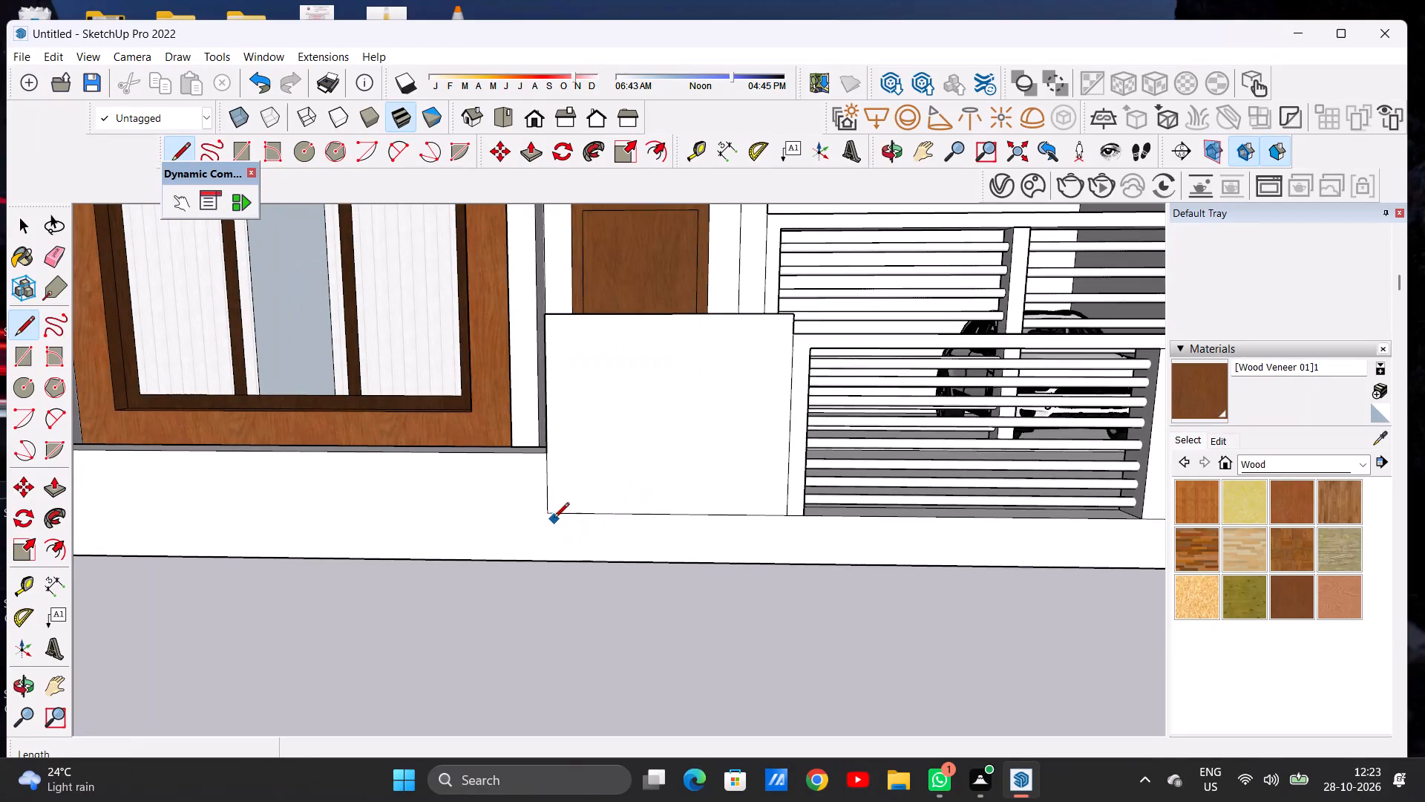
Extend the blank panel beside the slatted gate down to the wall's base with two 1' 3 3/16" vertical lines, erasing the dividing edge.
left_click(551, 515)
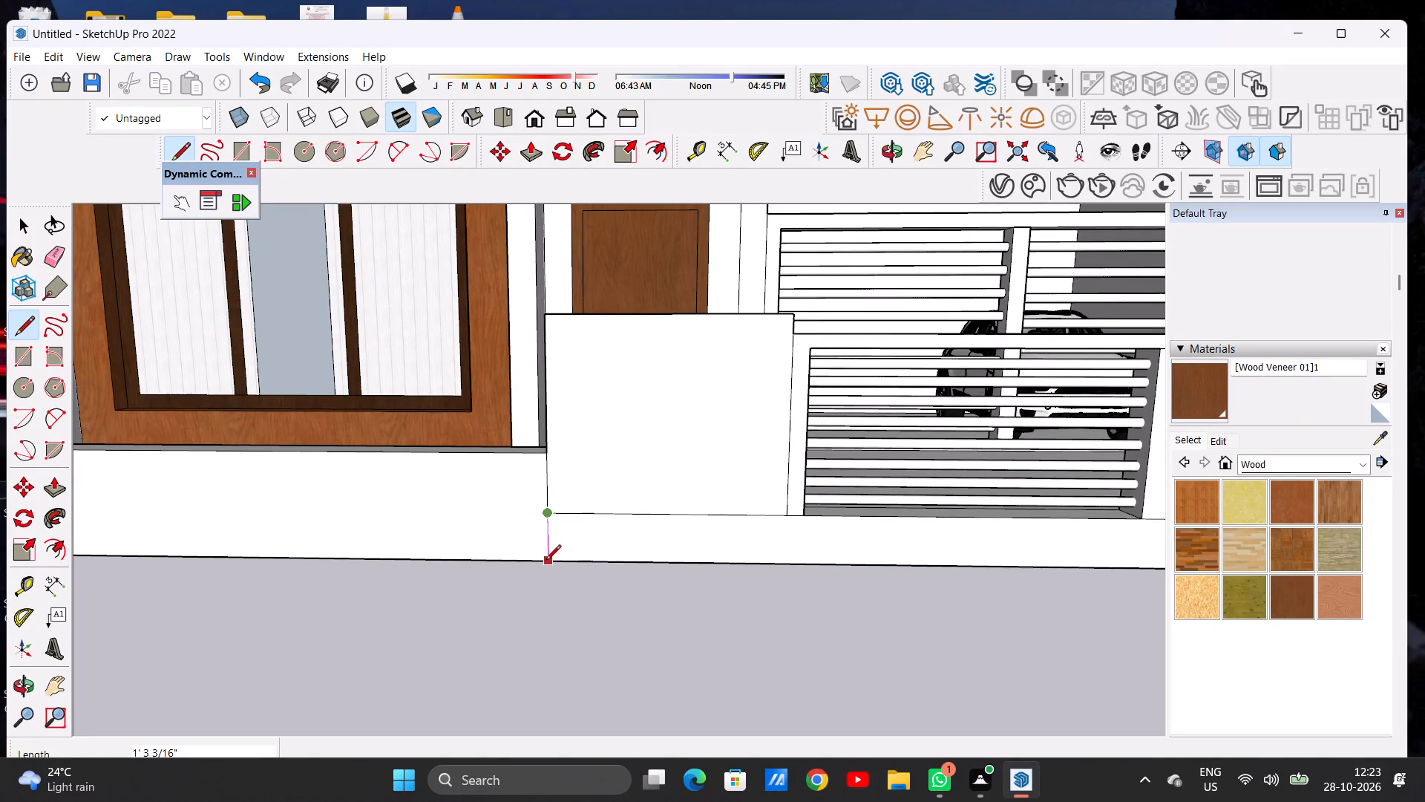
left_click(546, 561)
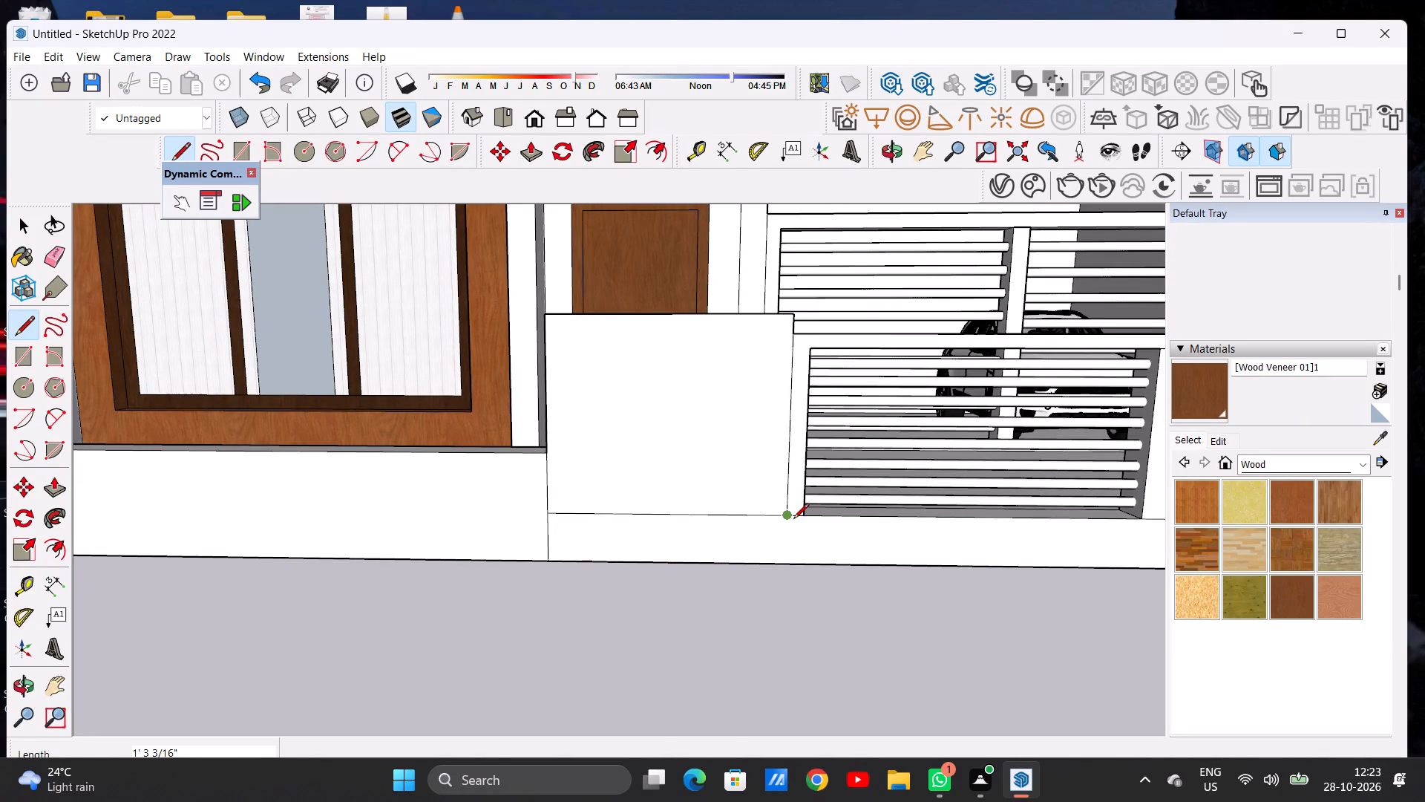
left_click(793, 520)
left_click(785, 559)
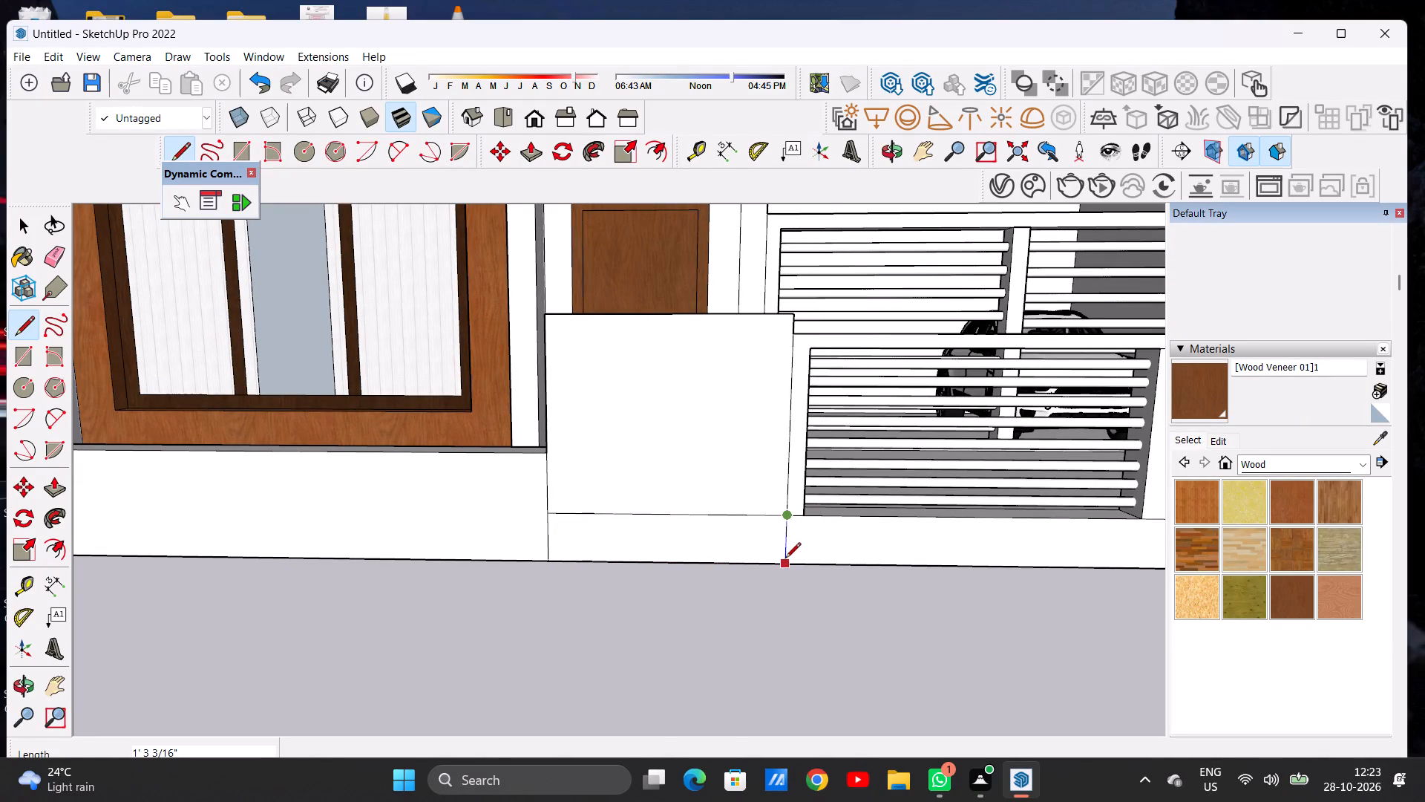
key("space")
type("E")
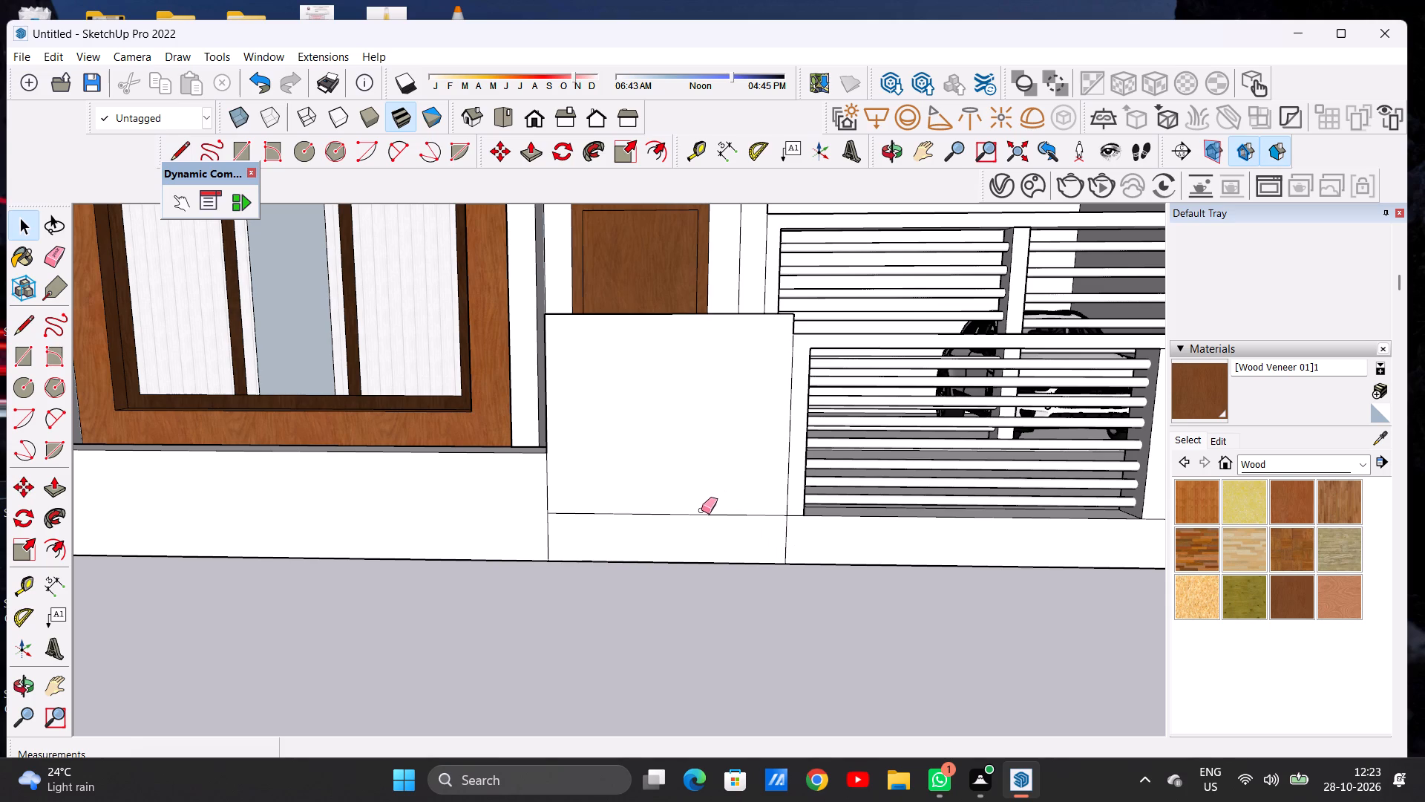
left_click_drag(701, 510, 698, 525)
key("space")
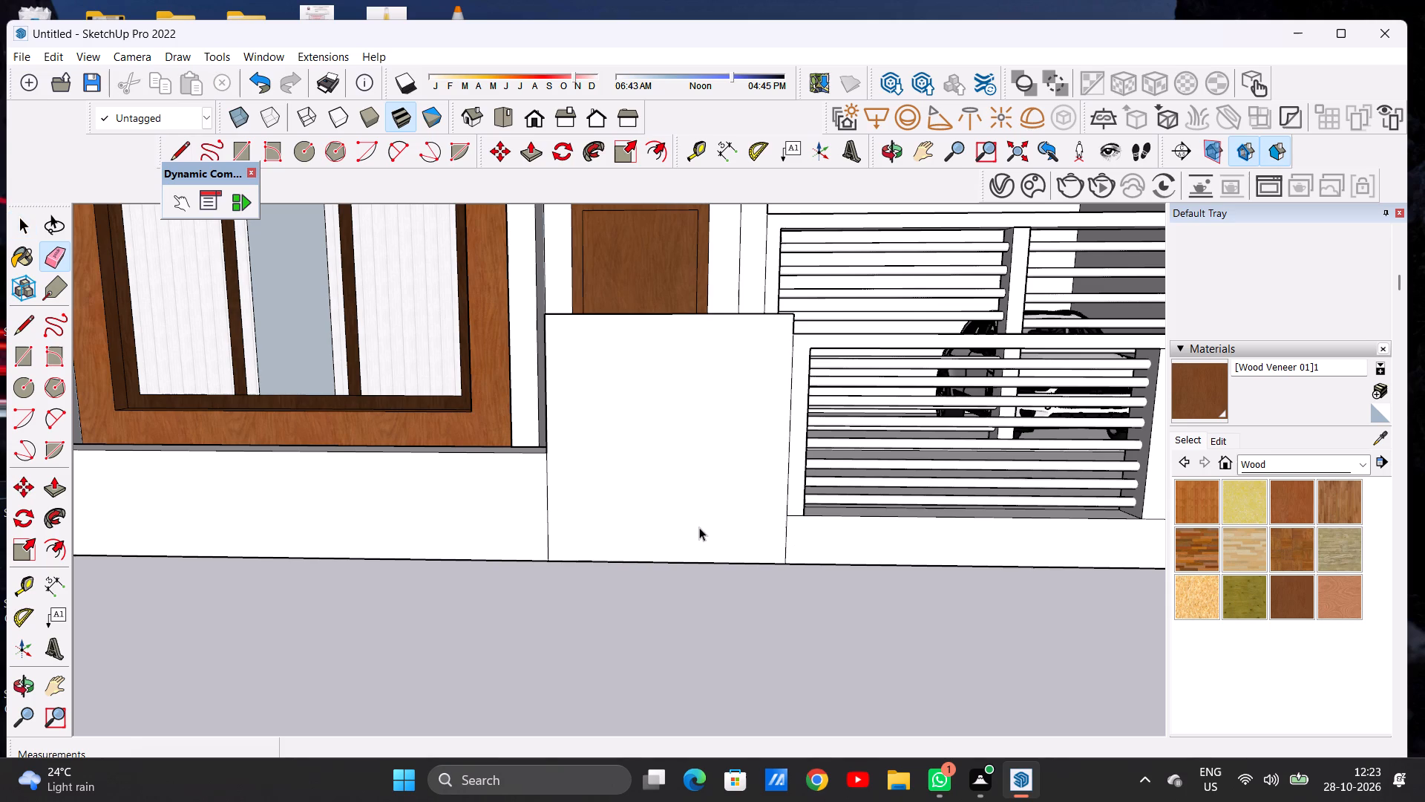
Offset the outline of the blank panel in front of the wooden door inward by about 7 15/16".
scroll(703, 484, "down", 6)
middle_click_drag(703, 515, 689, 467)
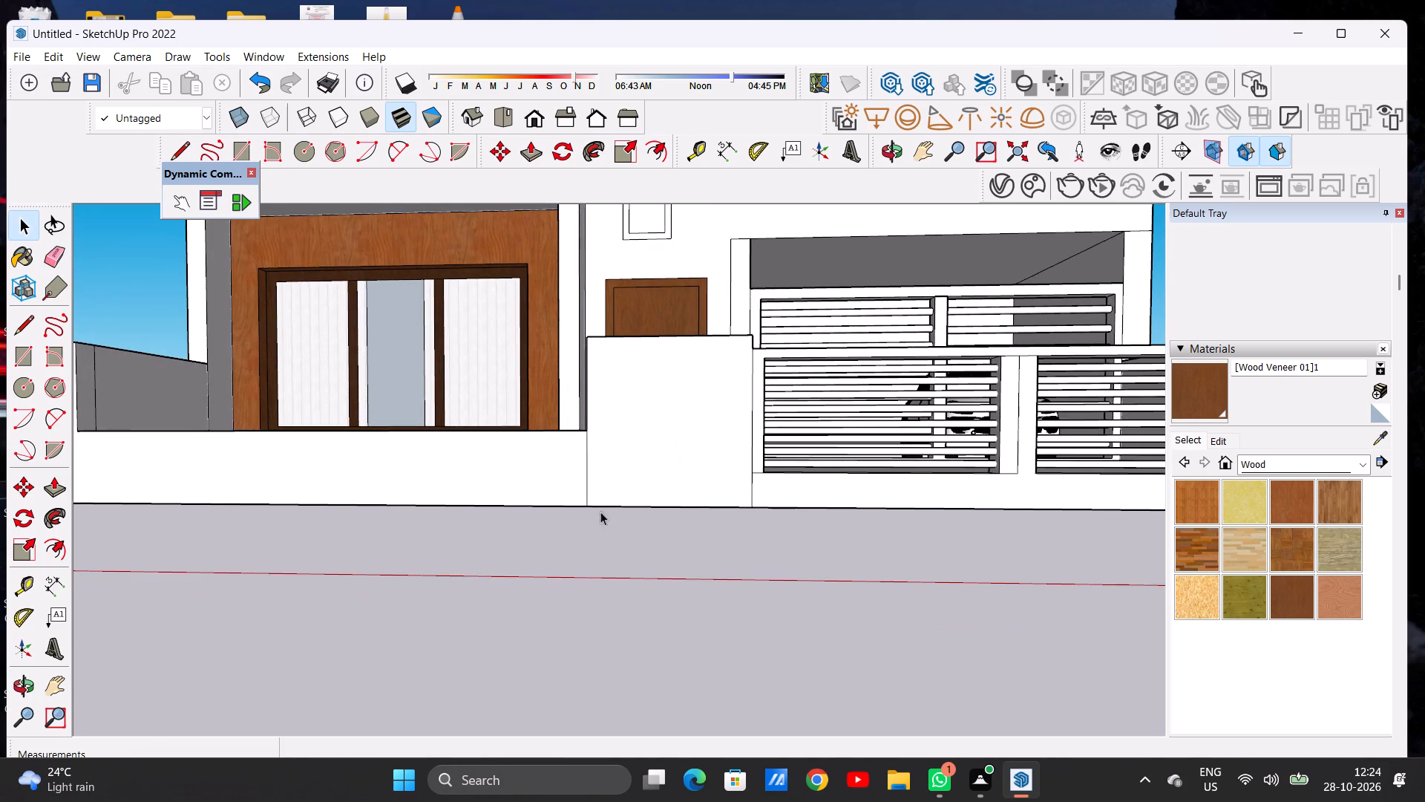
scroll(583, 518, "down", 6)
scroll(633, 436, "up", 7)
scroll(701, 440, "up", 6)
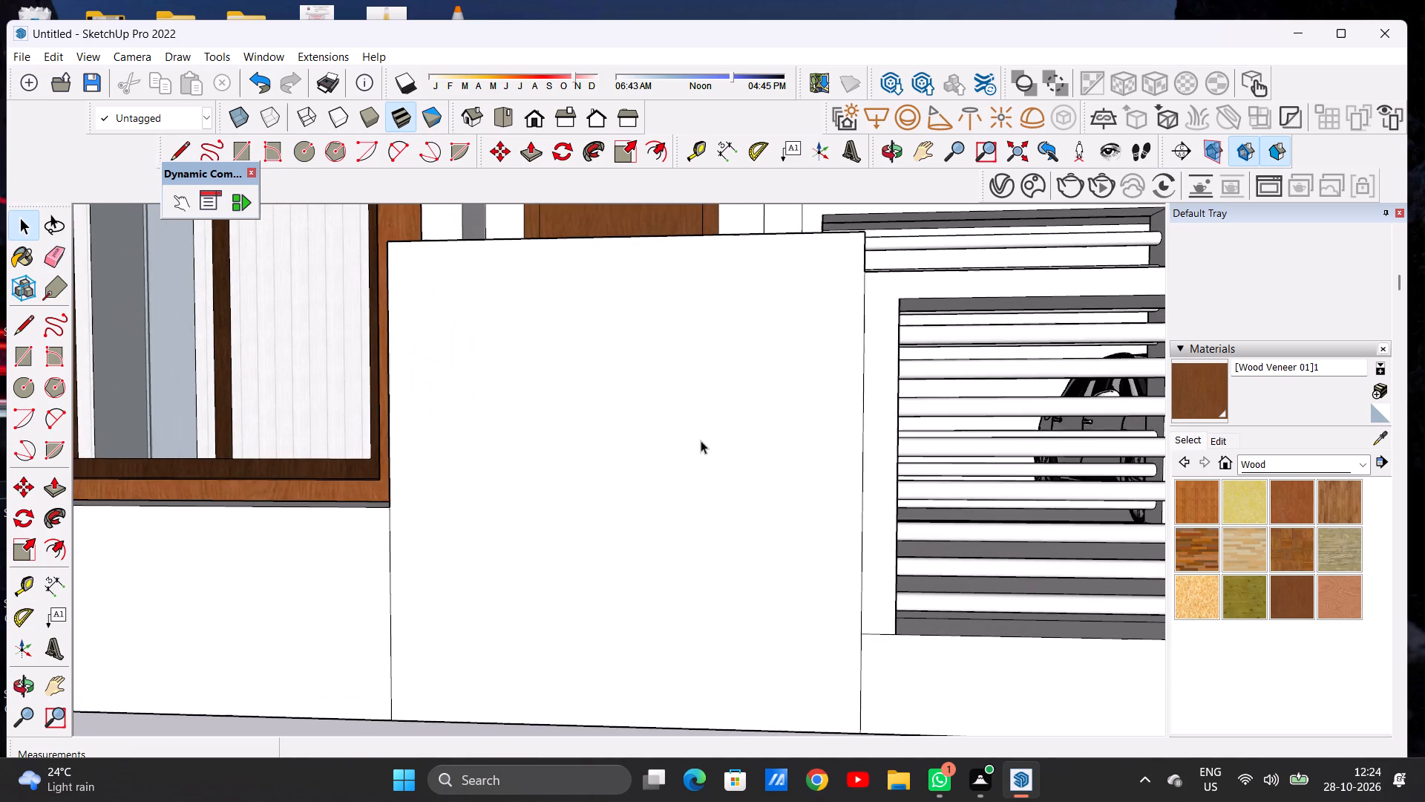
scroll(603, 463, "down", 6)
middle_click_drag(622, 467, 627, 454)
middle_click_drag(627, 454, 624, 463)
scroll(680, 415, "up", 1)
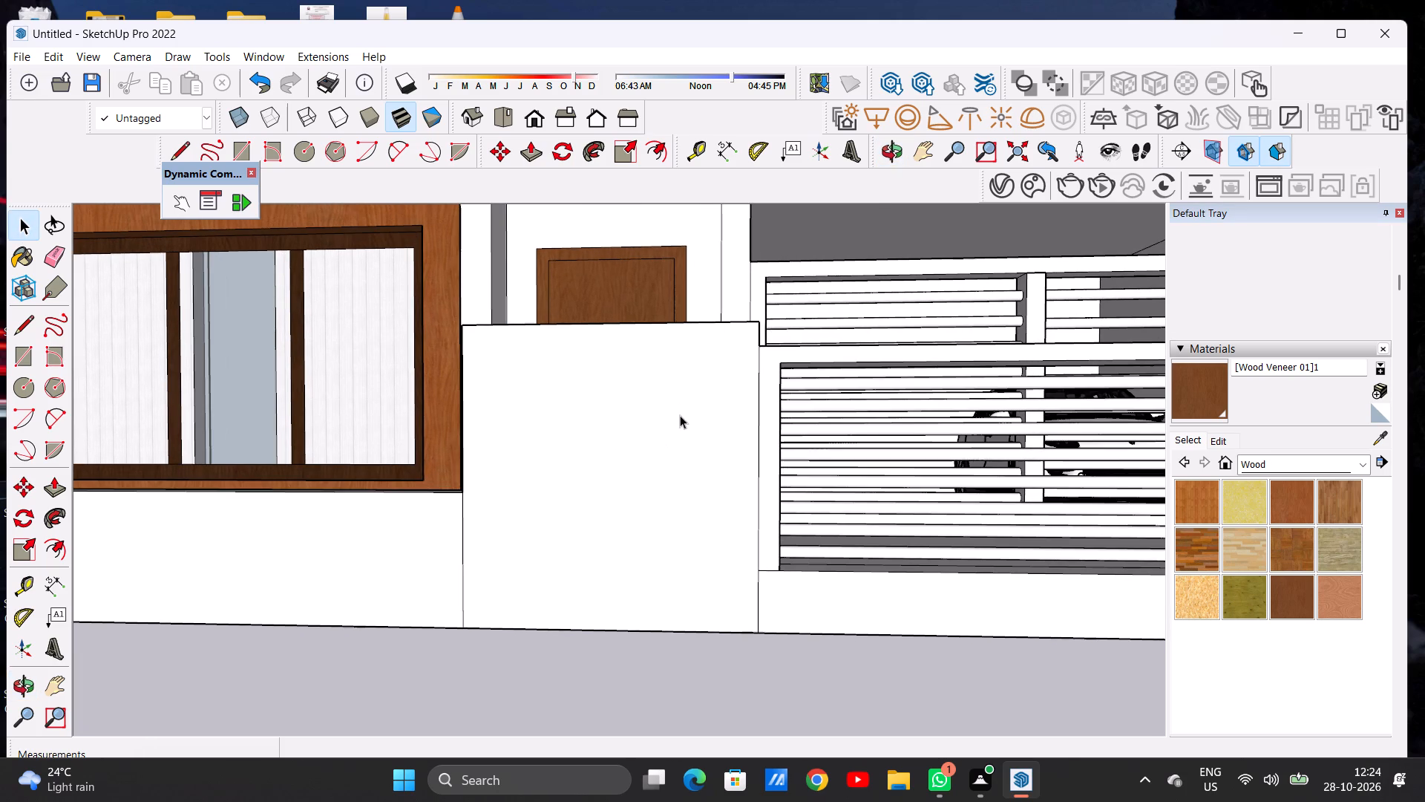
key("o")
key("f")
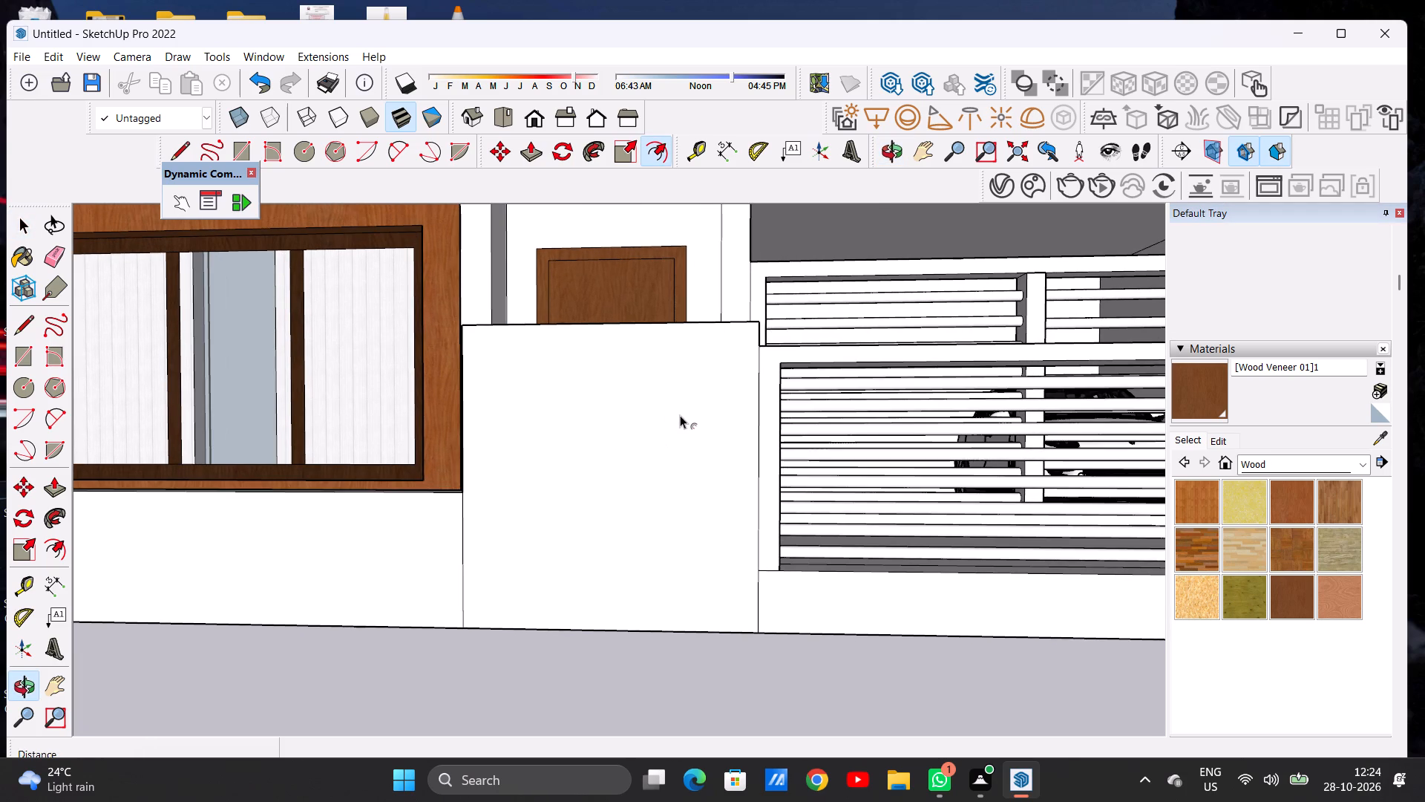
left_click(551, 368)
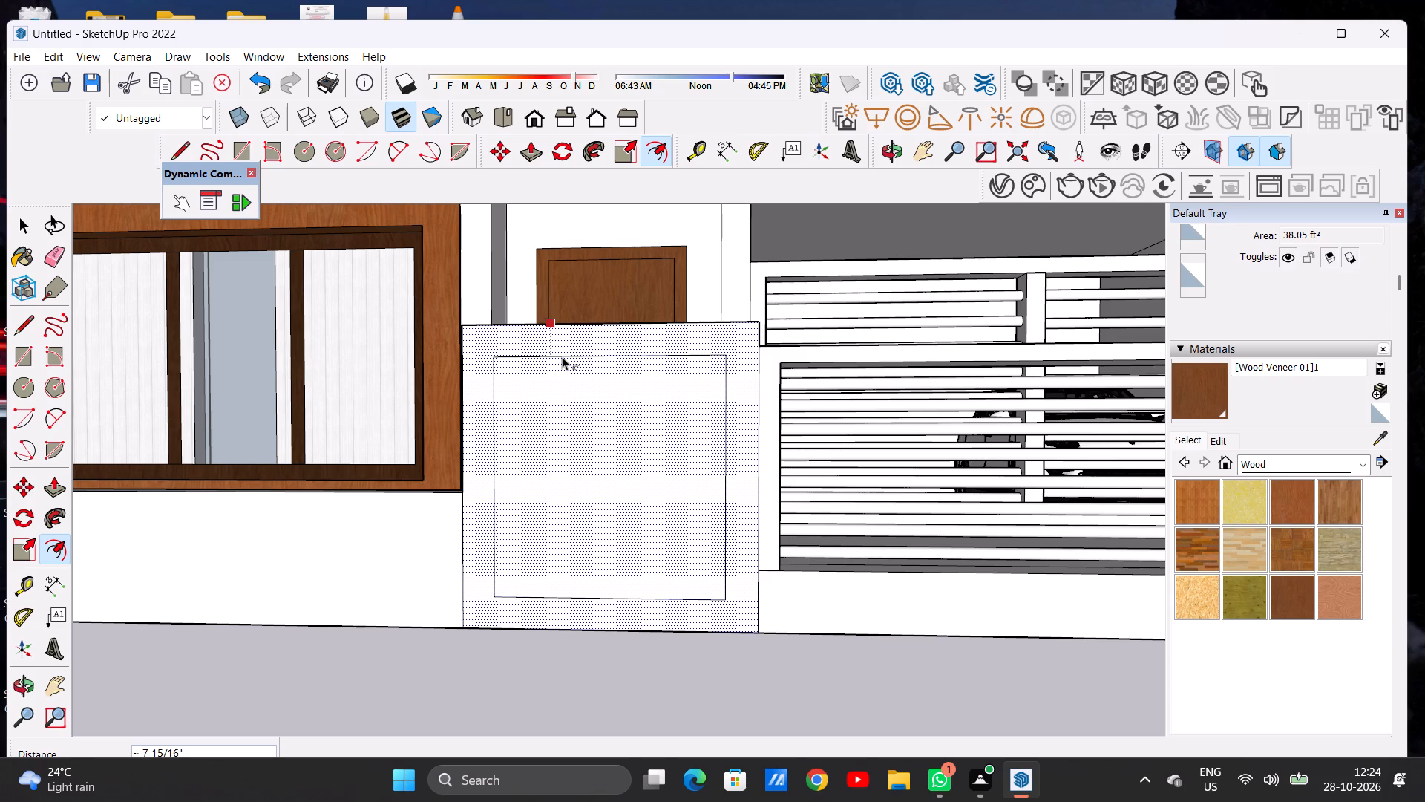
left_click(562, 356)
key("space")
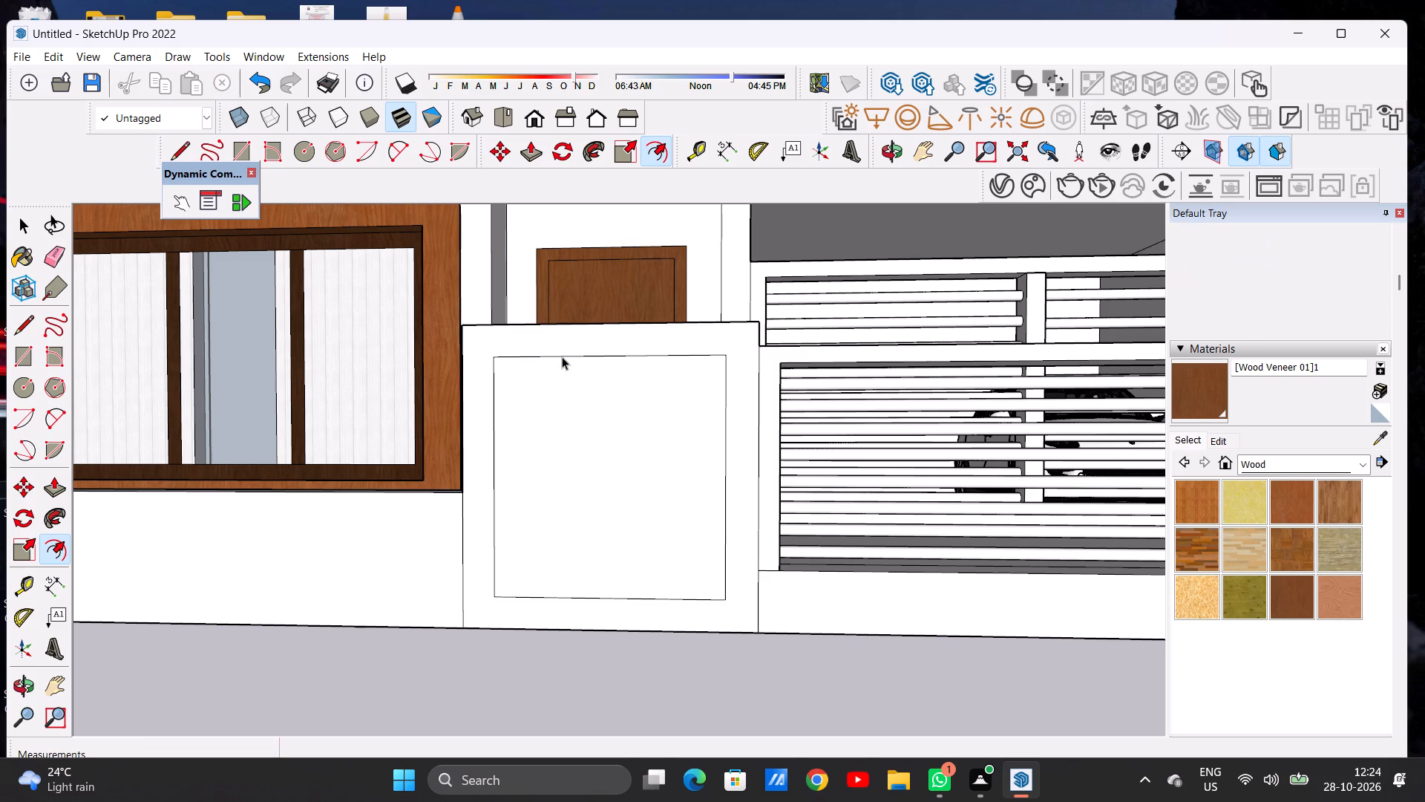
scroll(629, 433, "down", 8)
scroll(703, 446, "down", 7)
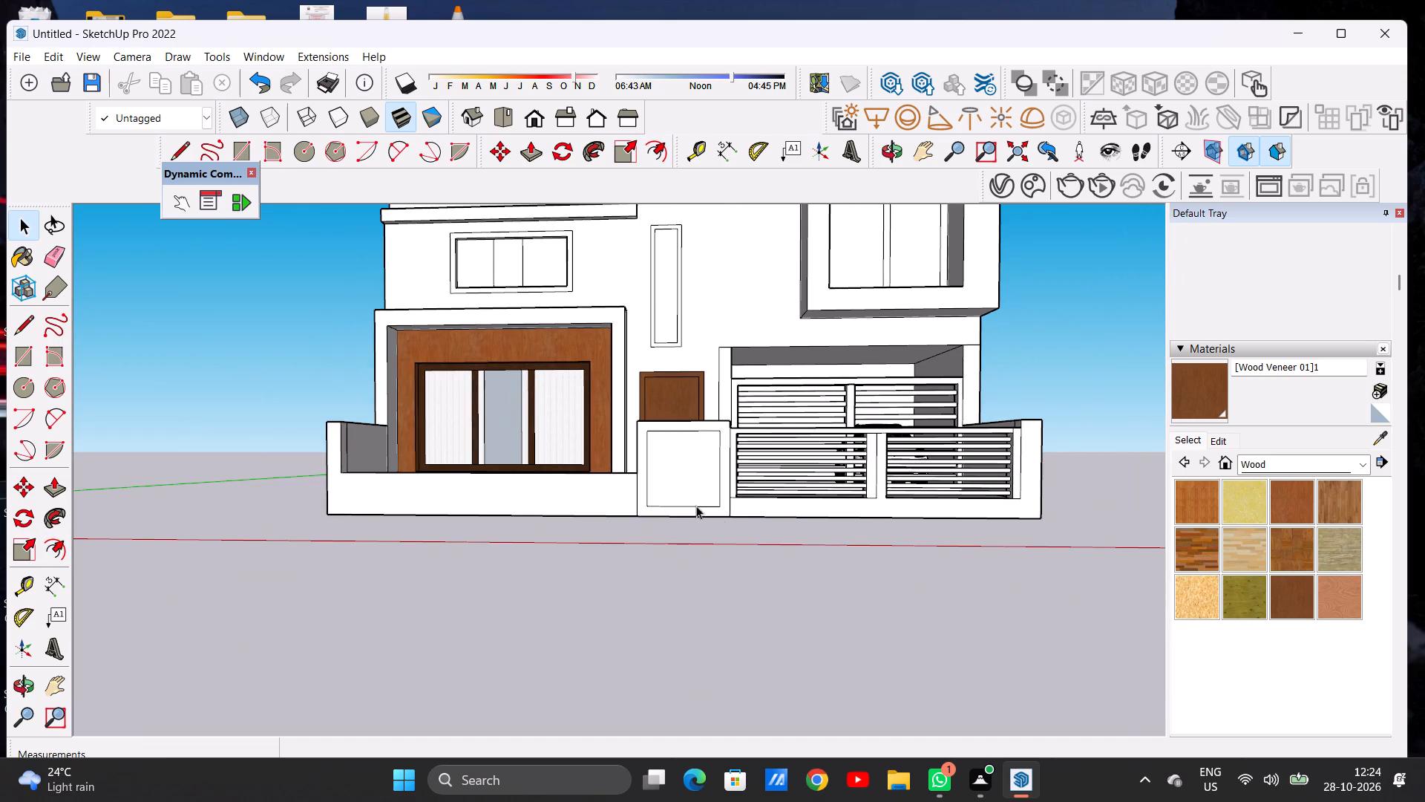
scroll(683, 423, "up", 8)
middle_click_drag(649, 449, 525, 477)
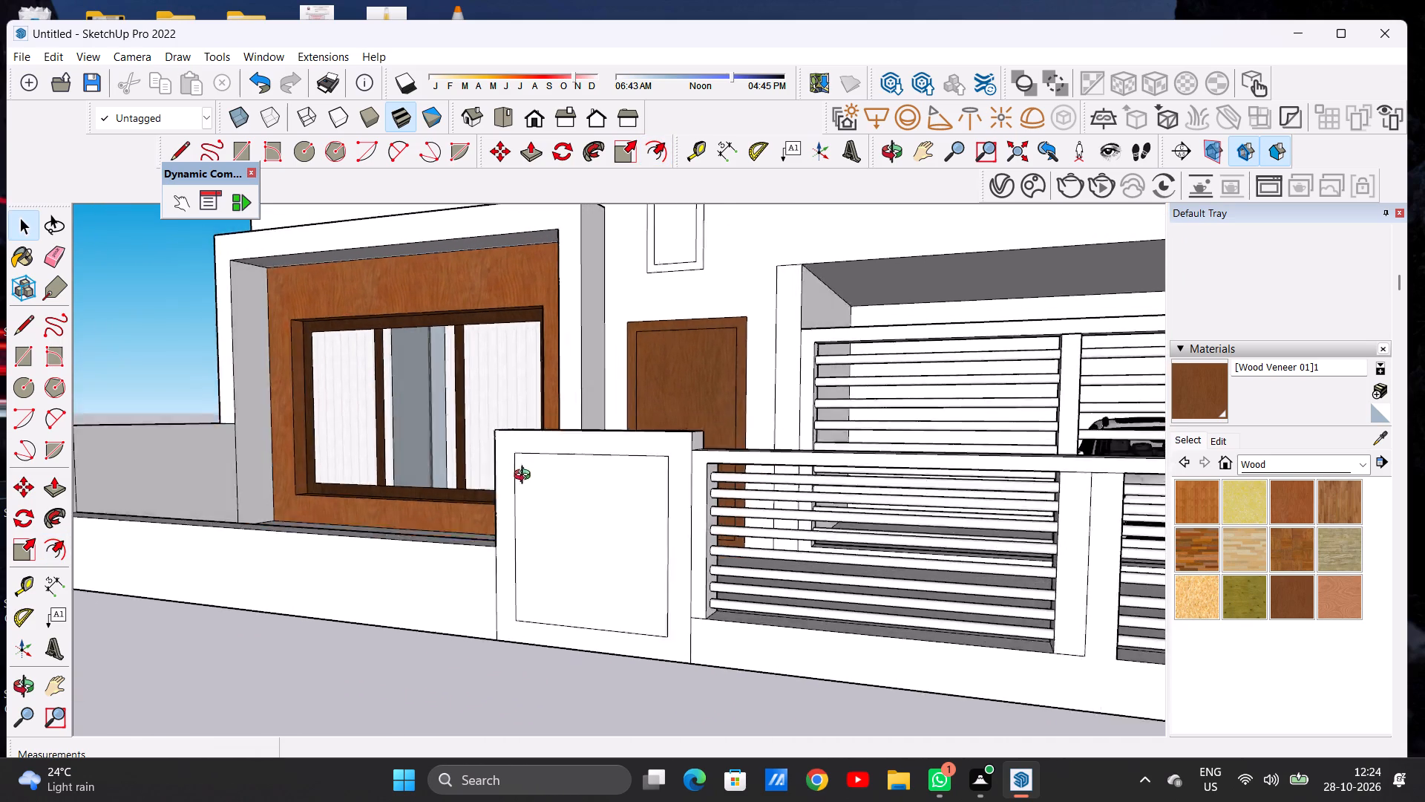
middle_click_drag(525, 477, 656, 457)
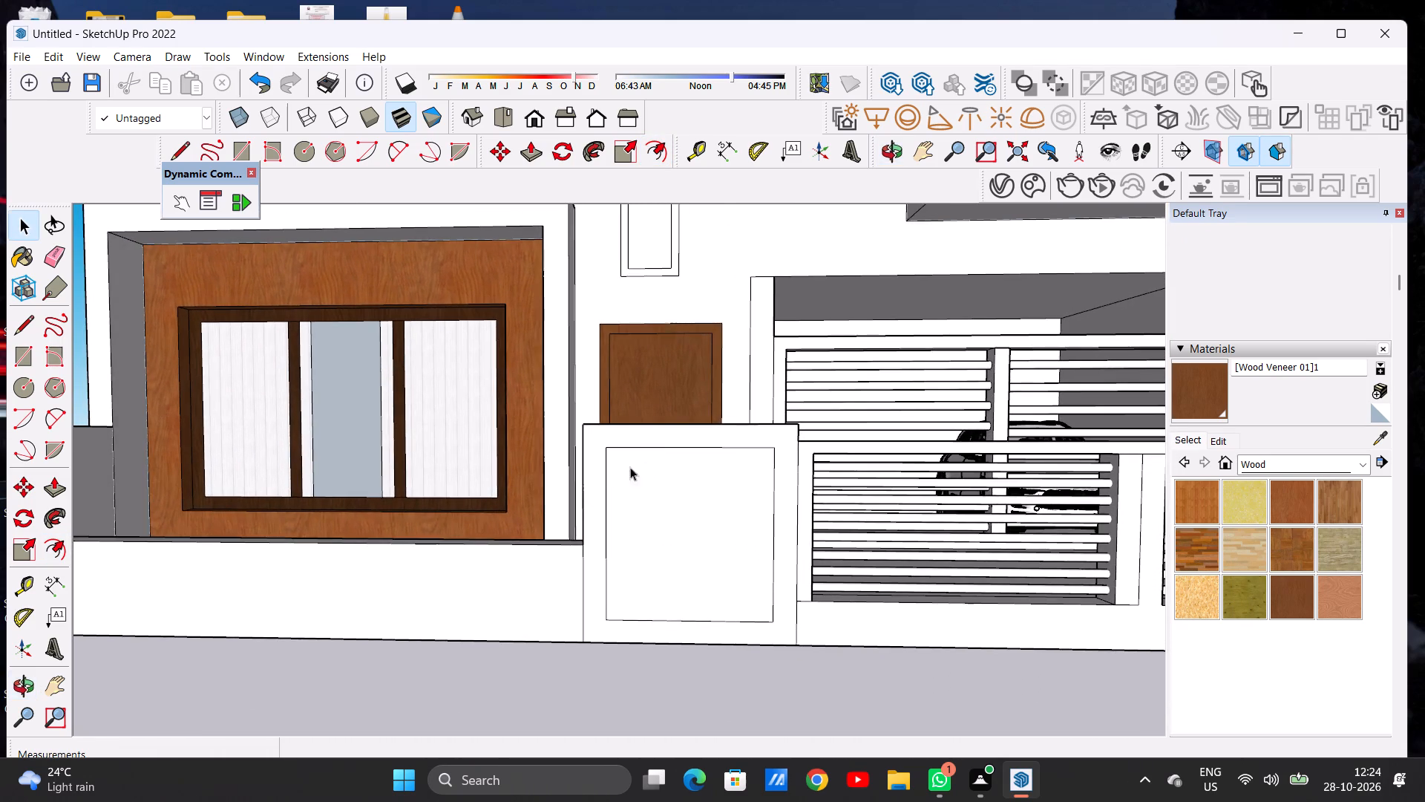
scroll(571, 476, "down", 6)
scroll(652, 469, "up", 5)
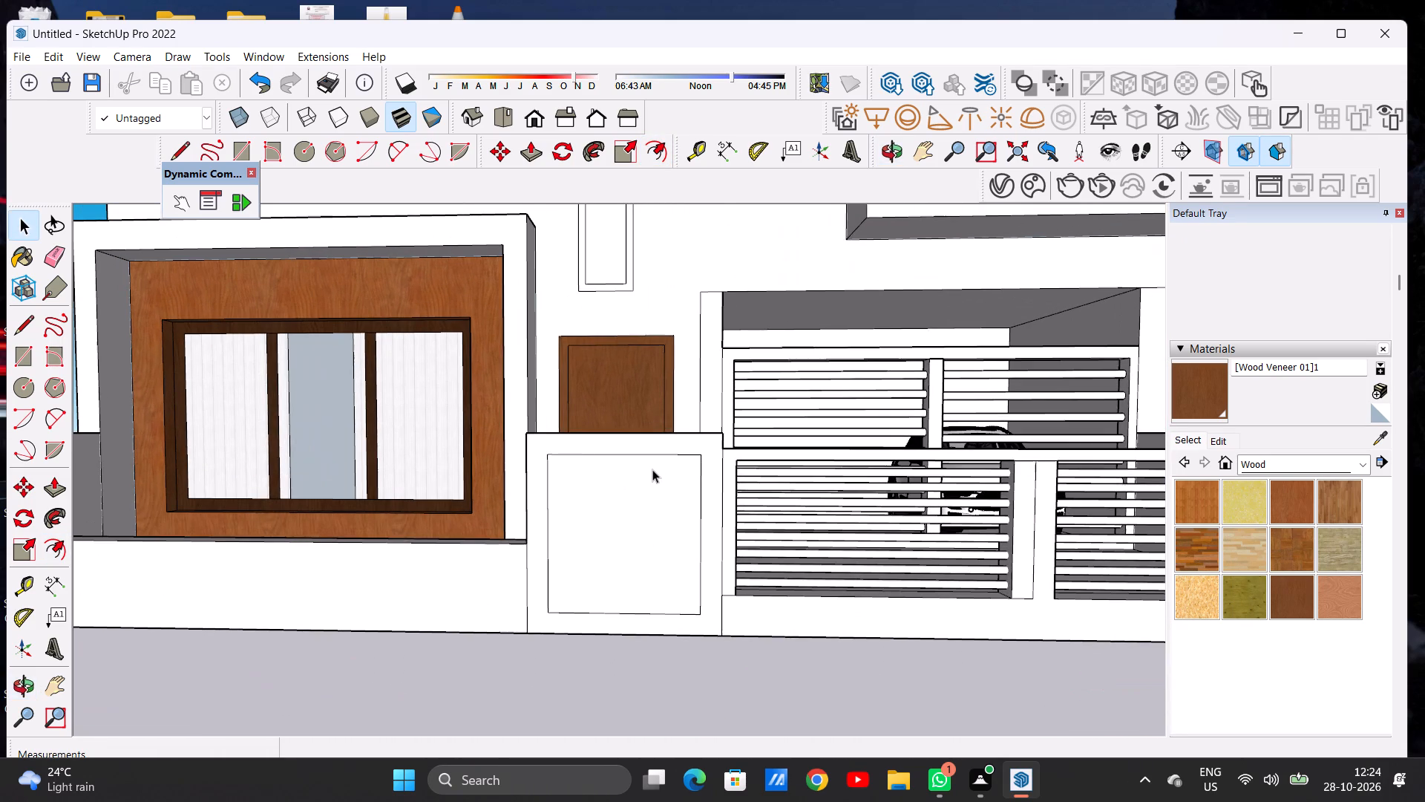
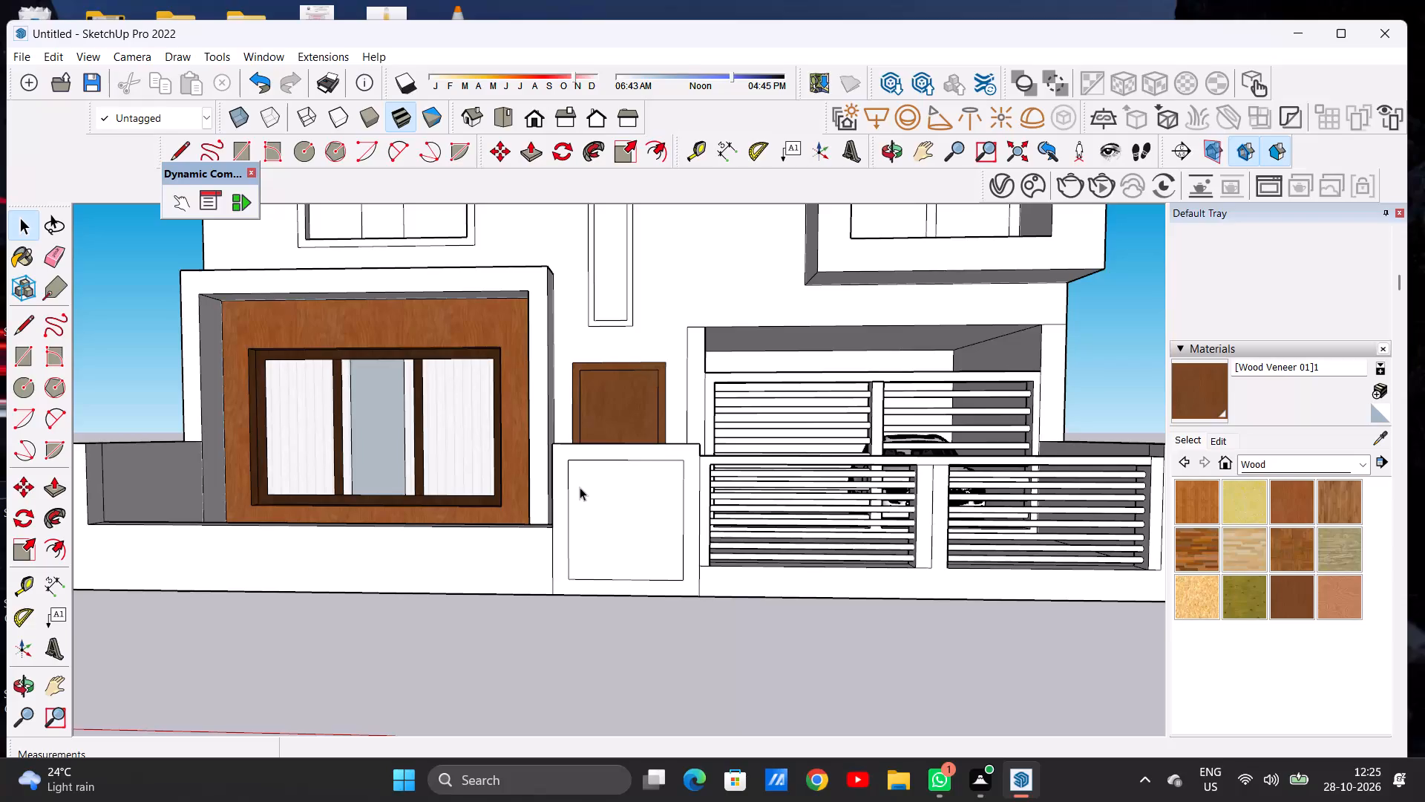
Examine the whole front elevation of the house from a distance.
scroll(526, 461, "down", 12)
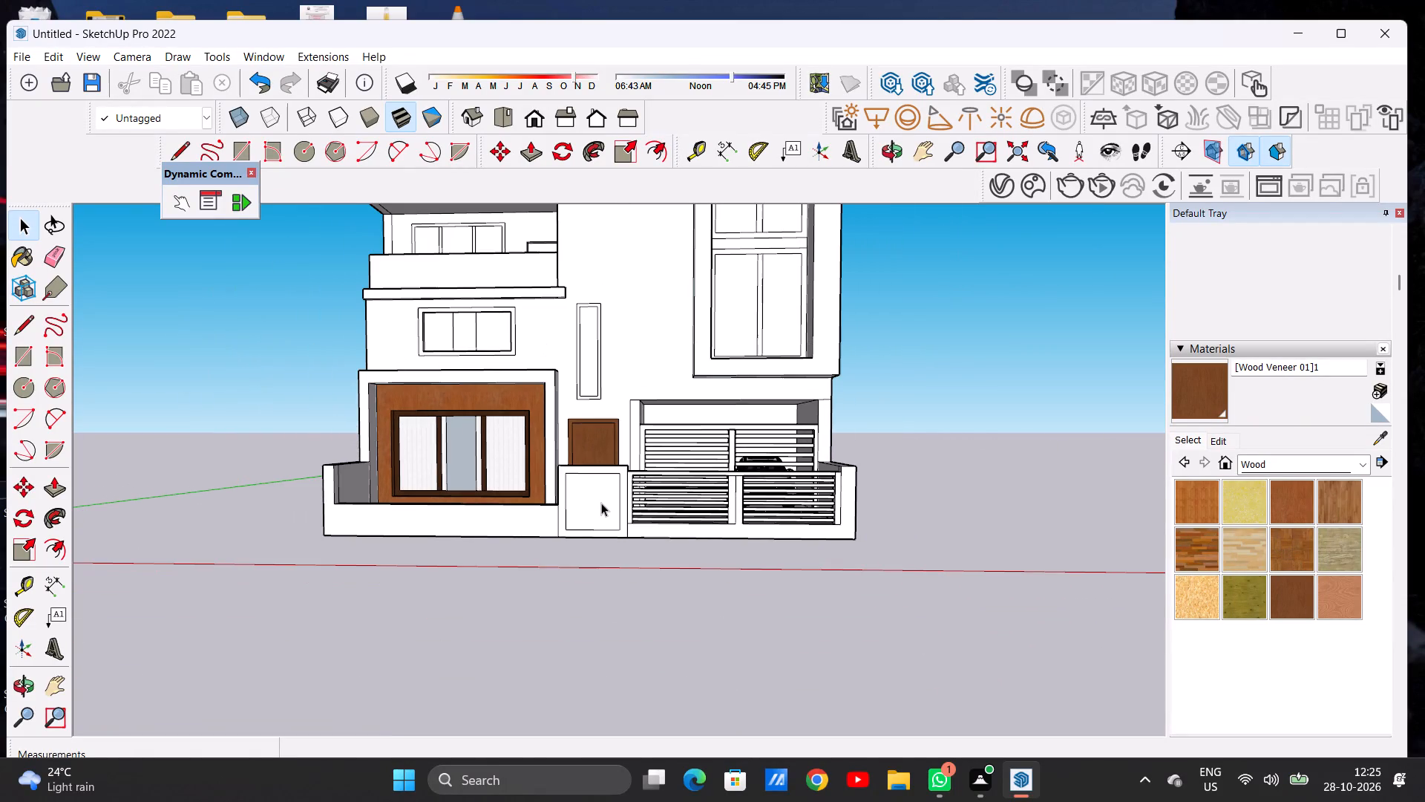
scroll(583, 506, "down", 12)
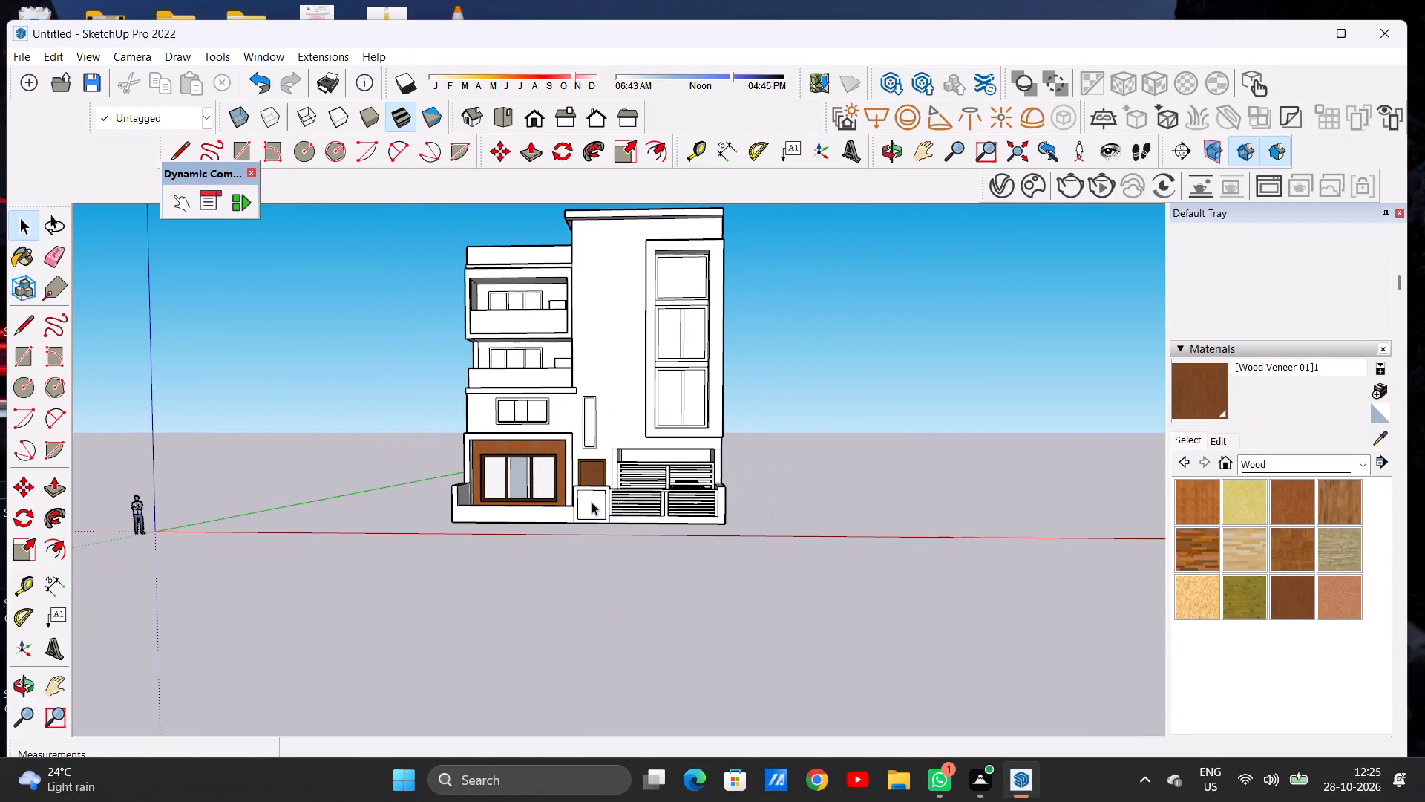
scroll(586, 443, "down", 7)
scroll(600, 353, "up", 4)
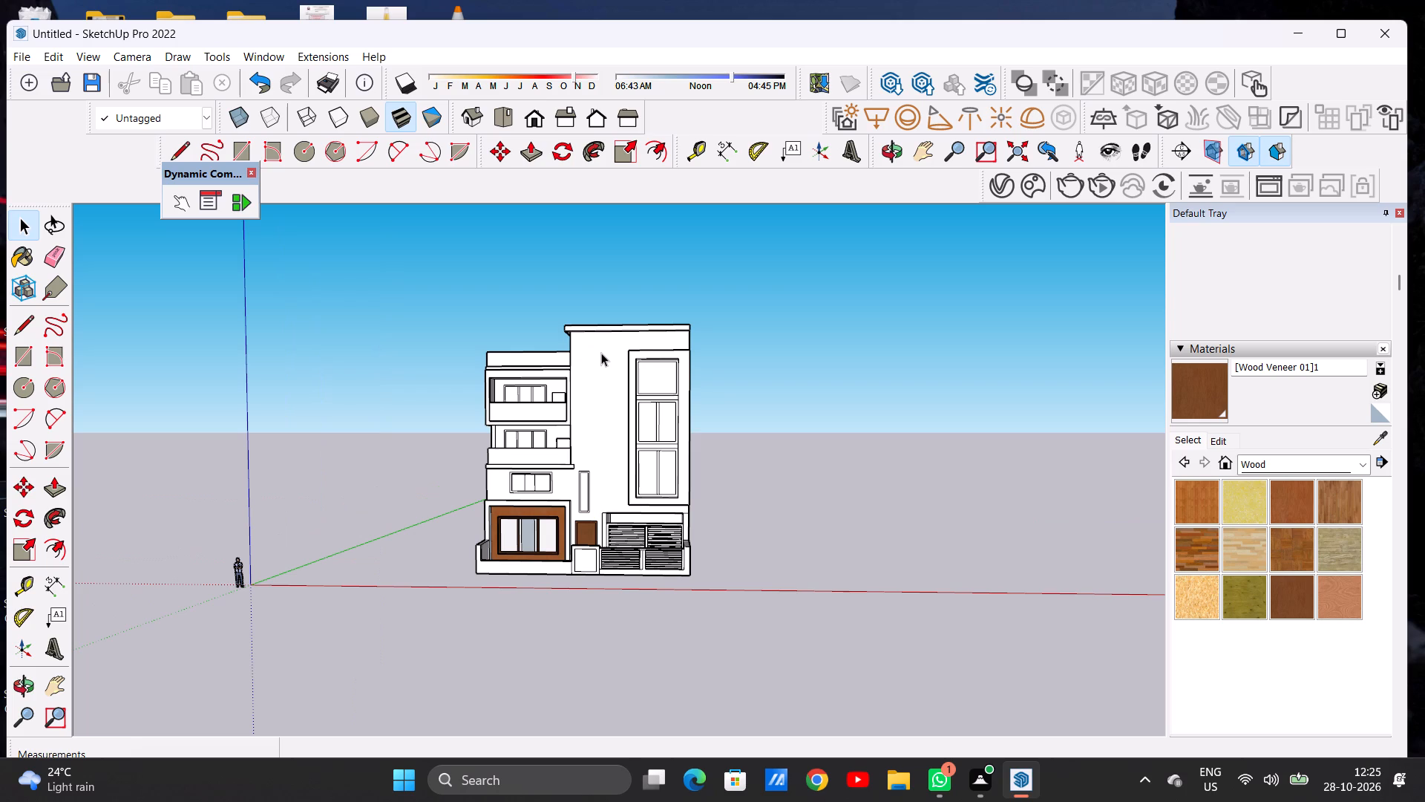
scroll(601, 370, "down", 2)
scroll(609, 351, "up", 9)
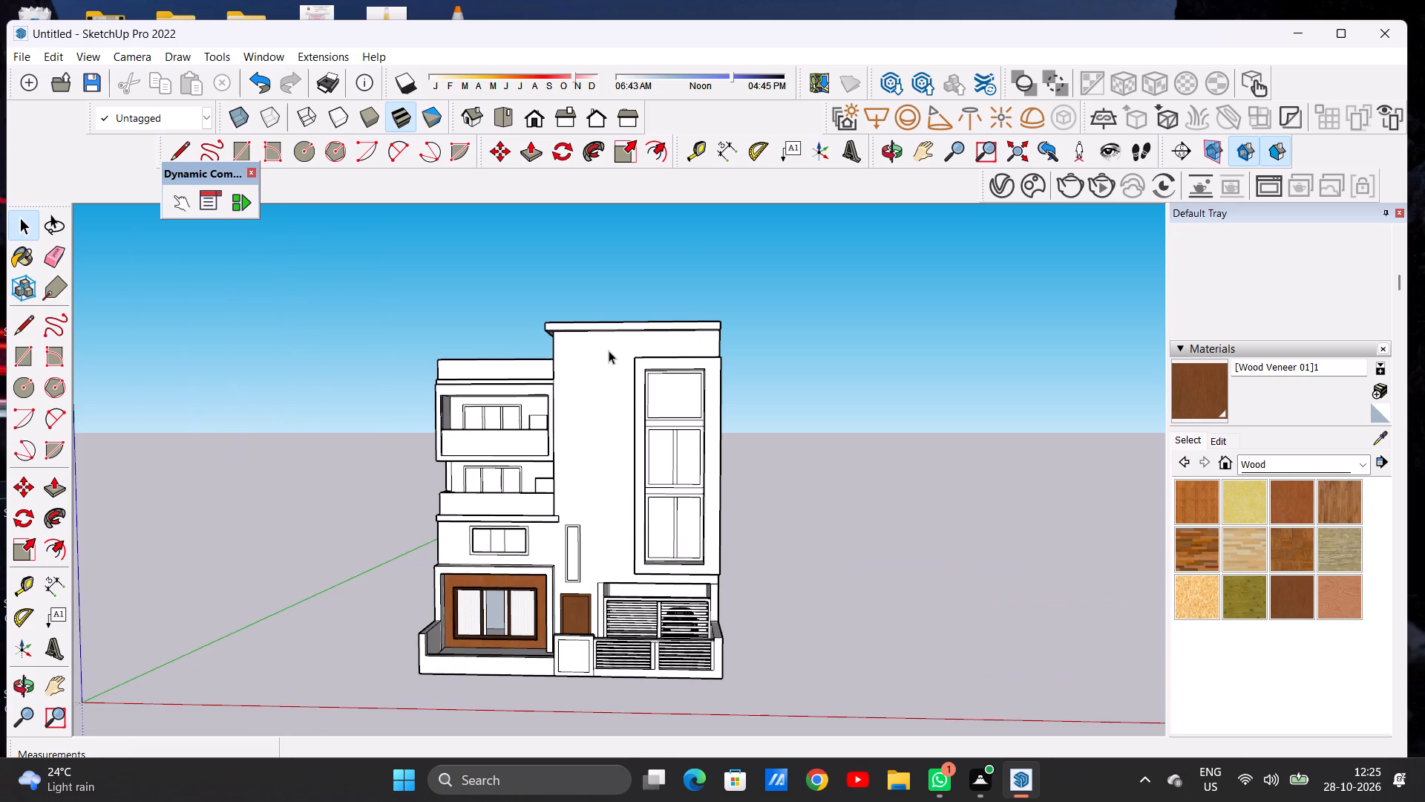
scroll(643, 407, "down", 2)
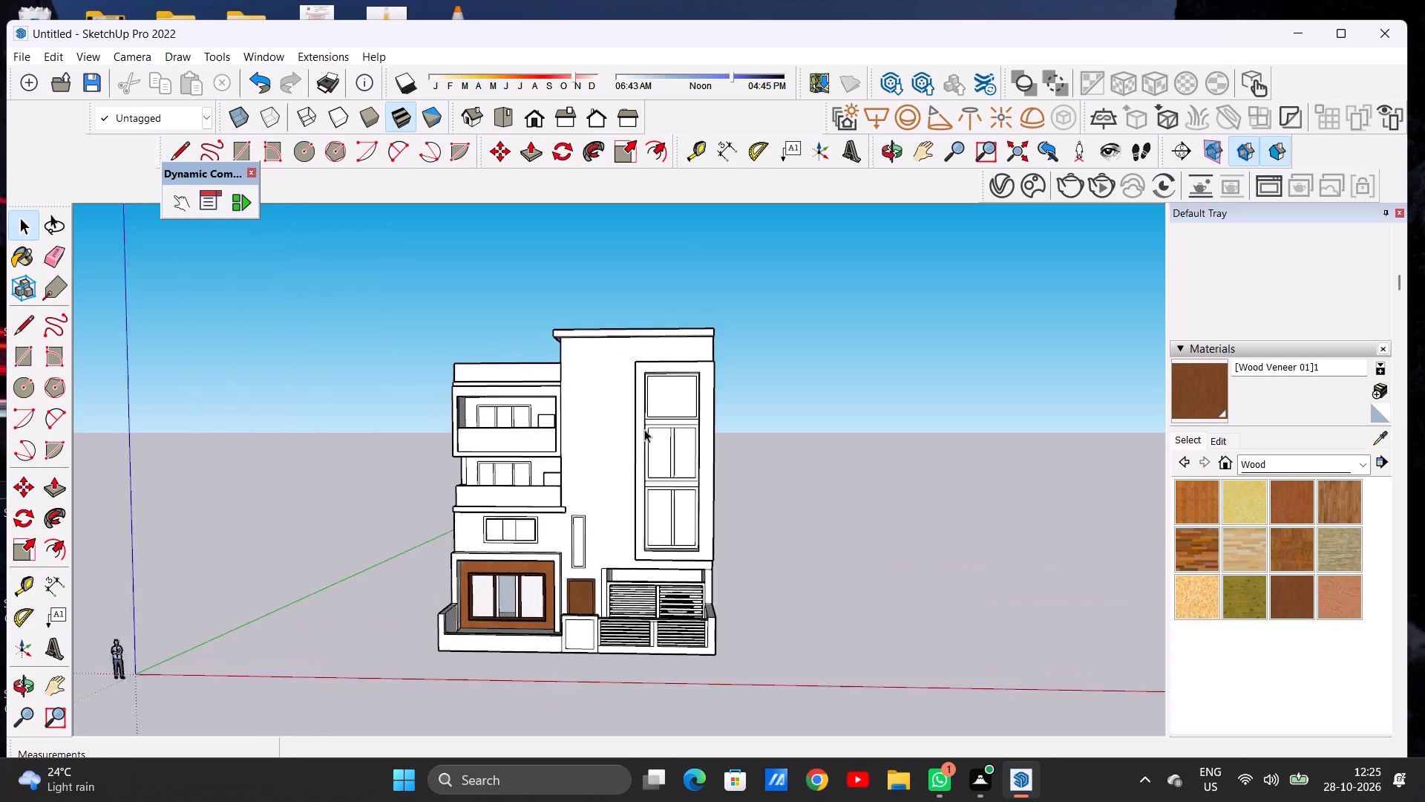
scroll(644, 429, "down", 1)
scroll(517, 503, "up", 6)
scroll(606, 456, "down", 4)
scroll(563, 628, "up", 7)
Push the top face of the low boundary wall in front of the wood-framed window down by about 7 1/4".
middle_click_drag(572, 584, 552, 662)
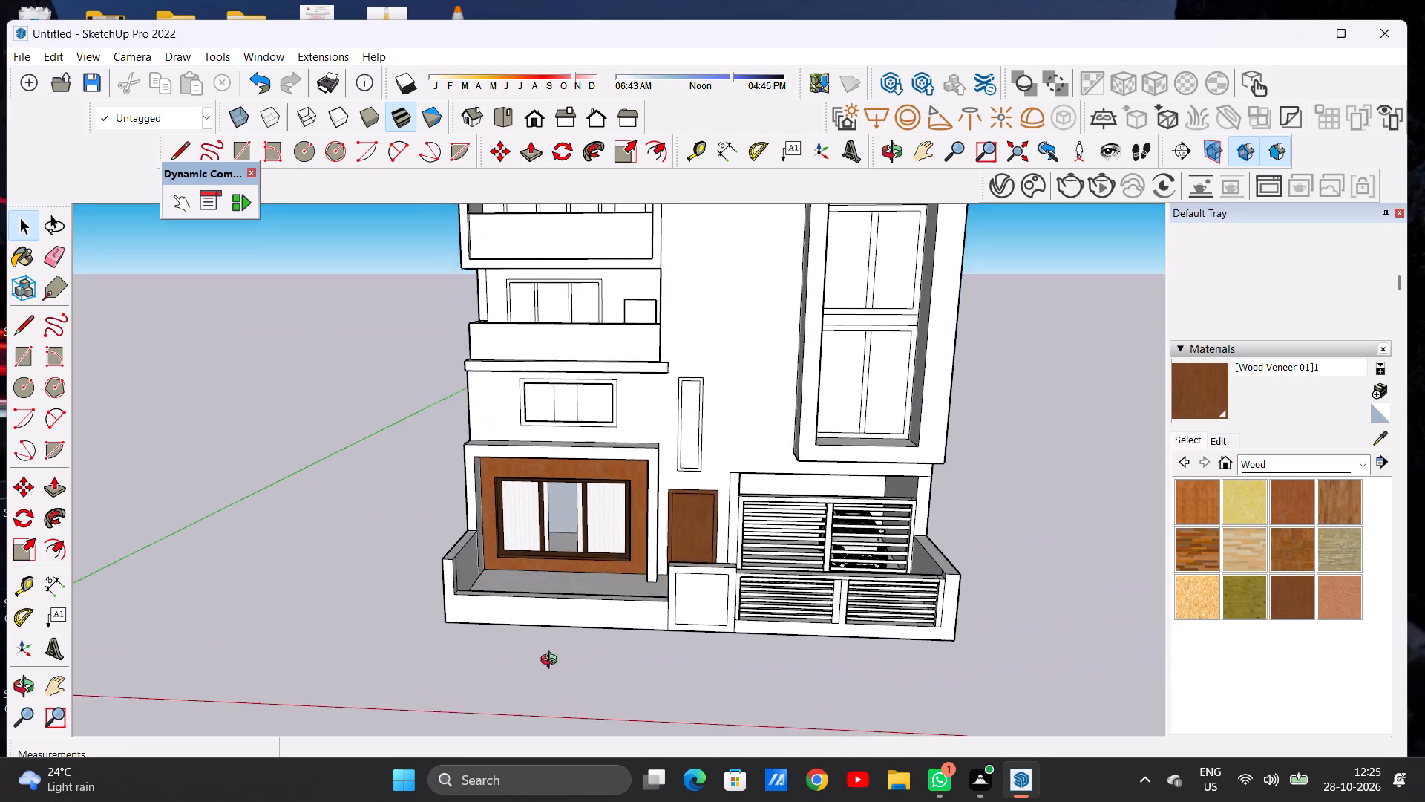
middle_click_drag(552, 662, 545, 682)
scroll(499, 581, "up", 5)
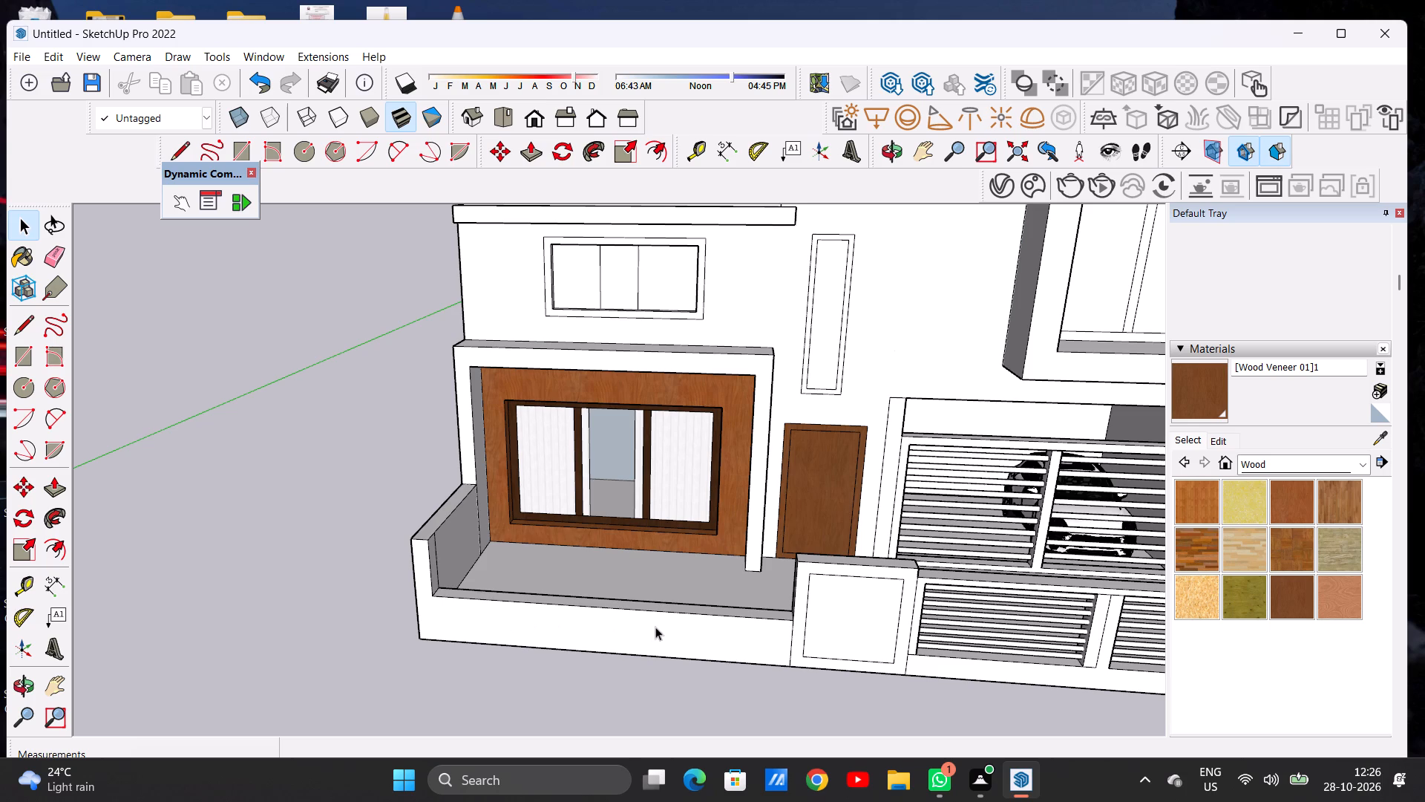
scroll(684, 633, "up", 5)
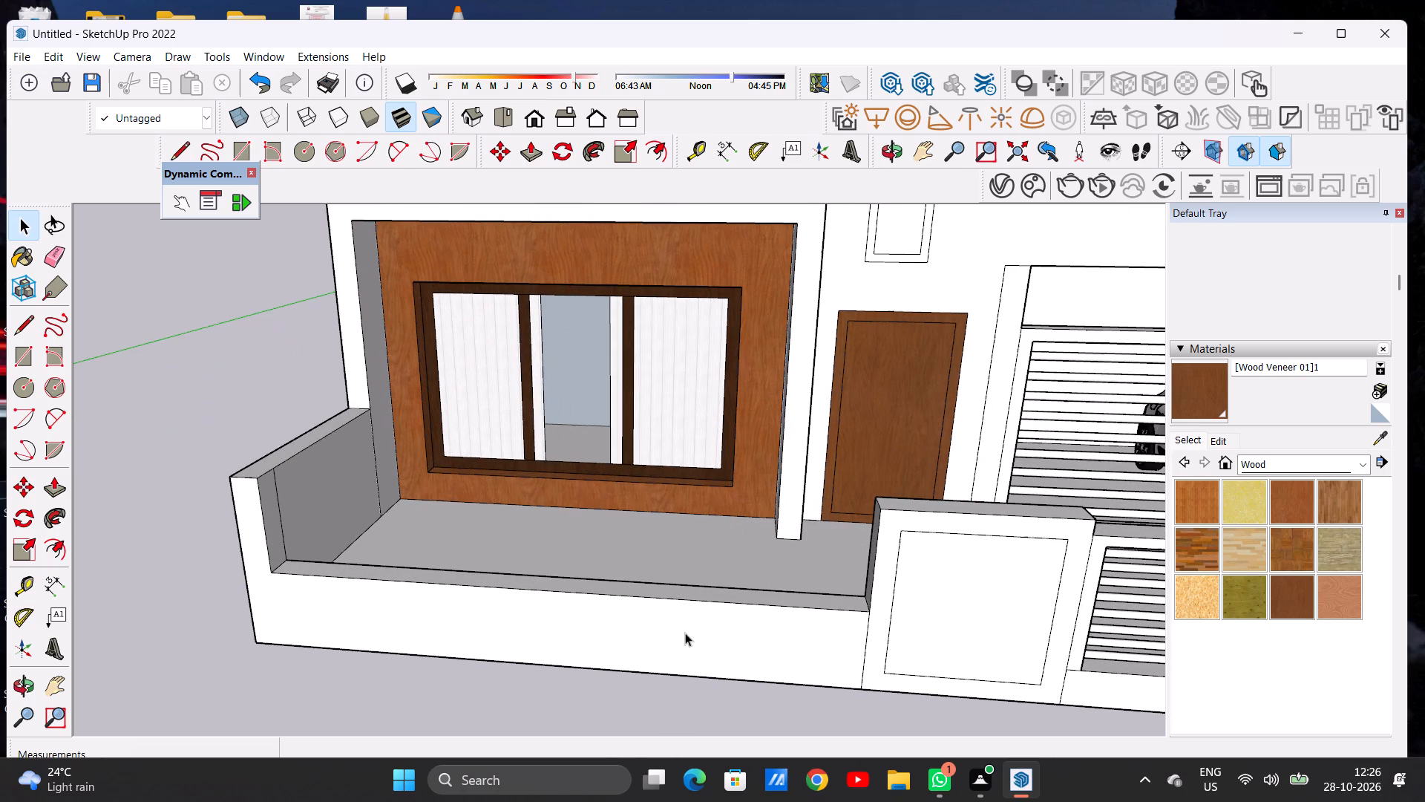
key("p")
scroll(806, 603, "up", 2)
scroll(819, 601, "down", 1)
scroll(820, 601, "up", 4)
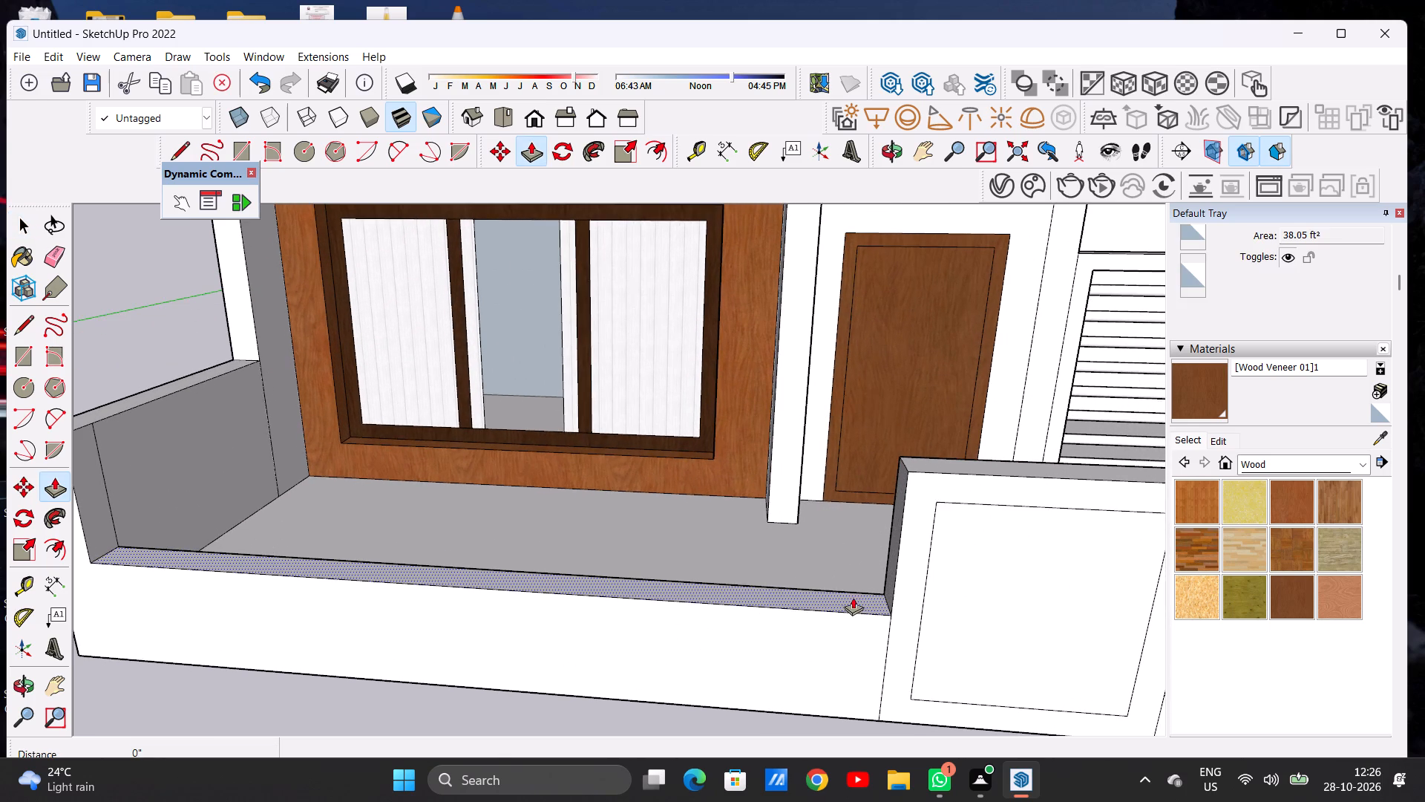
left_click(854, 597)
left_click(858, 623)
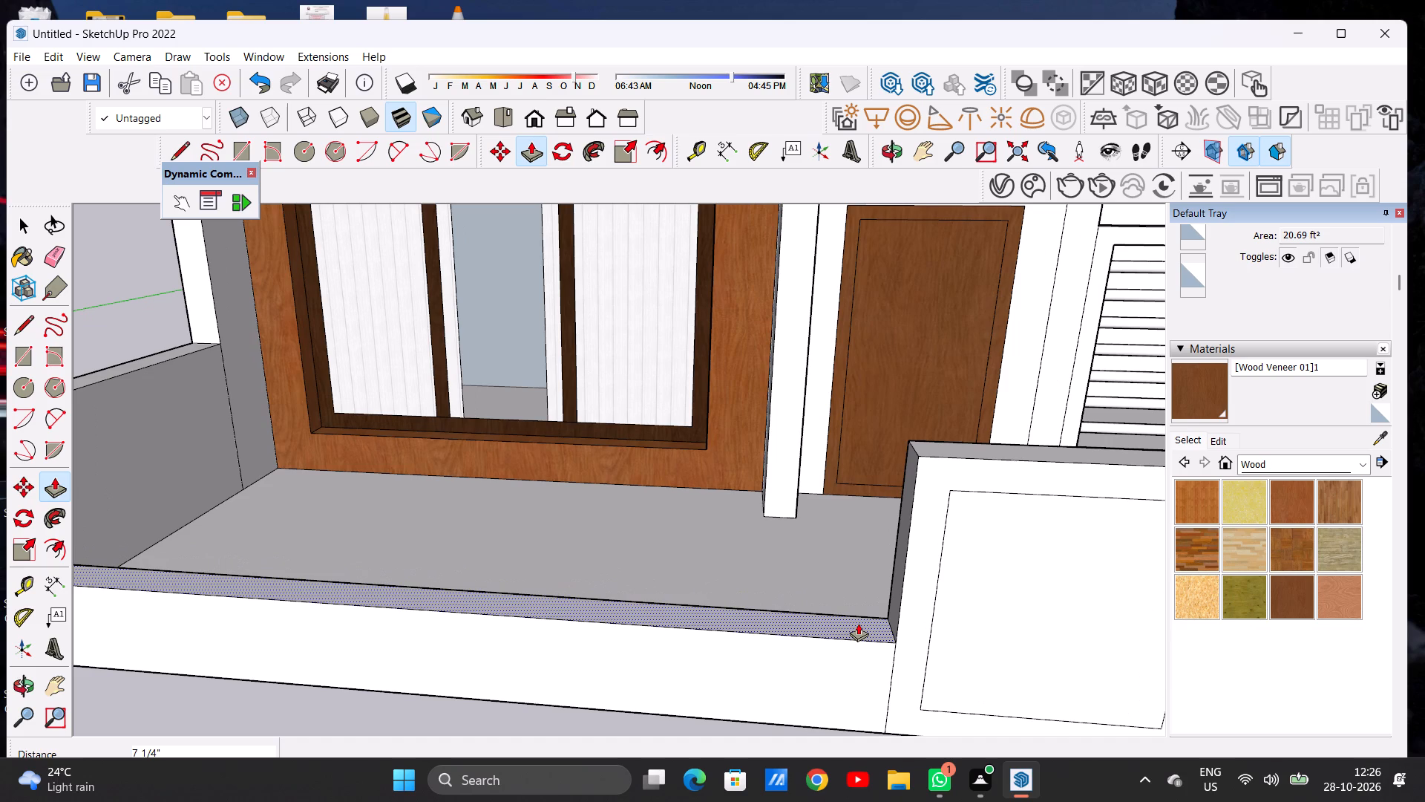
key("space")
Pull the low front wall's top face slightly back up with Push/Pull.
scroll(790, 579, "down", 8)
middle_click_drag(718, 596, 453, 535)
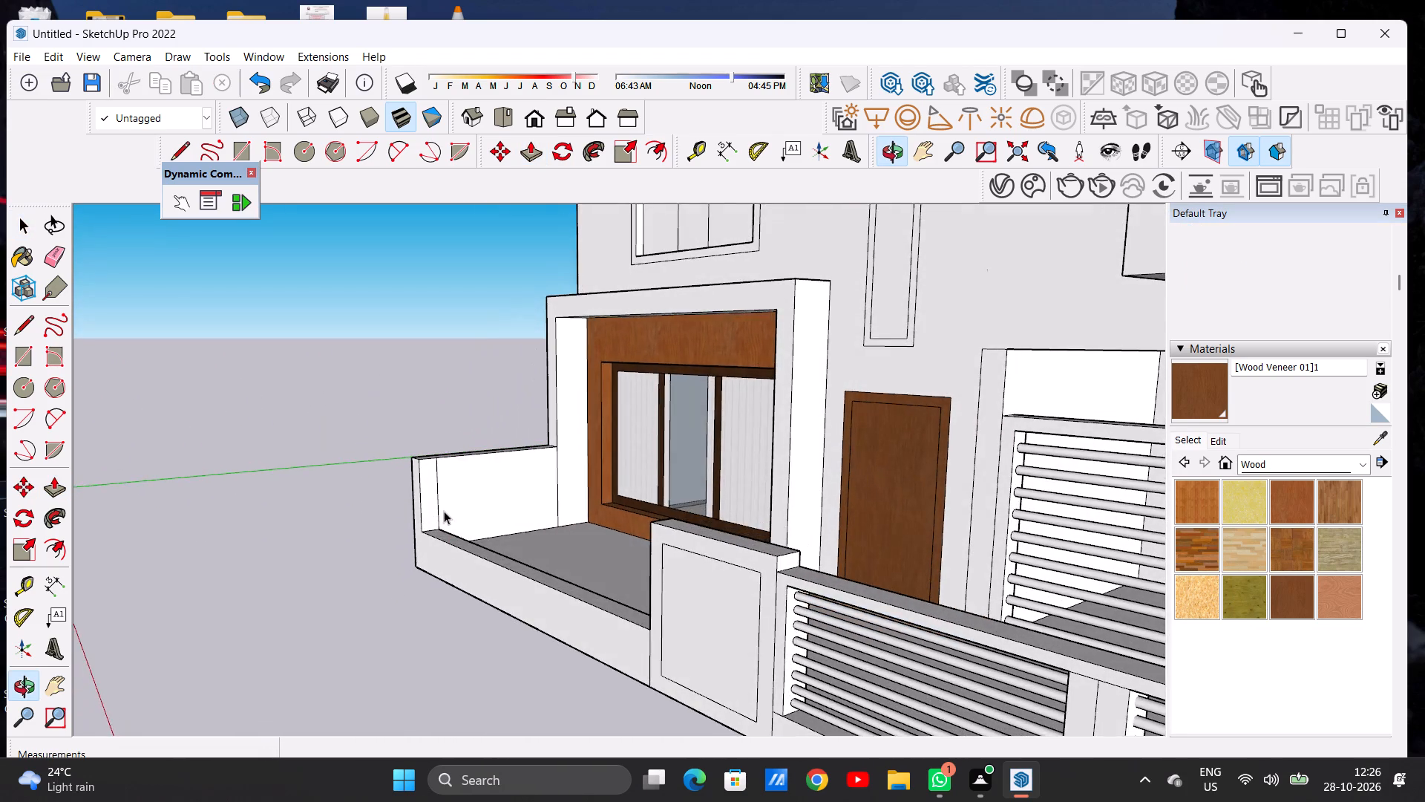
scroll(436, 491, "up", 7)
middle_click_drag(435, 483, 408, 469)
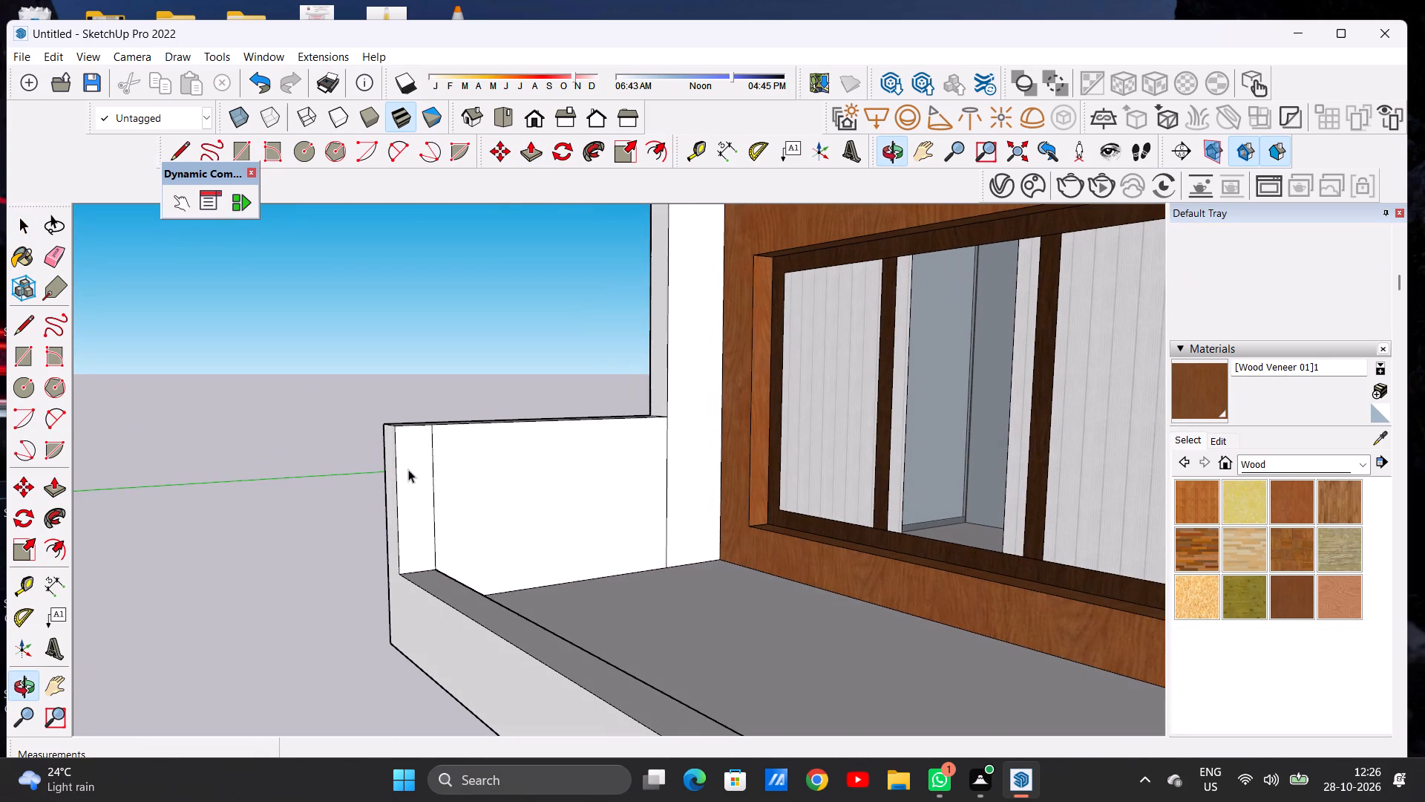
scroll(424, 558, "up", 4)
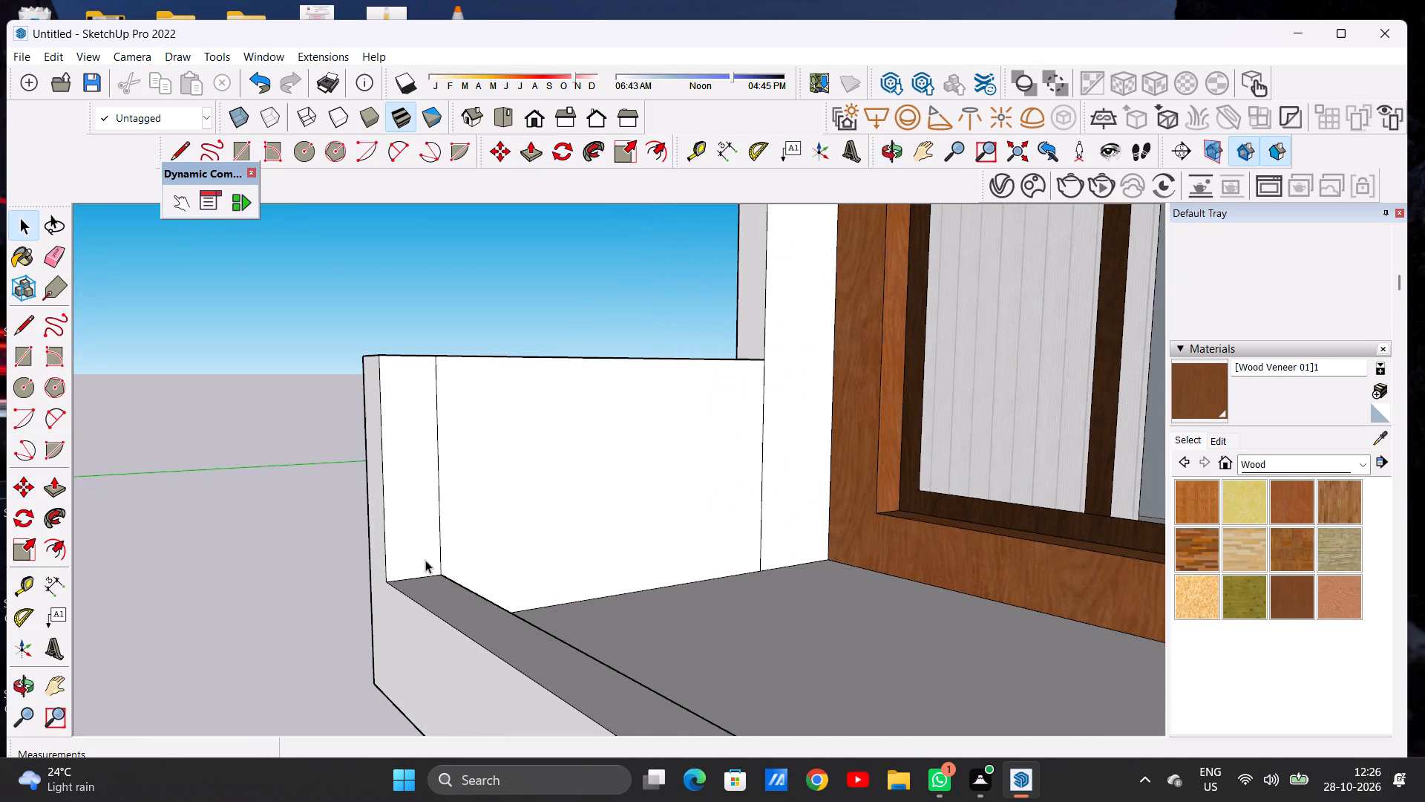
key("p")
left_click(422, 587)
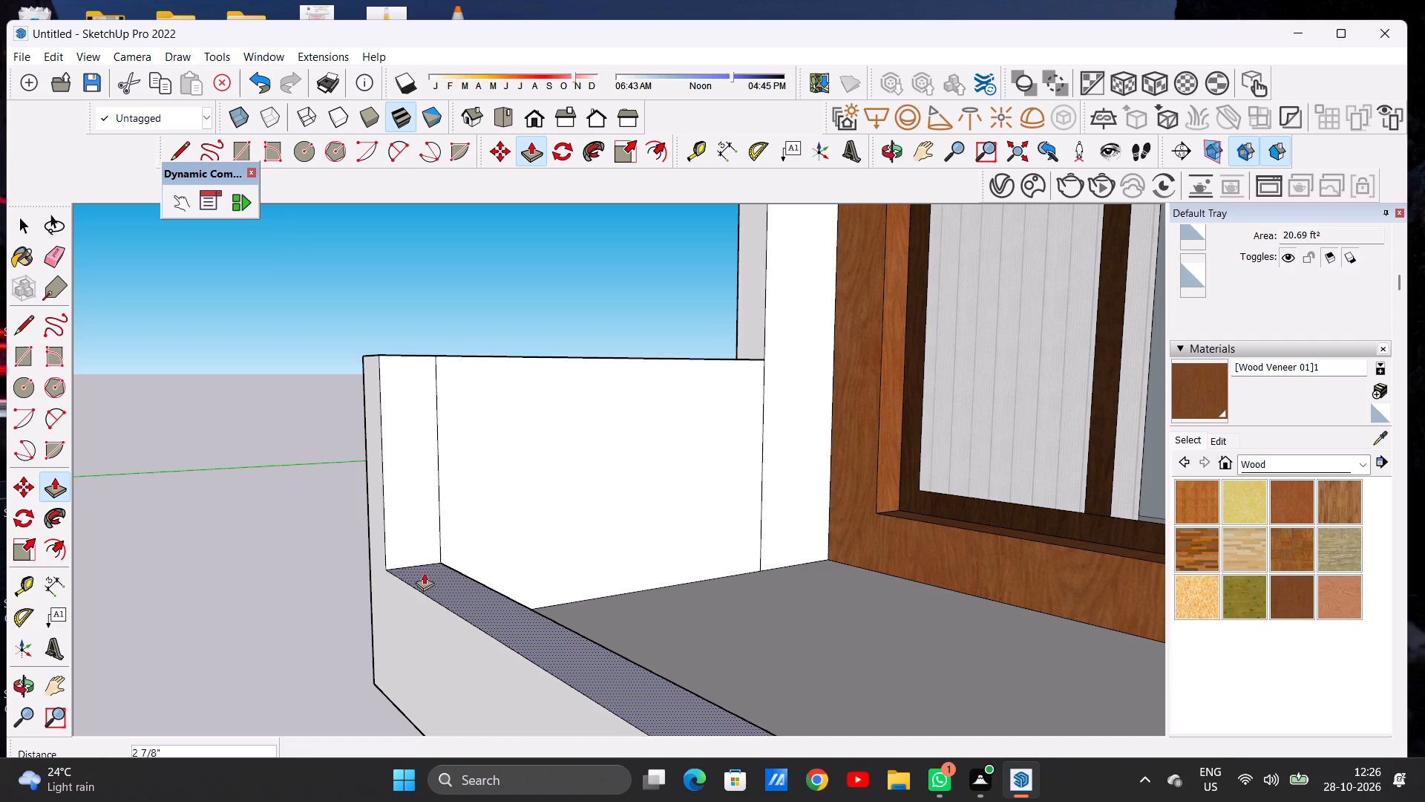
left_click(426, 564)
key("space")
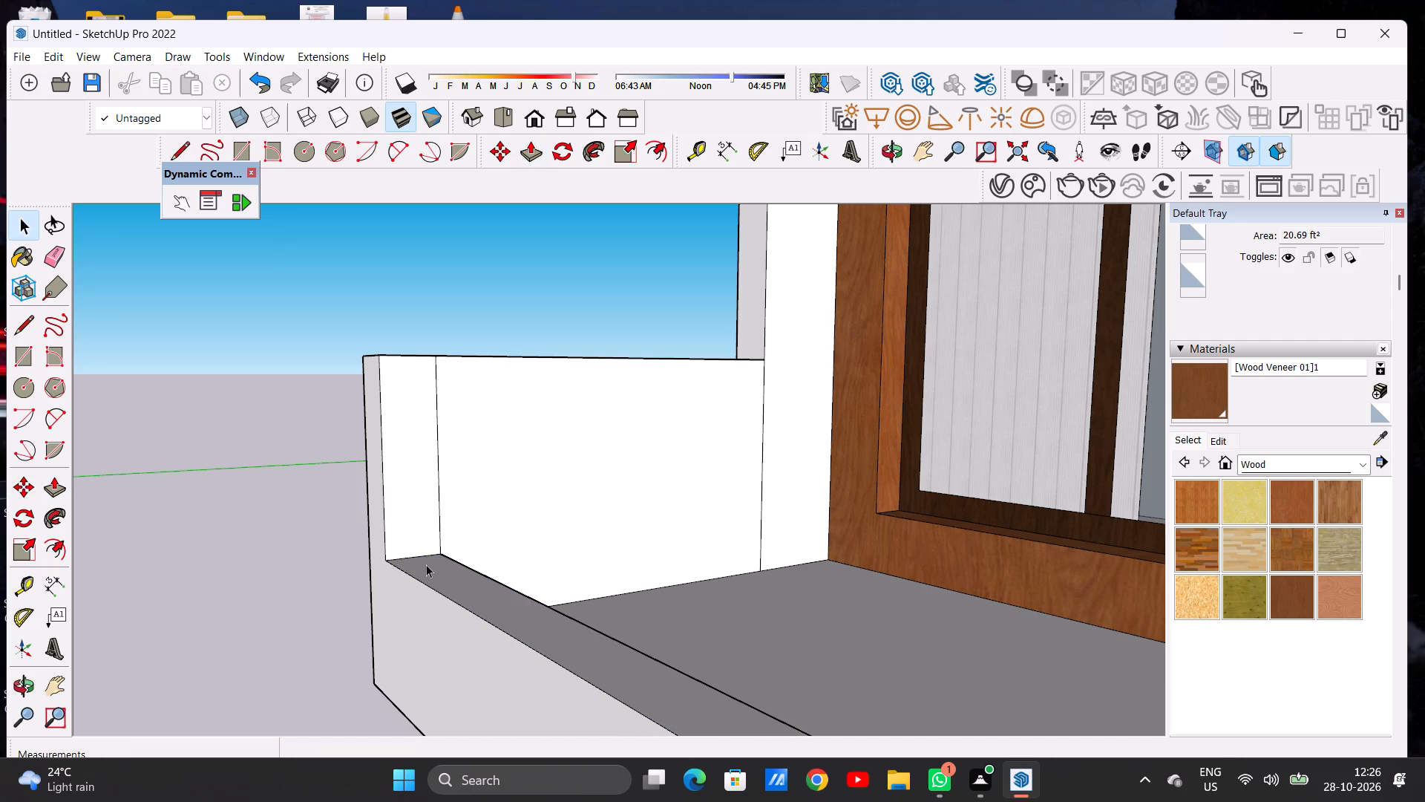
Draw a circle of about 2 1/2" radius near the top of the side wall's inner end face, above the low front wall.
type("C")
scroll(413, 389, "up", 2)
scroll(413, 389, "down", 1)
scroll(413, 389, "up", 2)
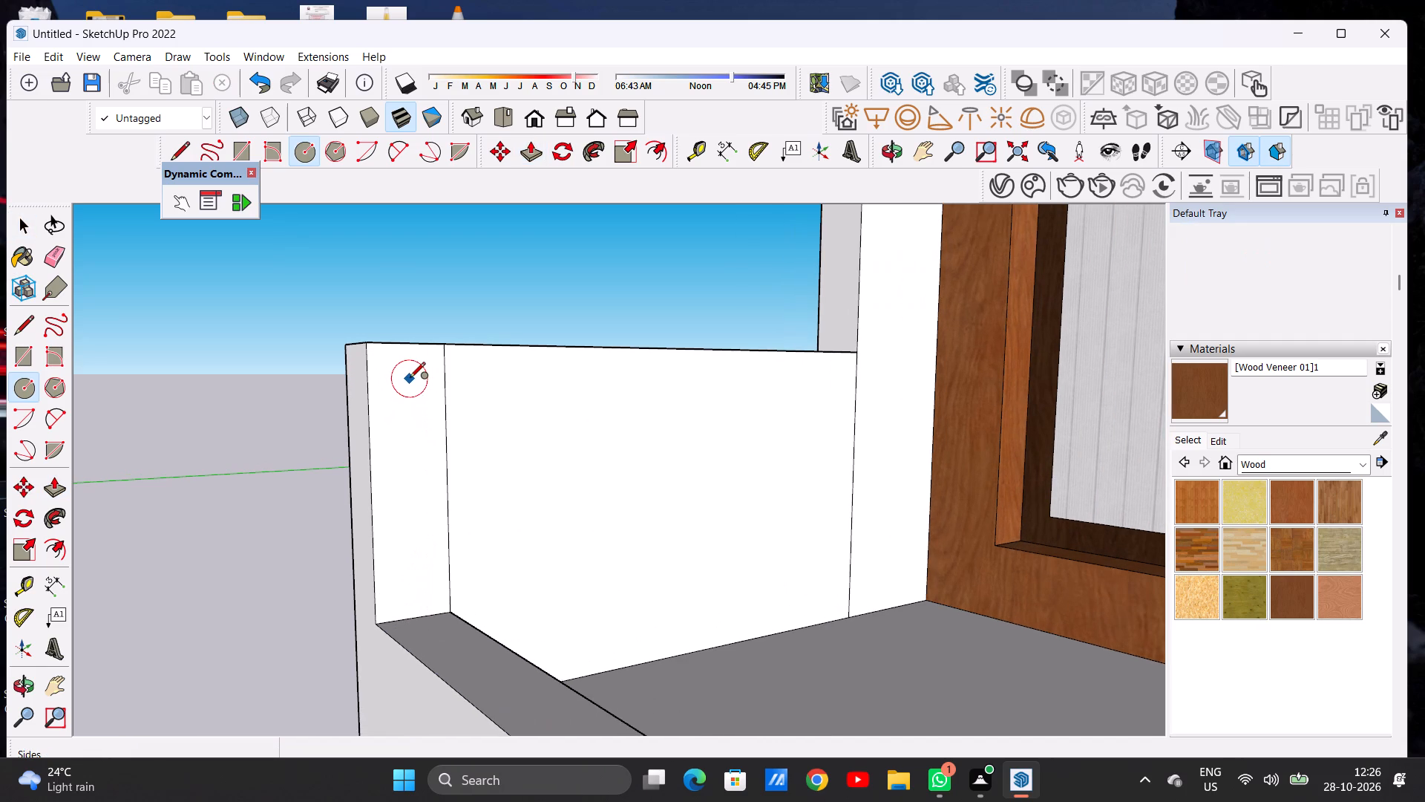
left_click(410, 379)
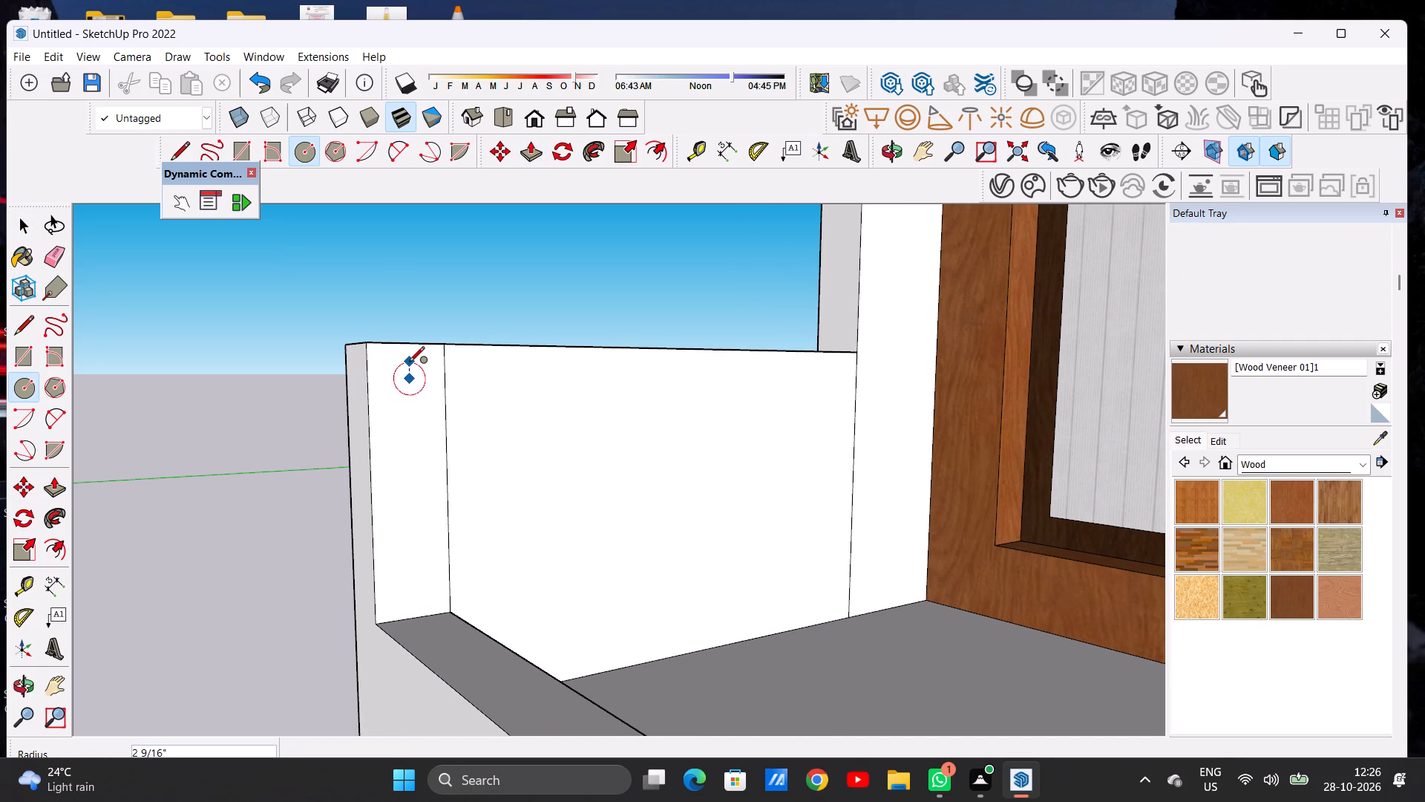
left_click(409, 363)
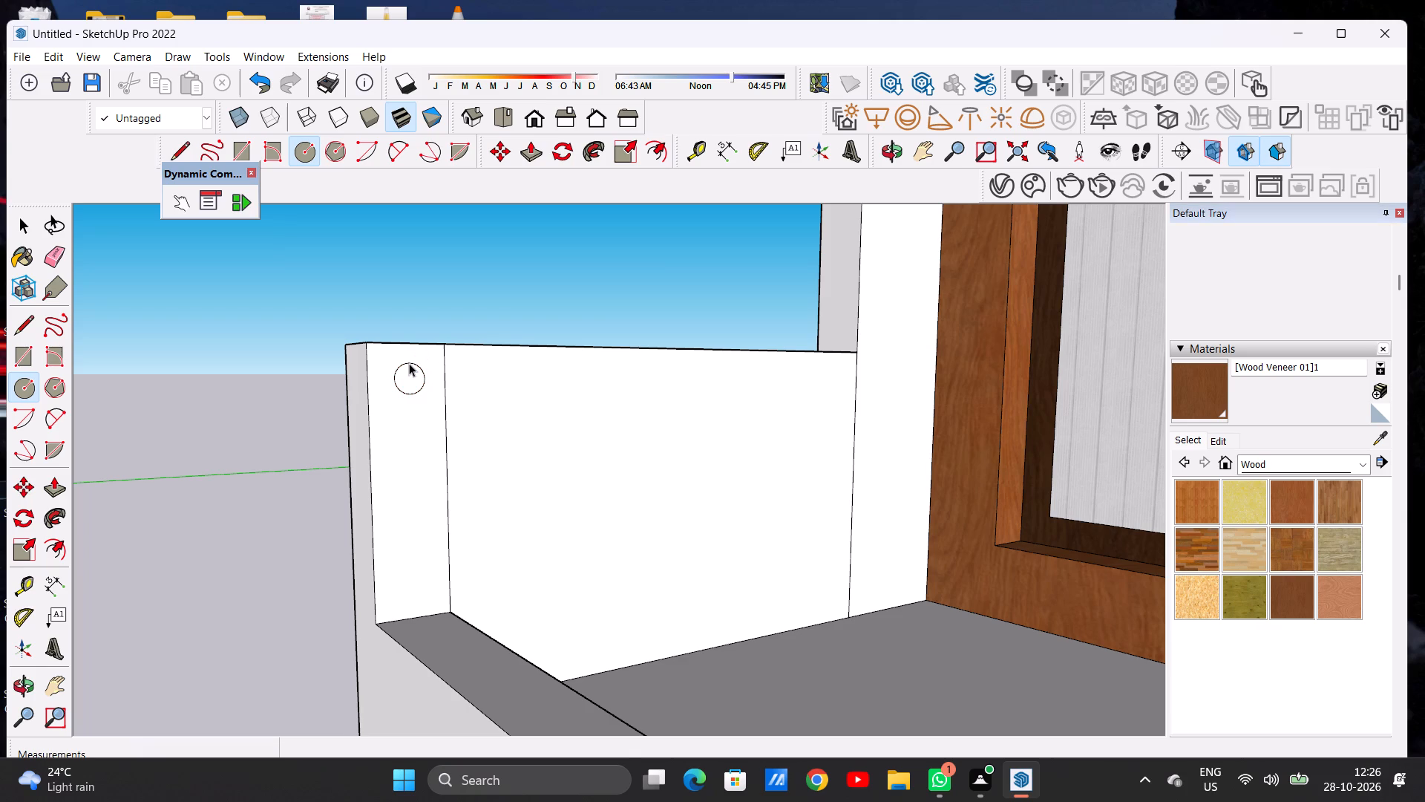
key("space")
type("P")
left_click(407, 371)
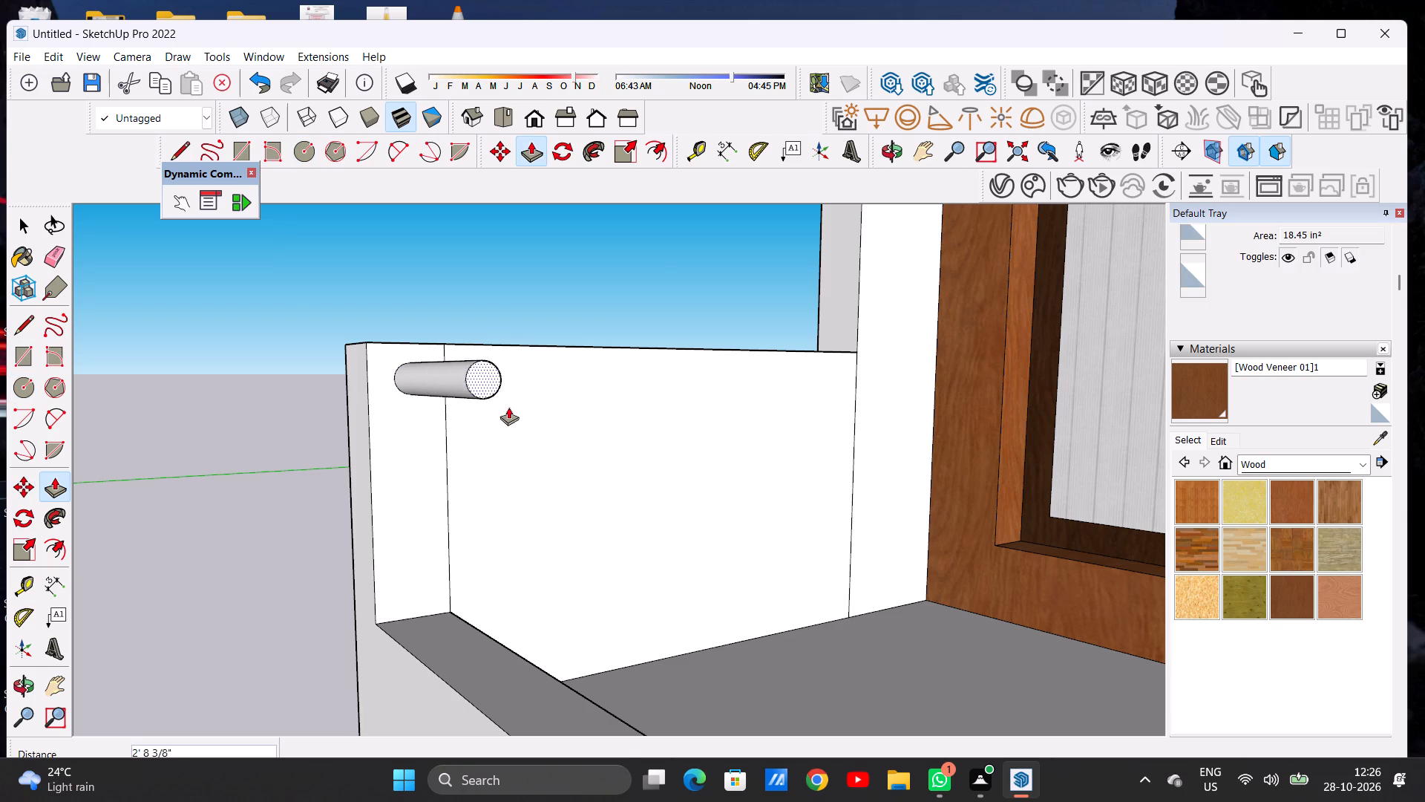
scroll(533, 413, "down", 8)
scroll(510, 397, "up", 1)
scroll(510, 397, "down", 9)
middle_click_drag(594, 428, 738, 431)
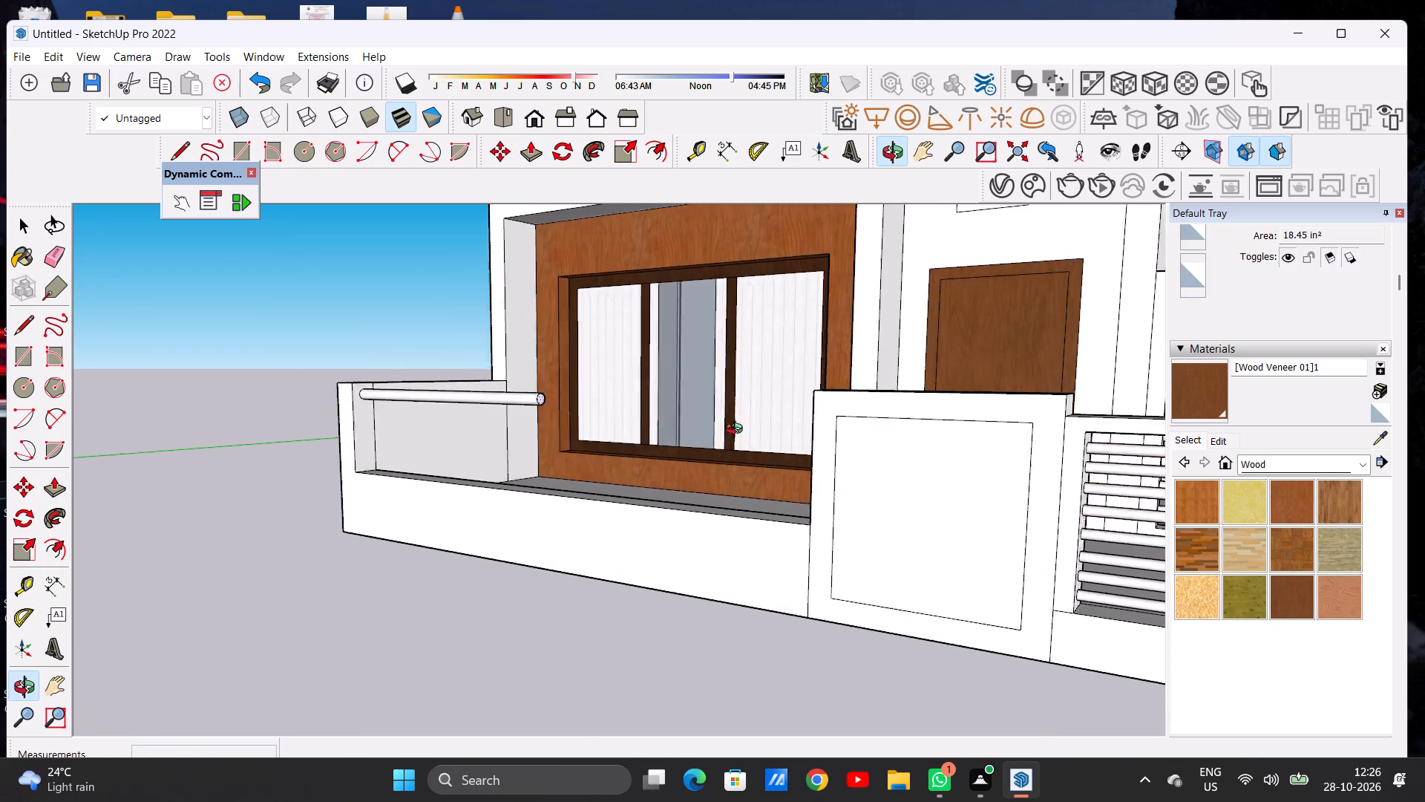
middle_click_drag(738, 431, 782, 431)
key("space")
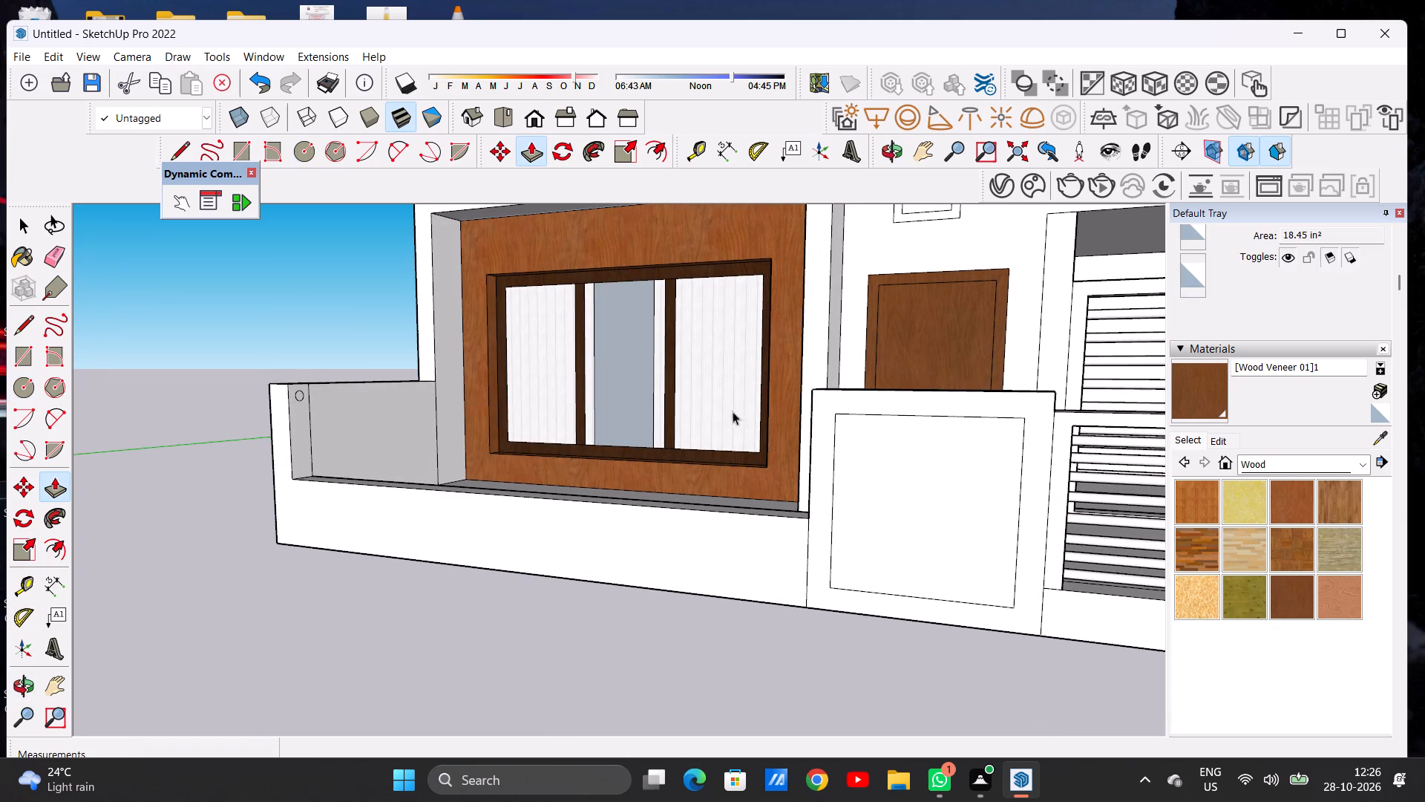
Copy the circle three times down the side wall's end face in an evenly spaced column, the lowest about 2' 8" below the original.
middle_click_drag(613, 412, 413, 403)
scroll(437, 396, "up", 9)
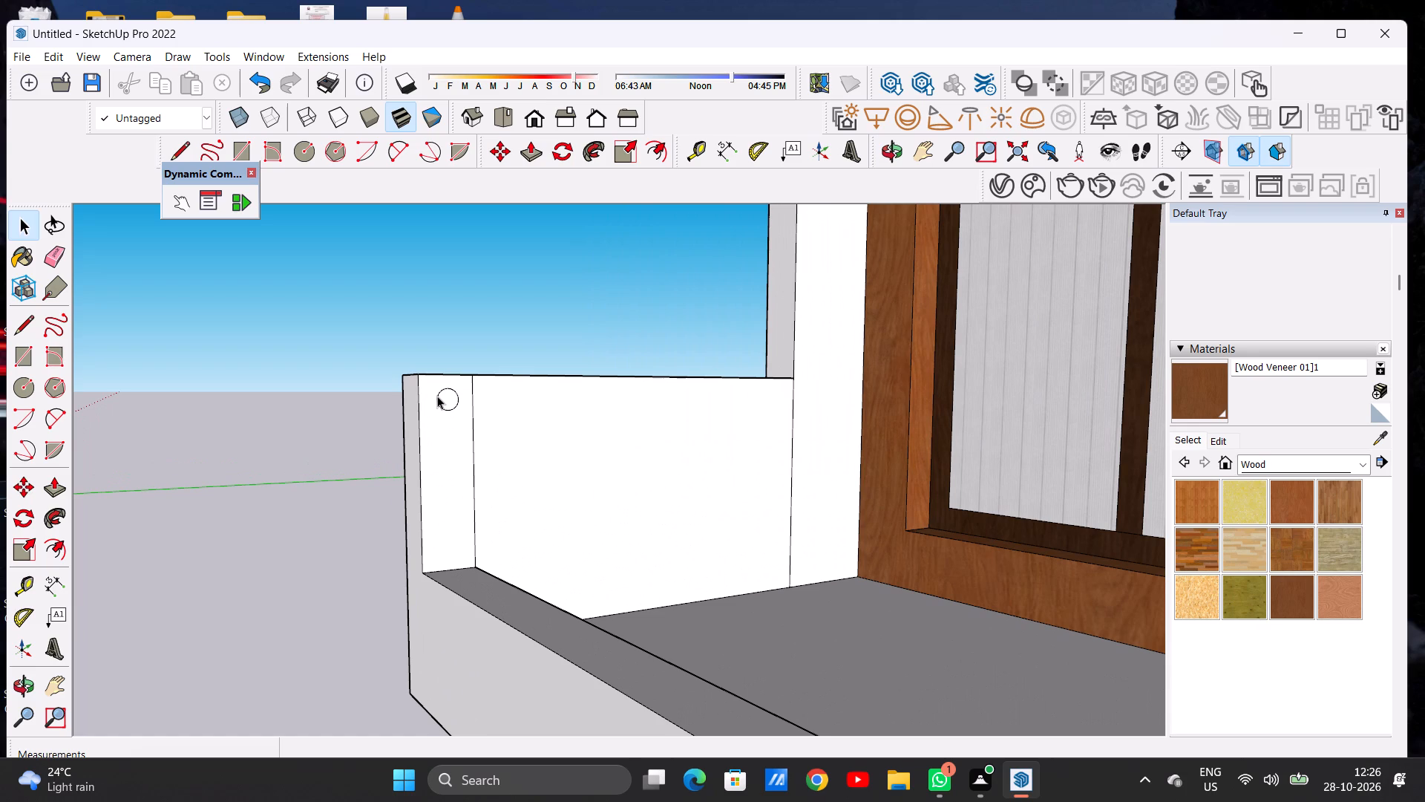
scroll(455, 398, "up", 5)
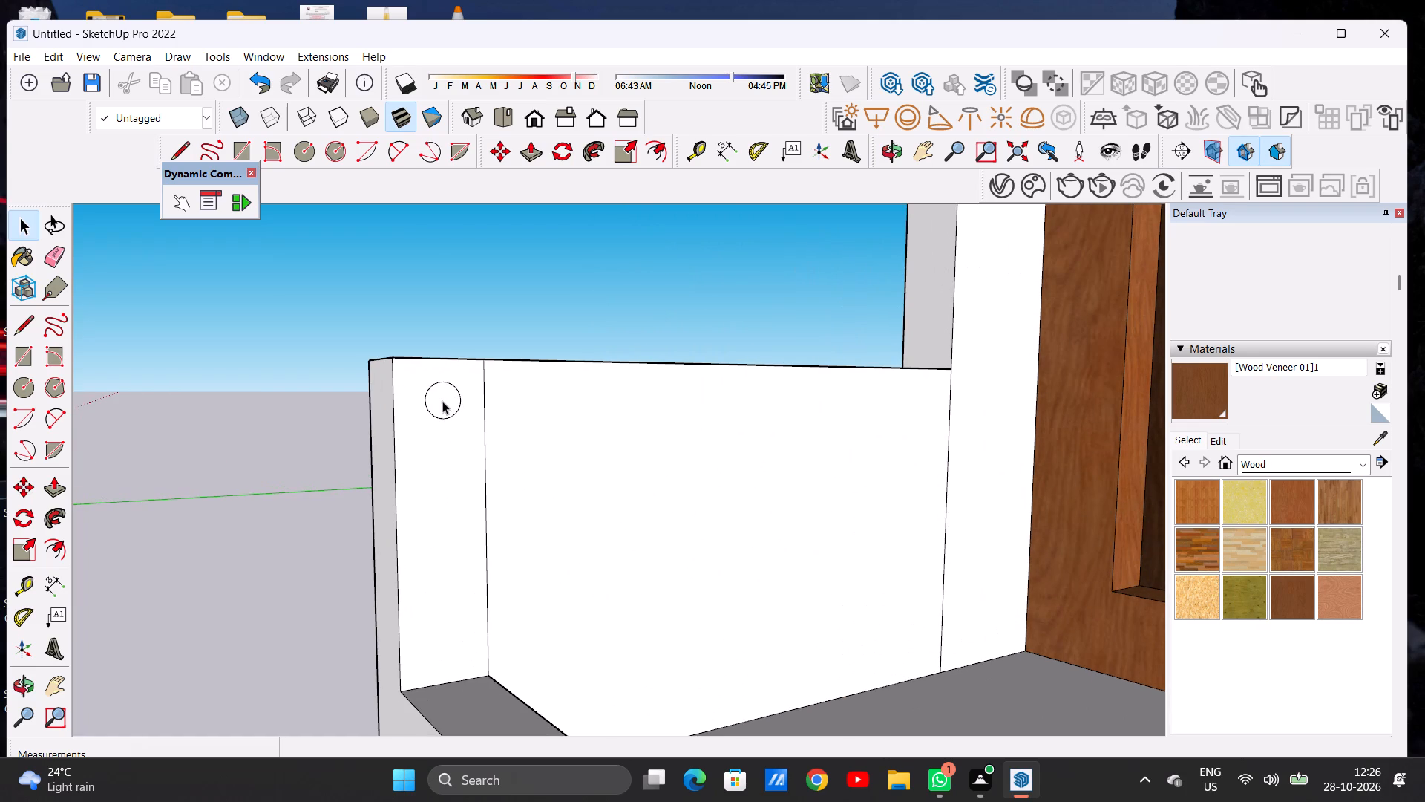
double_click(442, 401)
key("m")
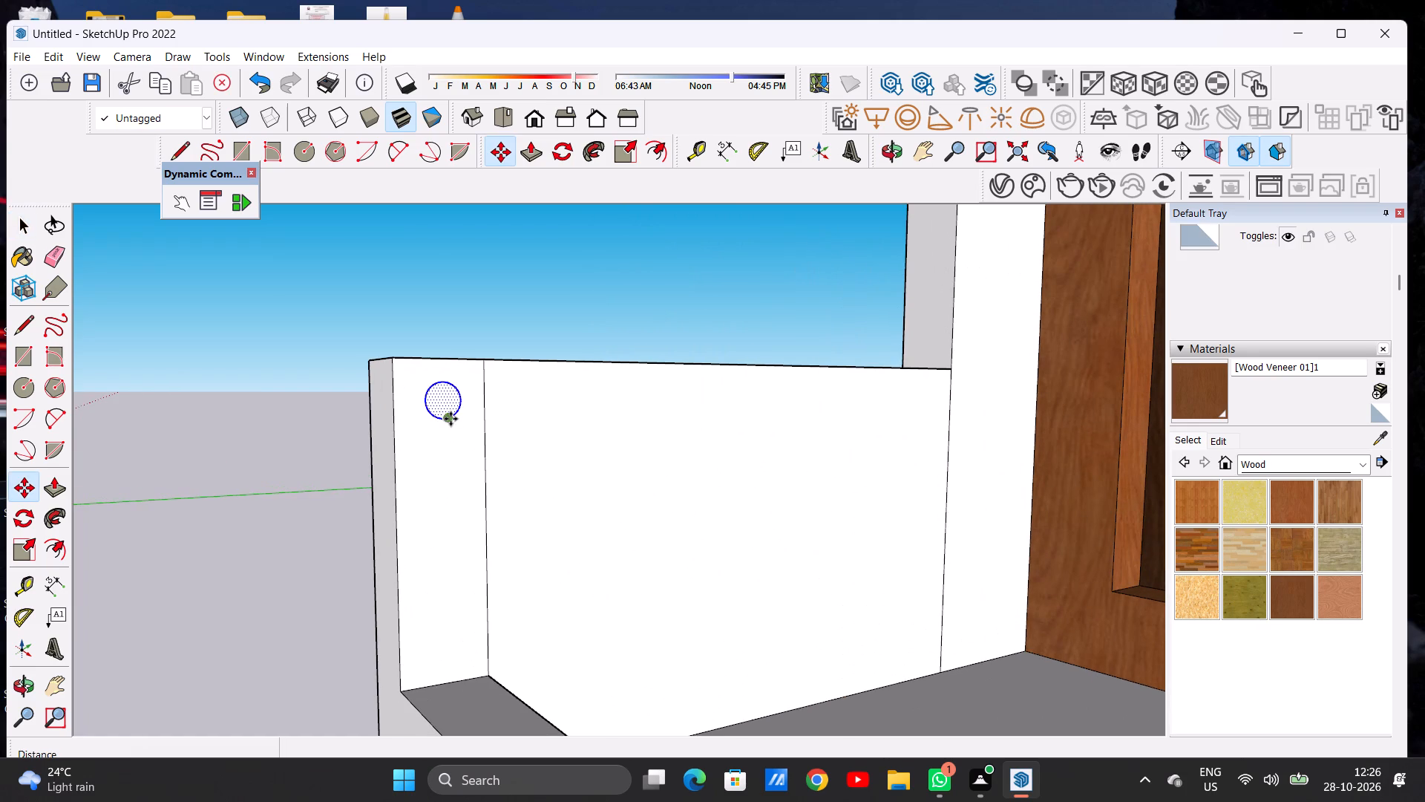
left_click(451, 419)
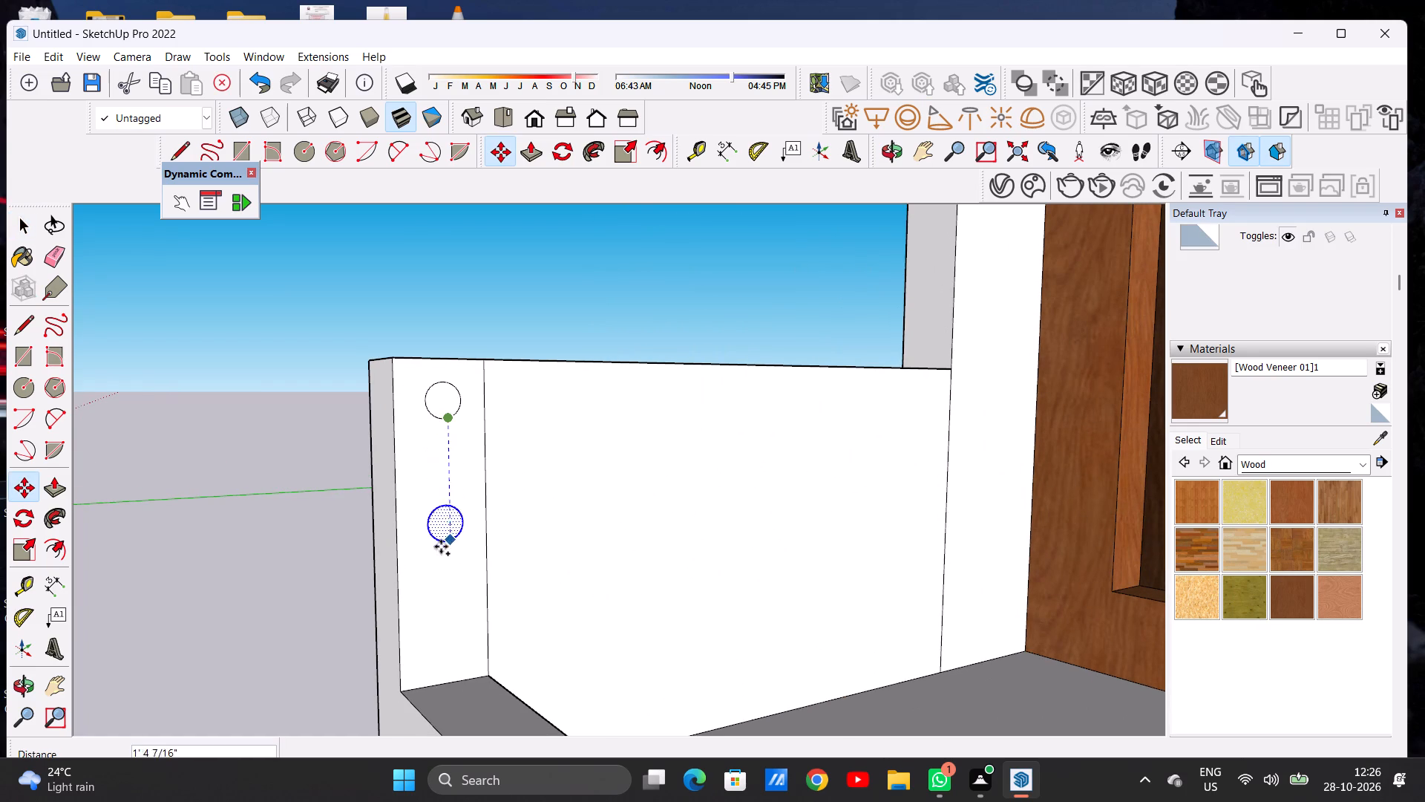
left_click(451, 653)
left_click(451, 653)
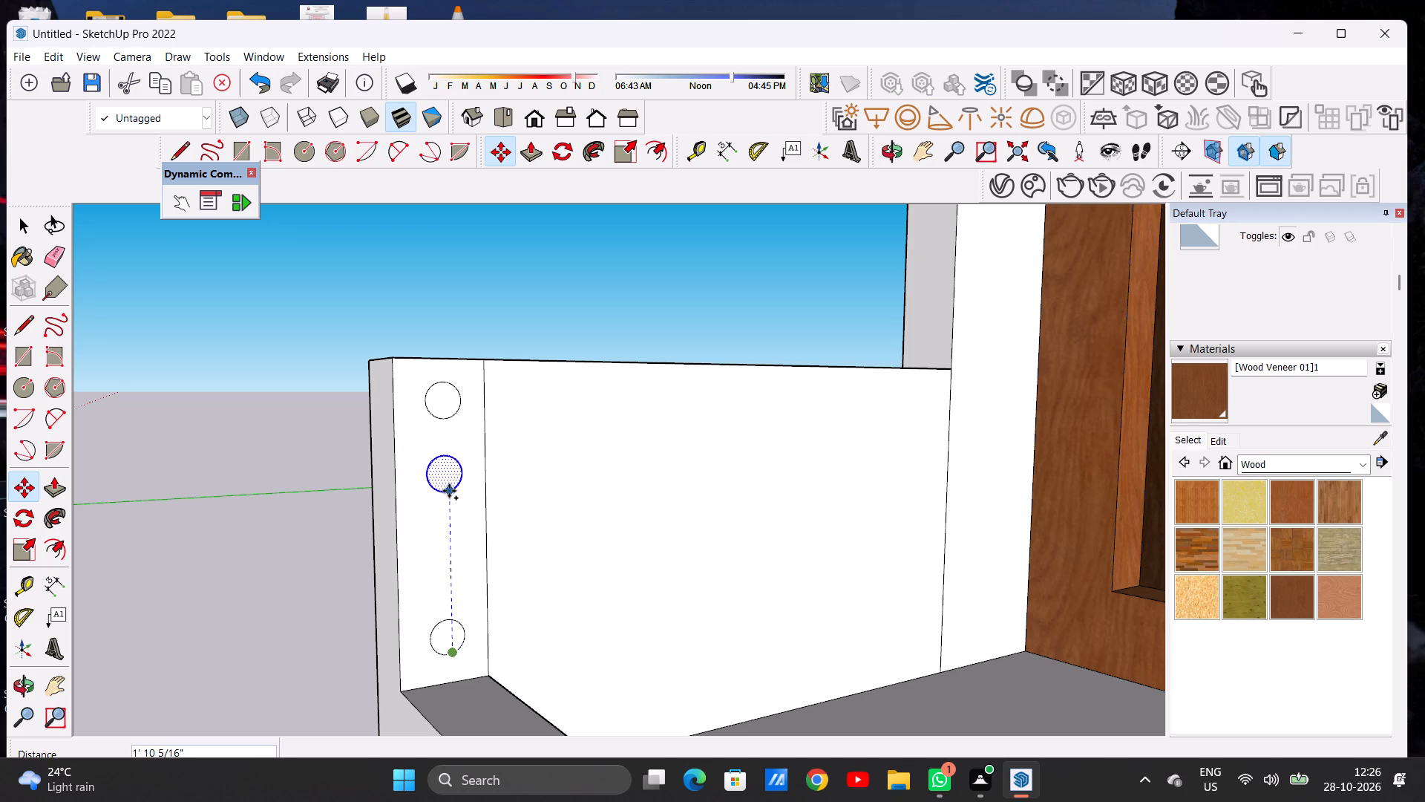
left_click(448, 495)
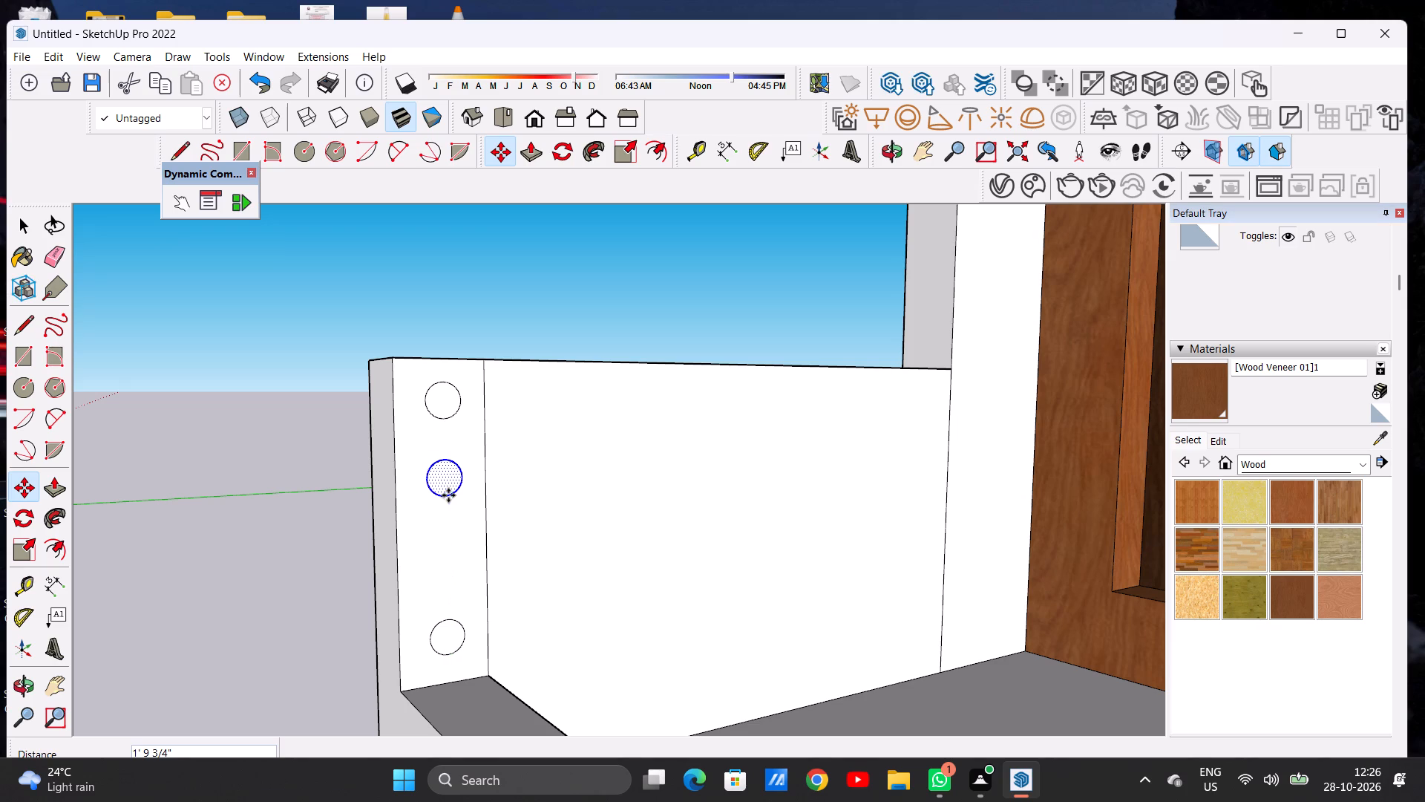
left_click(448, 495)
left_click(442, 574)
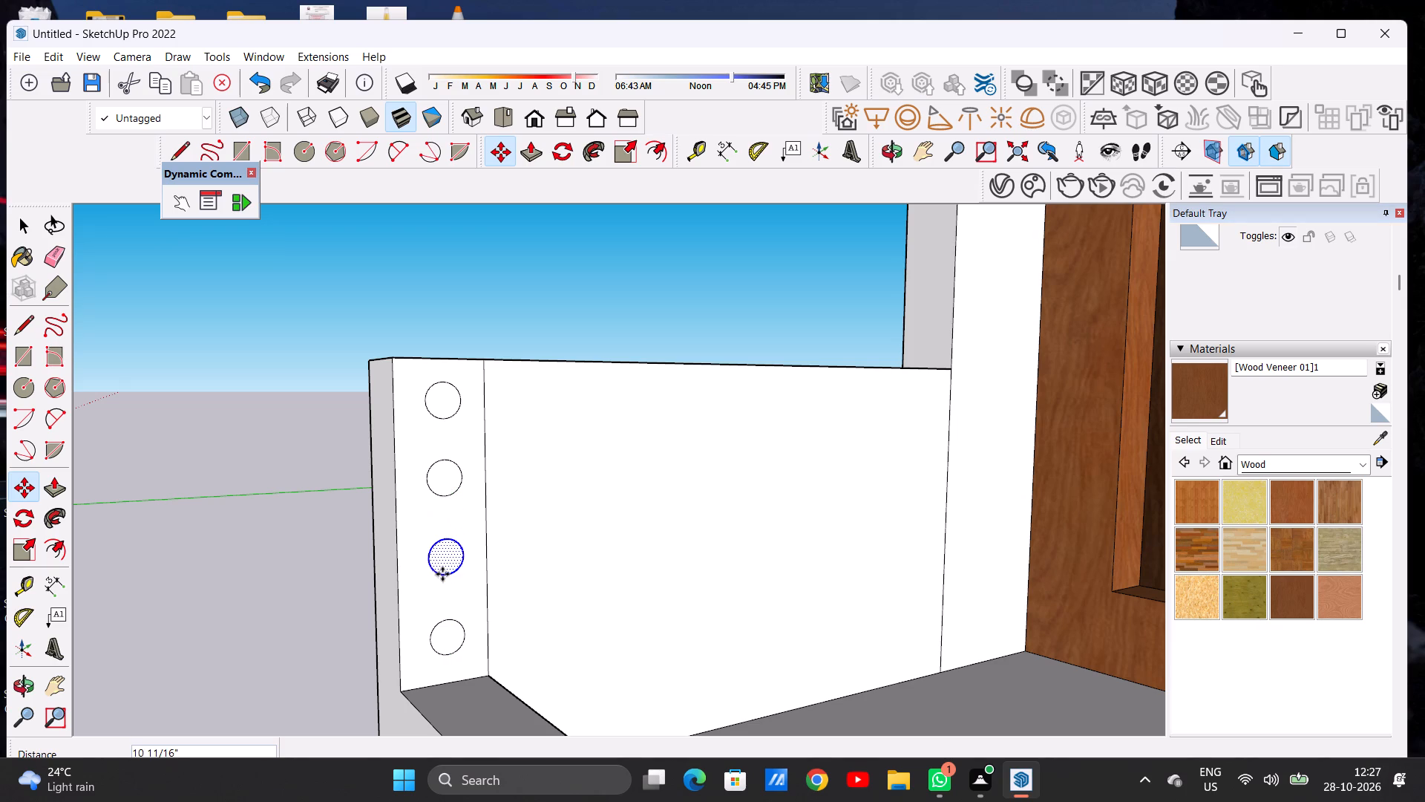
key("space")
left_click(334, 531)
Extrude the top circle on the side wall's end face about 20' across to the blank panel's side face as a round rail.
scroll(428, 550, "down", 3)
scroll(428, 550, "up", 1)
scroll(429, 550, "down", 11)
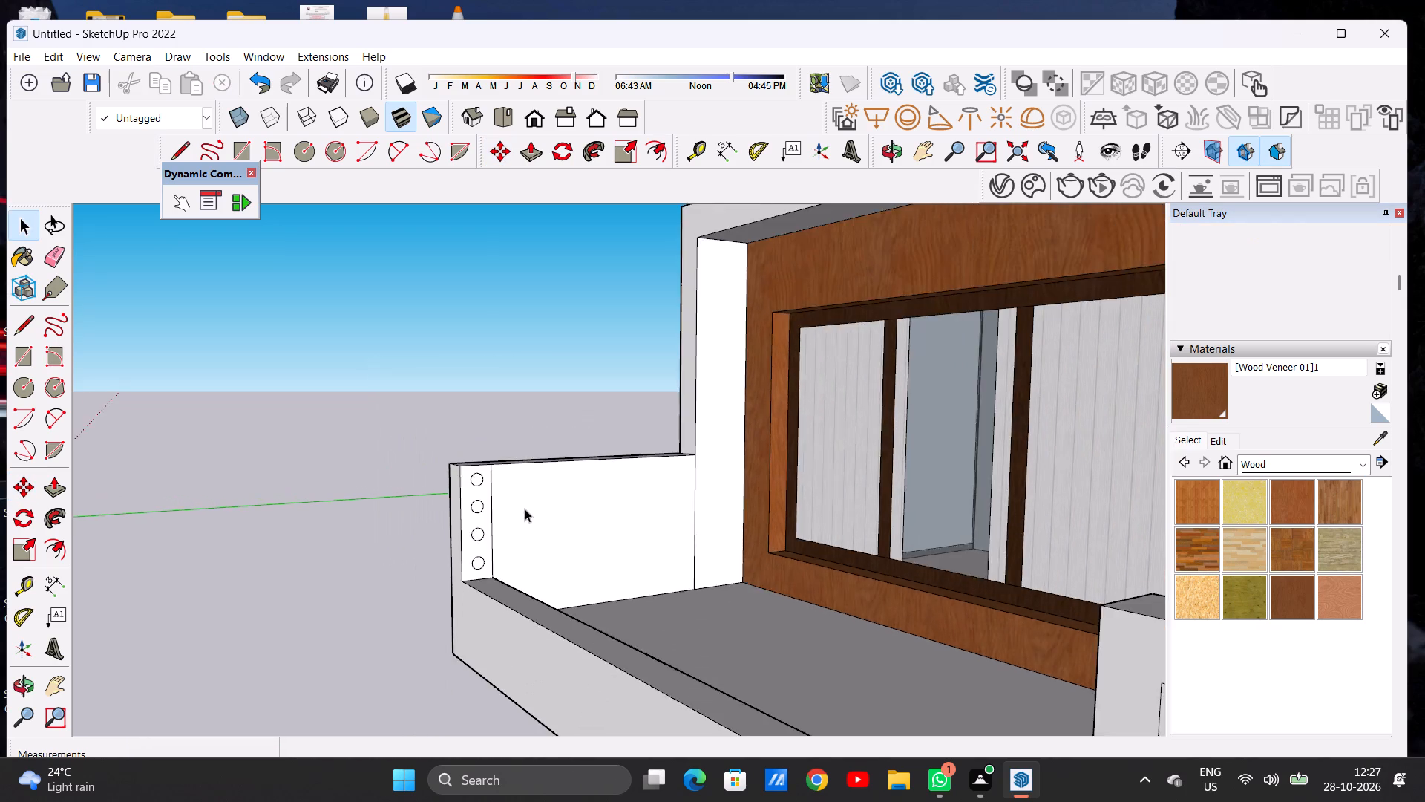
scroll(525, 509, "down", 5)
middle_click_drag(462, 527, 528, 524)
scroll(463, 498, "up", 6)
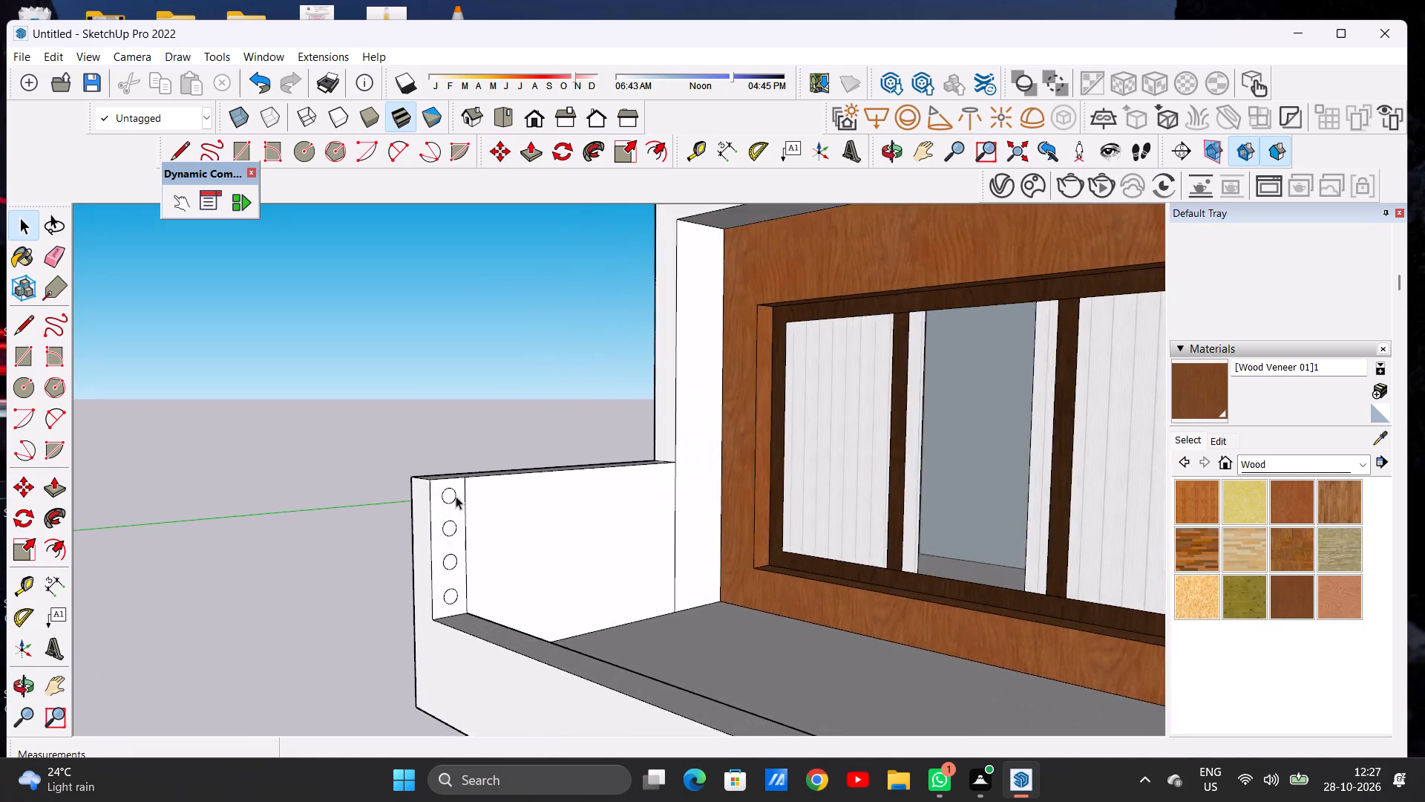
scroll(456, 496, "up", 9)
key("p")
scroll(442, 494, "up", 5)
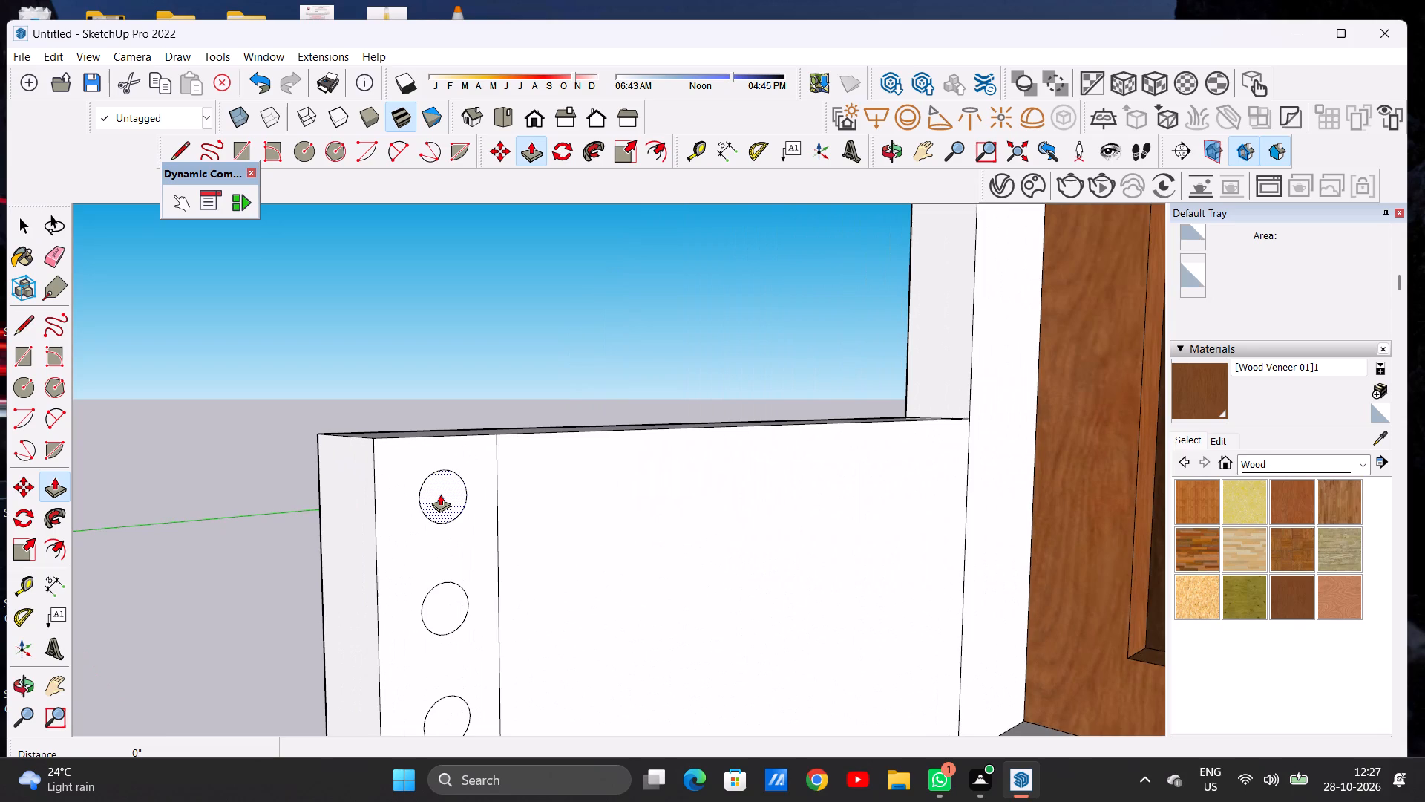
left_click(440, 494)
scroll(491, 516, "down", 2)
scroll(490, 514, "up", 1)
scroll(490, 514, "down", 8)
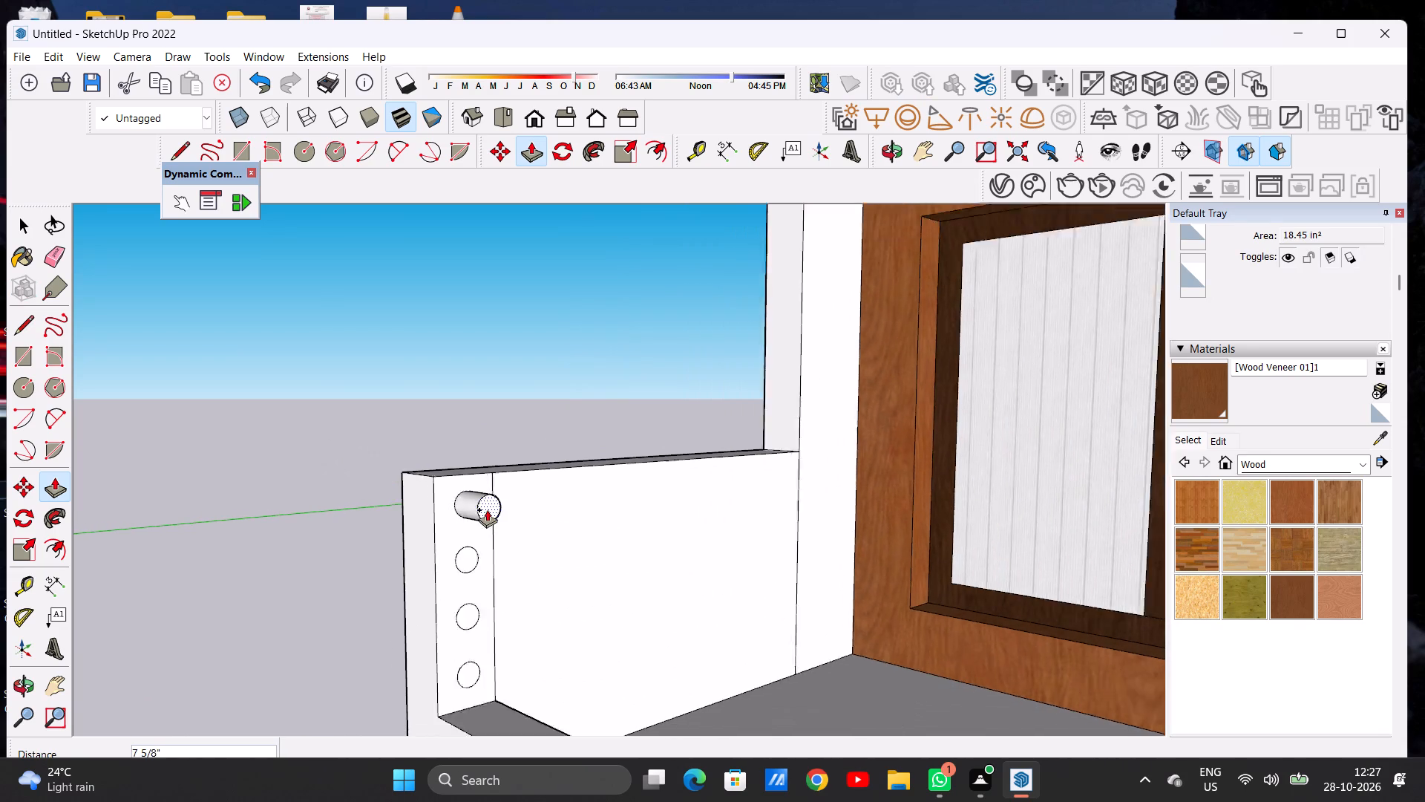
scroll(487, 509, "down", 15)
middle_click_drag(586, 519, 850, 518)
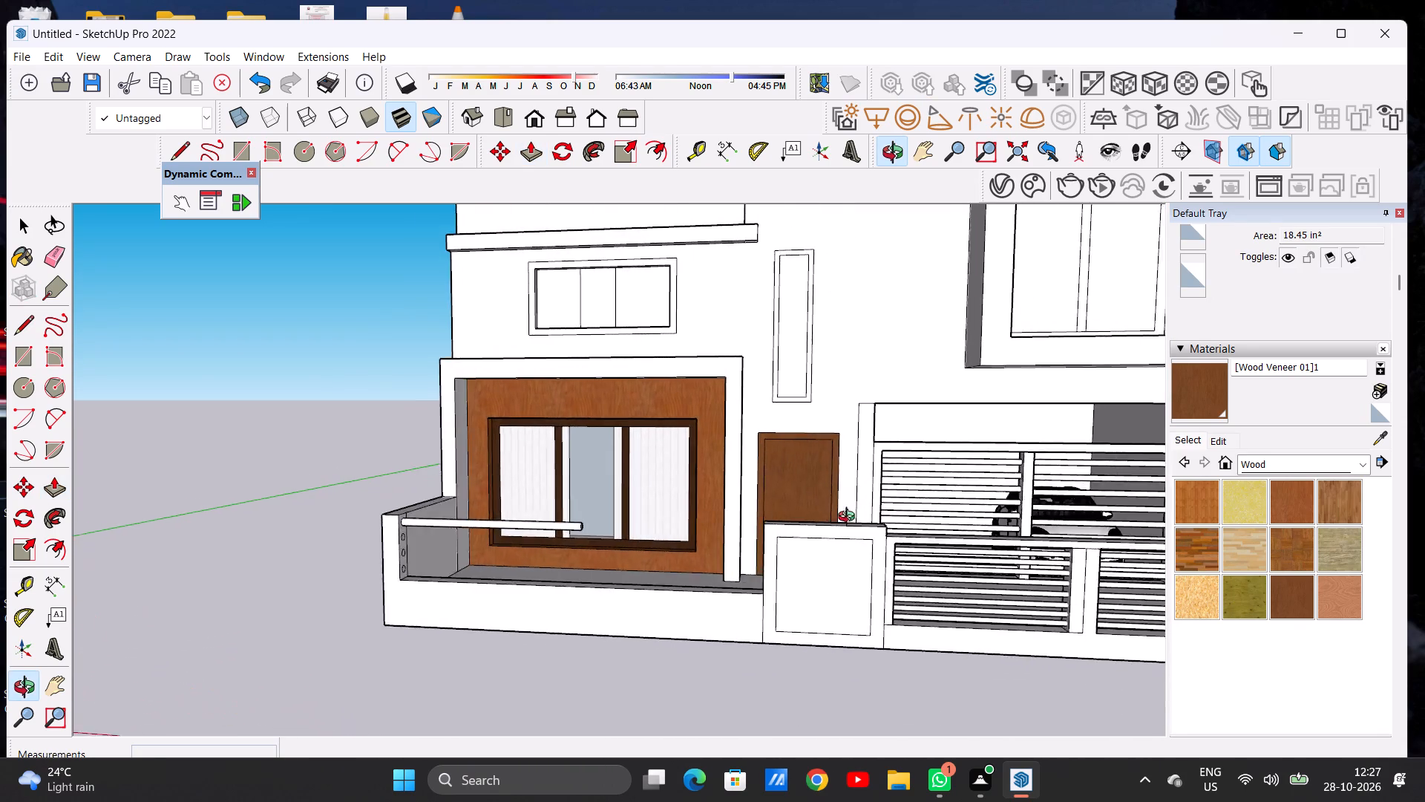
middle_click_drag(850, 518, 865, 516)
scroll(686, 541, "up", 5)
middle_click_drag(684, 541, 827, 542)
scroll(845, 513, "up", 5)
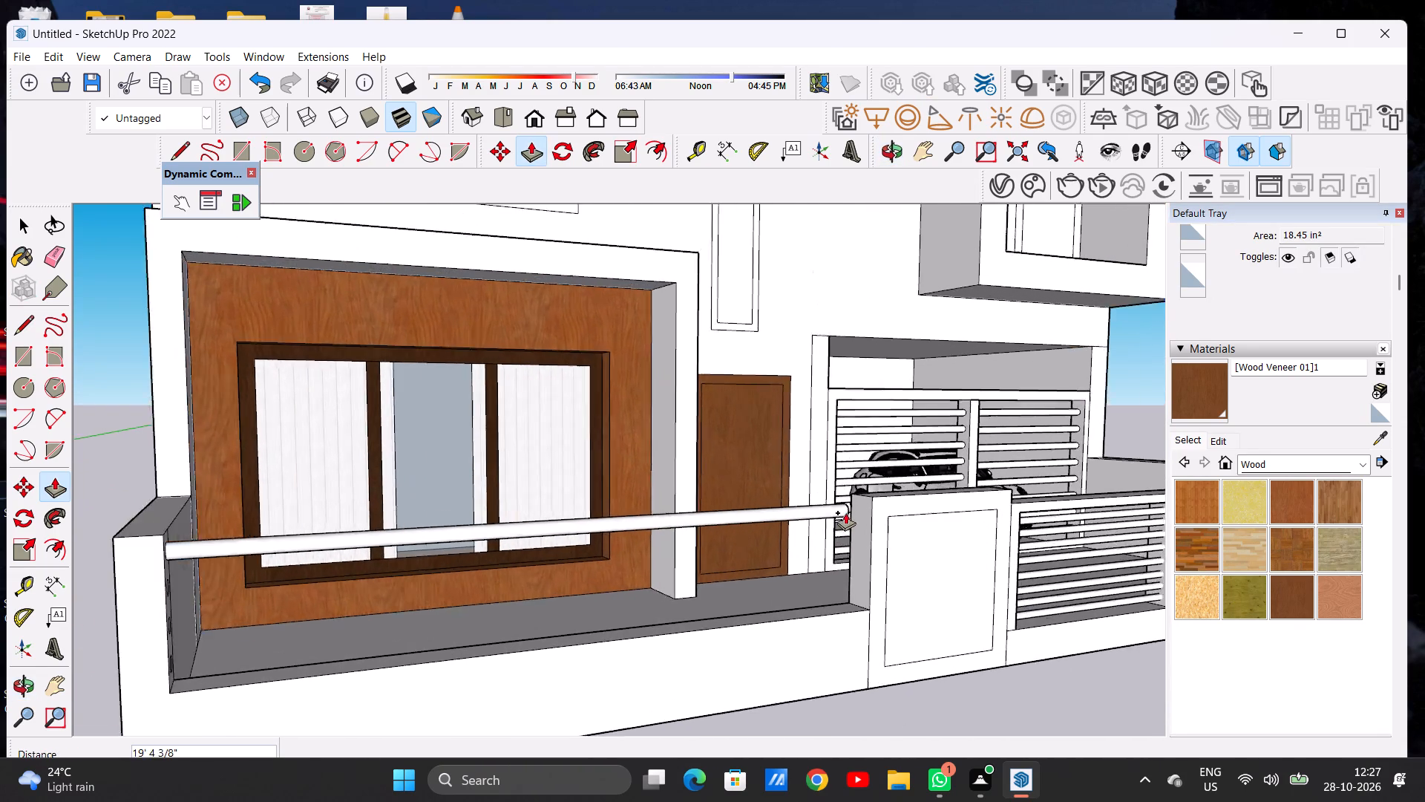
scroll(845, 512, "up", 3)
scroll(865, 500, "up", 20)
scroll(865, 500, "up", 1)
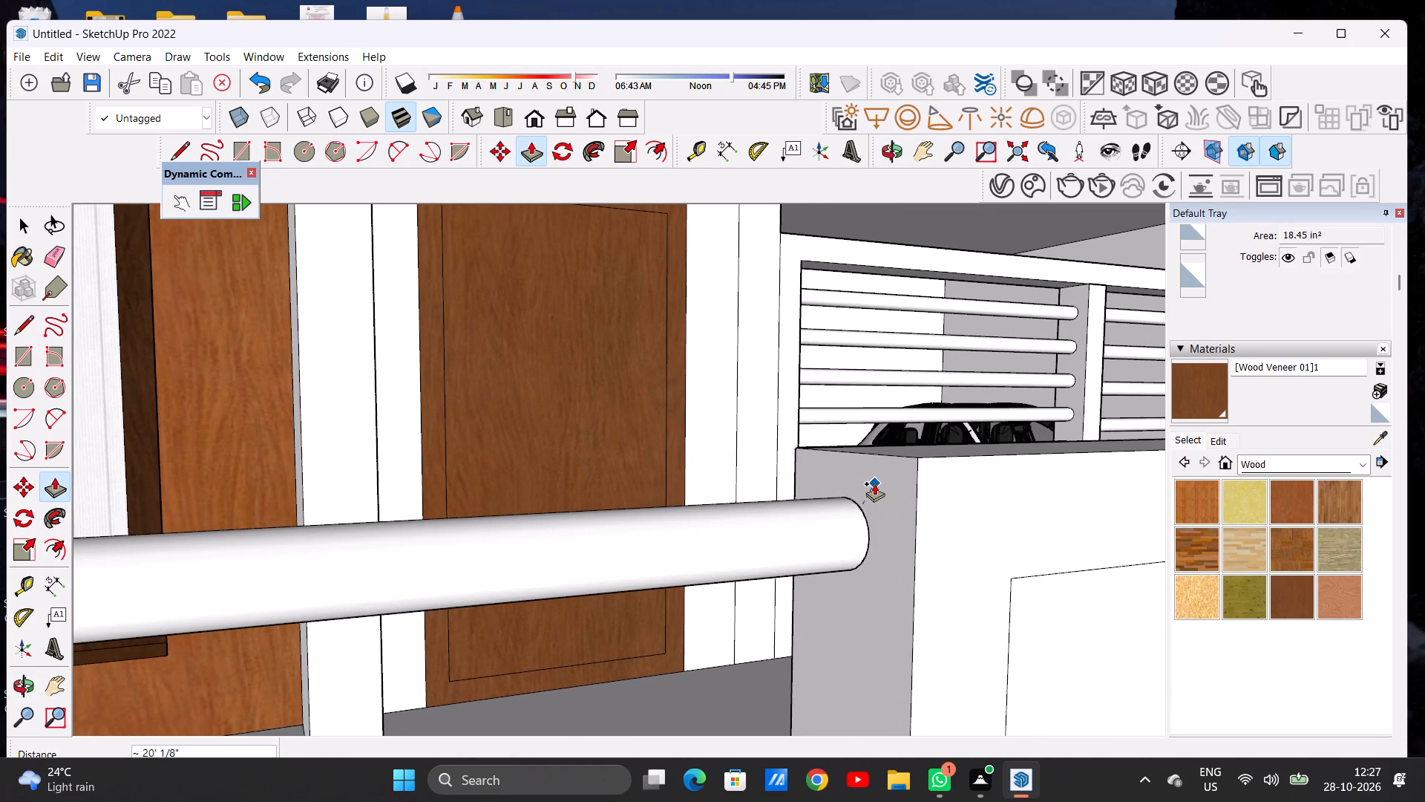
left_click(874, 483)
scroll(799, 472, "down", 10)
scroll(750, 461, "up", 1)
scroll(752, 461, "down", 3)
scroll(791, 475, "up", 2)
scroll(791, 476, "down", 1)
scroll(791, 476, "up", 1)
scroll(791, 476, "down", 9)
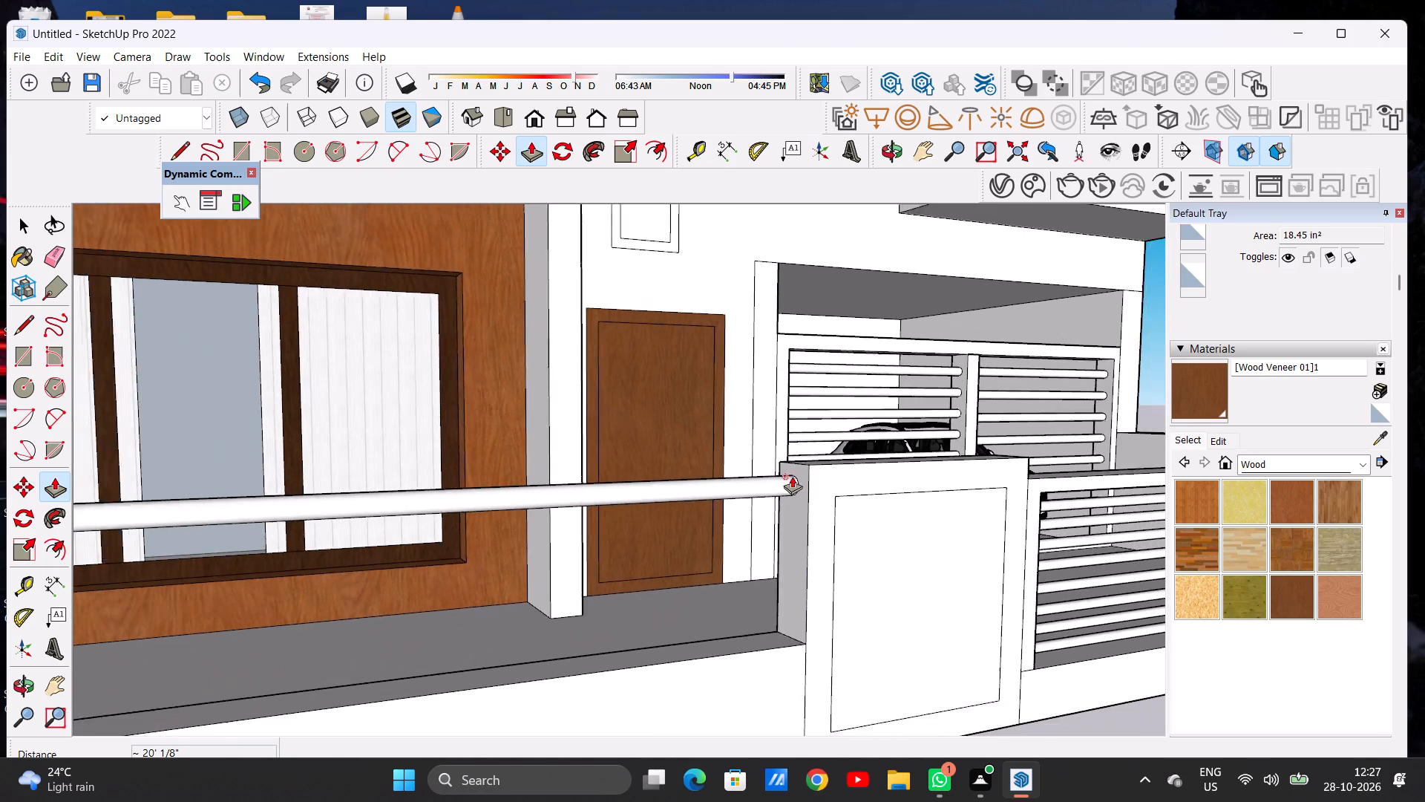
scroll(792, 476, "down", 2)
scroll(741, 517, "down", 7)
key("space")
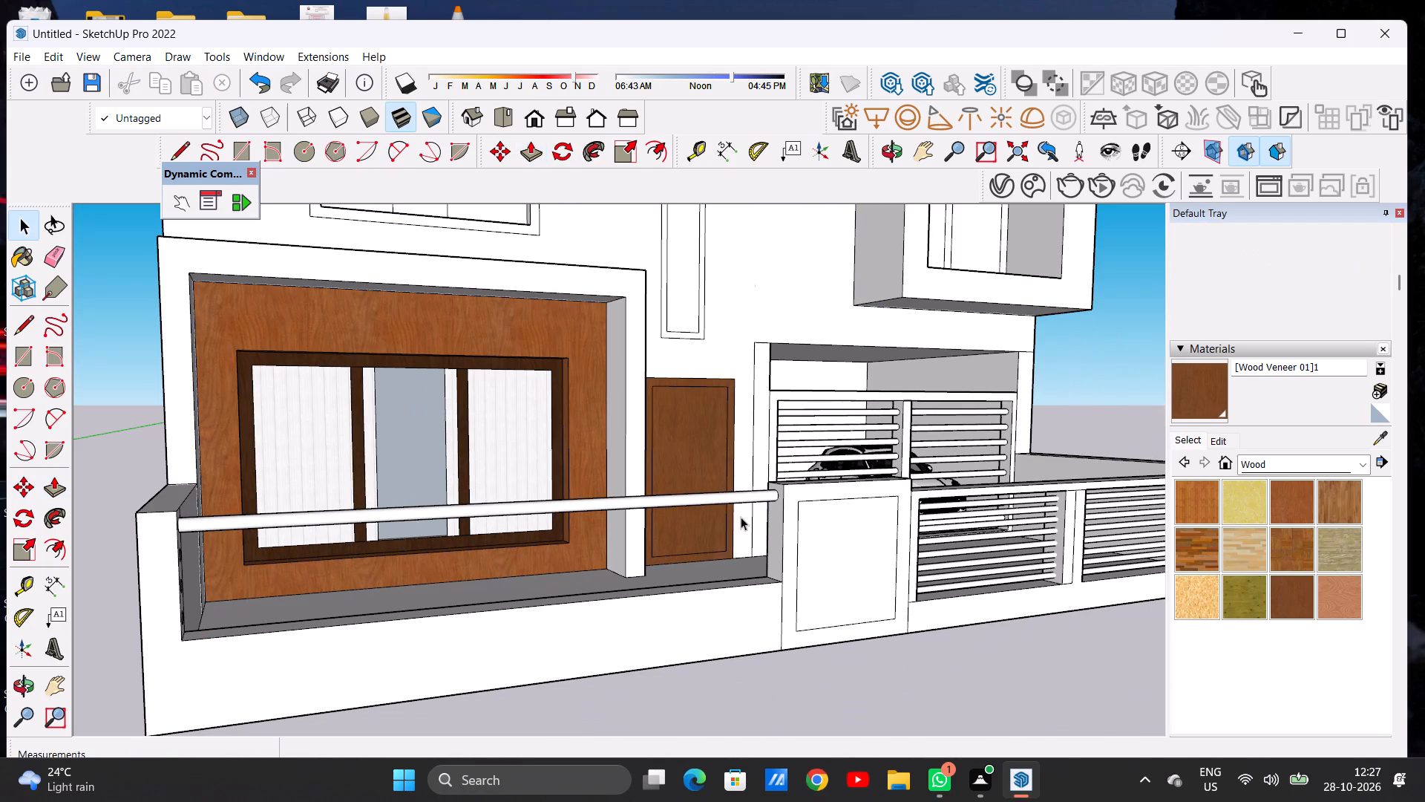
Extrude the second circle from the top about 20' to the blank panel's side face, forming a rail parallel to the top one.
scroll(739, 506, "down", 6)
middle_click_drag(695, 534, 469, 532)
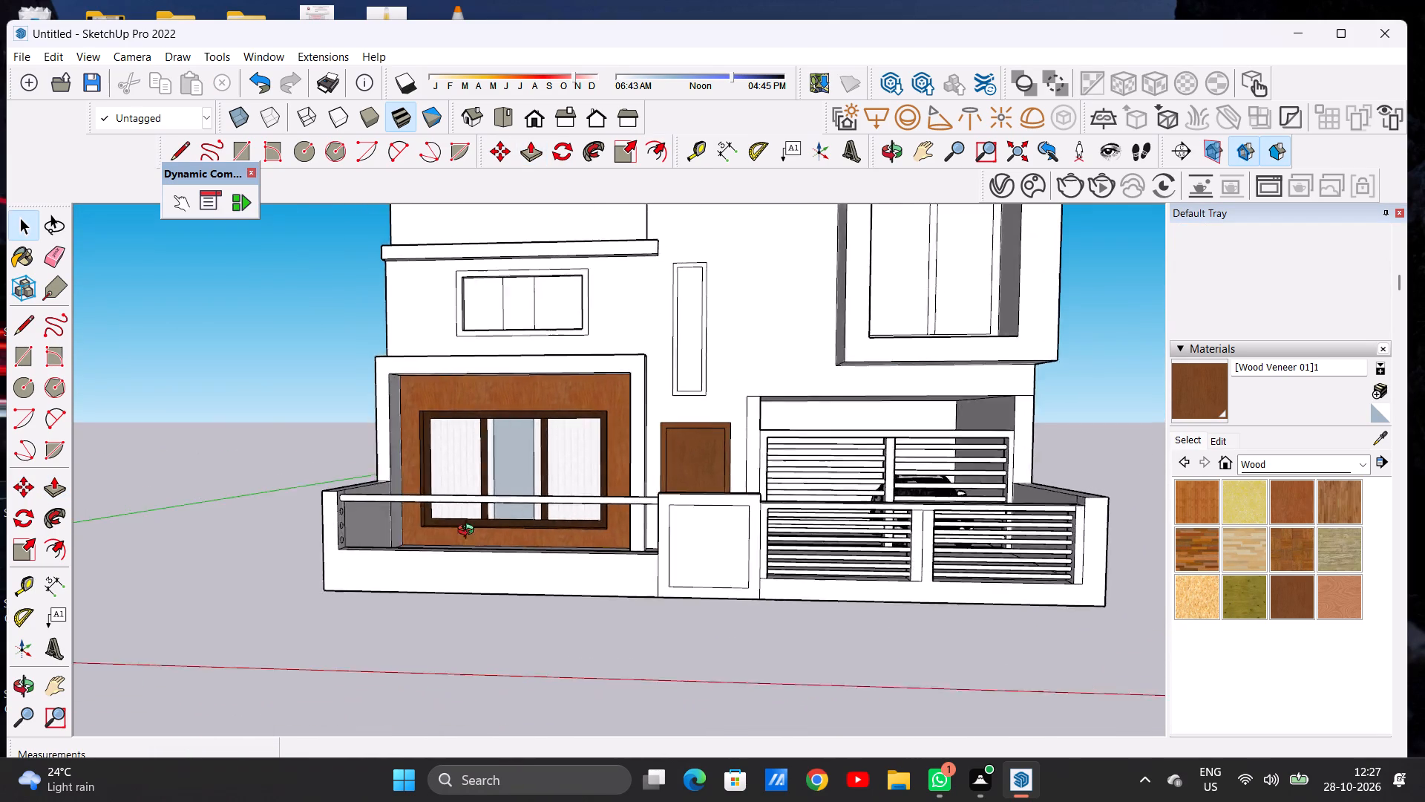
middle_click_drag(469, 532, 392, 564)
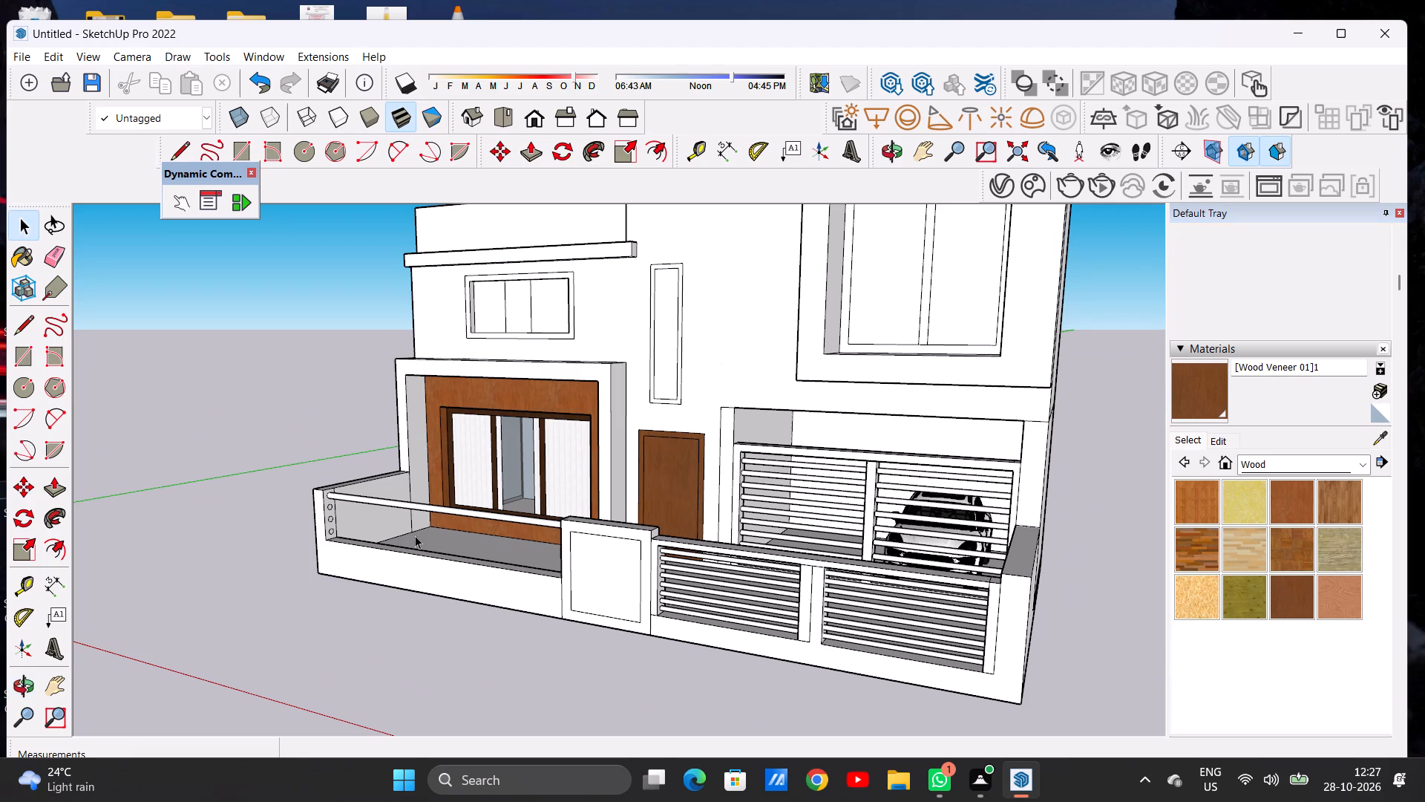
scroll(424, 502, "down", 5)
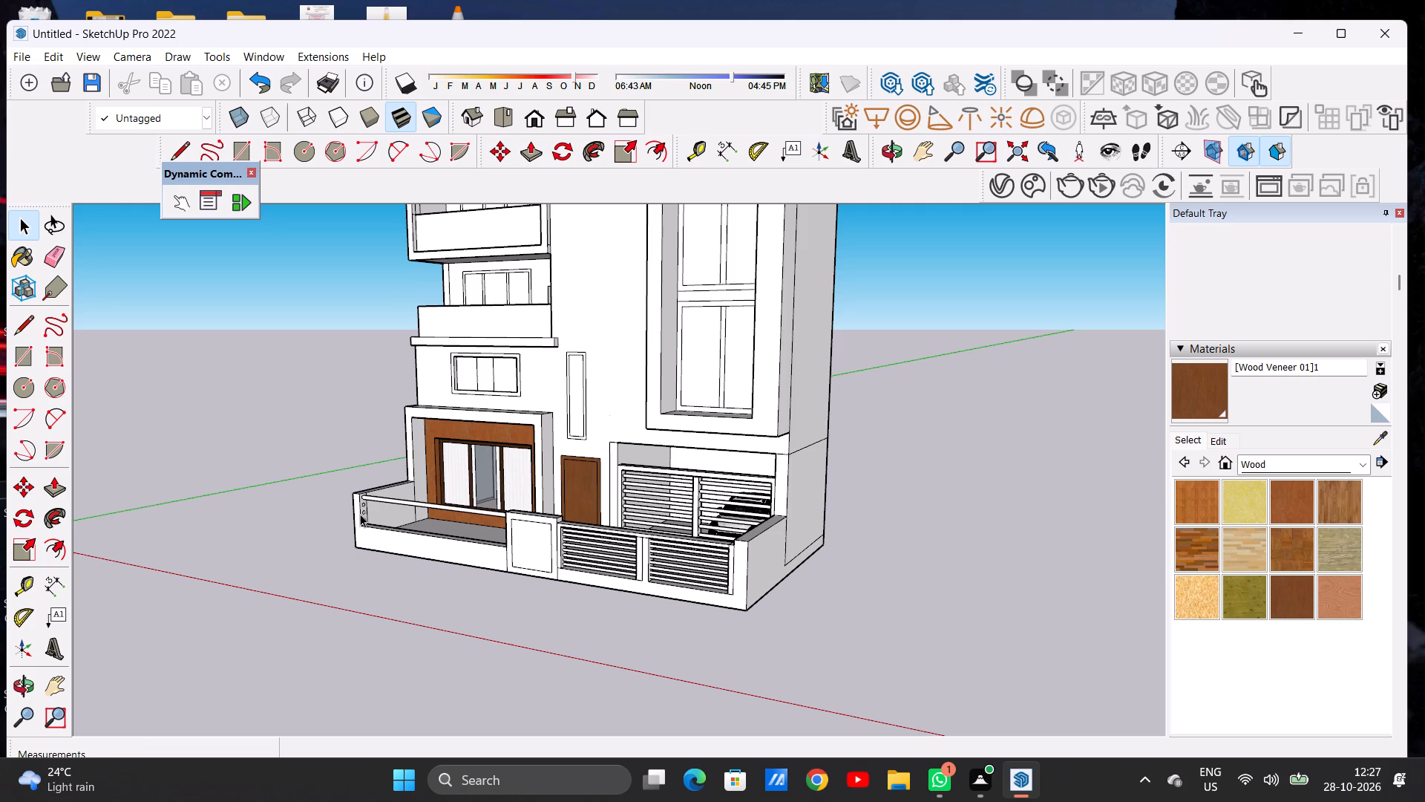
scroll(360, 514, "up", 20)
scroll(362, 494, "down", 1)
scroll(364, 503, "up", 6)
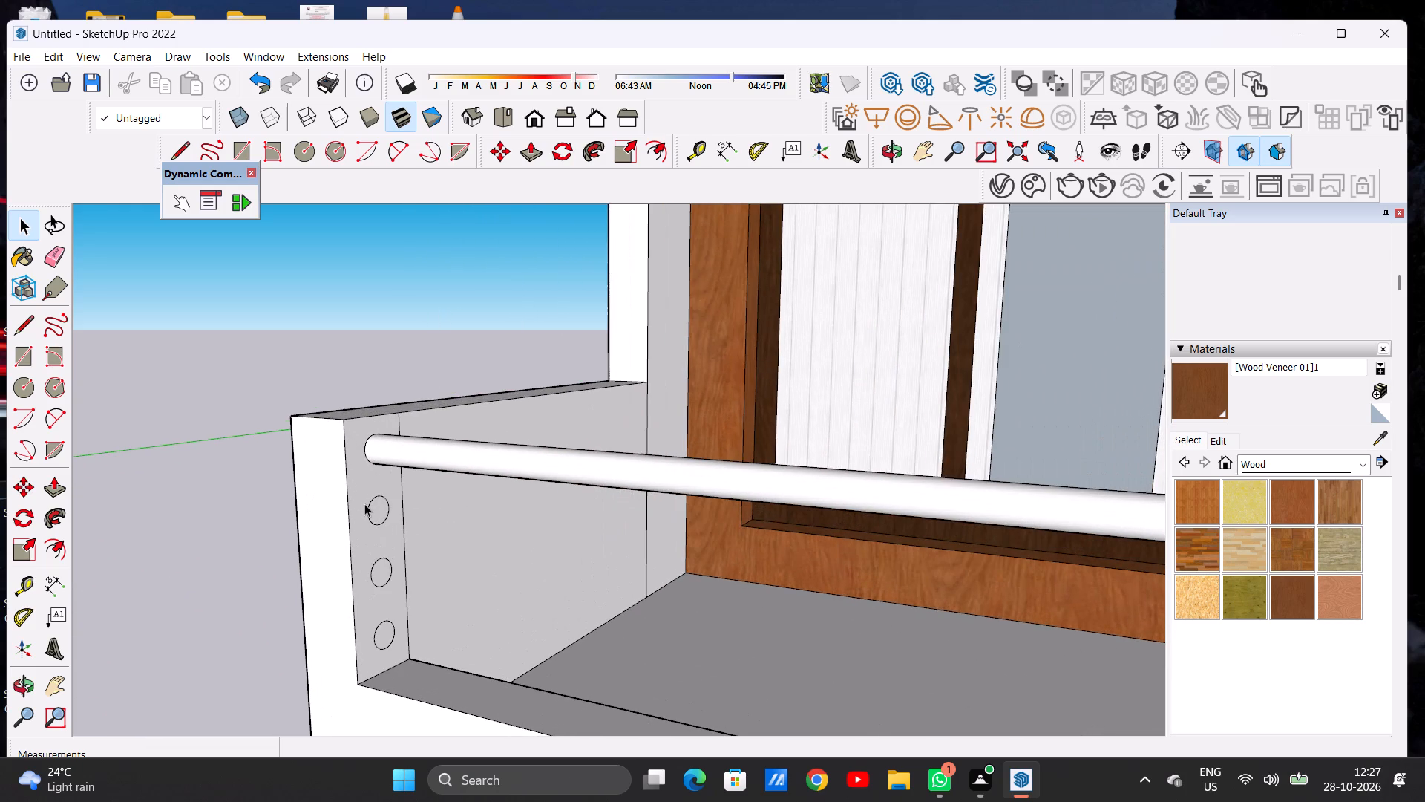
key("p")
scroll(380, 520, "up", 7)
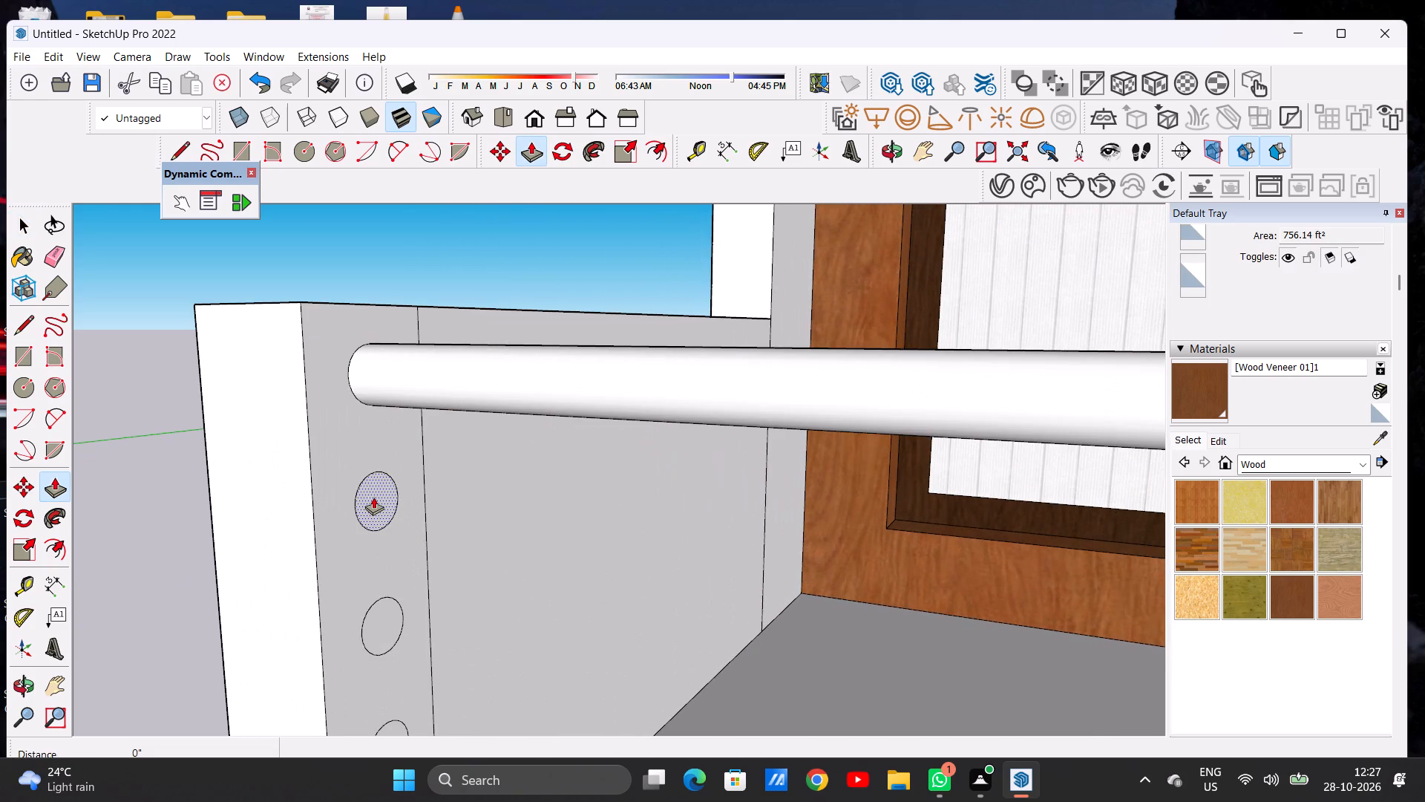
left_click(373, 497)
scroll(665, 535, "down", 17)
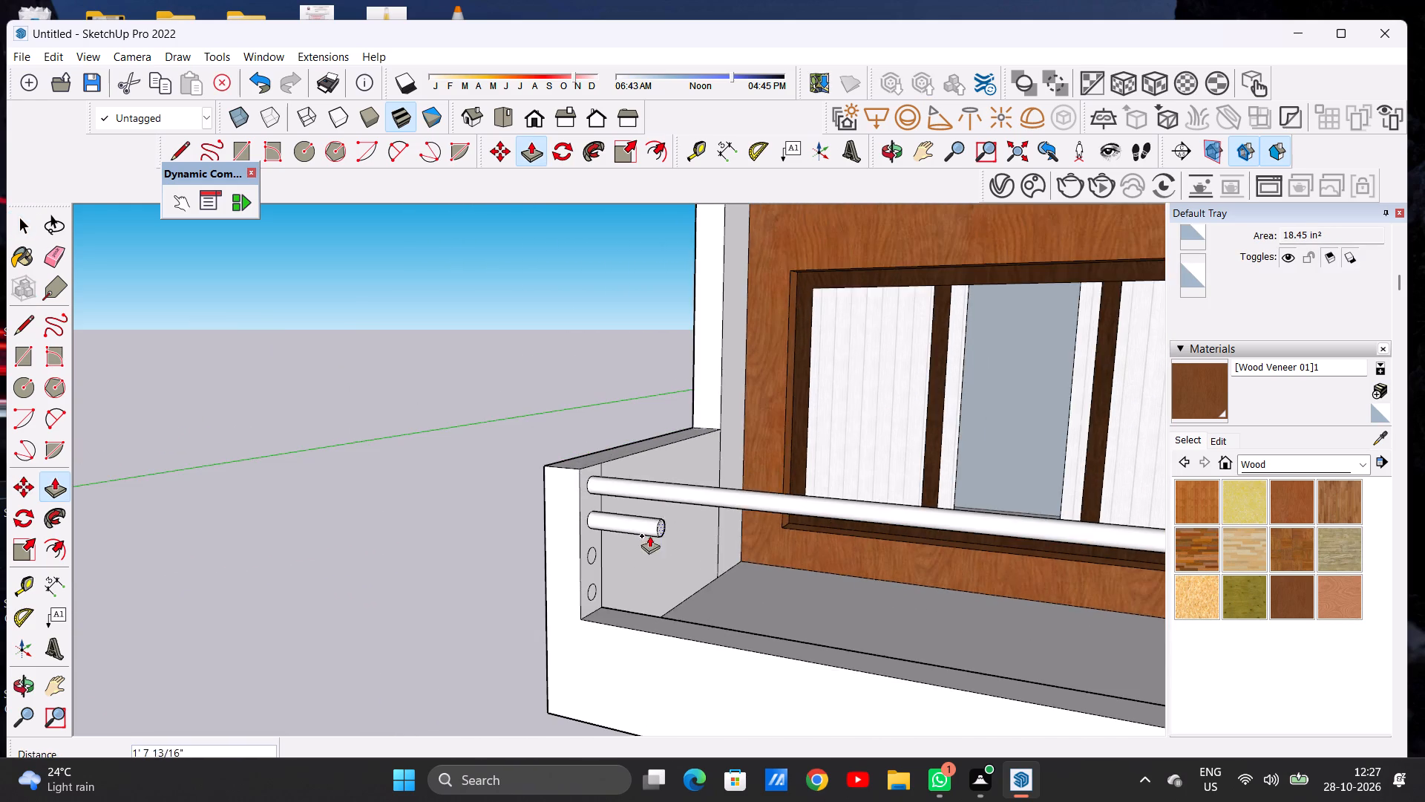
scroll(649, 535, "down", 8)
scroll(767, 549, "down", 2)
scroll(767, 549, "up", 1)
scroll(767, 549, "down", 3)
middle_click_drag(796, 559, 937, 550)
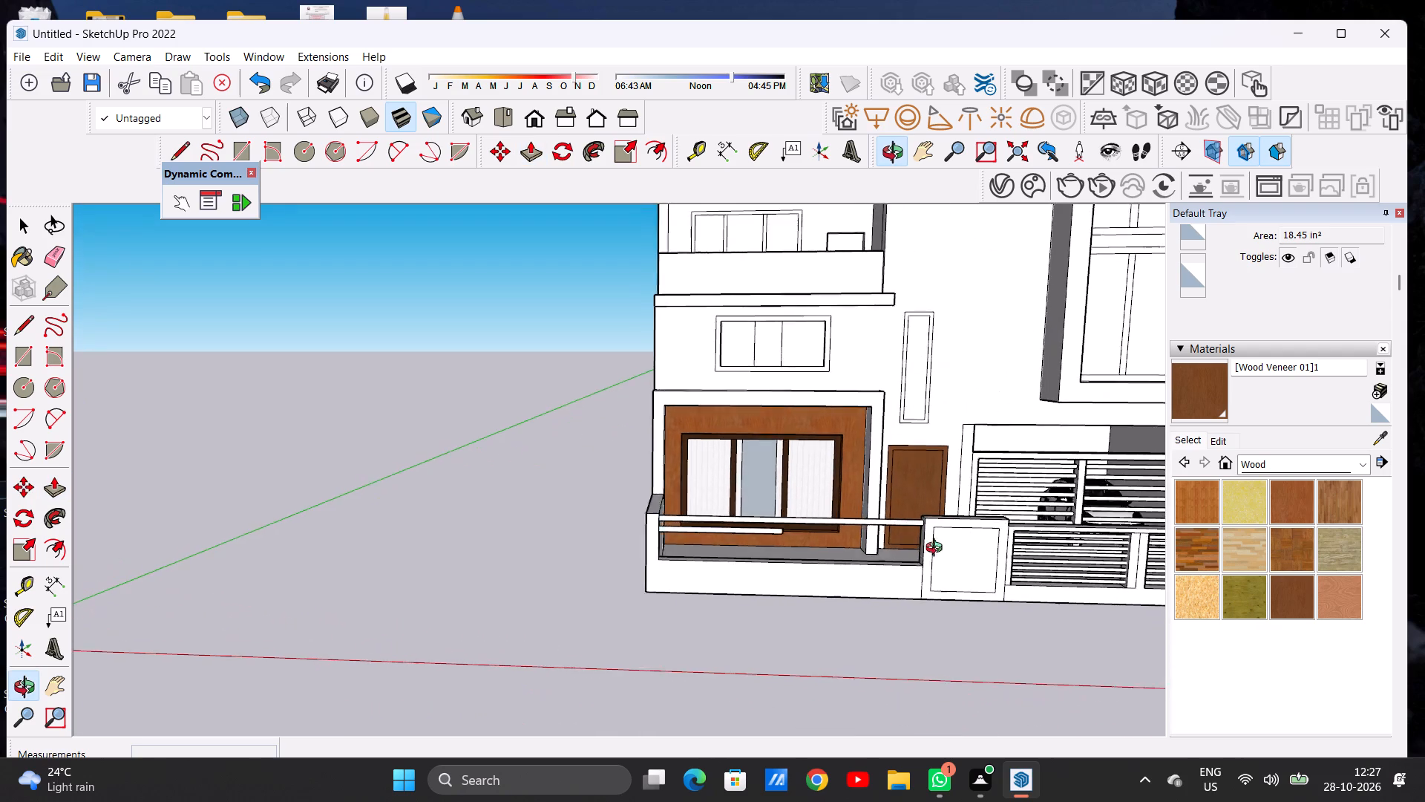
middle_click_drag(937, 550, 937, 549)
scroll(920, 538, "up", 6)
scroll(920, 538, "down", 1)
scroll(920, 538, "up", 5)
scroll(914, 527, "down", 1)
scroll(914, 527, "up", 18)
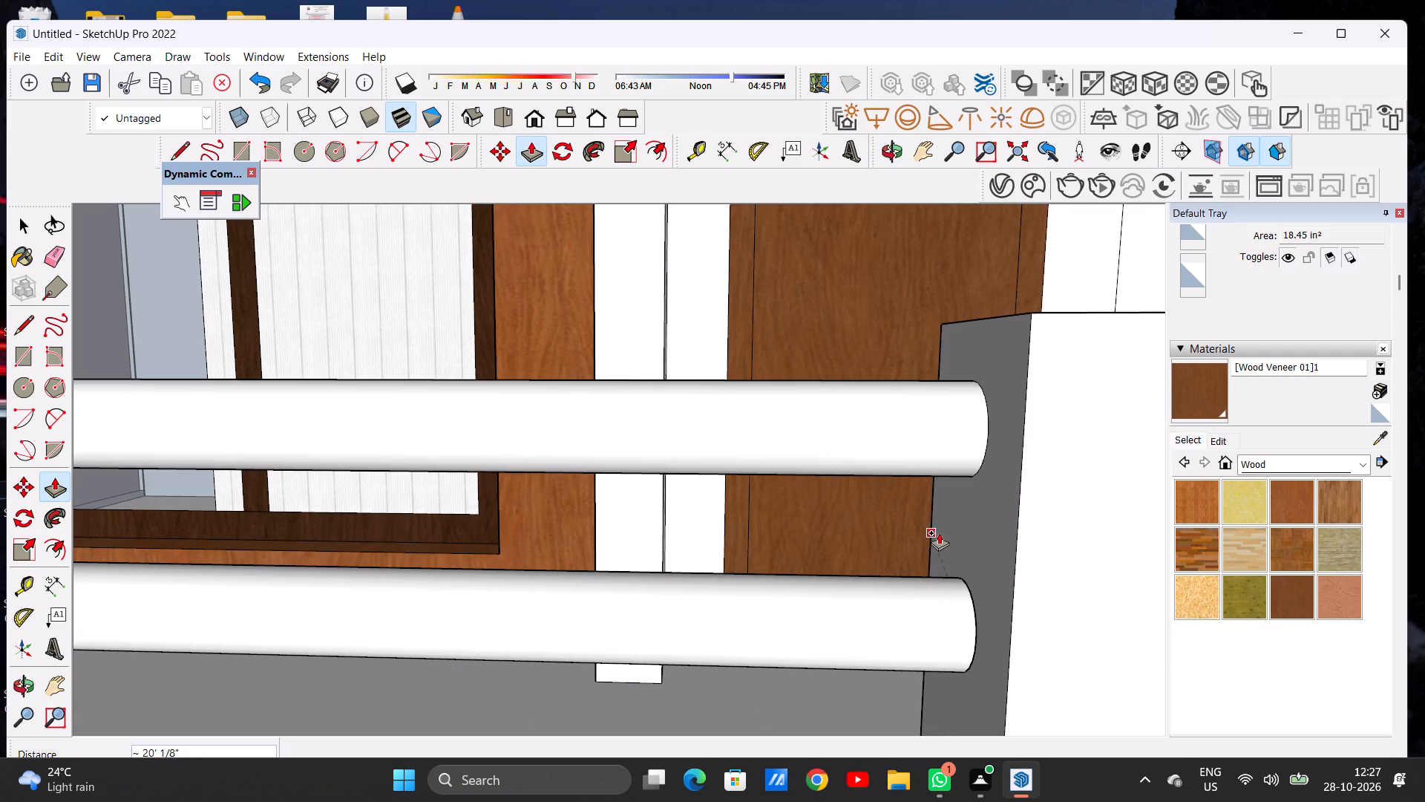
left_click(970, 512)
Extrude the third circle from the top about 20' until it meets the side face of the blank panel.
scroll(947, 498, "down", 16)
scroll(984, 469, "up", 1)
scroll(986, 471, "down", 5)
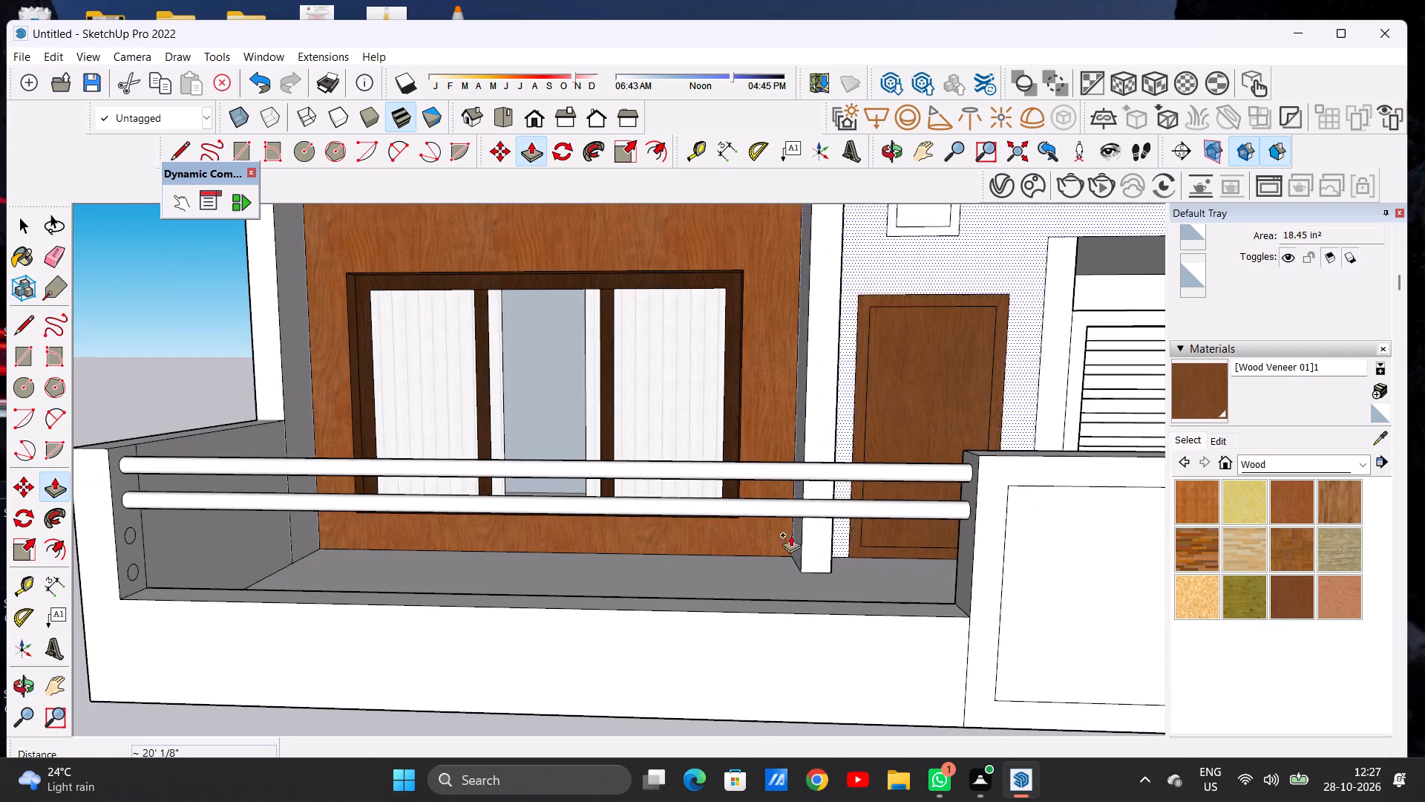
middle_click_drag(660, 544, 643, 540)
scroll(931, 501, "down", 6)
scroll(505, 495, "up", 7)
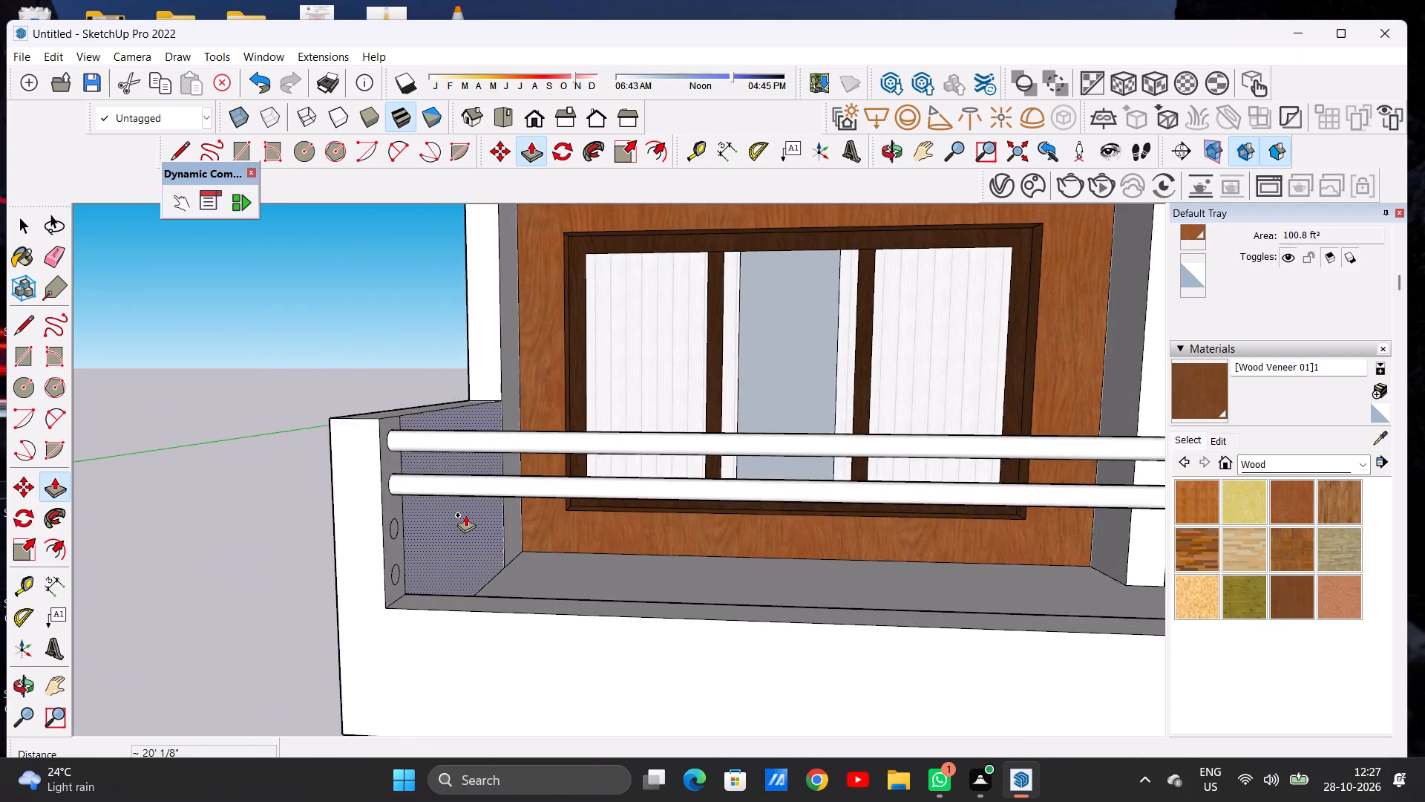
scroll(404, 525, "up", 13)
left_click(354, 537)
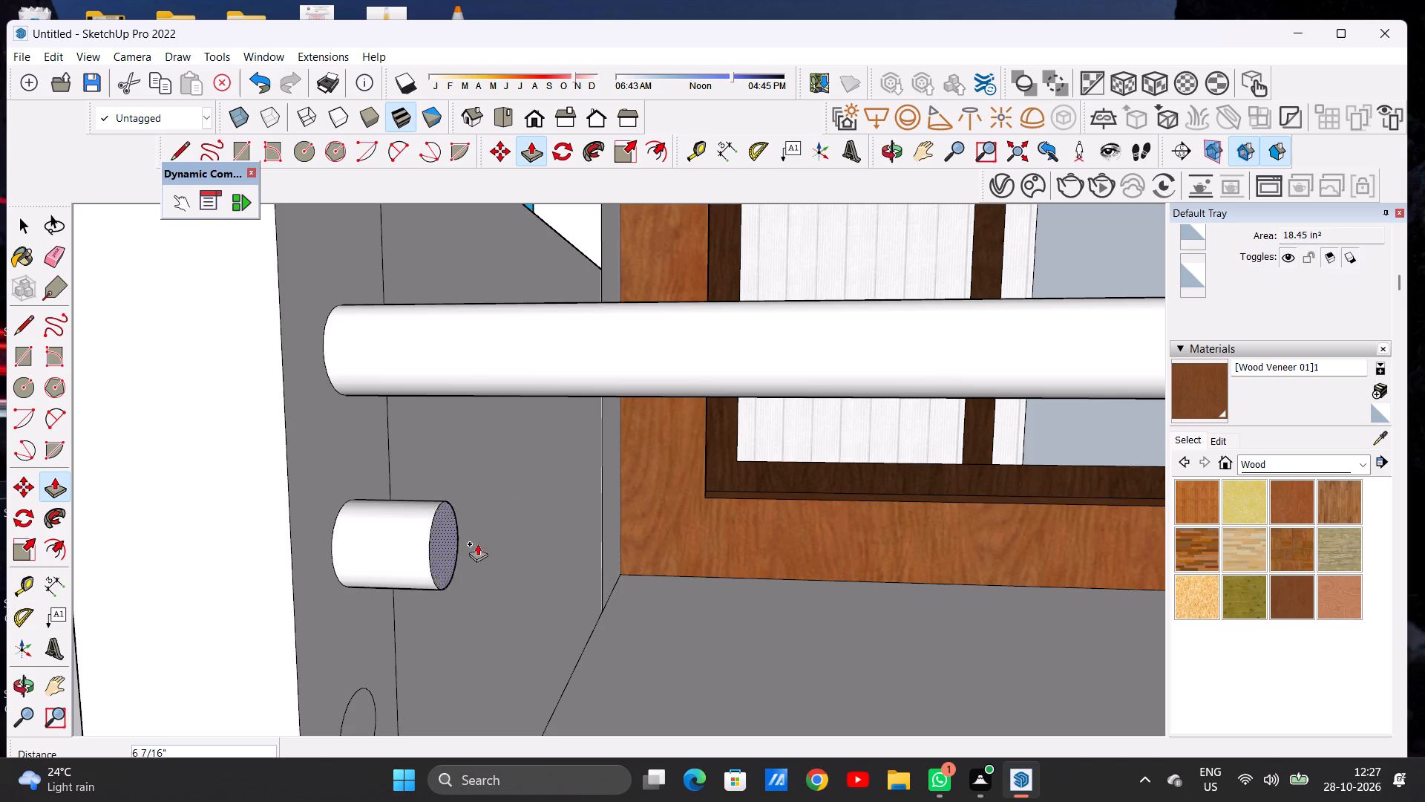
scroll(605, 541, "down", 20)
scroll(605, 541, "down", 3)
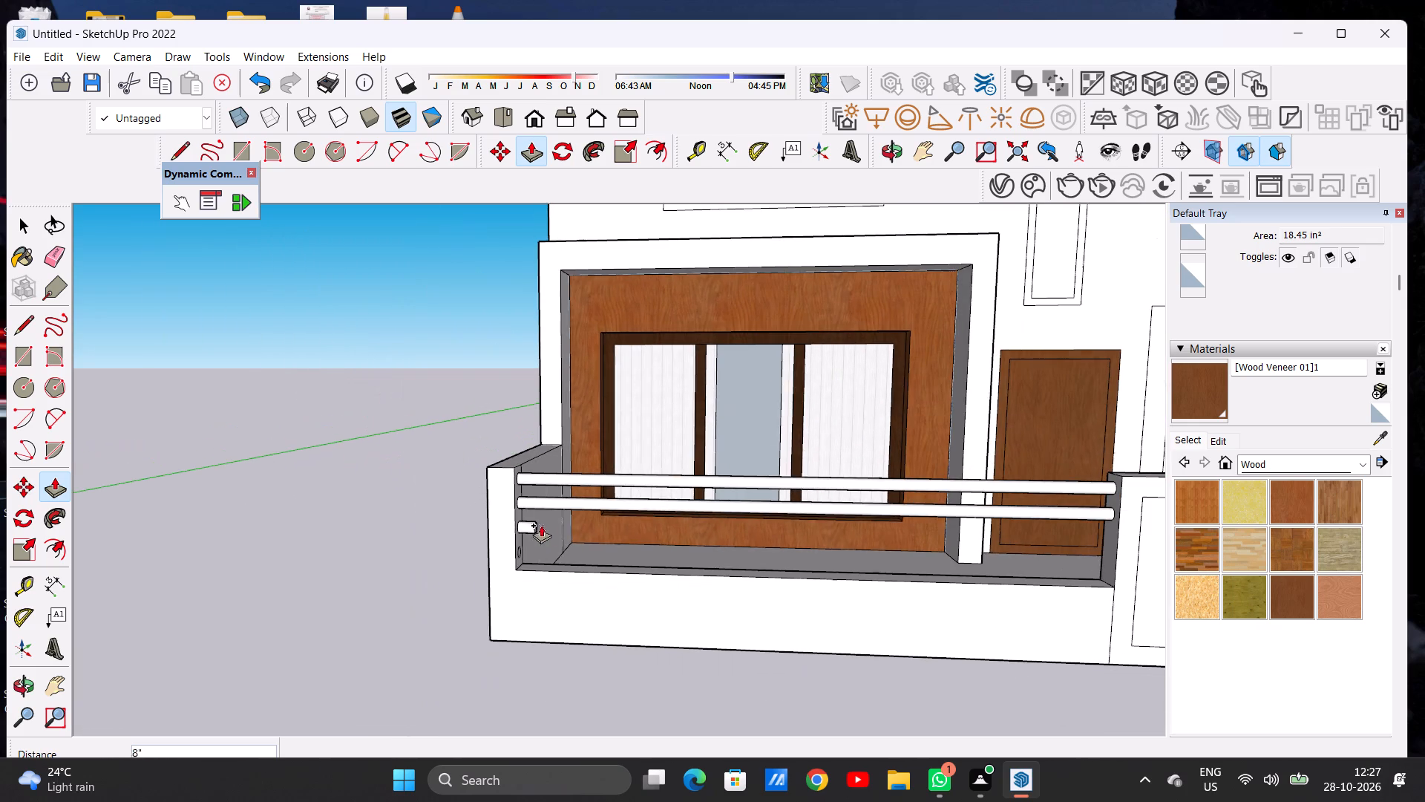
scroll(831, 536, "down", 5)
scroll(829, 537, "up", 1)
scroll(829, 537, "down", 2)
middle_click_drag(951, 529, 1029, 512)
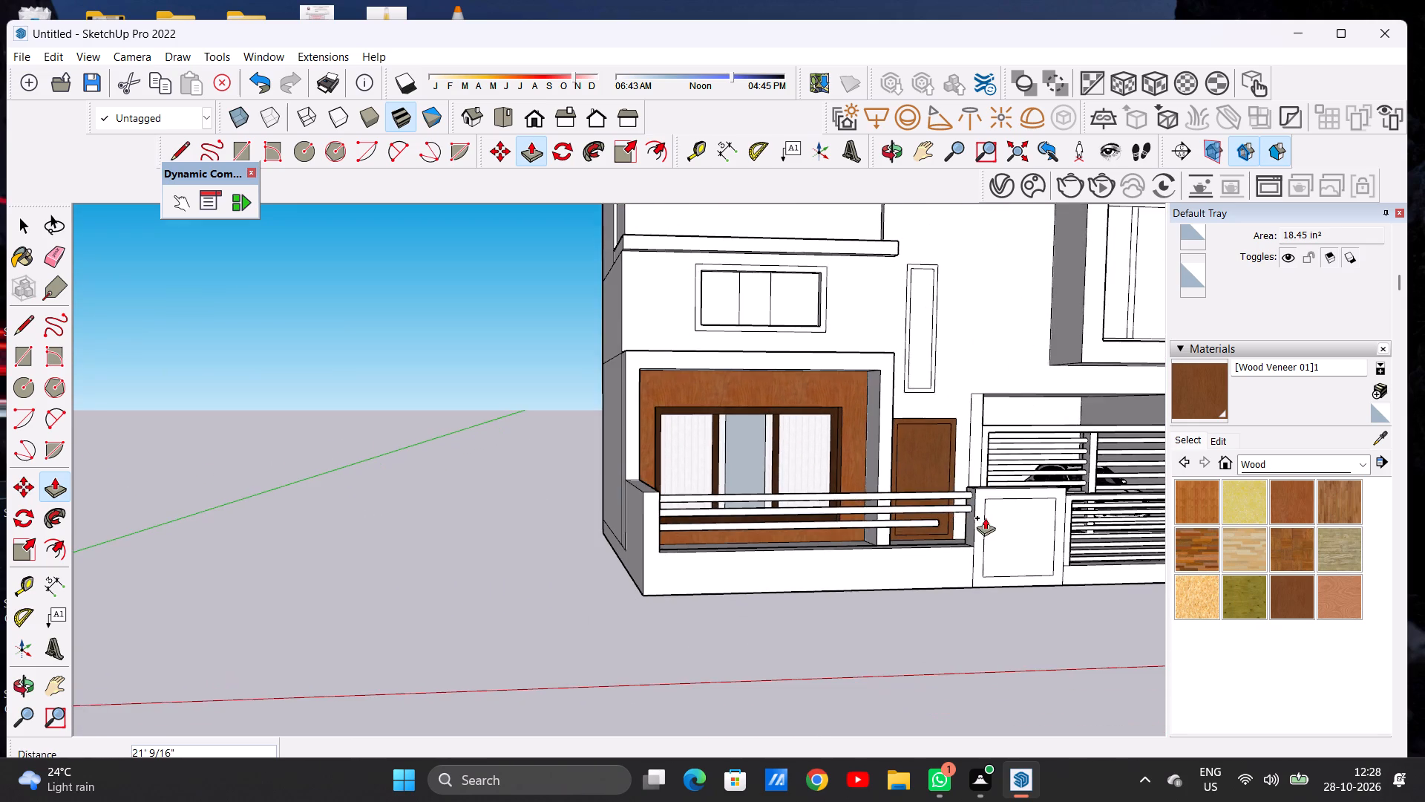
scroll(983, 514, "up", 14)
scroll(962, 518, "down", 1)
scroll(963, 521, "up", 11)
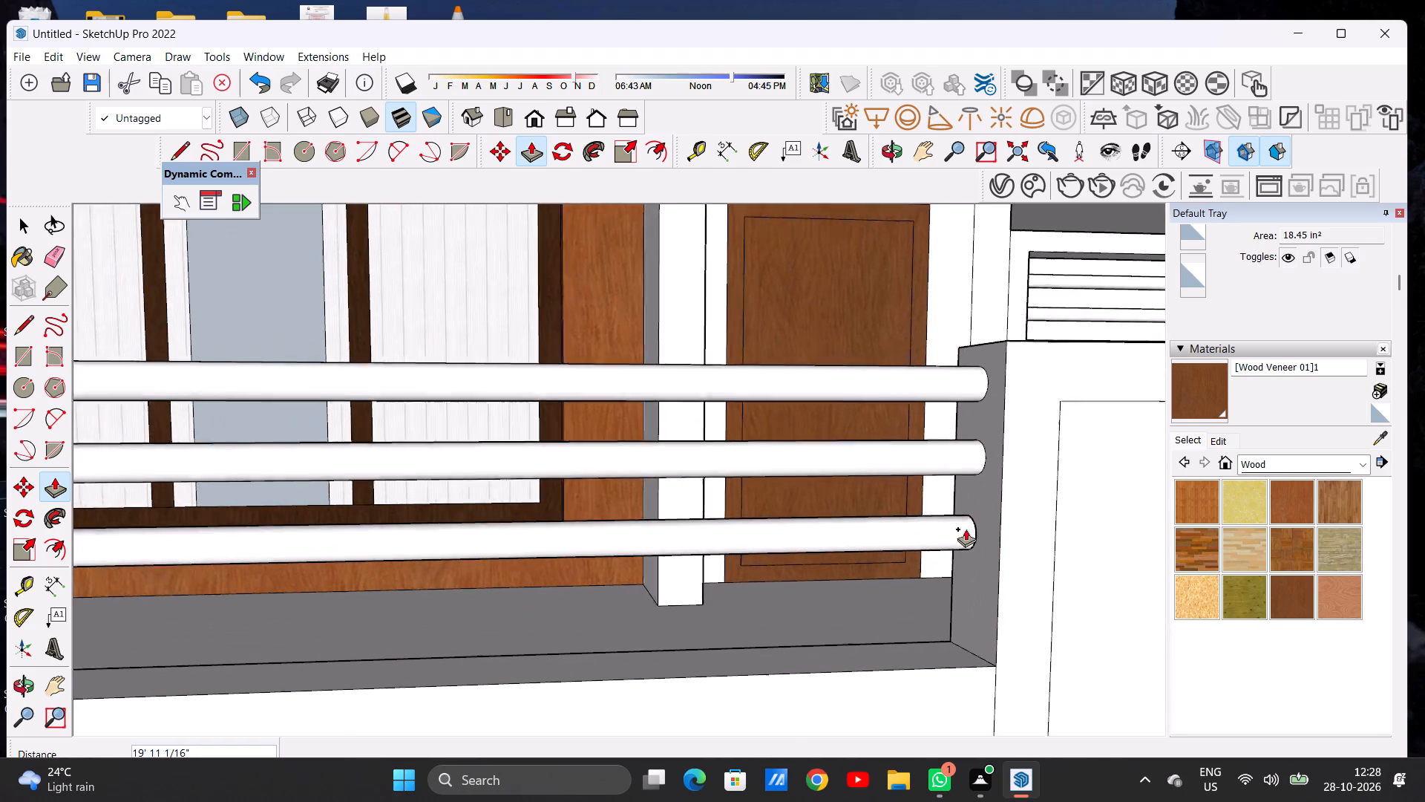
scroll(966, 529, "up", 3)
left_click(989, 479)
Extrude the lowest circle, just above the low front wall, about 20' to the blank panel's side face.
scroll(988, 479, "down", 11)
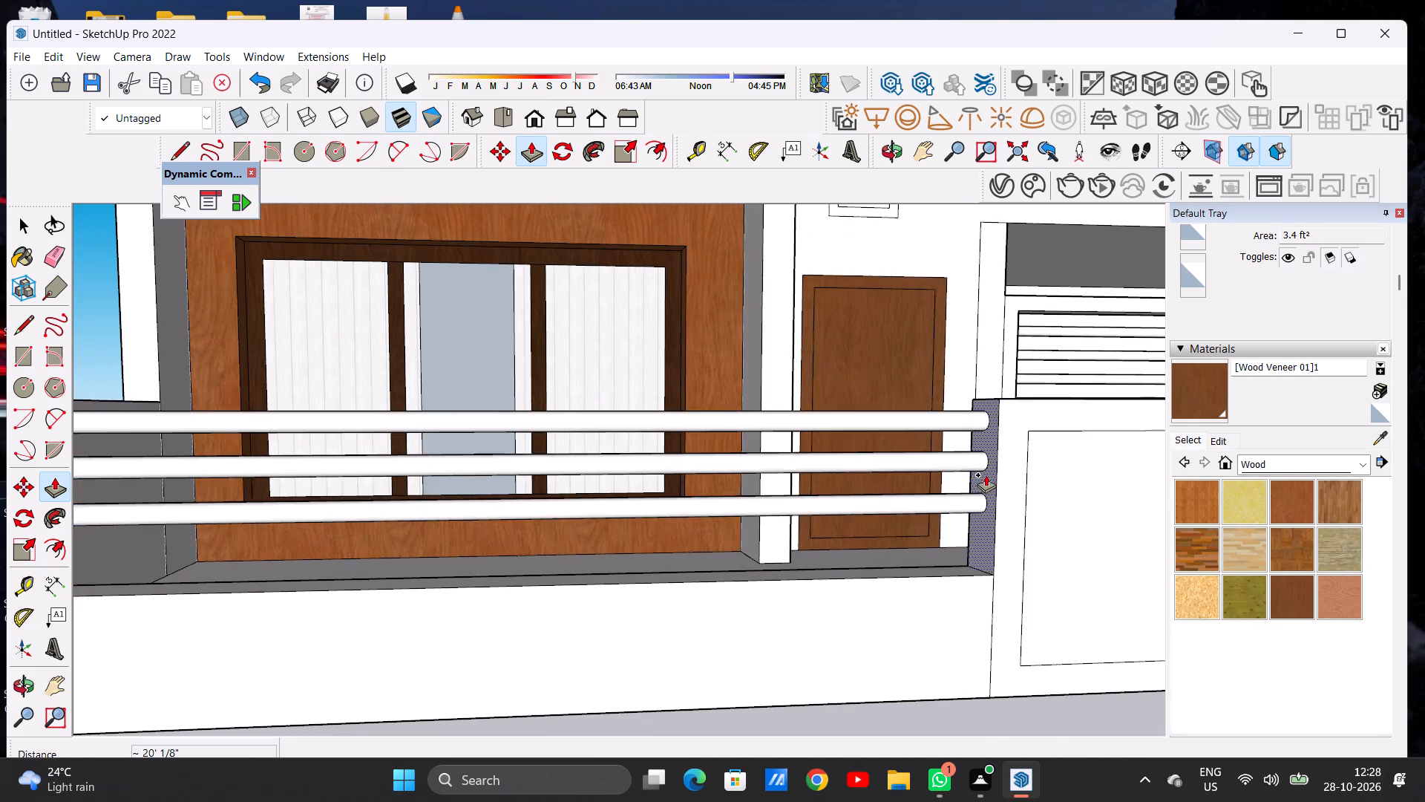
scroll(991, 475, "down", 9)
middle_click_drag(363, 512, 243, 524)
scroll(317, 527, "up", 2)
scroll(317, 527, "down", 1)
scroll(317, 527, "up", 5)
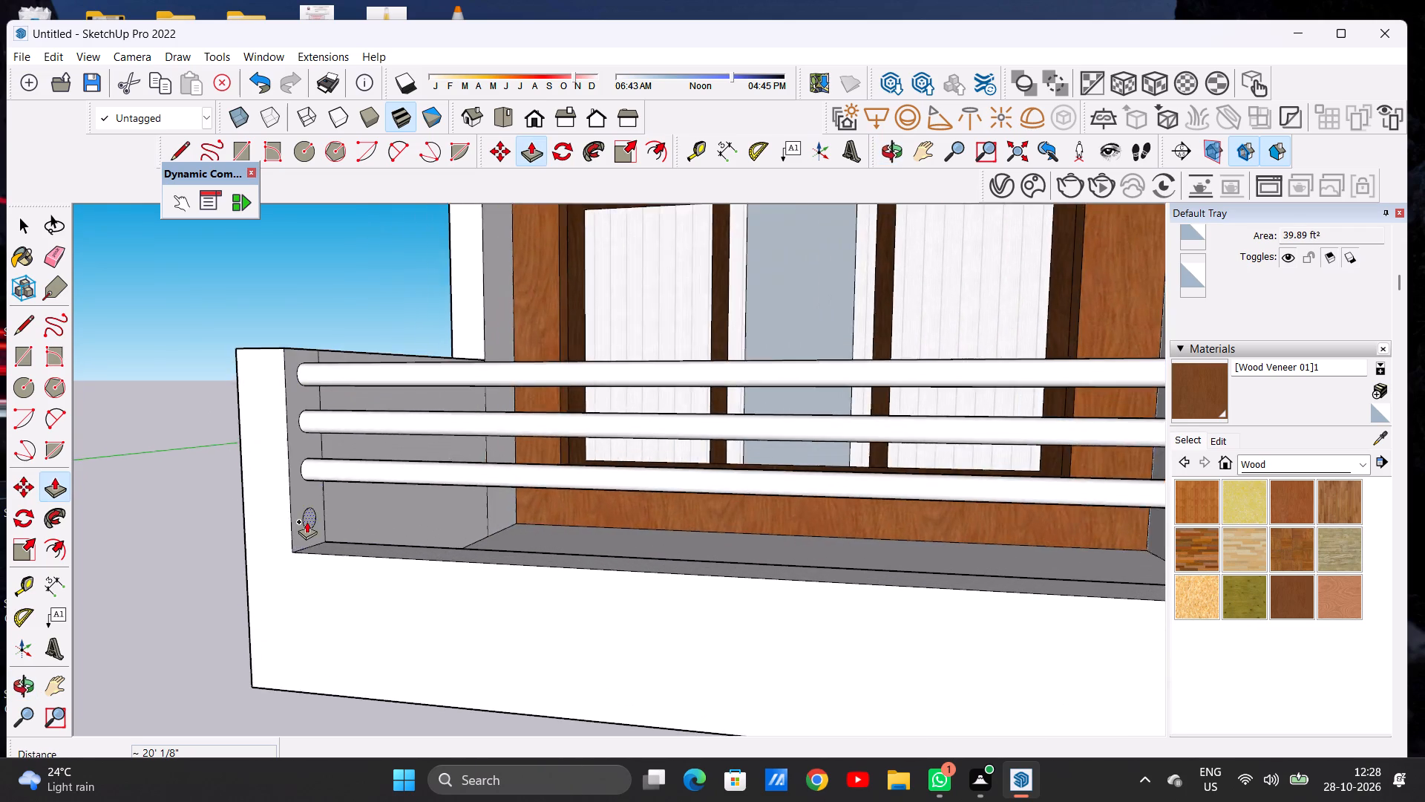
scroll(307, 521, "down", 1)
scroll(307, 521, "up", 11)
left_click(309, 513)
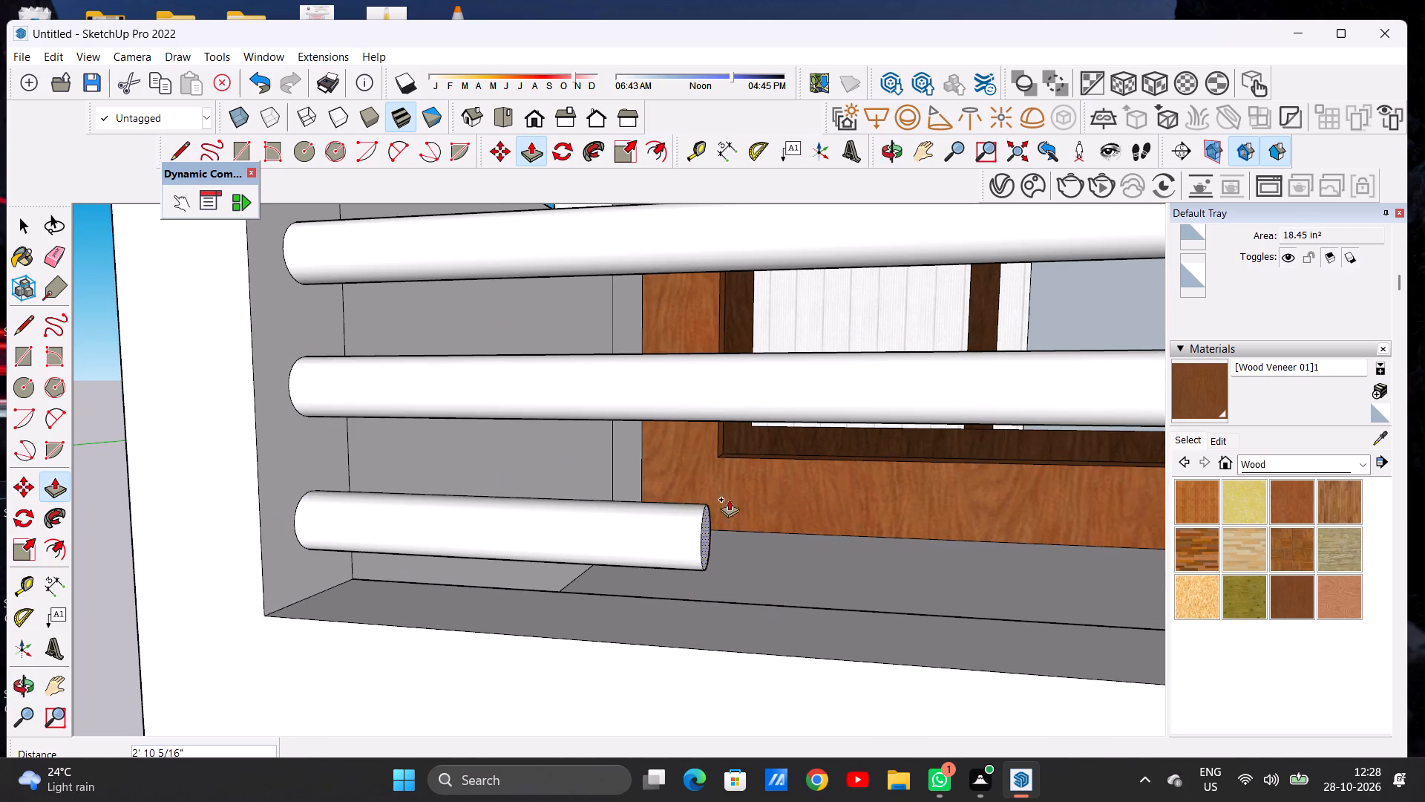
scroll(564, 499, "down", 20)
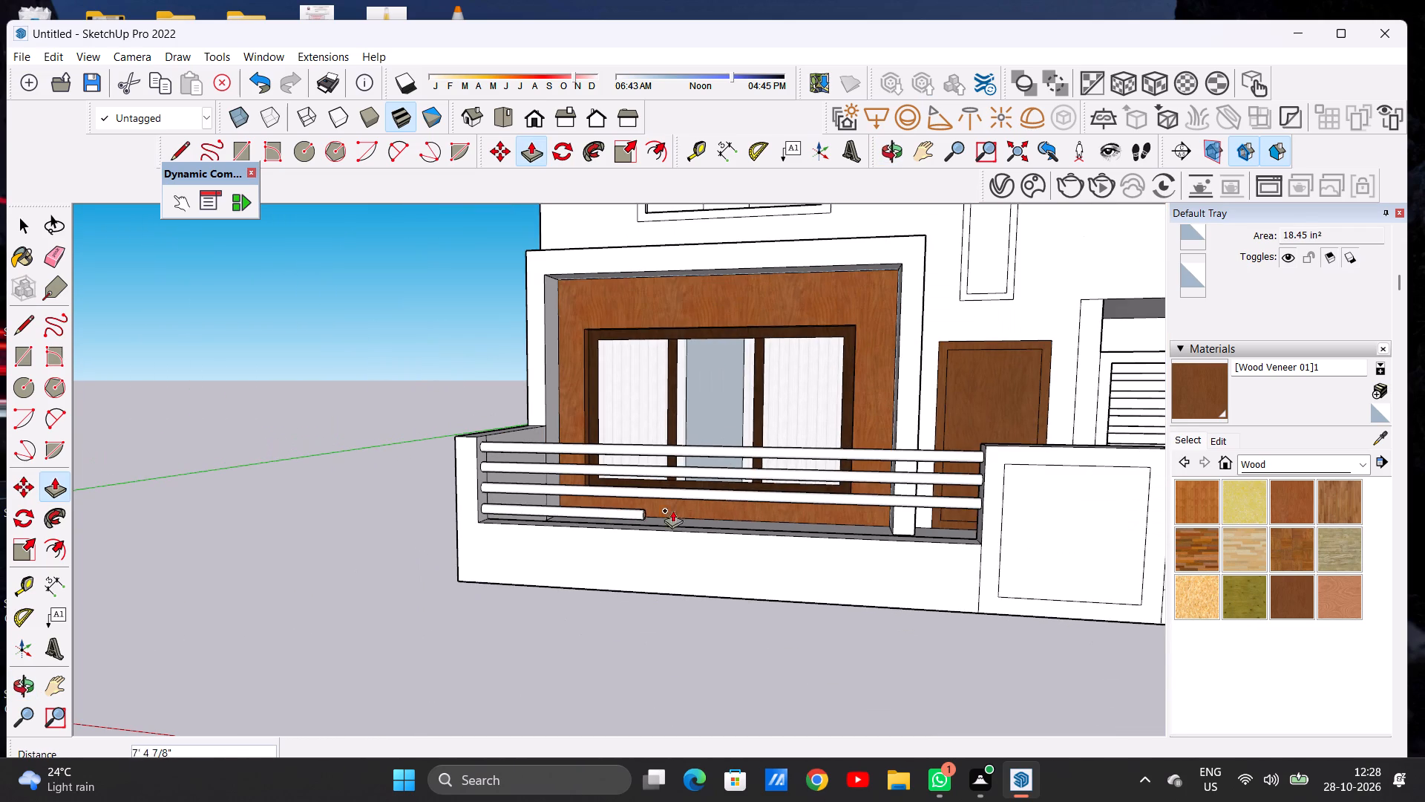
middle_click_drag(782, 506, 940, 477)
scroll(949, 489, "up", 6)
scroll(949, 489, "down", 1)
scroll(949, 489, "up", 1)
scroll(949, 489, "down", 1)
scroll(949, 489, "up", 4)
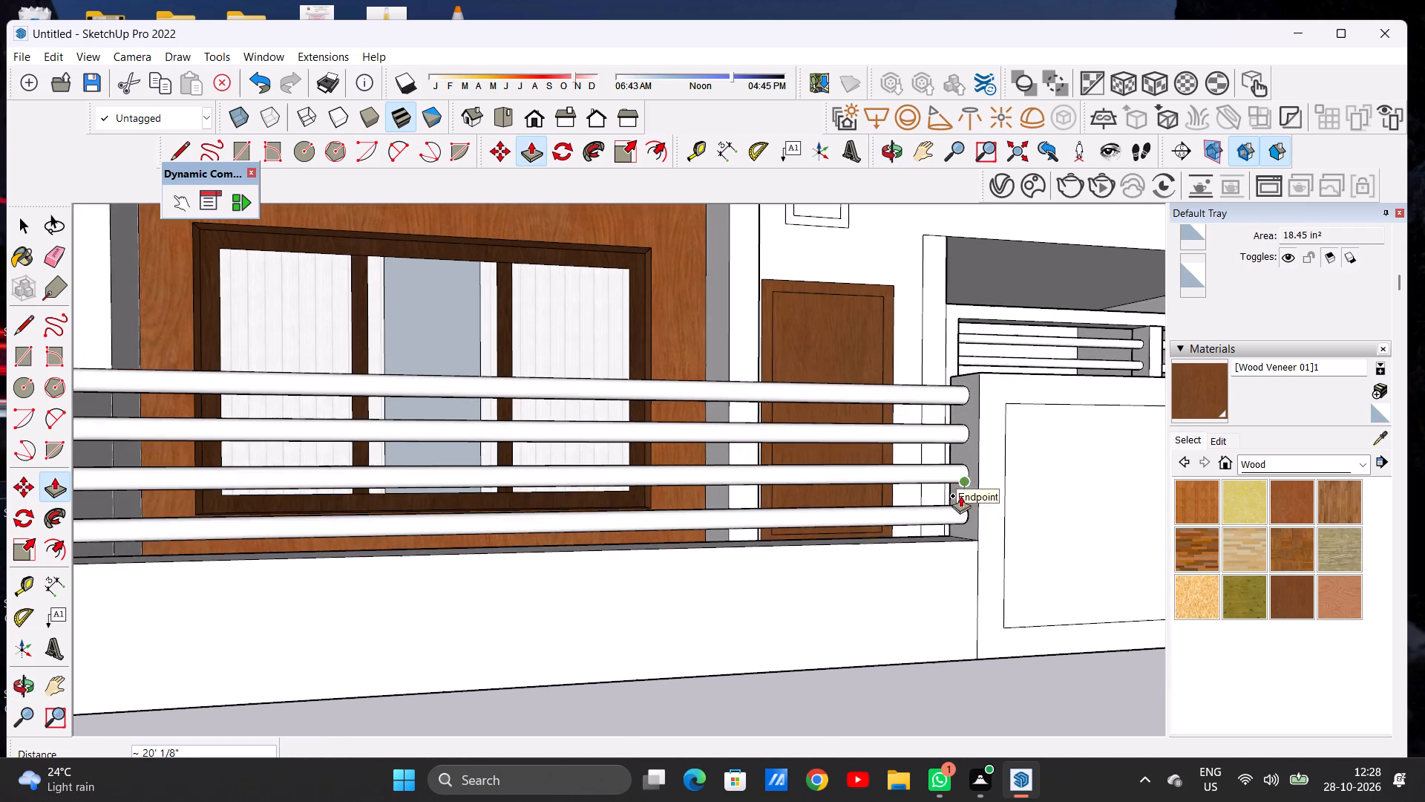
scroll(960, 495, "up", 13)
left_click(975, 478)
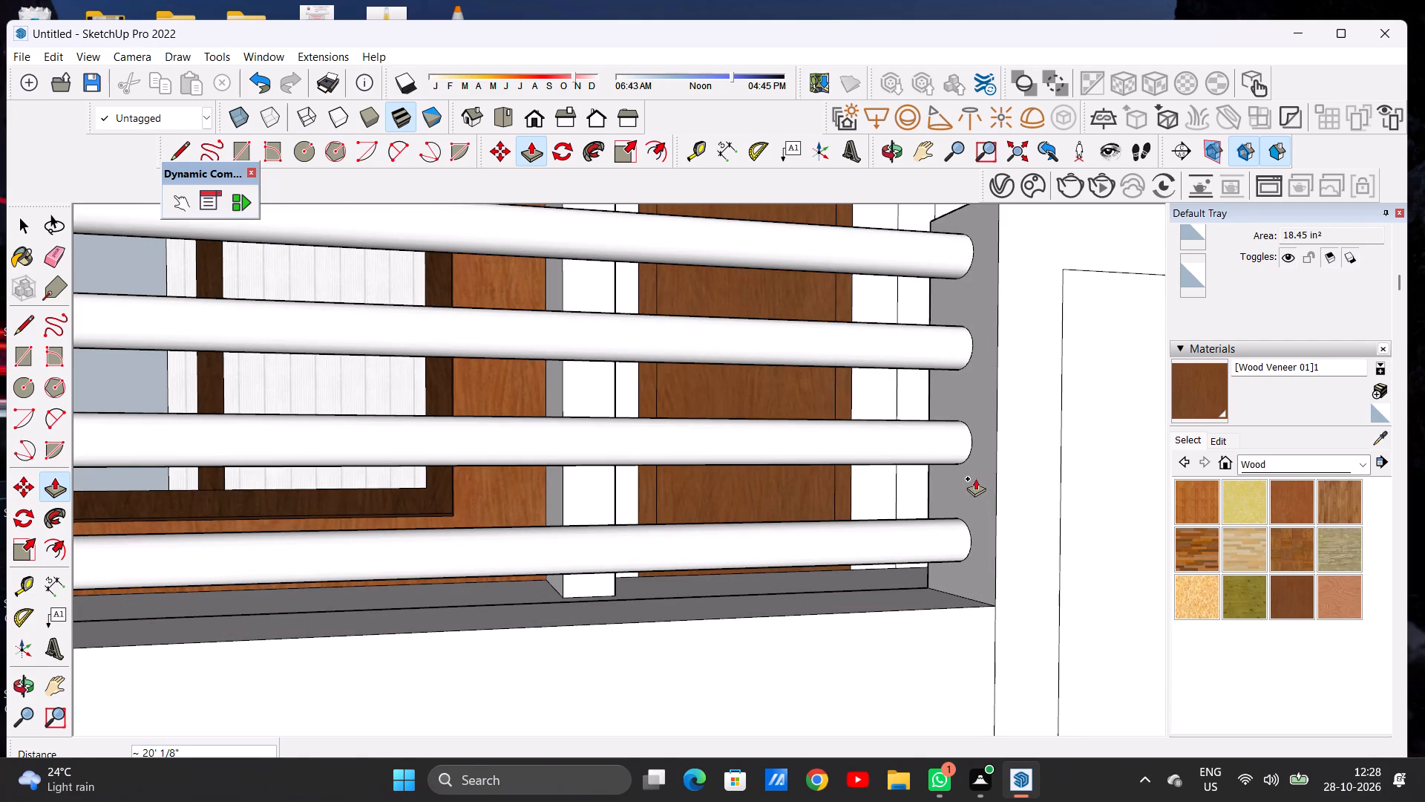
key("space")
Examine the four-rail front railing and the whole boundary wall from the front and from an angle, near and far.
scroll(737, 480, "down", 7)
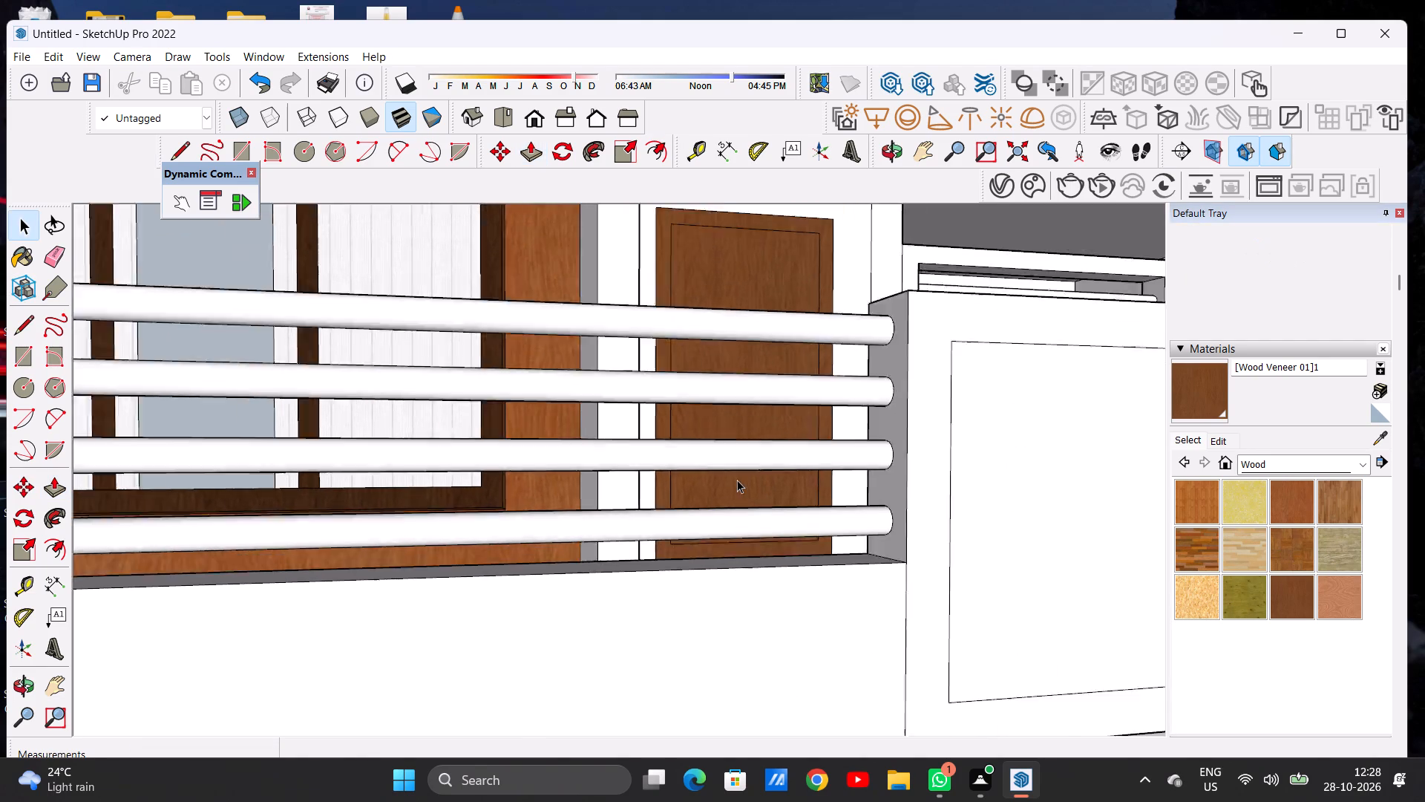
scroll(761, 485, "down", 14)
middle_click_drag(746, 498, 691, 494)
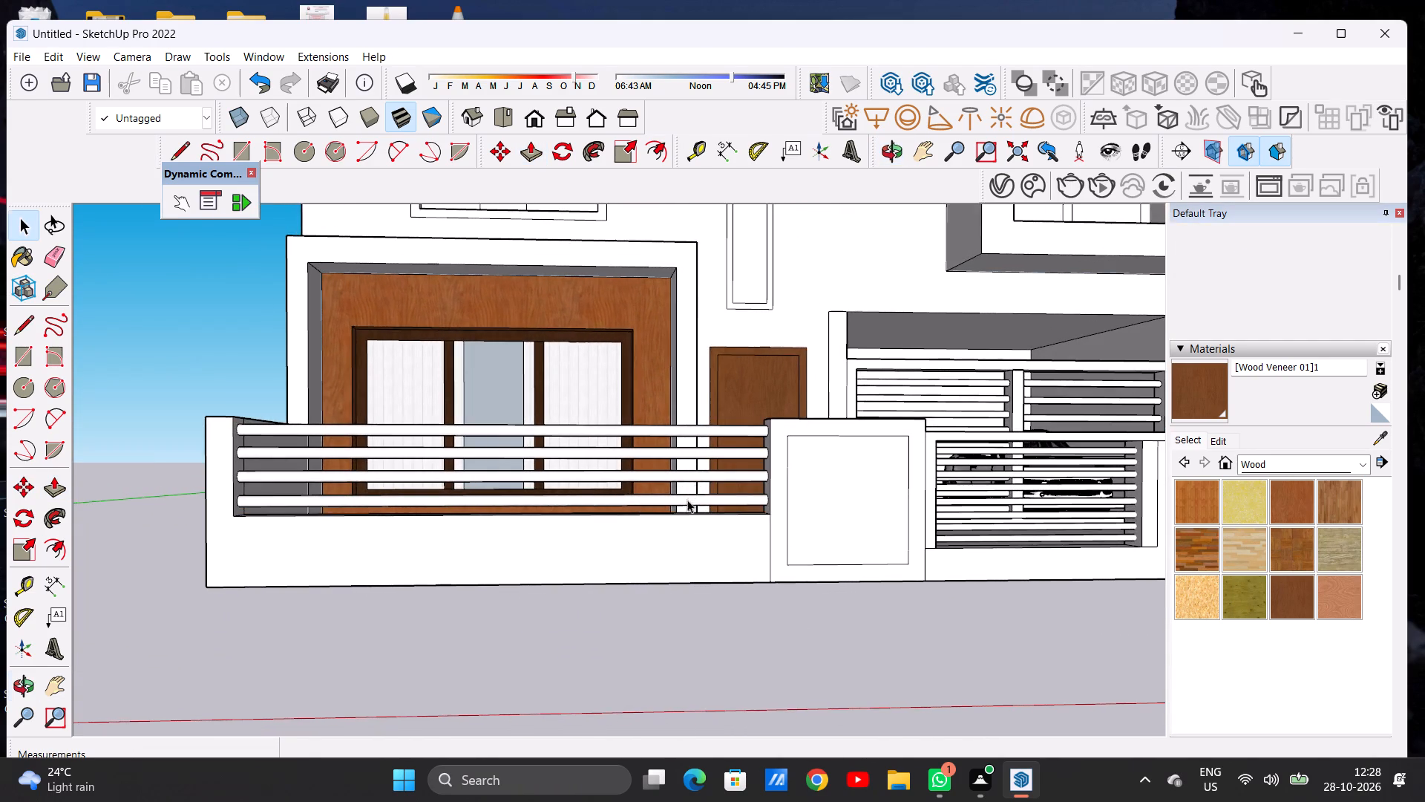
scroll(646, 529, "down", 18)
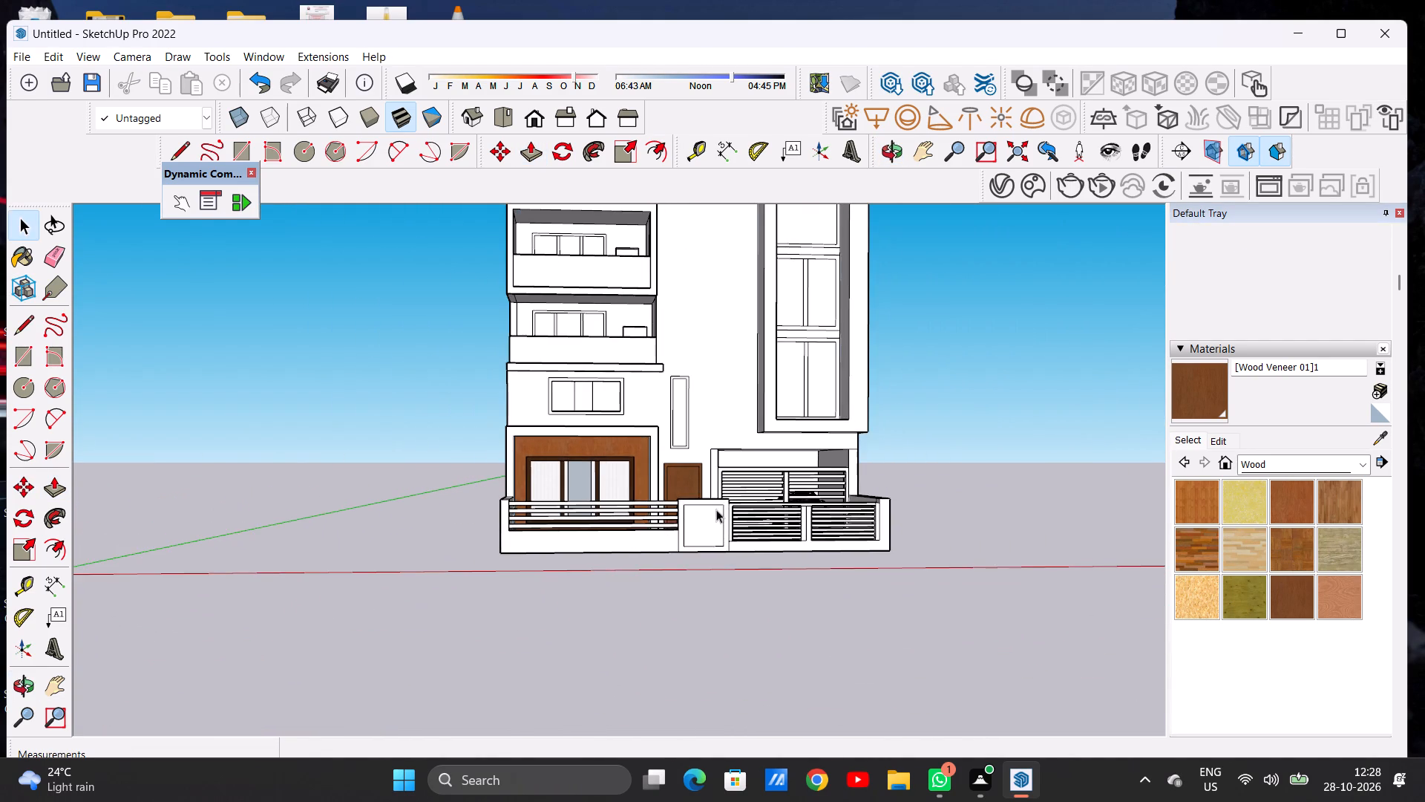
scroll(692, 501, "up", 12)
middle_click_drag(740, 529, 576, 547)
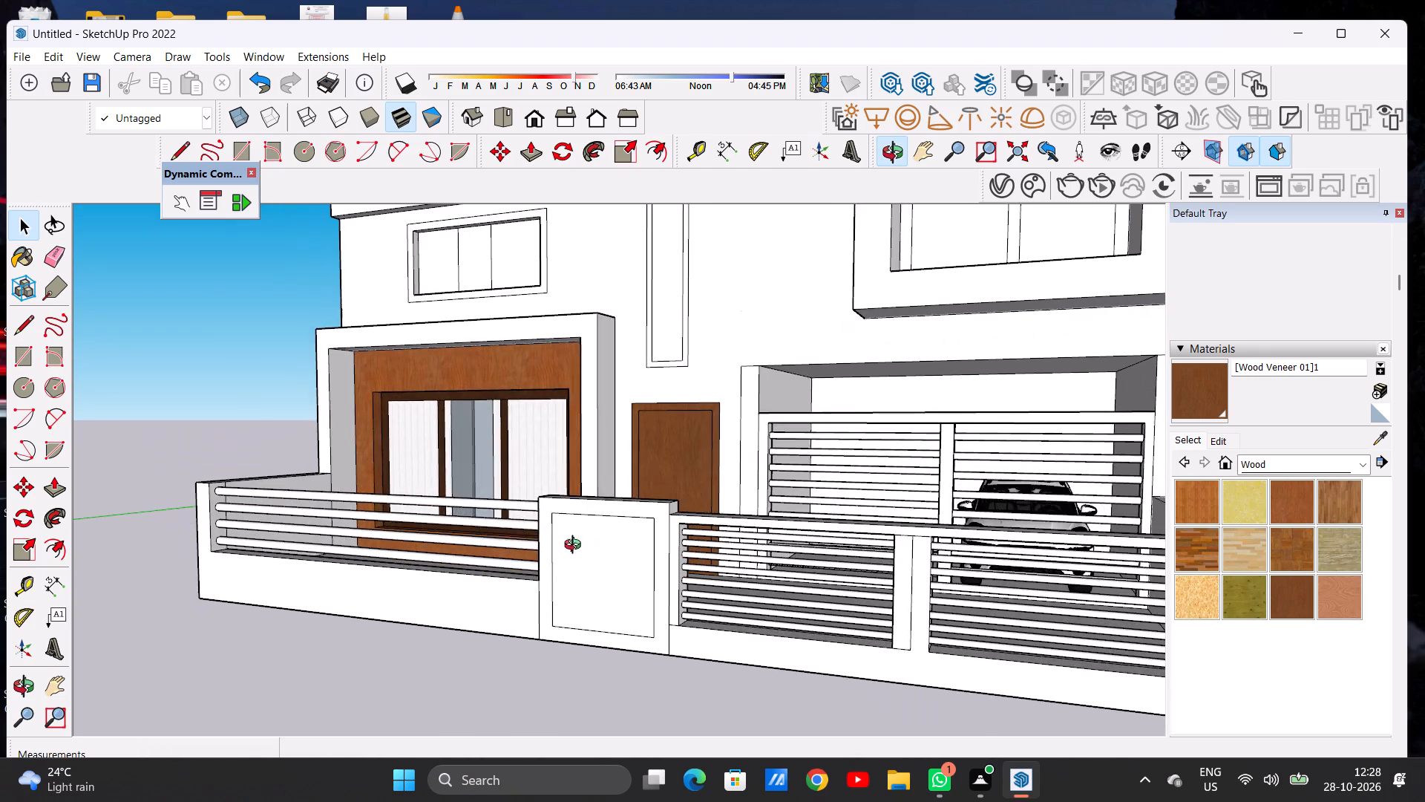
middle_click_drag(576, 547, 722, 544)
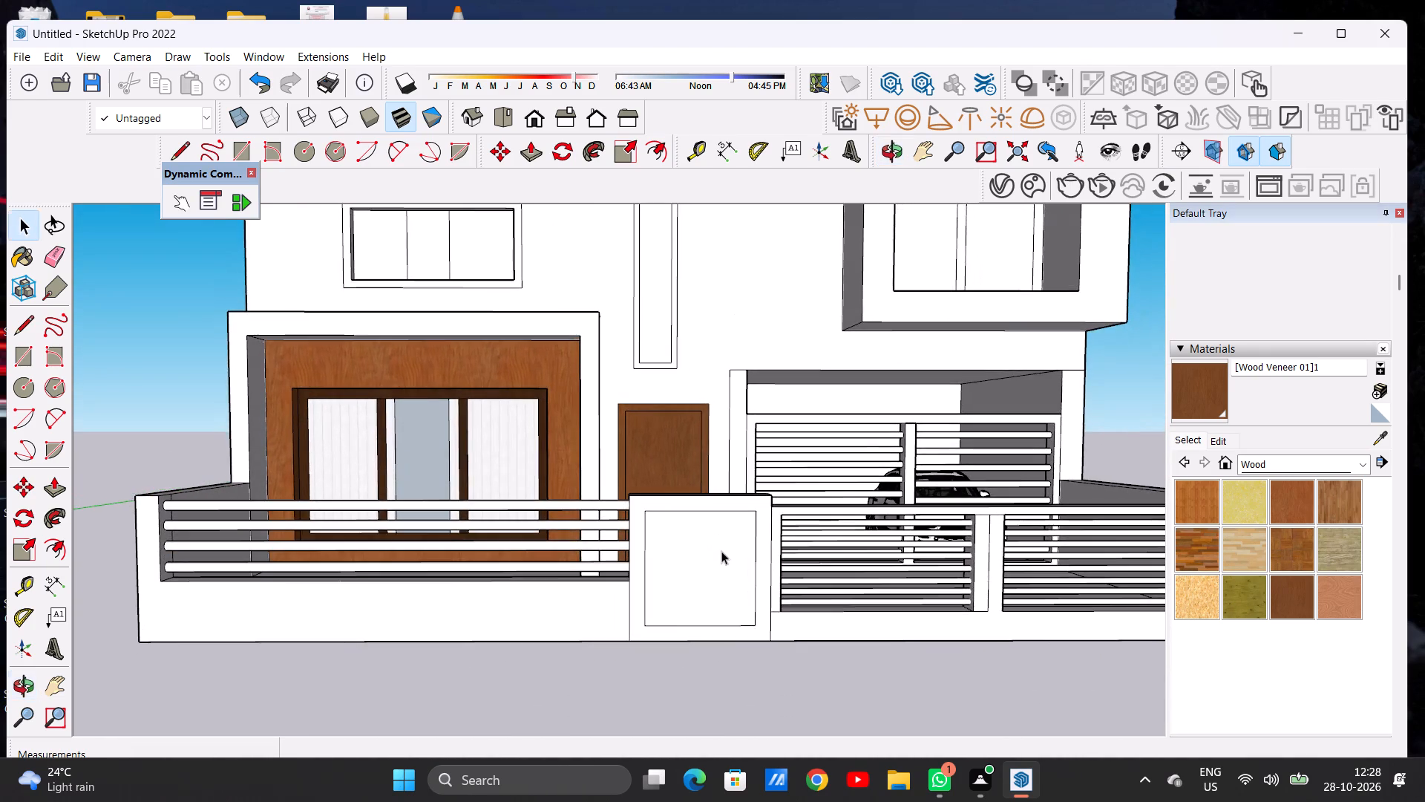
scroll(719, 577, "down", 6)
scroll(656, 571, "down", 4)
middle_click_drag(685, 569, 491, 607)
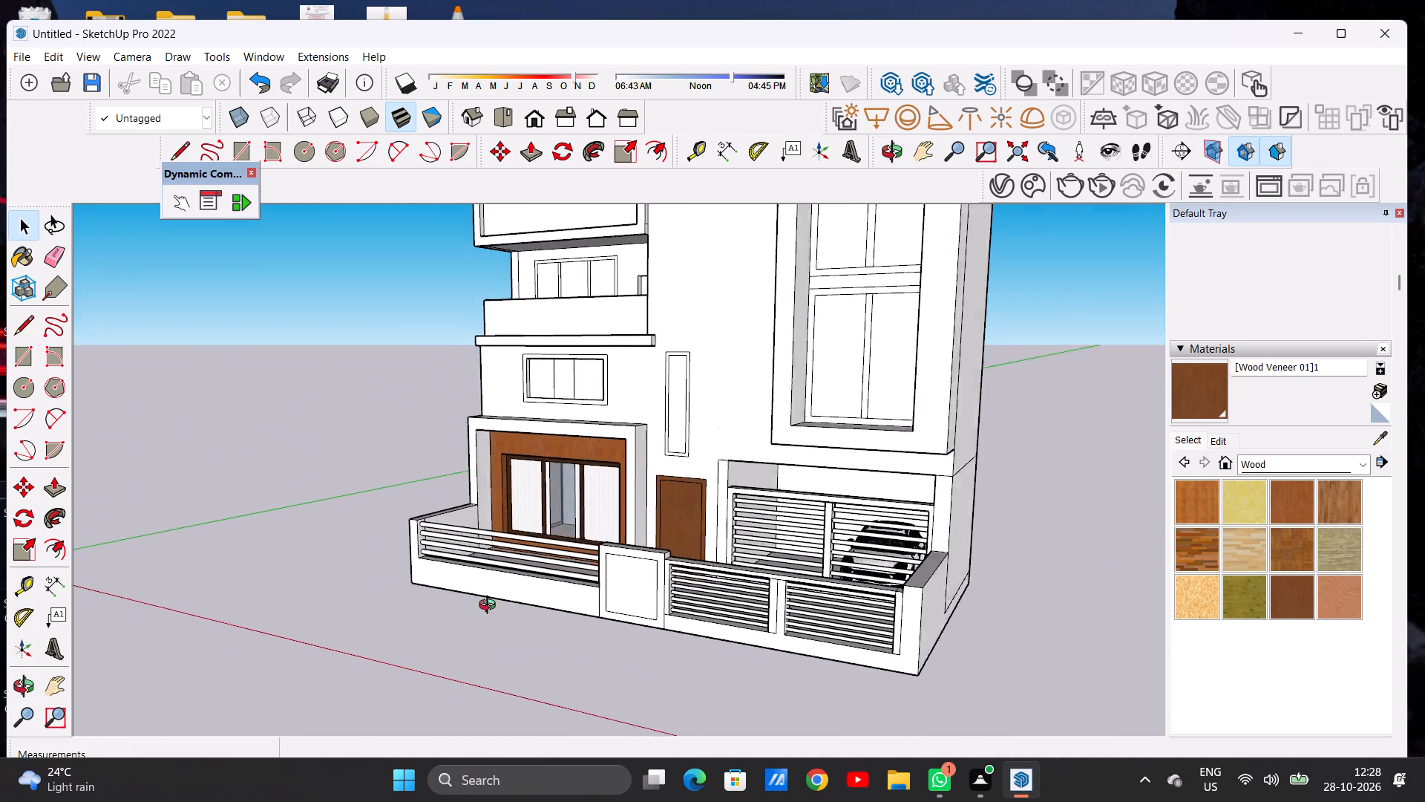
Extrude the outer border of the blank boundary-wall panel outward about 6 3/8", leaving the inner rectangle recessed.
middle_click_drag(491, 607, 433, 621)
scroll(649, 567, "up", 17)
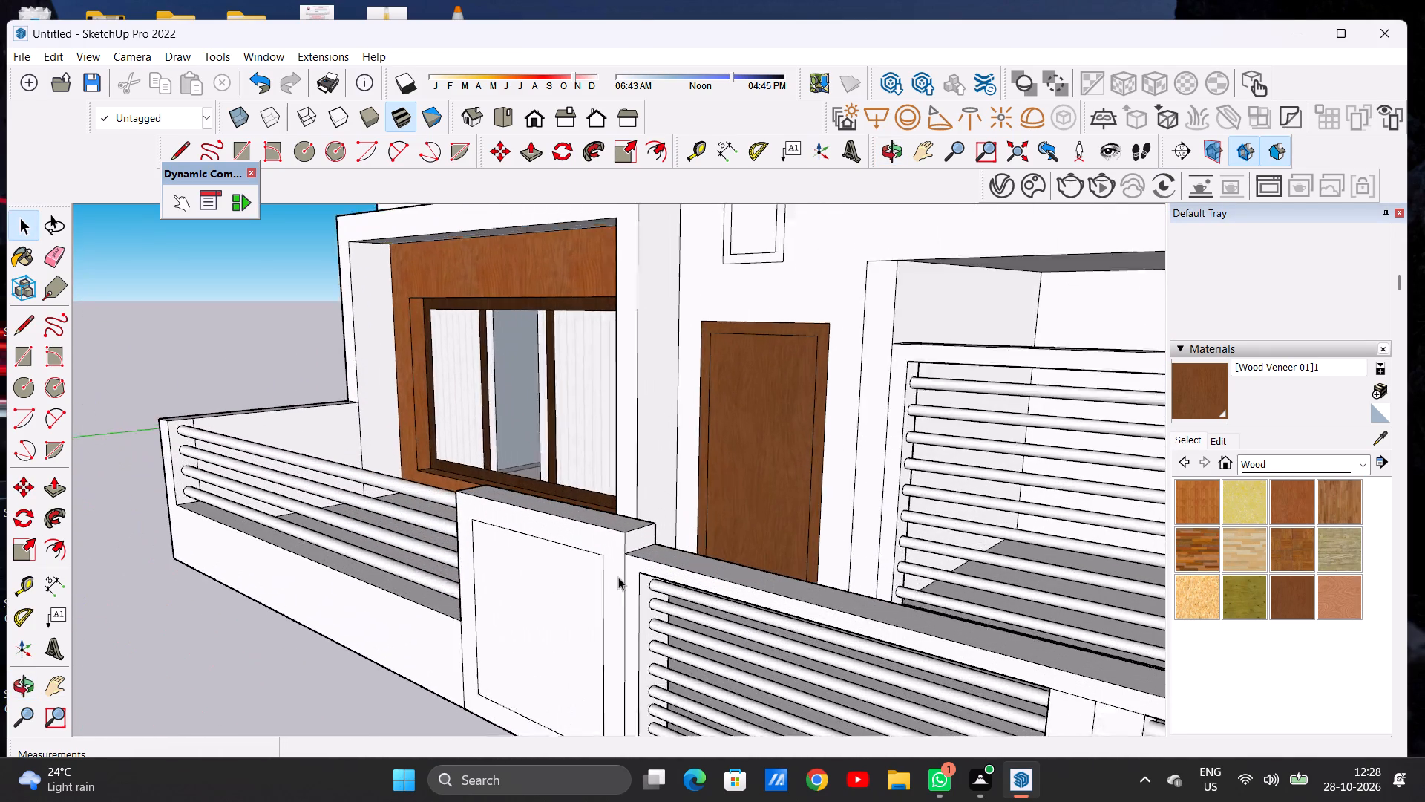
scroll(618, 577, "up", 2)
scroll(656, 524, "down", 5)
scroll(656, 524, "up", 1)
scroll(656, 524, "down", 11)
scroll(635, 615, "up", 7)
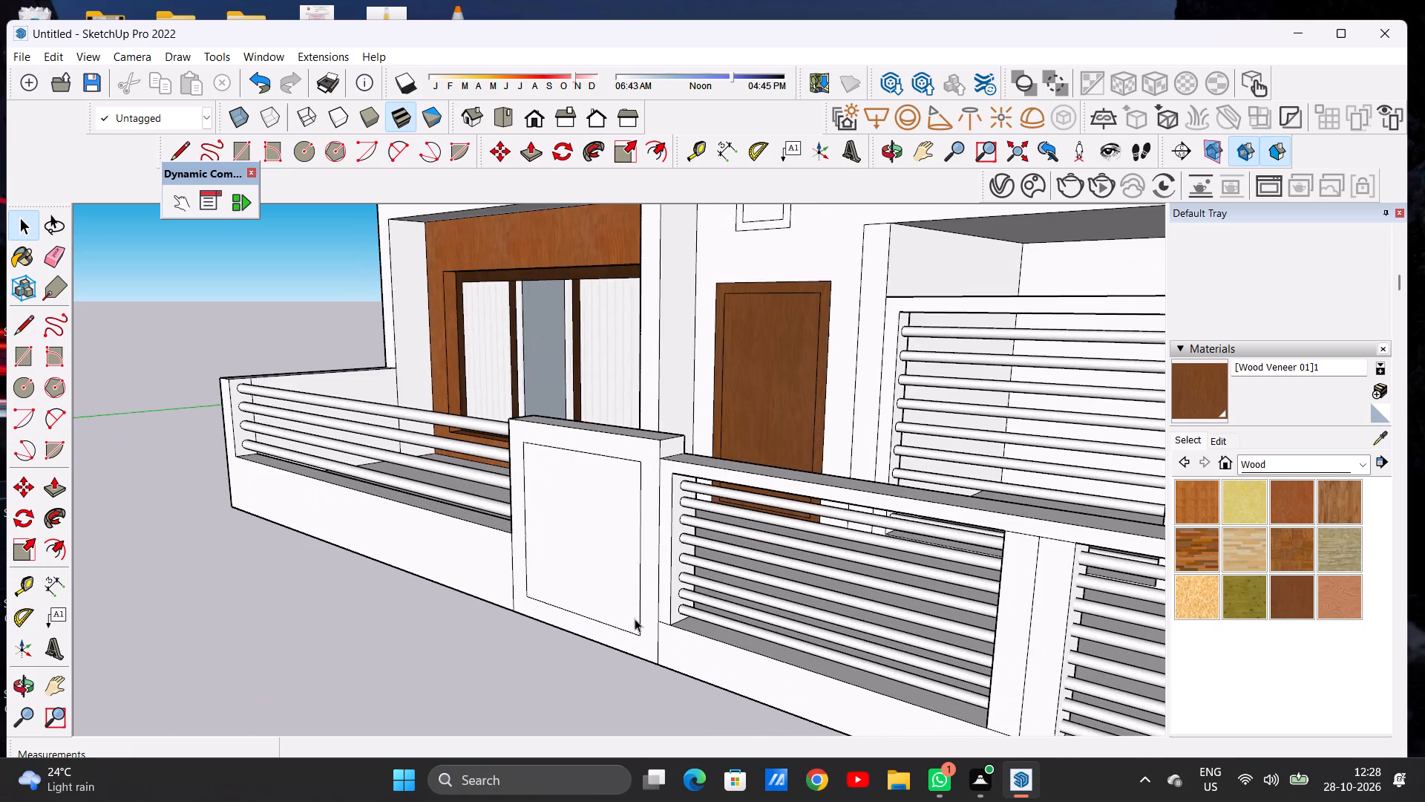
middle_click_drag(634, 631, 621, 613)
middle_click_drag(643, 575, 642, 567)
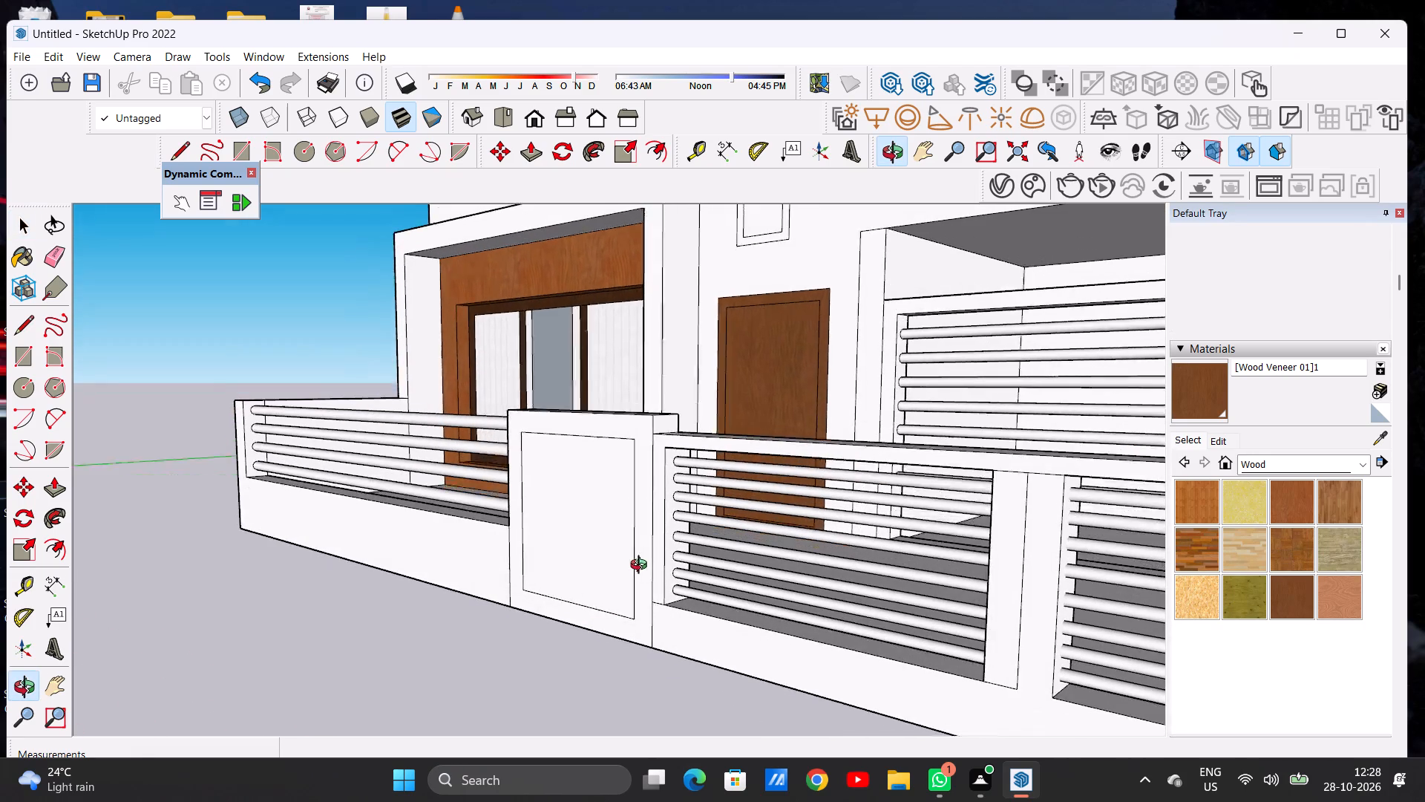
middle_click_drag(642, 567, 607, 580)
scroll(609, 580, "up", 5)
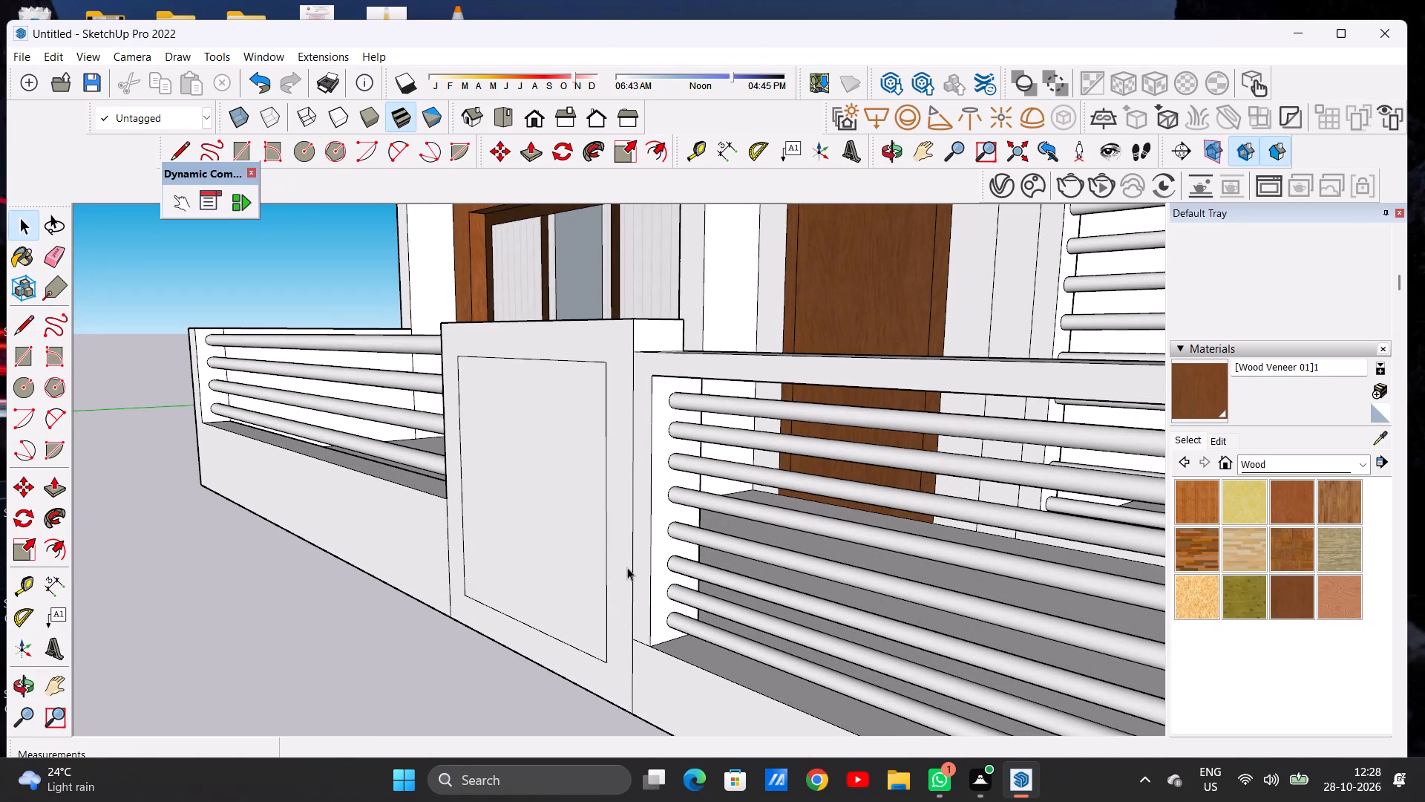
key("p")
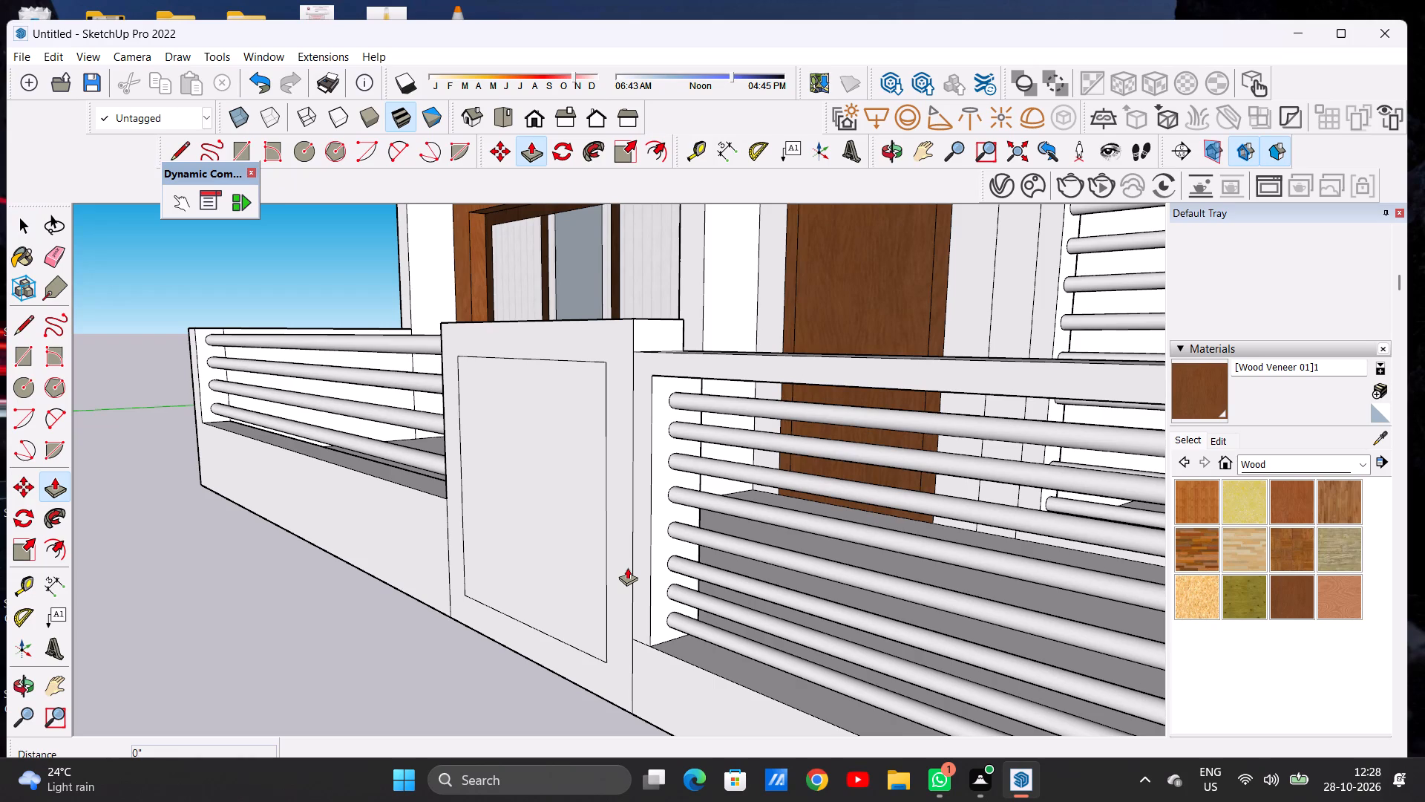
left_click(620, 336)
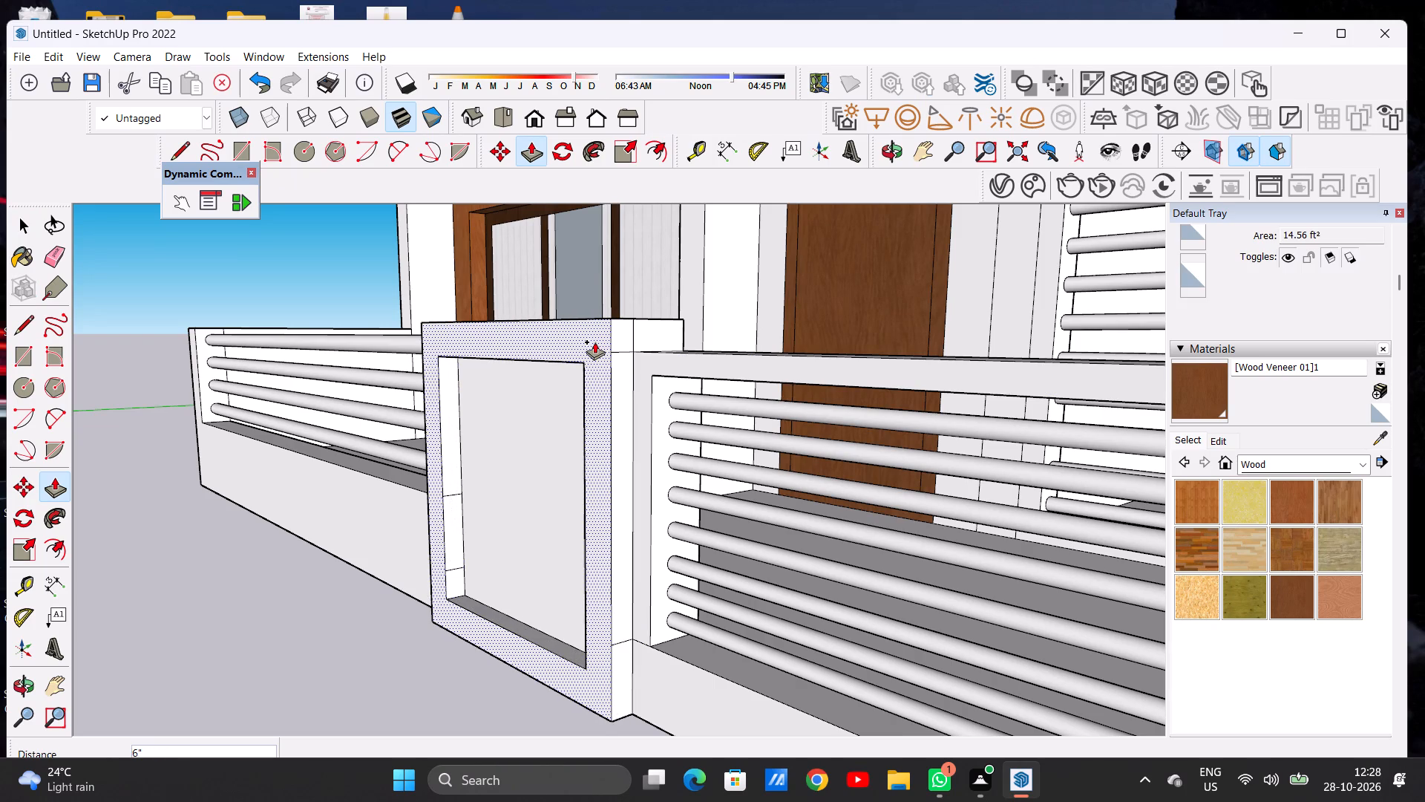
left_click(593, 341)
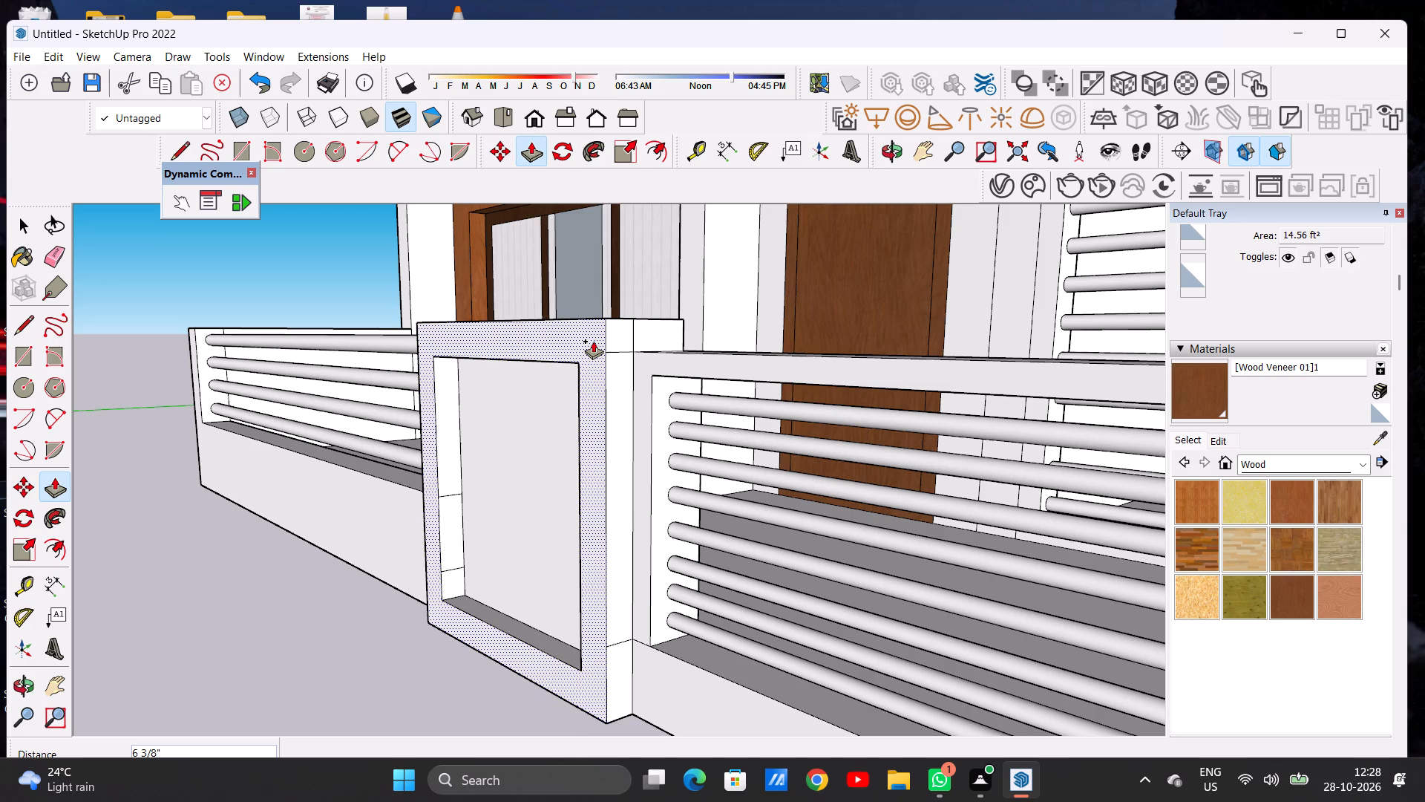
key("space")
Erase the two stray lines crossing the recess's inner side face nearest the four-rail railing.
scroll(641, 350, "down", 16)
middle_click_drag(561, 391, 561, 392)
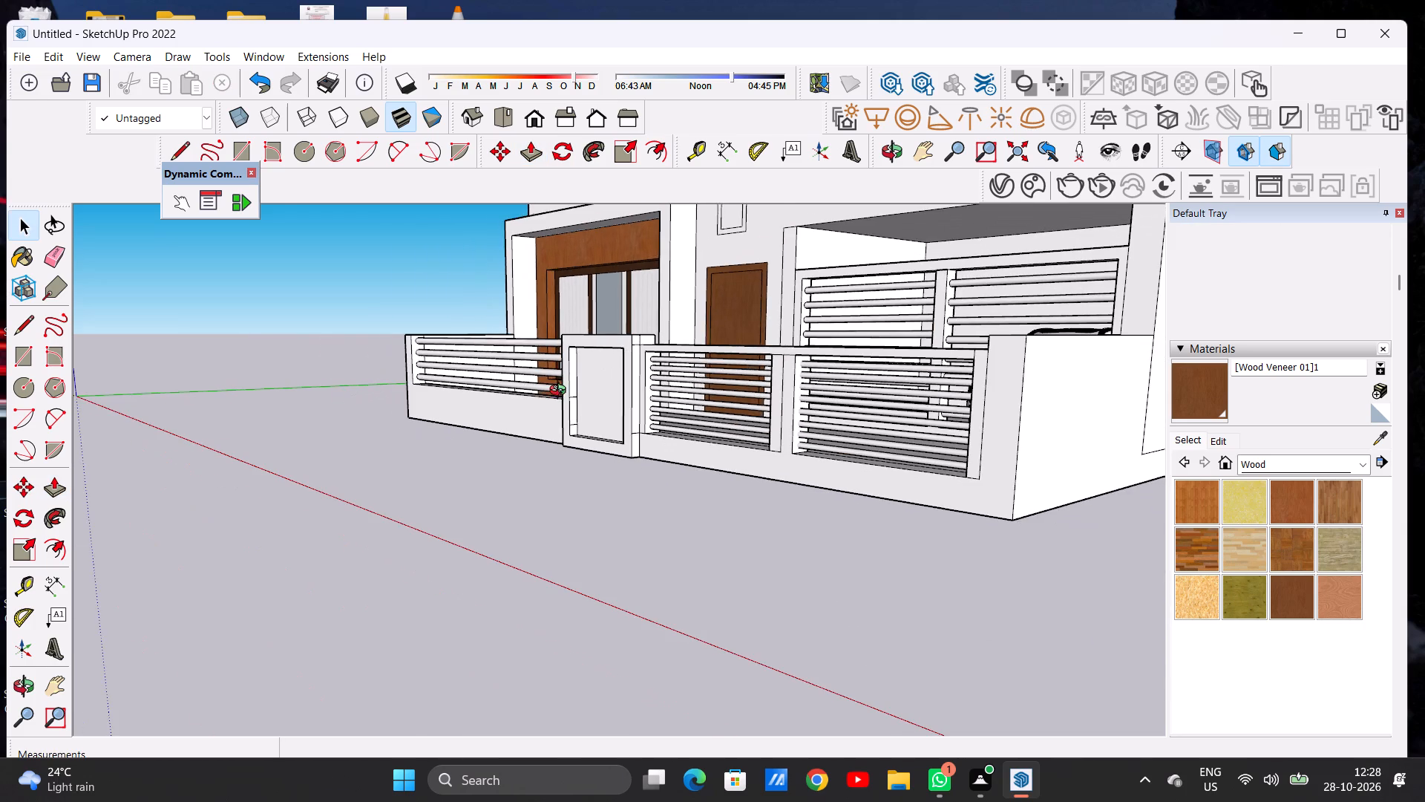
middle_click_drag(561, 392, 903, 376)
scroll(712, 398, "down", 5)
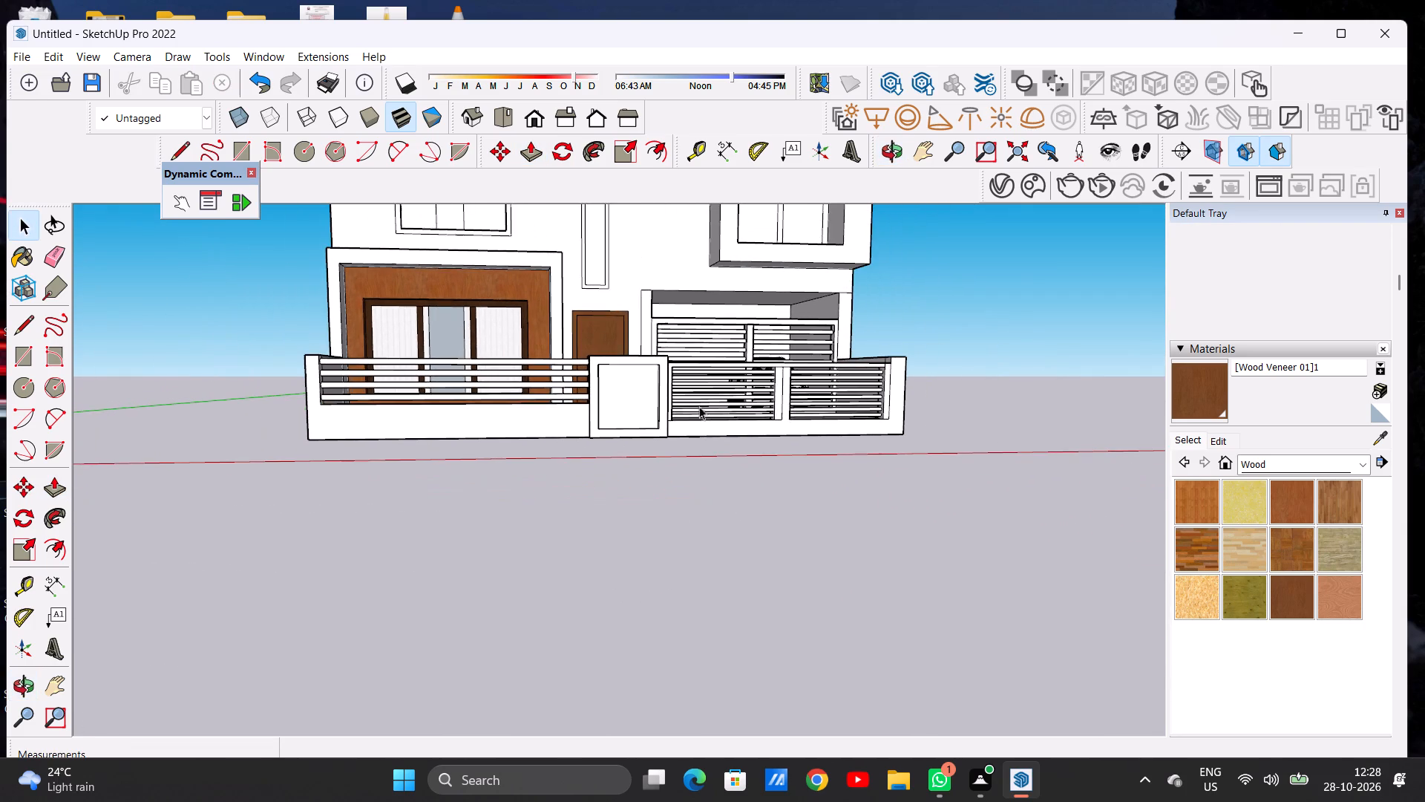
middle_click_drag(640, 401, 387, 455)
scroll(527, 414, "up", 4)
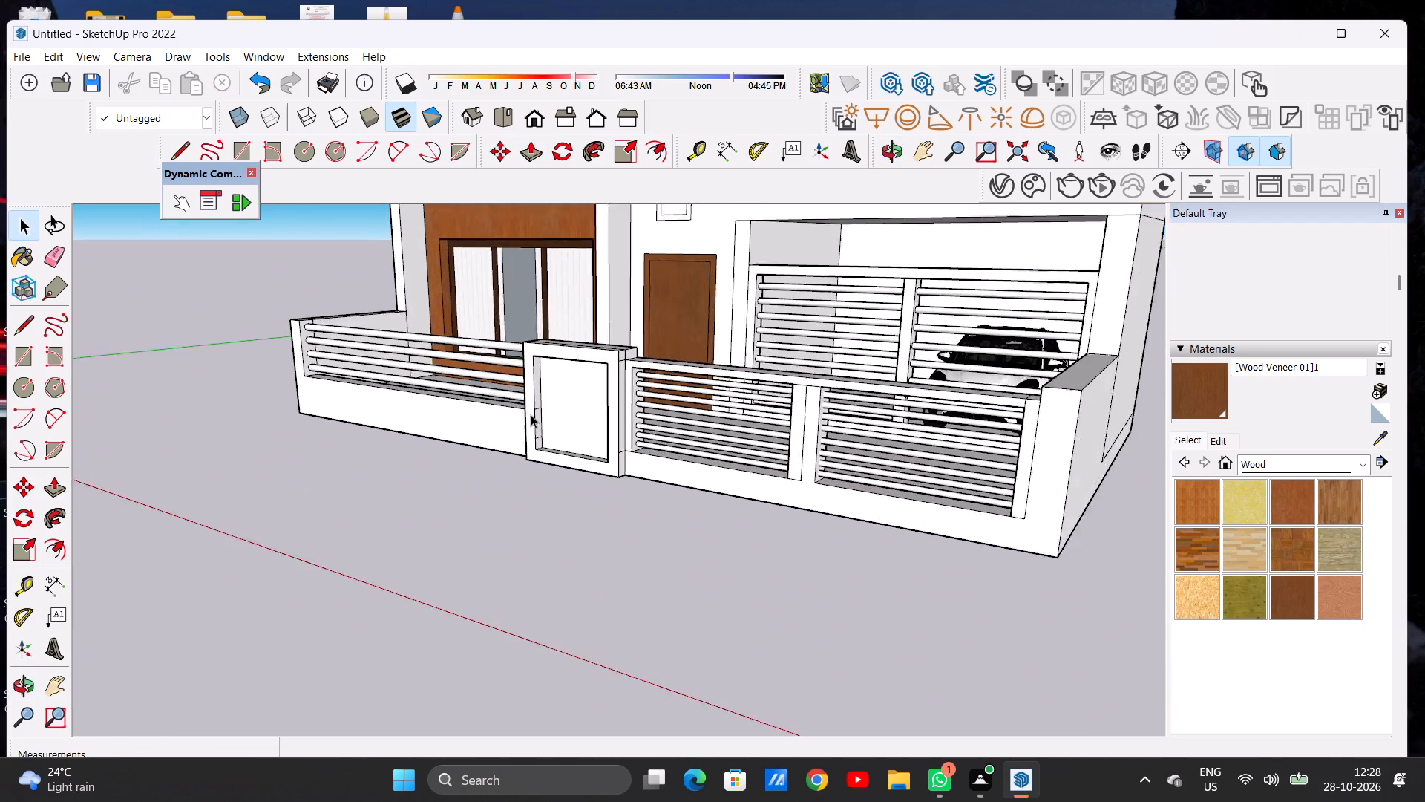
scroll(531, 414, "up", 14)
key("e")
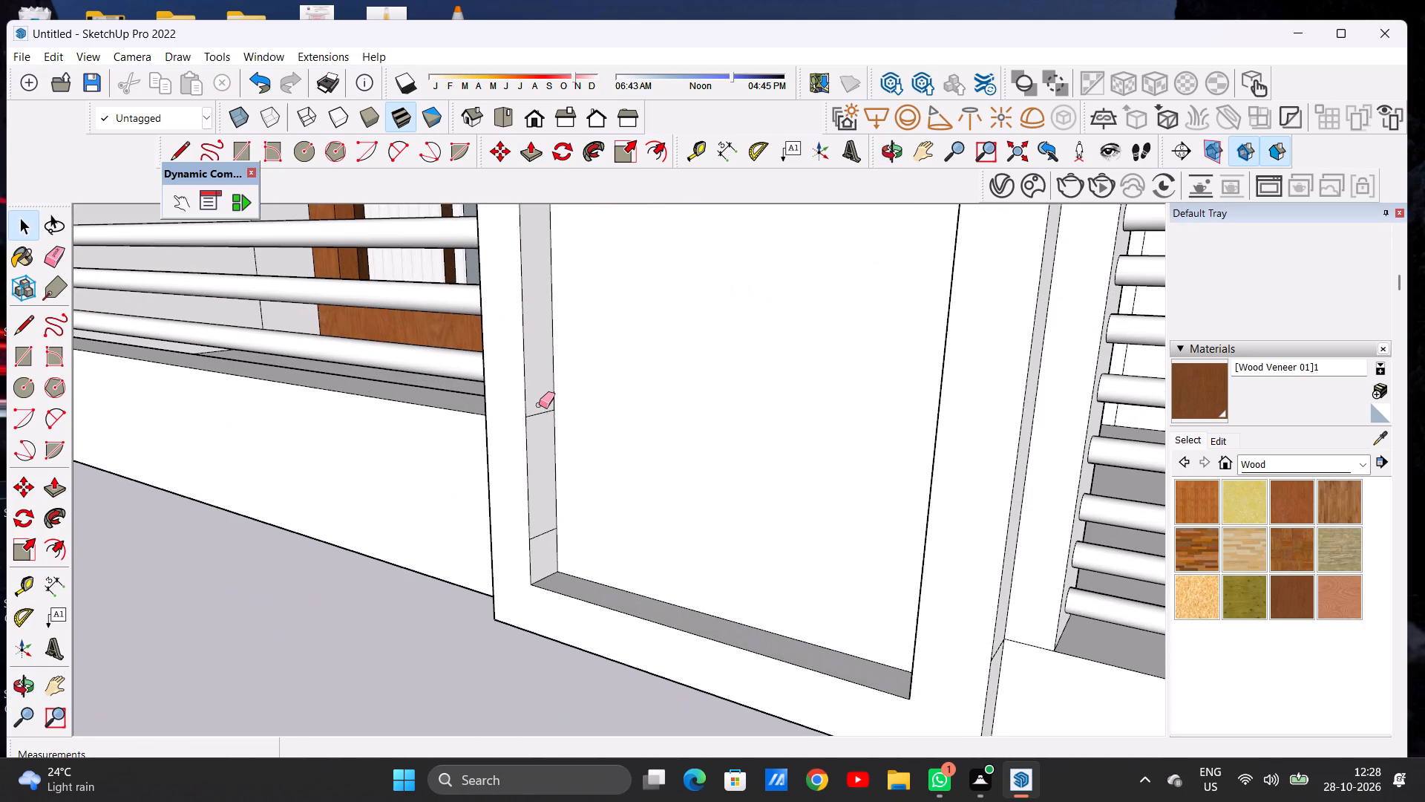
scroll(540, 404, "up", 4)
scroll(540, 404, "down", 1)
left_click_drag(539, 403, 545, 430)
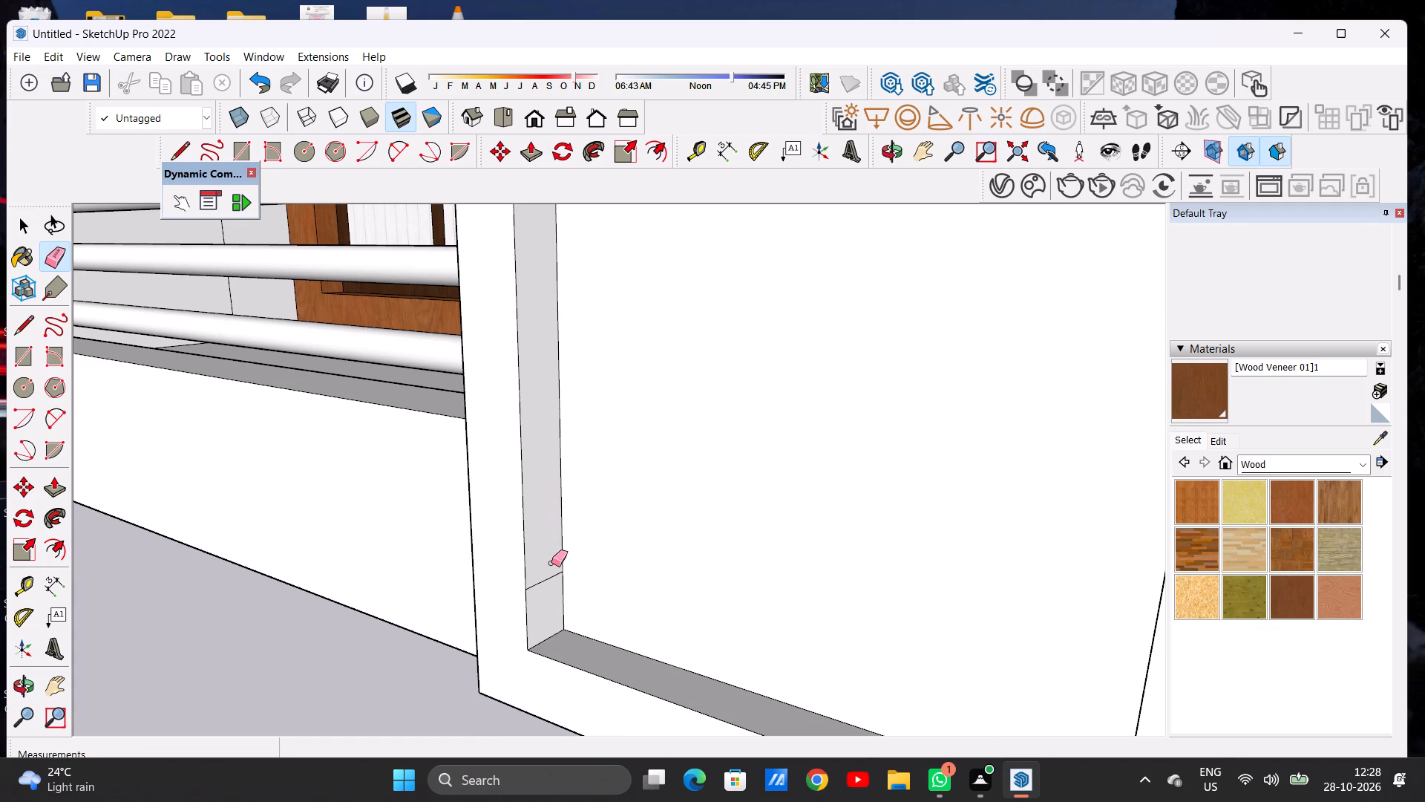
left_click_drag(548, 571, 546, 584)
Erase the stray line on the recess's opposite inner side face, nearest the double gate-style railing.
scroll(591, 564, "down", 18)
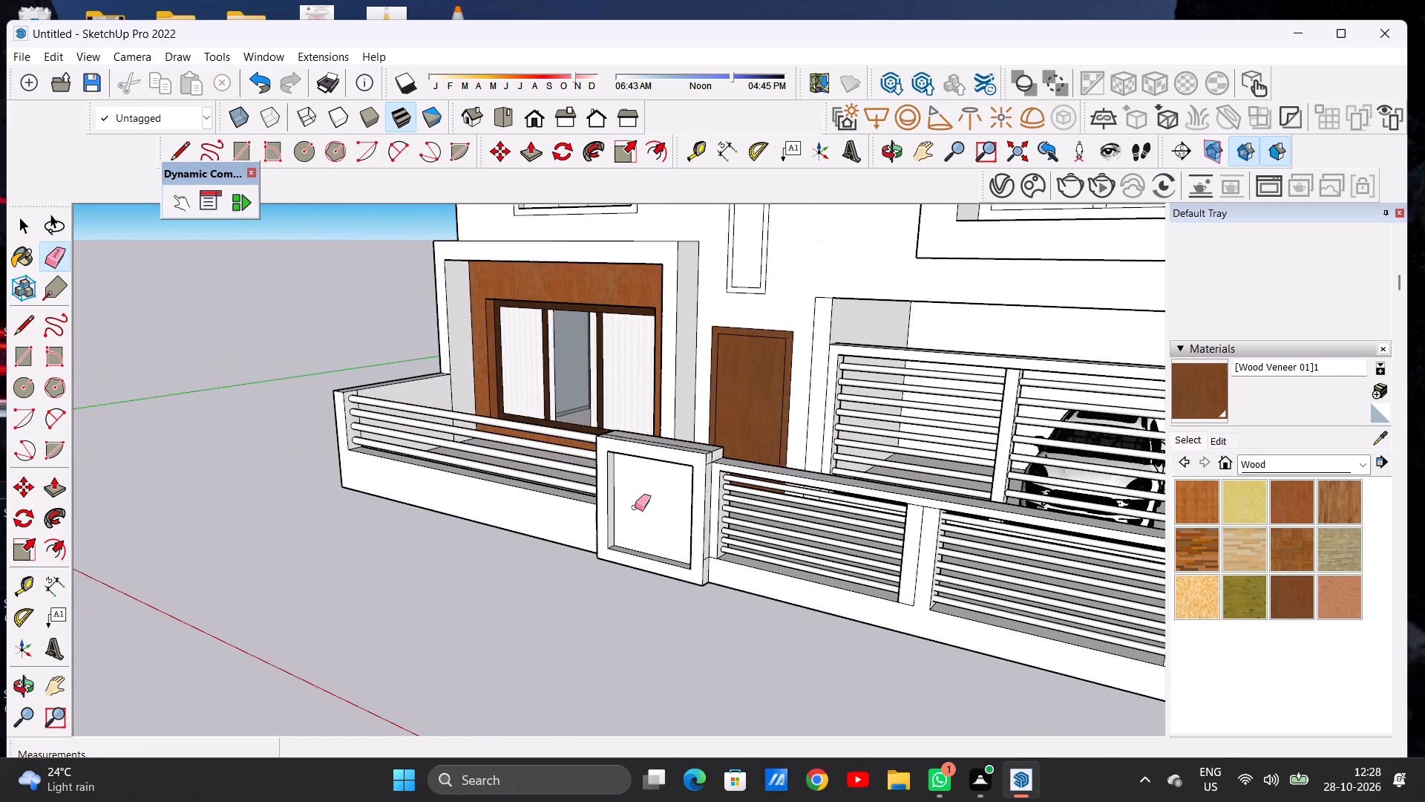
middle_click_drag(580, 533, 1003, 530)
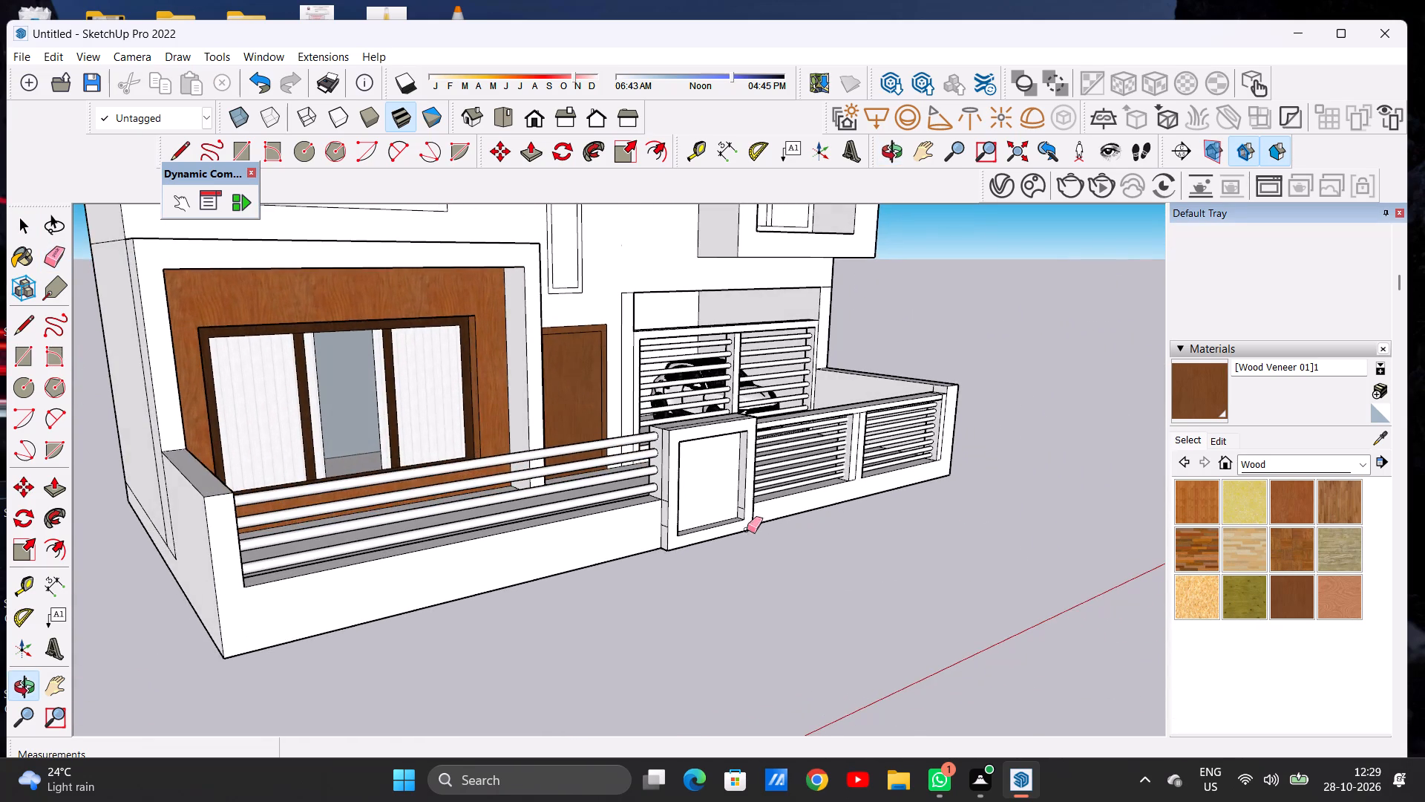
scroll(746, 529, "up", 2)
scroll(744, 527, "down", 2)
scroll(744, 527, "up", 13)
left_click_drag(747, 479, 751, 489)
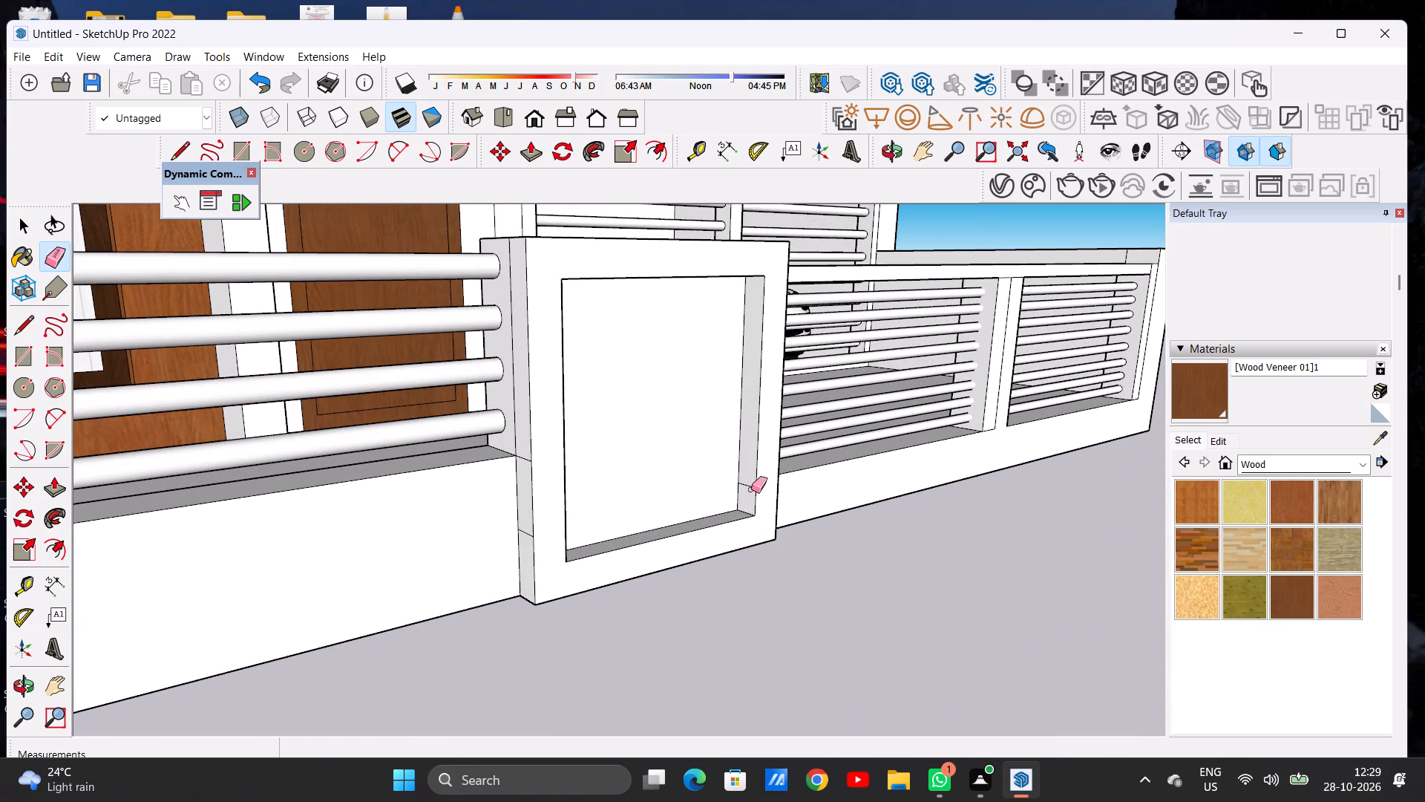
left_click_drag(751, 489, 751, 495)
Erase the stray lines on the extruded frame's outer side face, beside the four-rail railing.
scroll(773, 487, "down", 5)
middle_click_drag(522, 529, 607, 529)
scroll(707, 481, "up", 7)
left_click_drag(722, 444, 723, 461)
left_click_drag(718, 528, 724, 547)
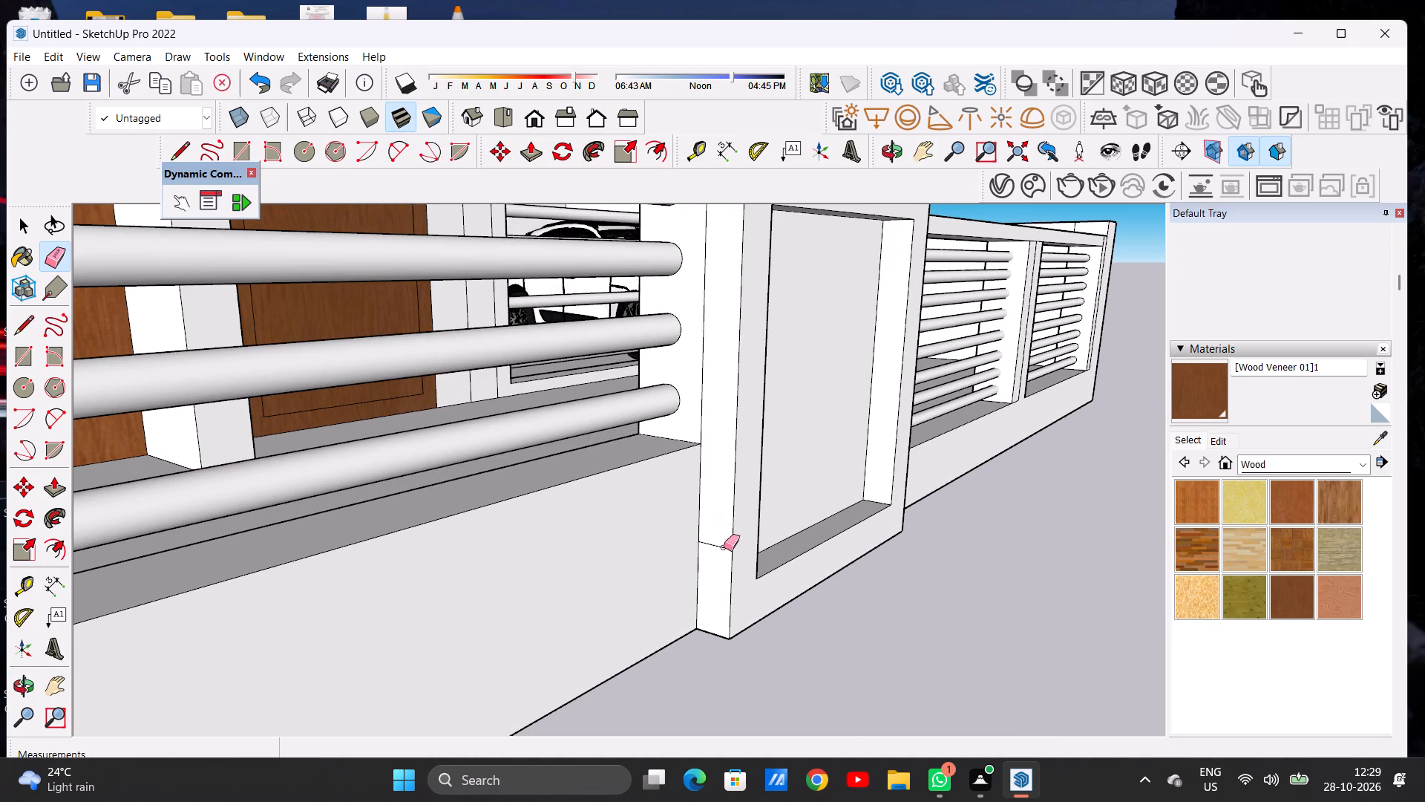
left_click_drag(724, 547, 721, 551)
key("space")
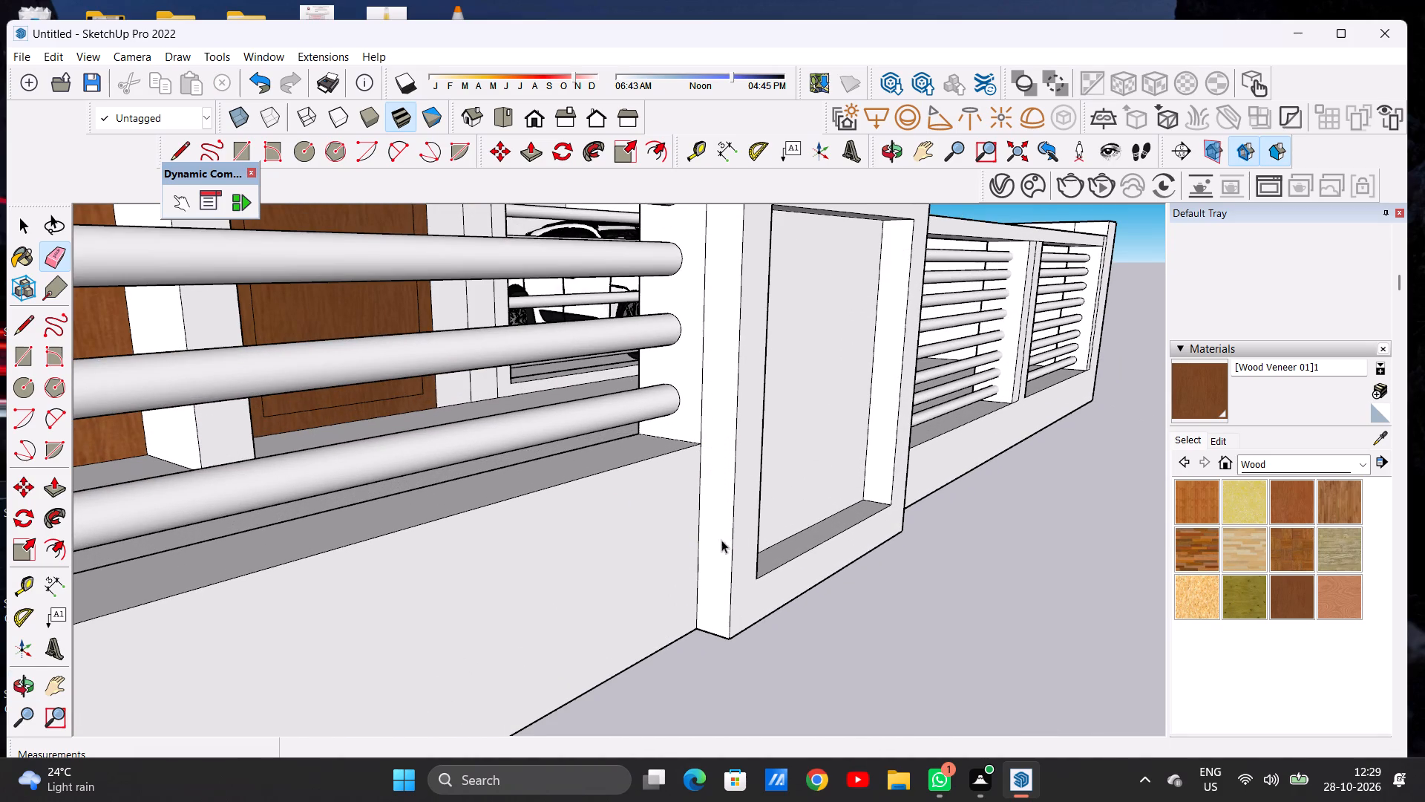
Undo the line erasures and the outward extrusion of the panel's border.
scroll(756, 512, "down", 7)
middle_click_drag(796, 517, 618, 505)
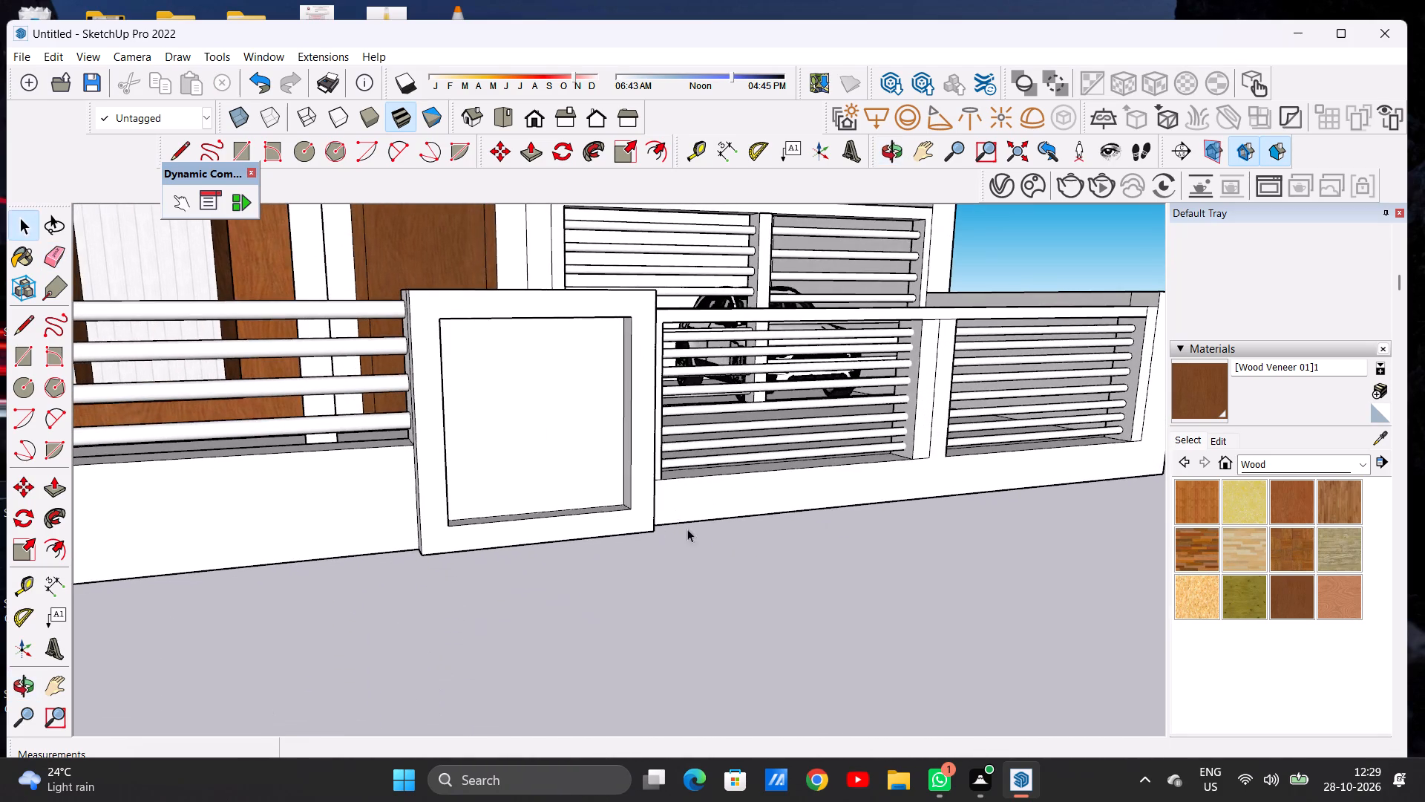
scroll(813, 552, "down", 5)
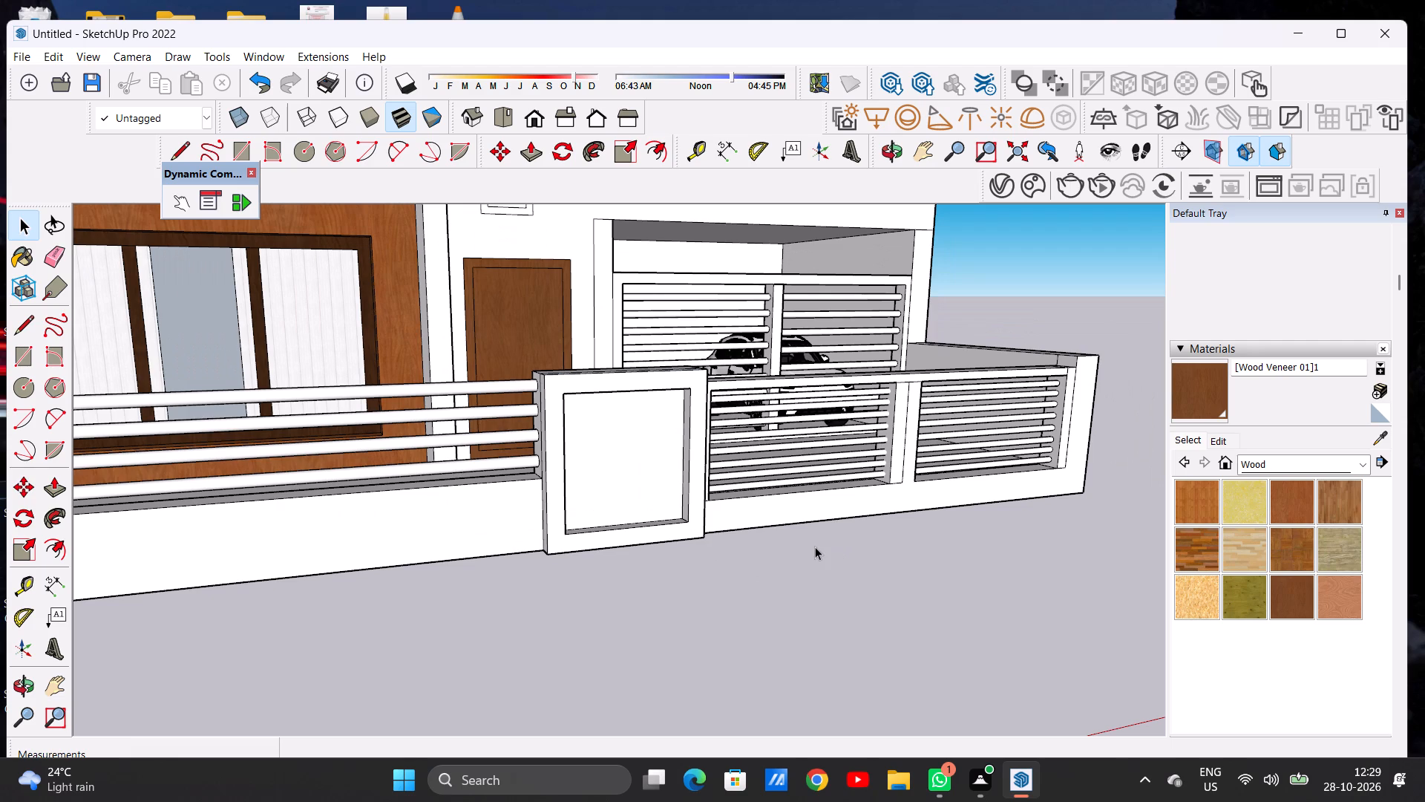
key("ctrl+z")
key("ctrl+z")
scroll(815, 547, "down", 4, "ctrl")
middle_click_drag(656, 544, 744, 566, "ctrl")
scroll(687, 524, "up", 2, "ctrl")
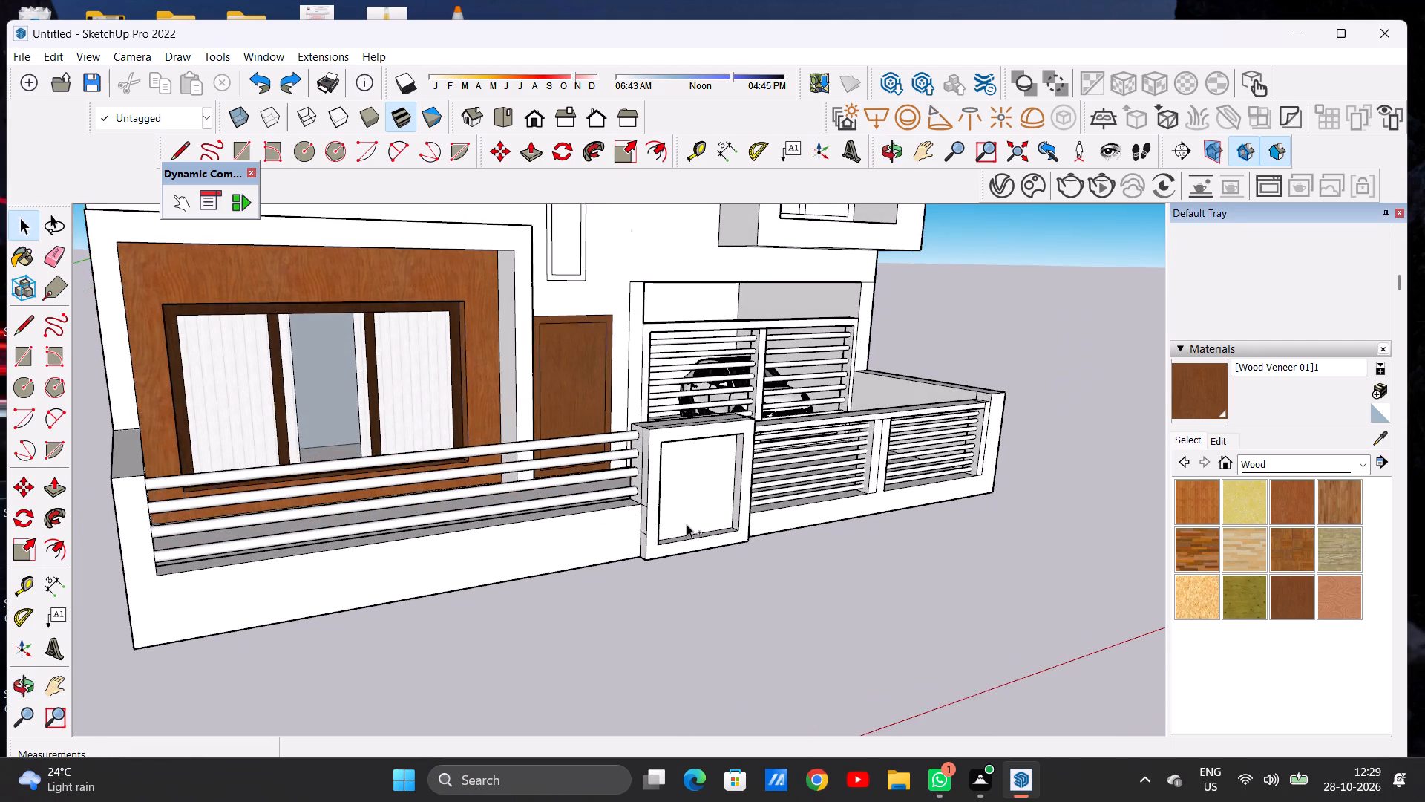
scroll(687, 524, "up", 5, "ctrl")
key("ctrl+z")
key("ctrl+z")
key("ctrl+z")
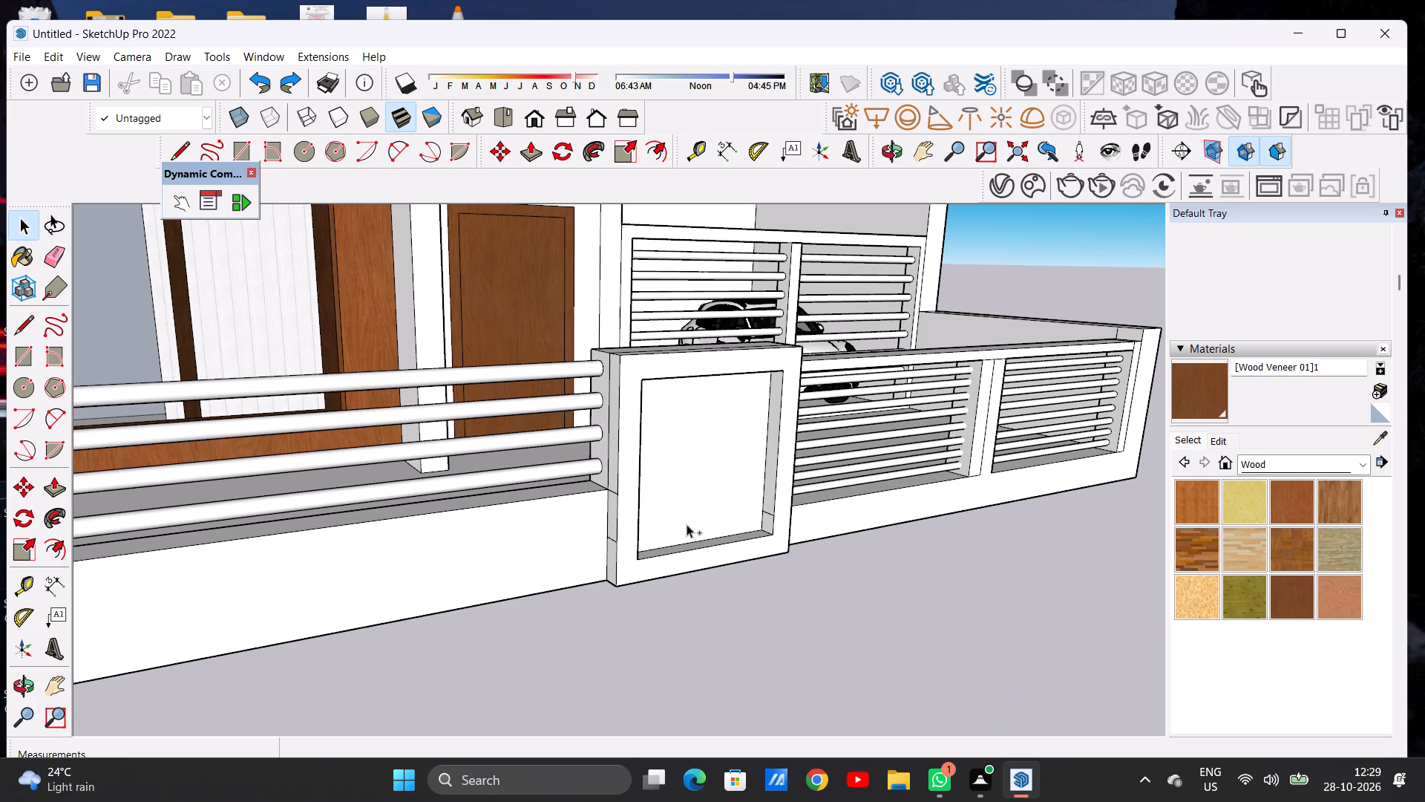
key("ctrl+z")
Push the inner rectangle of the boundary-wall panel inward about 7 7/8" to form a recess within its border.
scroll(714, 531, "down", 4)
middle_click_drag(778, 544, 733, 526)
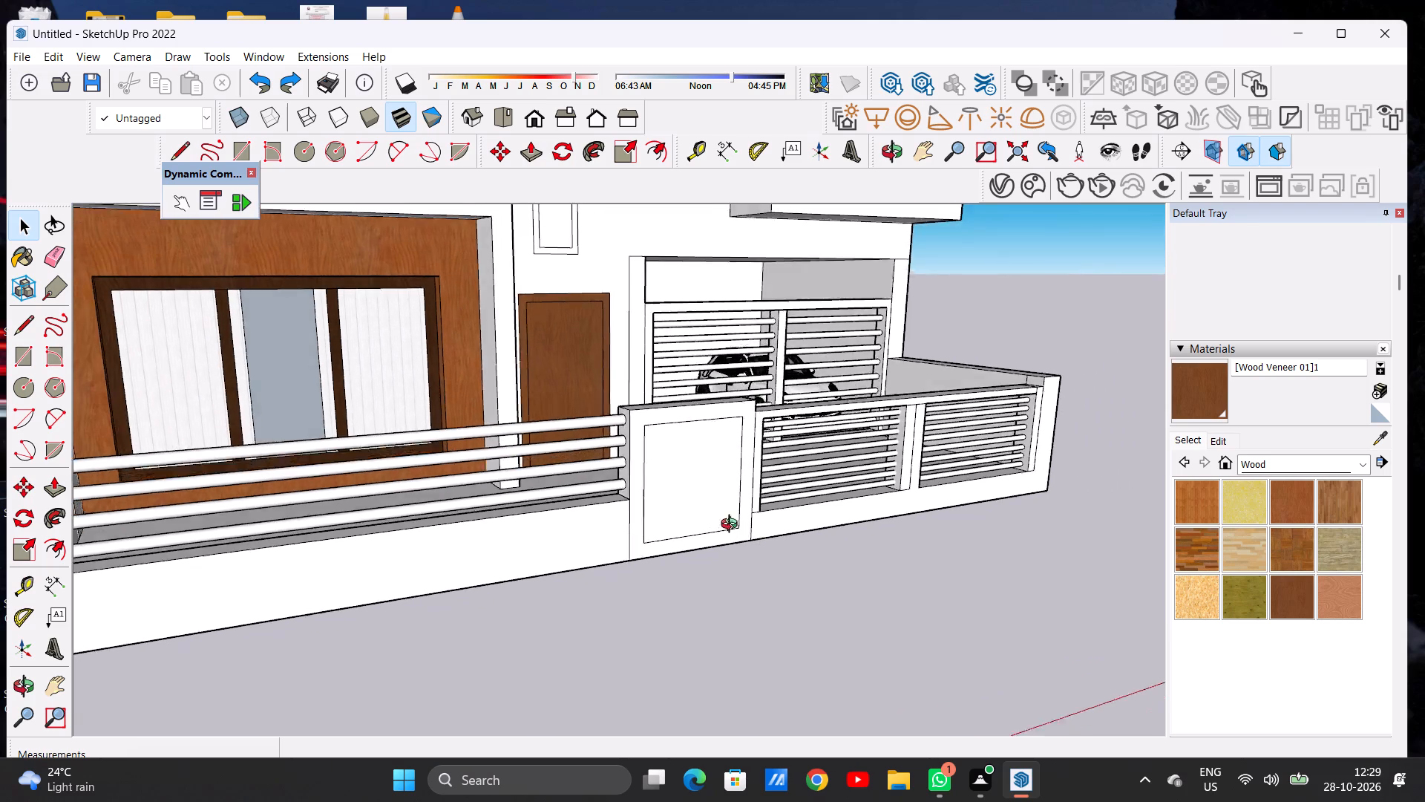
middle_click_drag(733, 526, 604, 556)
scroll(824, 584, "down", 6)
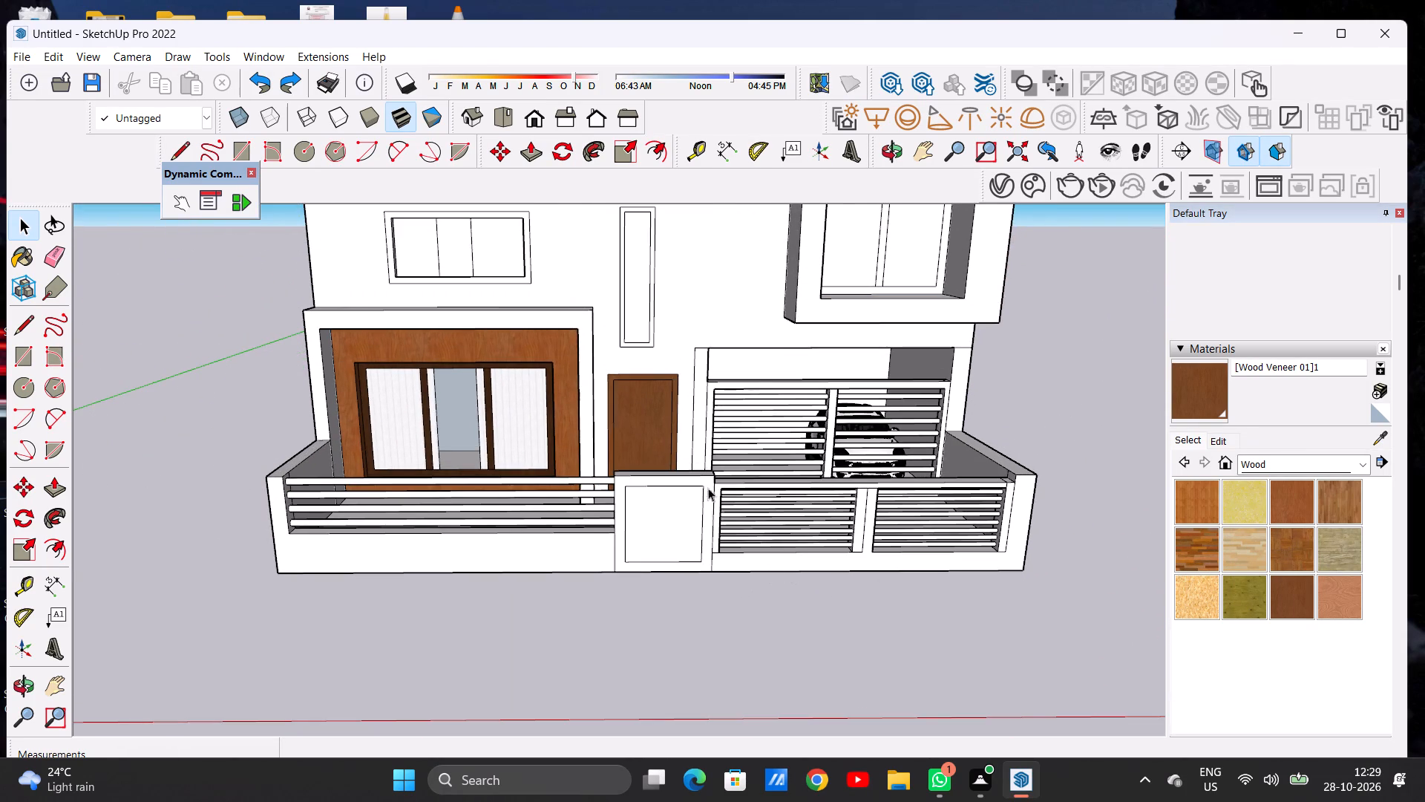
scroll(685, 508, "up", 12)
key("p")
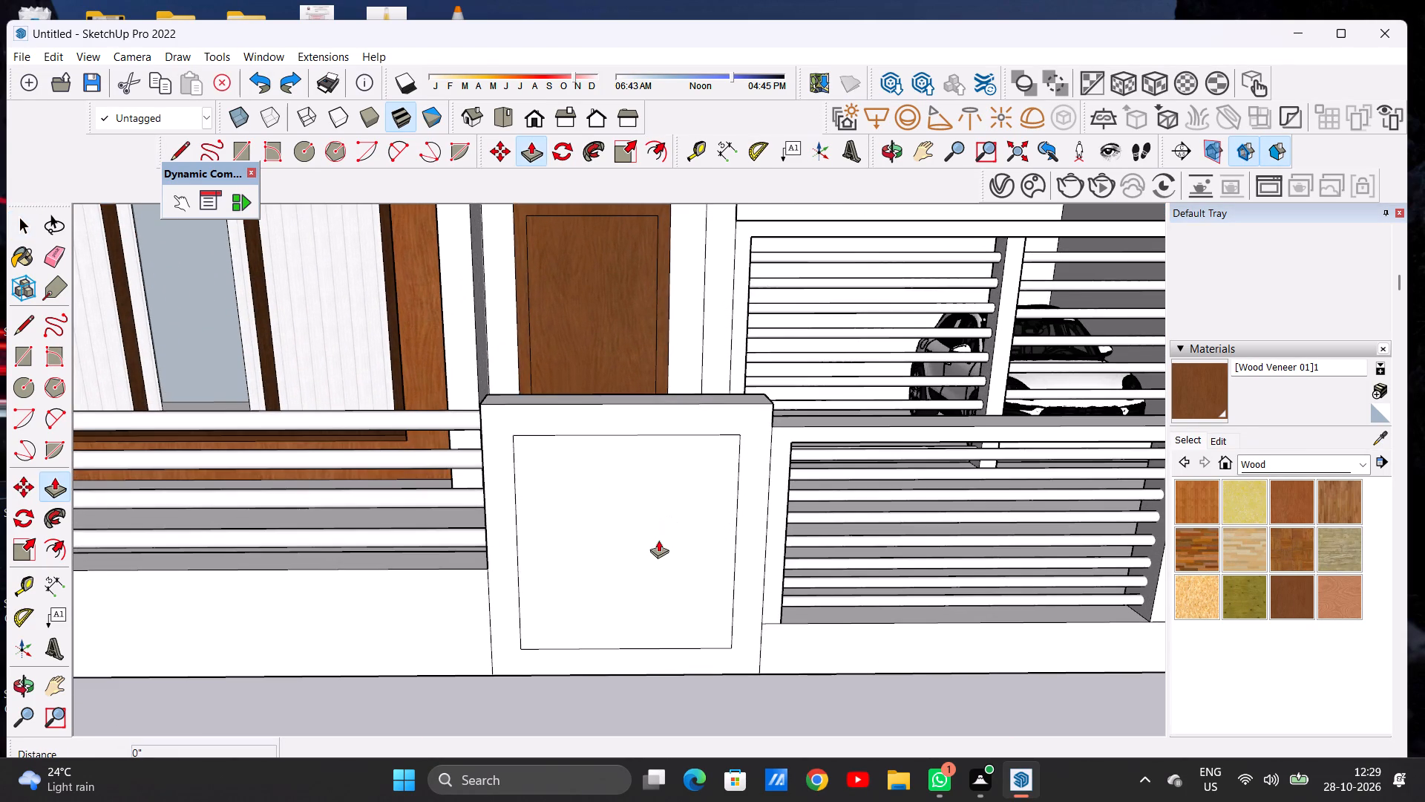
scroll(658, 540, "up", 5)
left_click(637, 552)
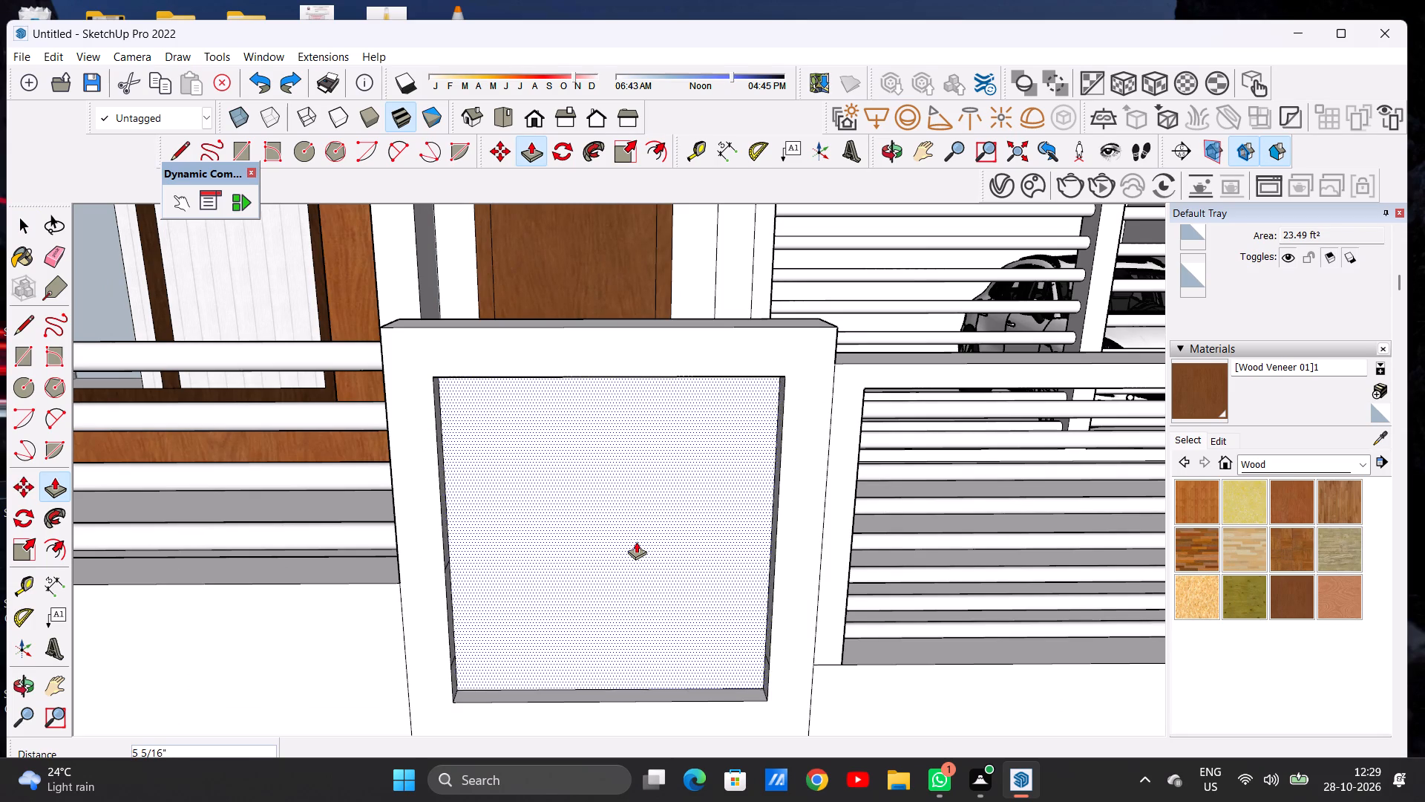
left_click(638, 536)
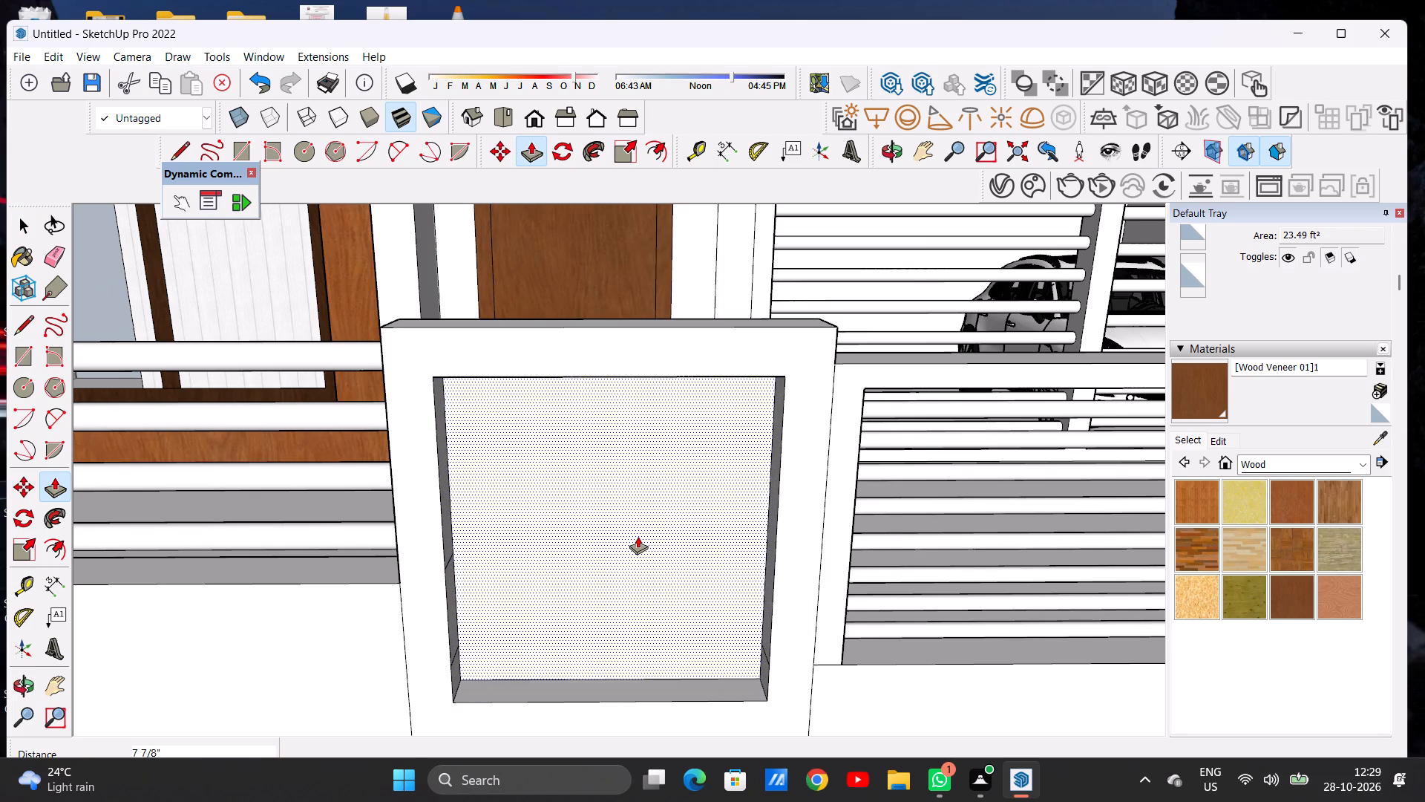
key("space")
Examine the recessed panel, boundary wall and whole house facade in the standard front view and from angles, near and far.
scroll(754, 570, "down", 6)
scroll(823, 556, "down", 5)
middle_click_drag(793, 596, 782, 570)
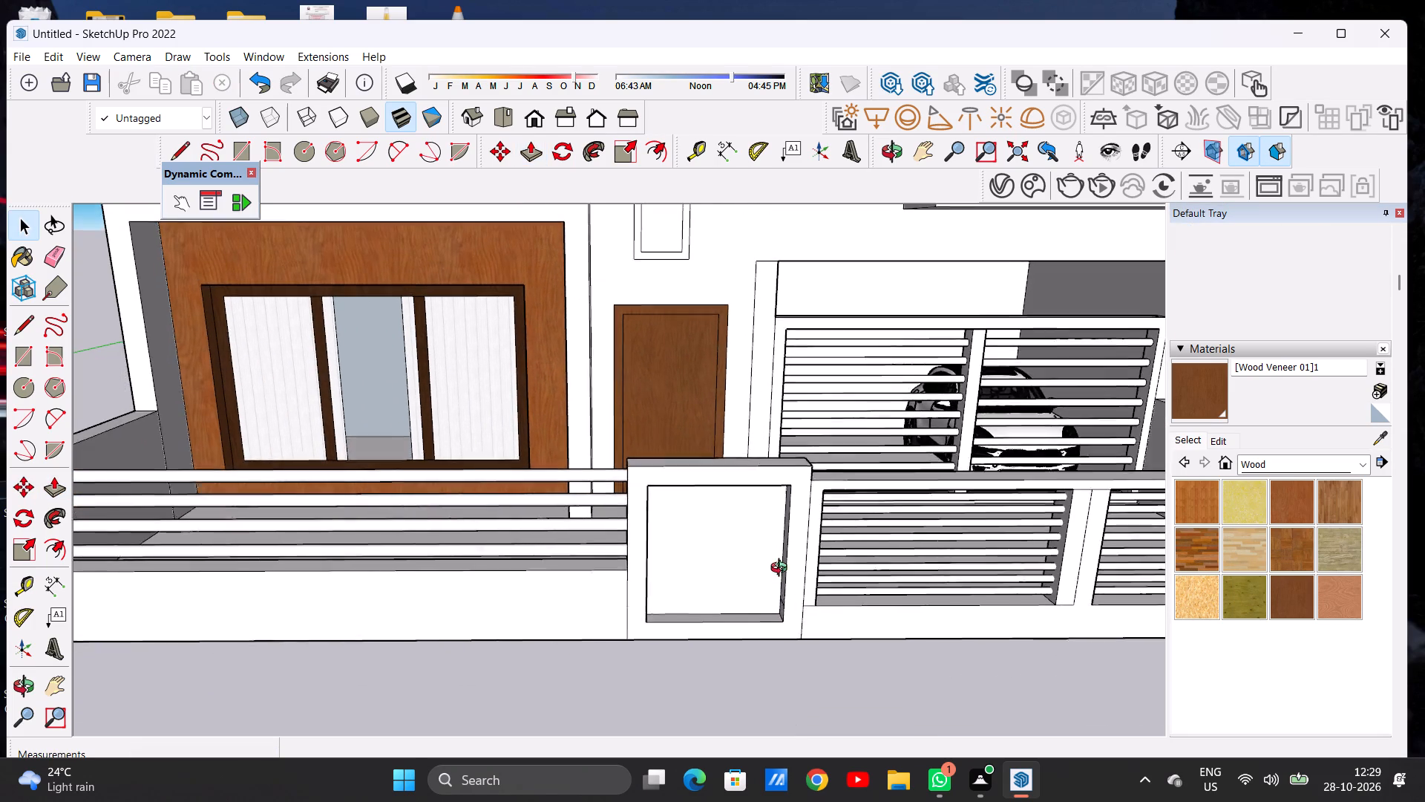
middle_click_drag(782, 570, 750, 506)
scroll(757, 566, "down", 2)
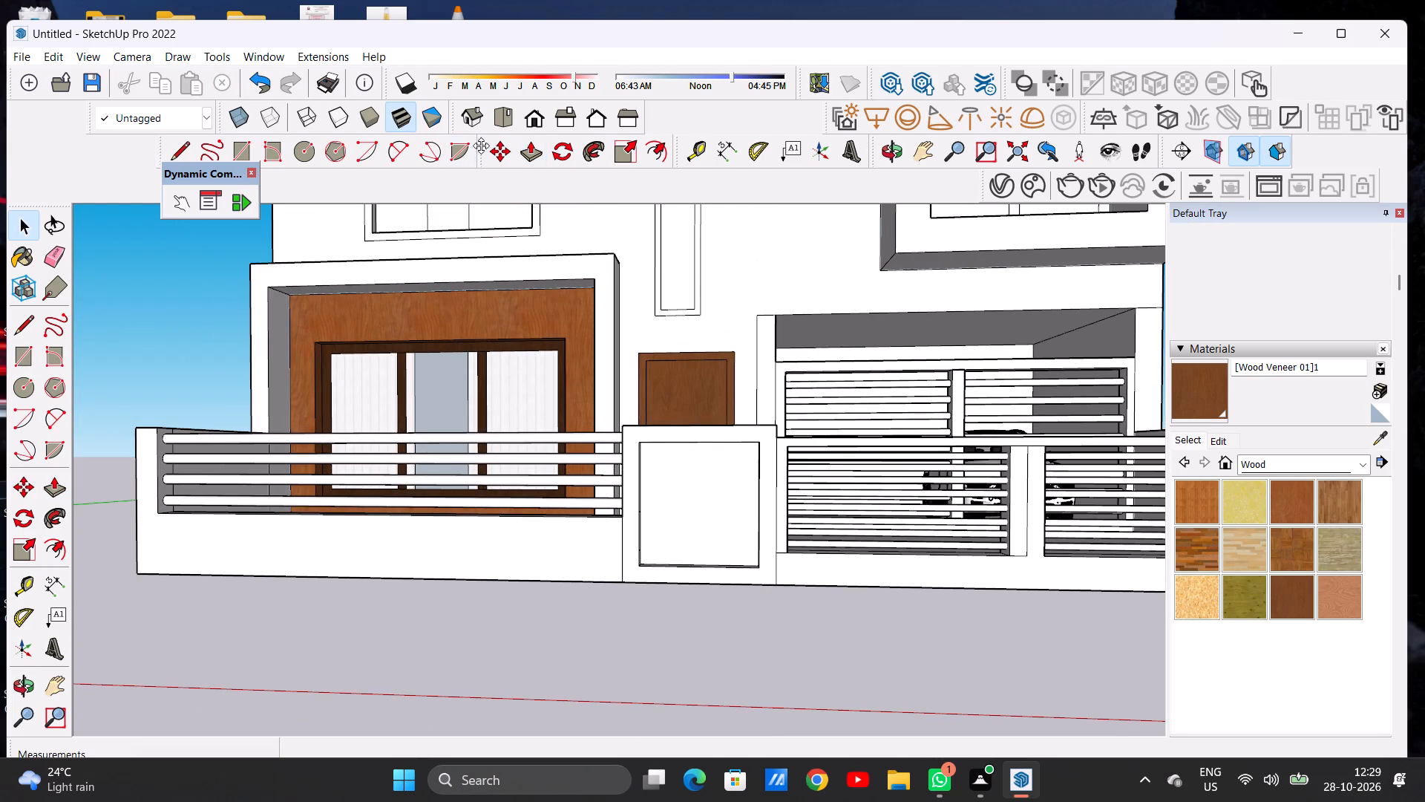
left_click(531, 123)
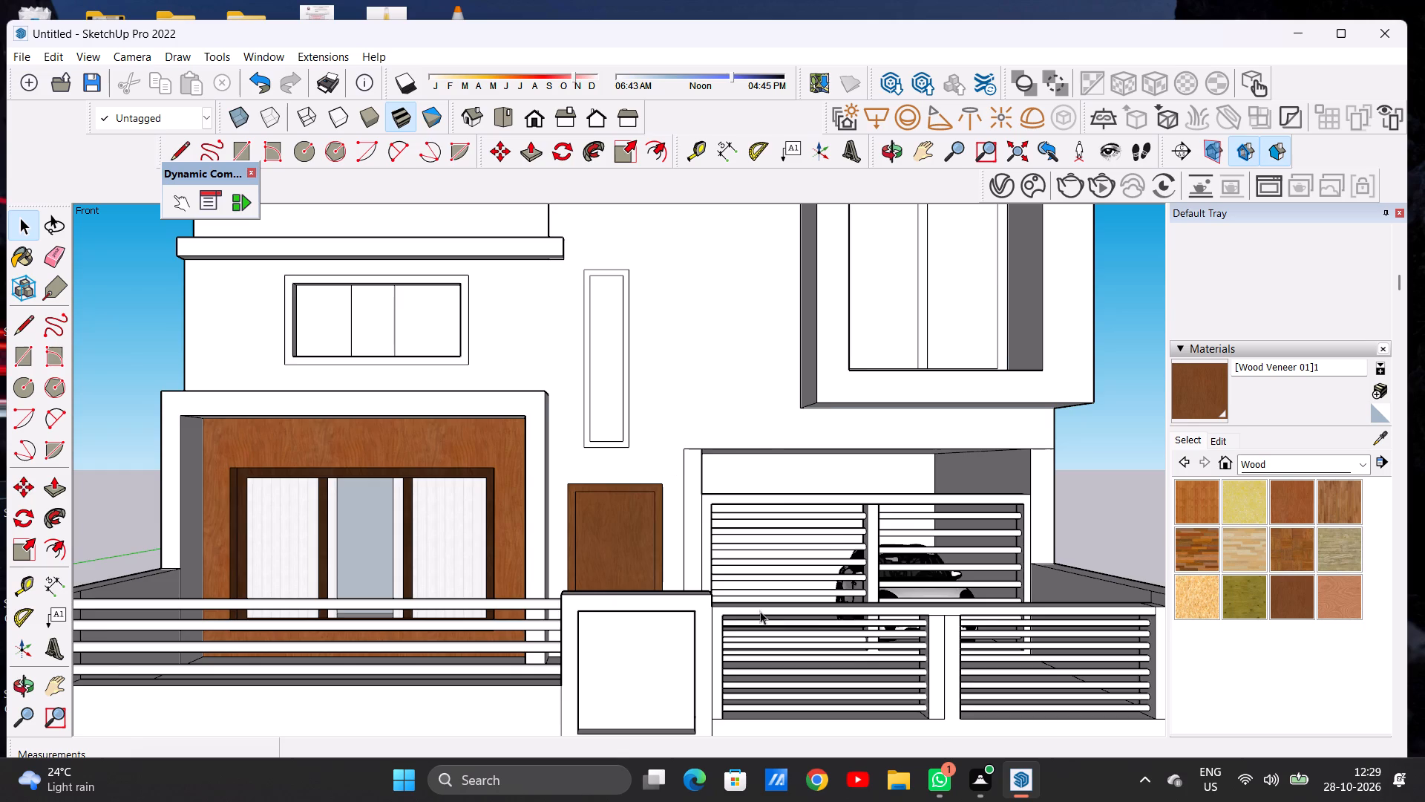
scroll(752, 614, "down", 19)
scroll(712, 655, "down", 2)
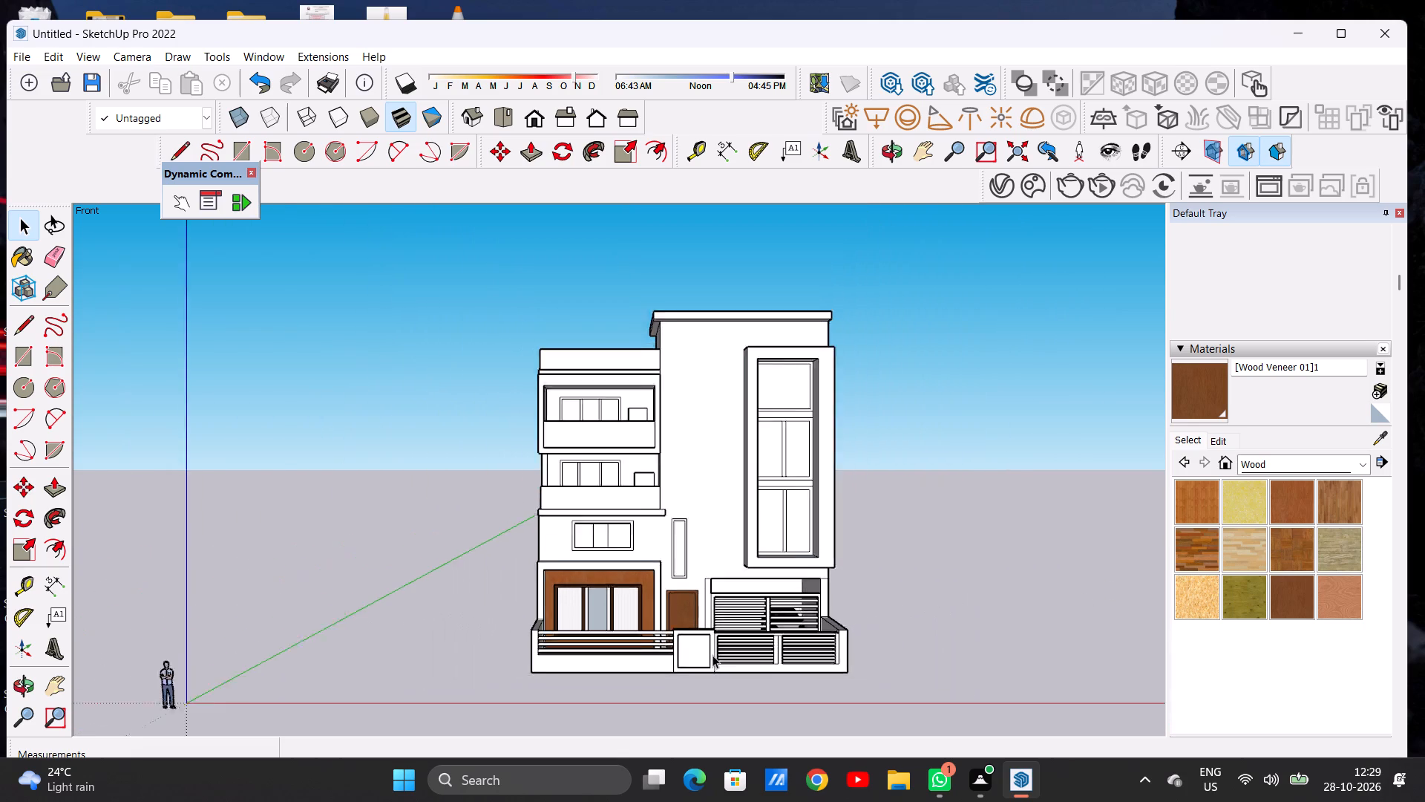
scroll(712, 655, "down", 1)
scroll(723, 682, "up", 7)
scroll(723, 682, "down", 4)
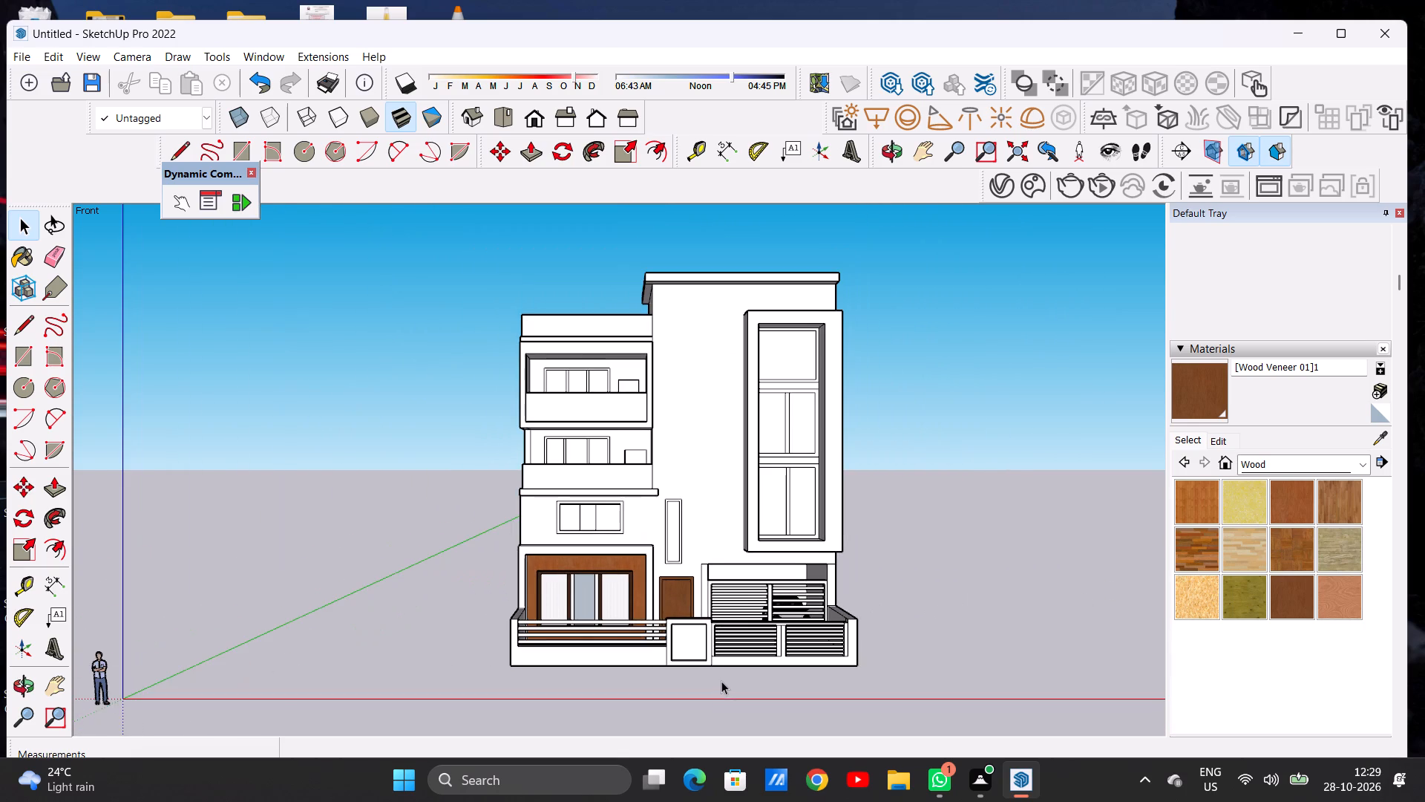
scroll(671, 648, "up", 13)
middle_click_drag(707, 642, 506, 682)
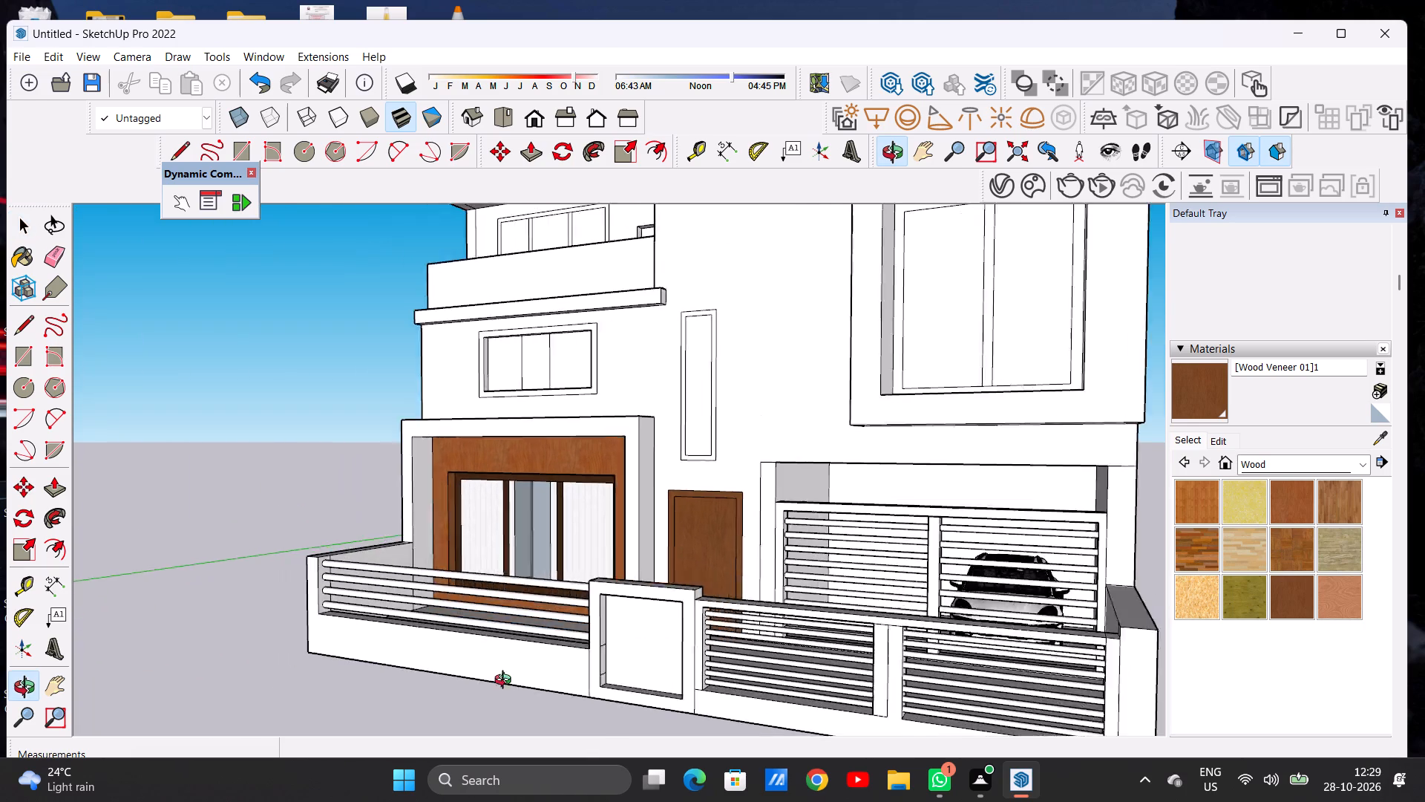
middle_click_drag(506, 682, 668, 714)
scroll(700, 607, "down", 7)
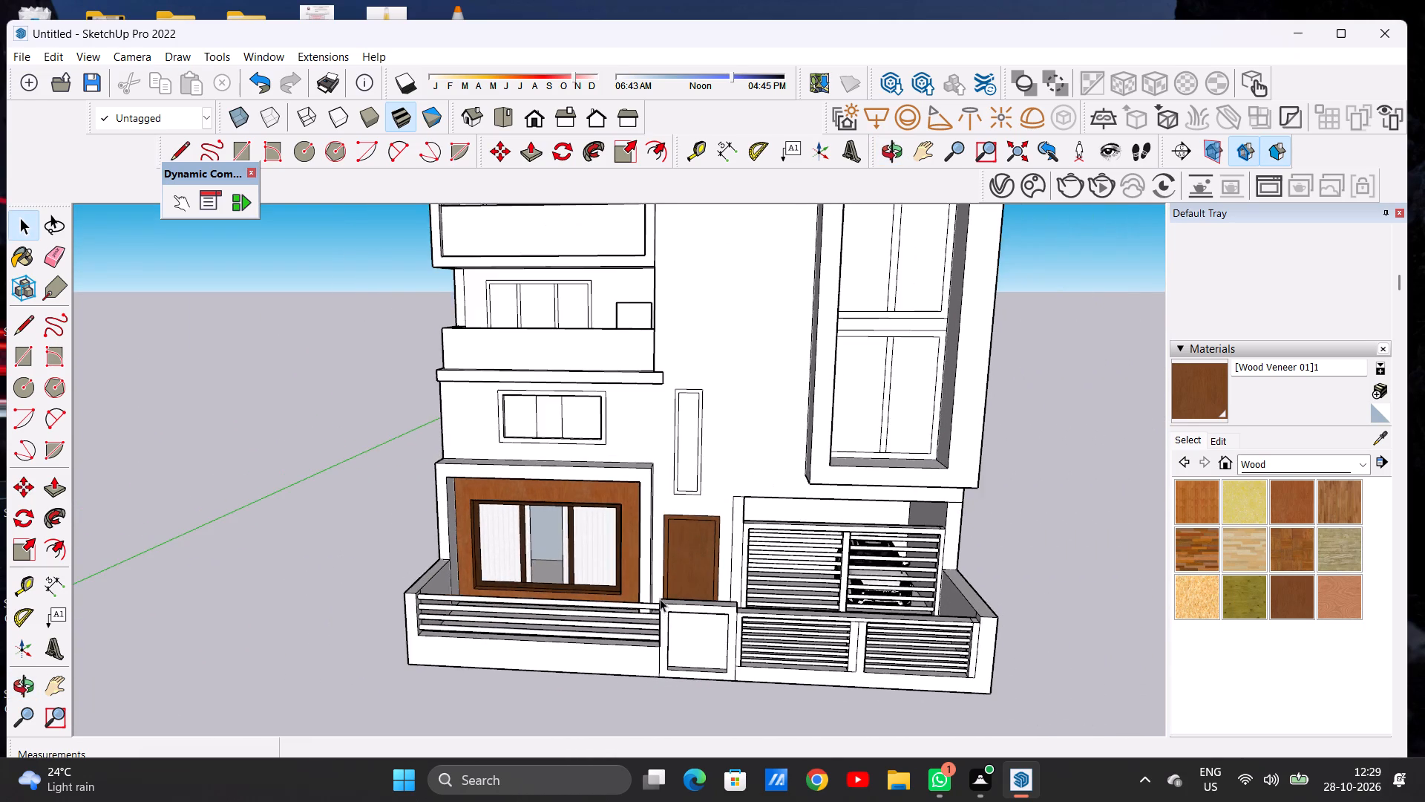
middle_click_drag(660, 599, 624, 584)
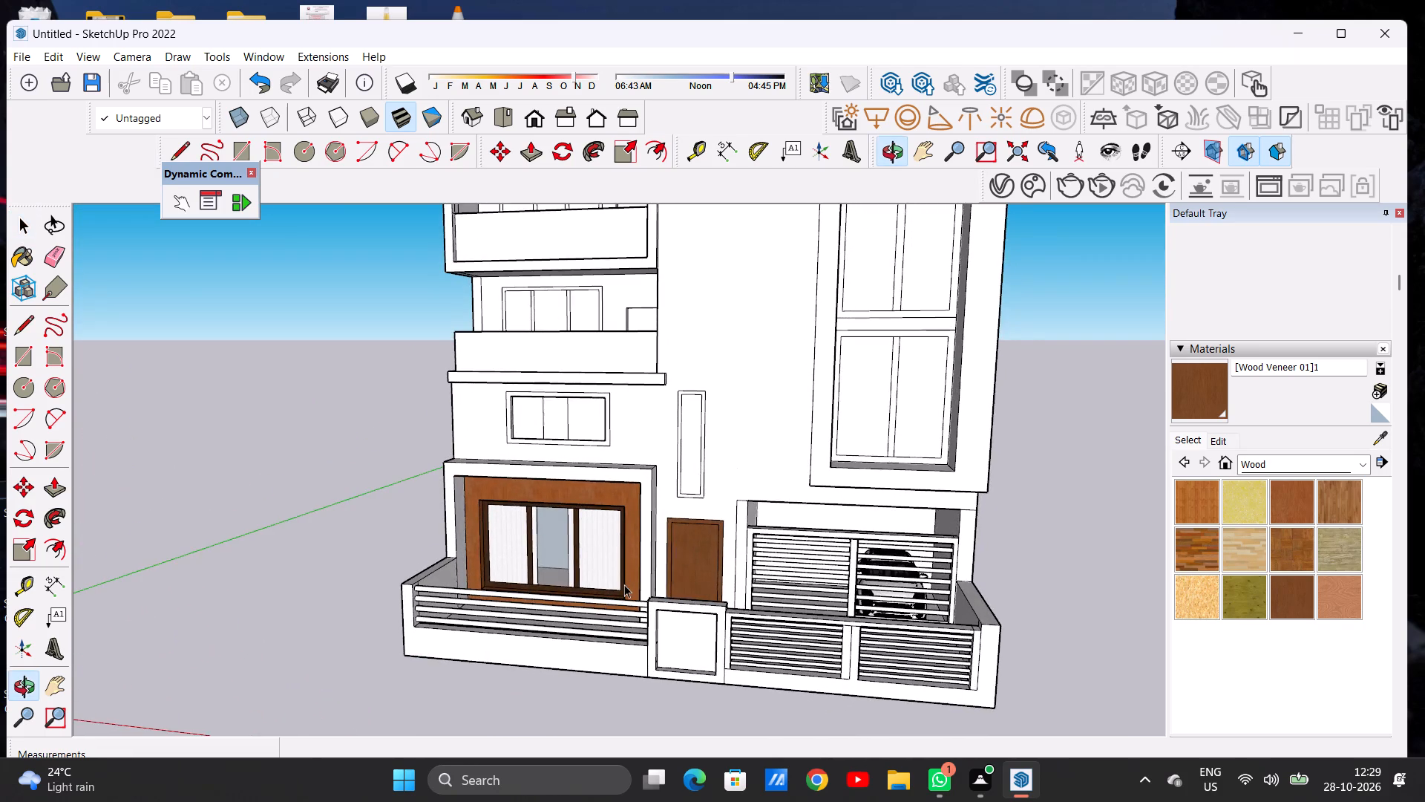
Erase the two stray lines on the recessed panel's inner side face, on the side beside the four-rail railing.
scroll(671, 552, "down", 6)
scroll(675, 612, "up", 15)
scroll(683, 615, "down", 1)
scroll(683, 615, "up", 2)
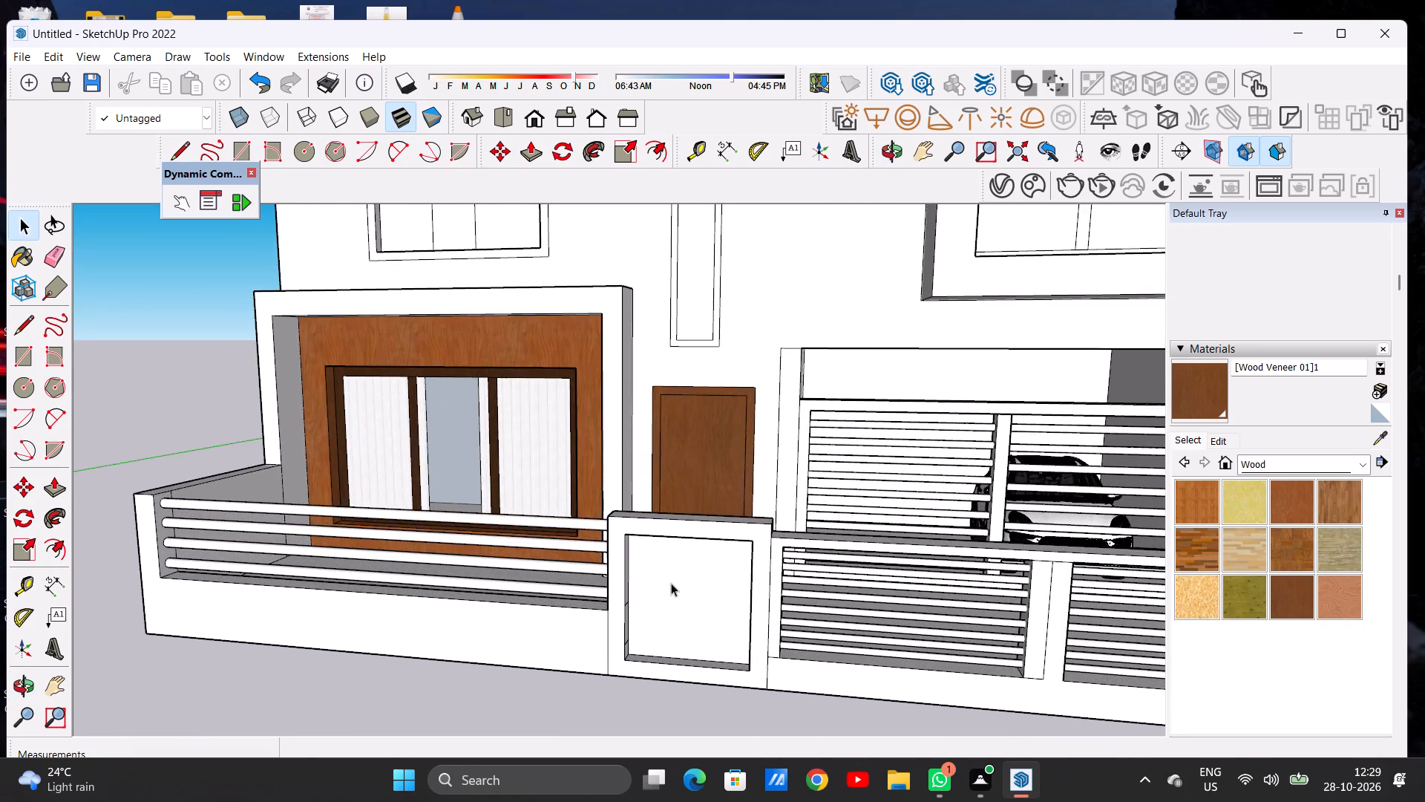
middle_click_drag(671, 583, 497, 561)
scroll(543, 604, "up", 1)
scroll(545, 607, "down", 1)
scroll(546, 608, "up", 1)
scroll(546, 609, "down", 1)
scroll(546, 609, "up", 5)
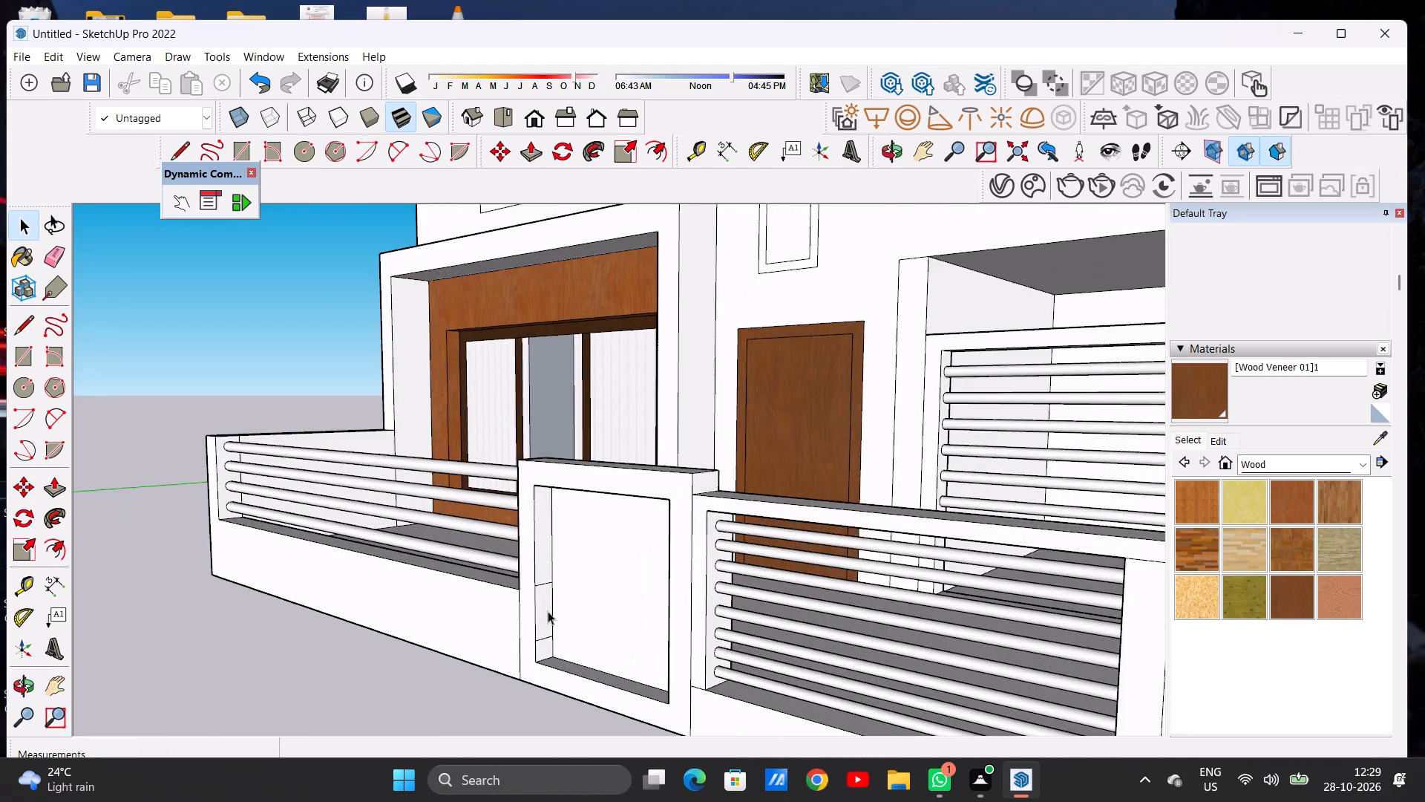
scroll(548, 611, "up", 7)
key("e")
left_click(529, 539)
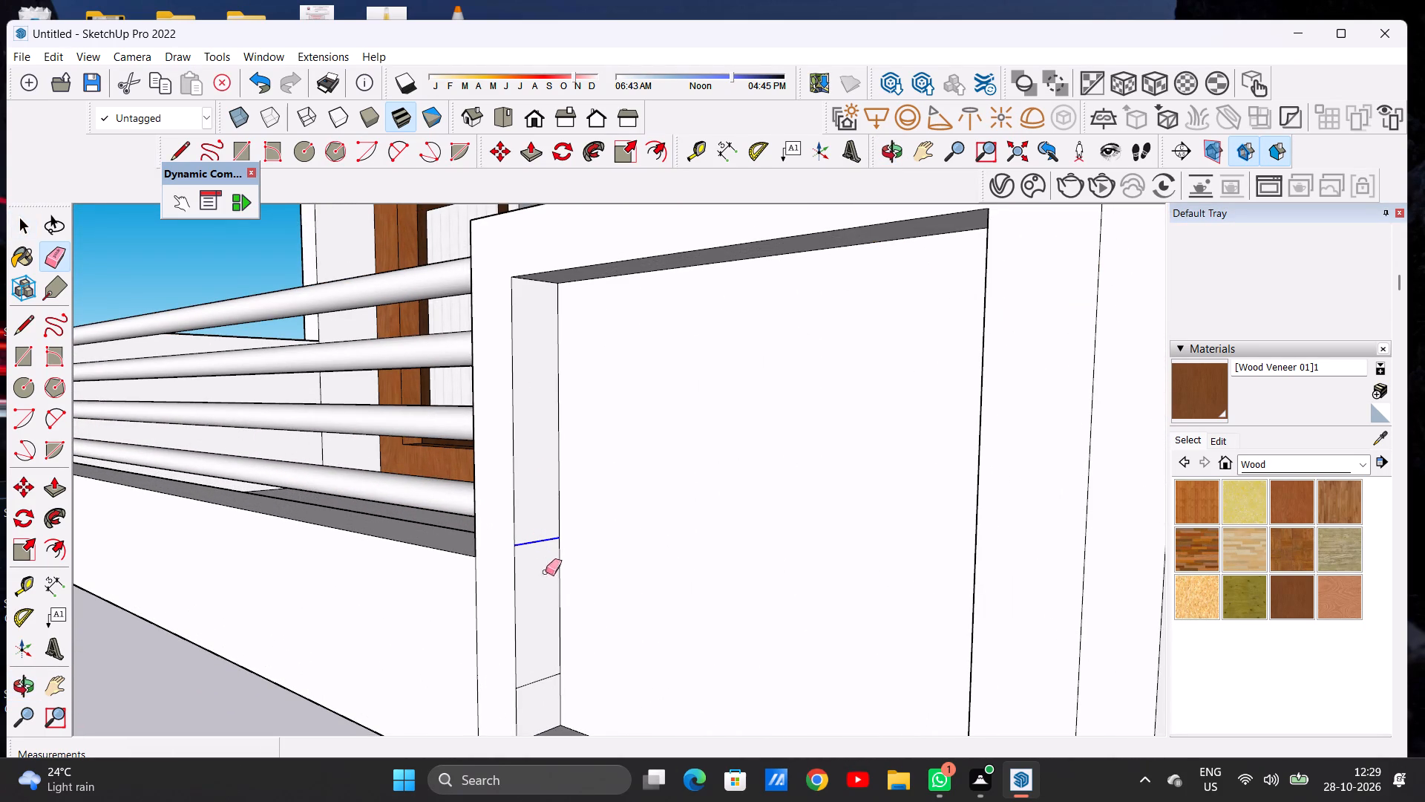
left_click_drag(546, 675, 546, 682)
Erase the stray line on the panel recess's opposite inner side face, beside the slatted railings.
scroll(653, 550, "down", 6)
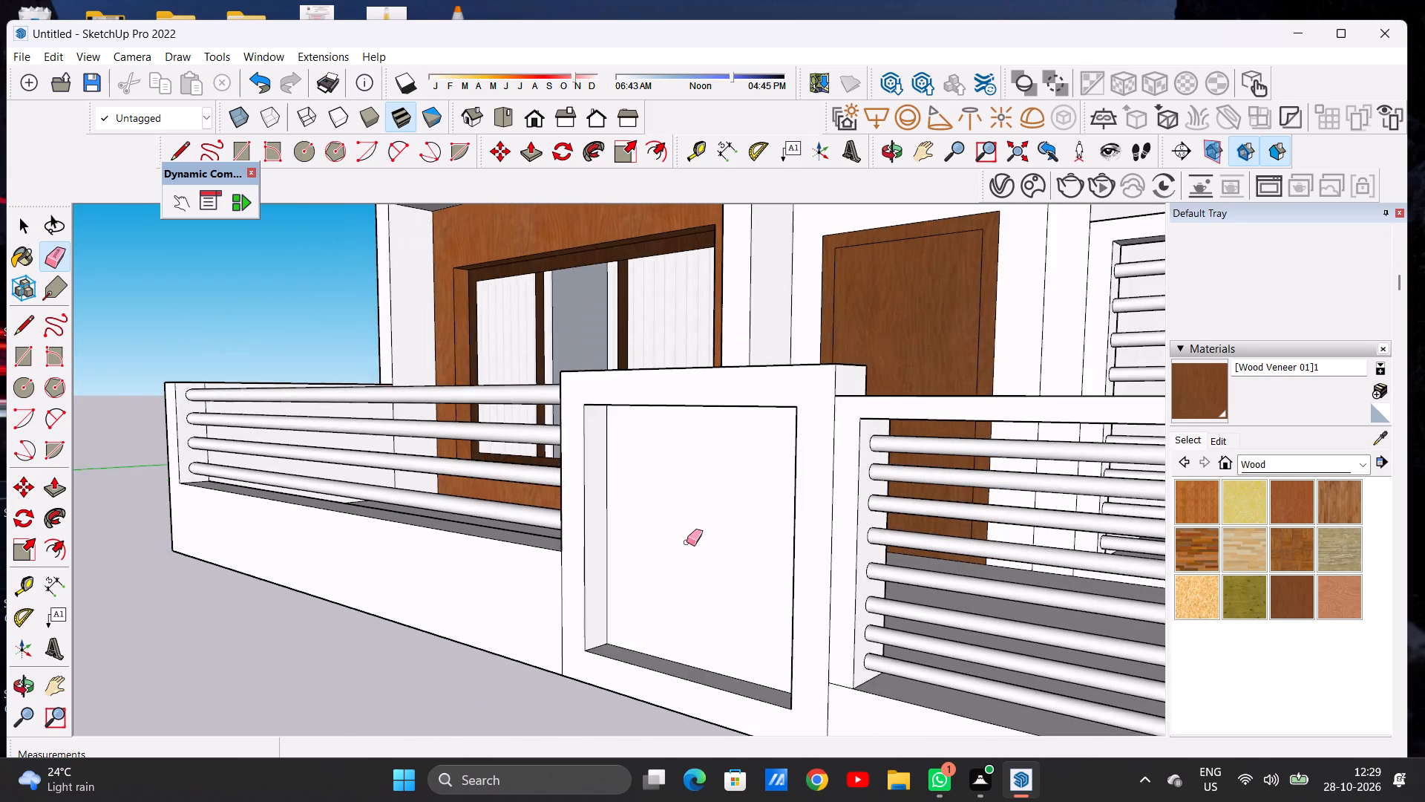
scroll(687, 542, "down", 7)
middle_click_drag(636, 571, 1056, 591)
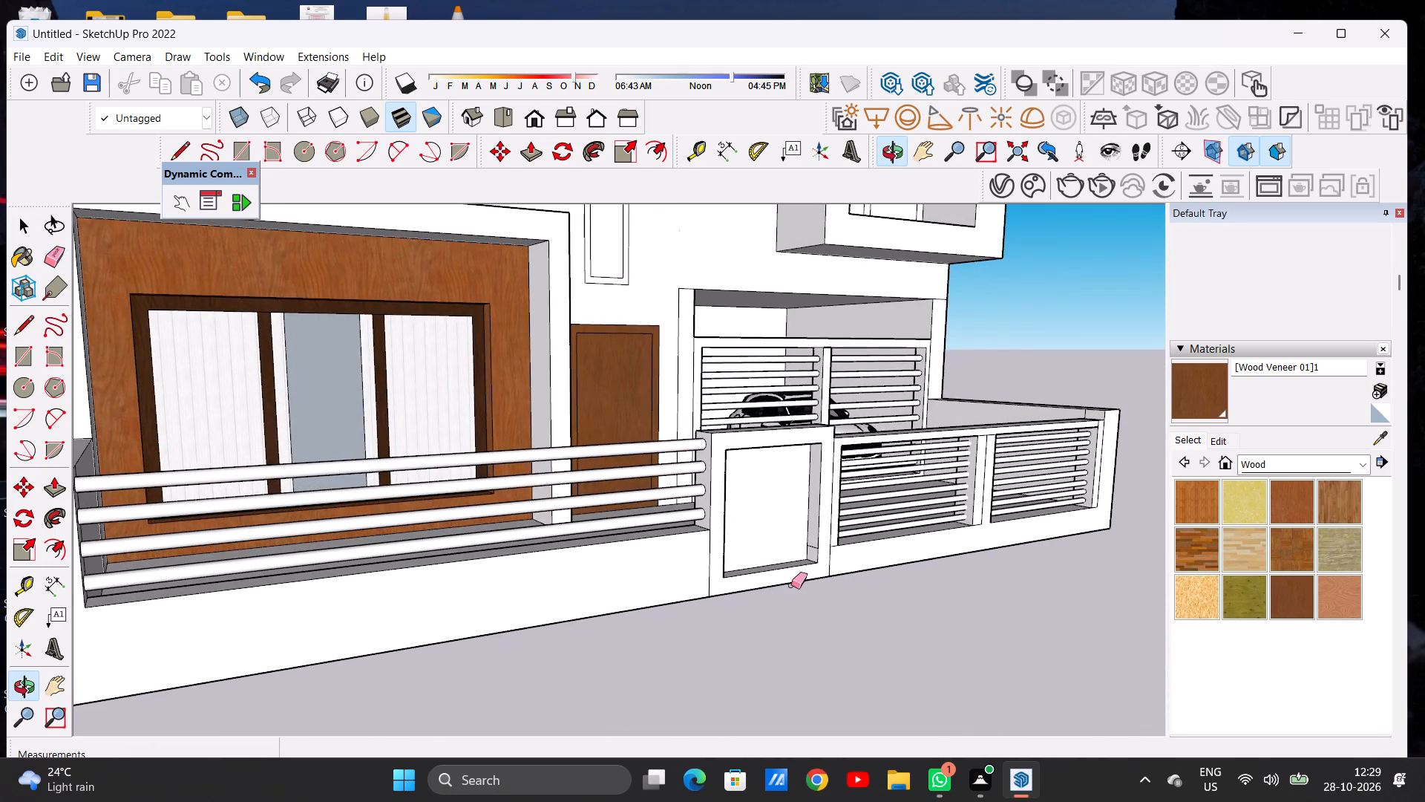
scroll(804, 578, "up", 6)
scroll(804, 578, "down", 1)
scroll(804, 578, "up", 14)
left_click_drag(828, 519, 824, 532)
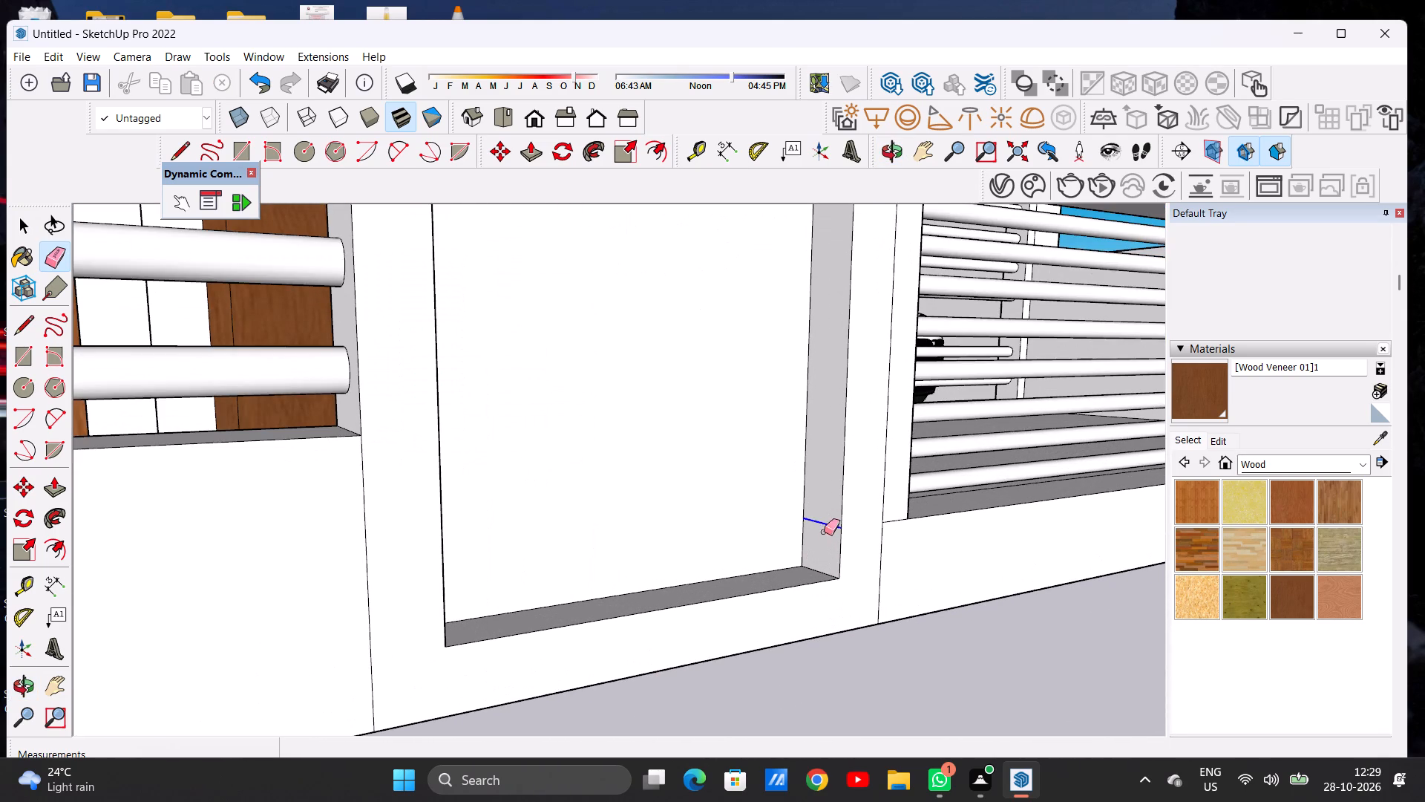
left_click_drag(824, 532, 824, 535)
Examine the cleaned panel, the boundary wall and the whole house facade from near and far.
scroll(782, 576, "down", 19)
middle_click_drag(813, 576, 603, 546)
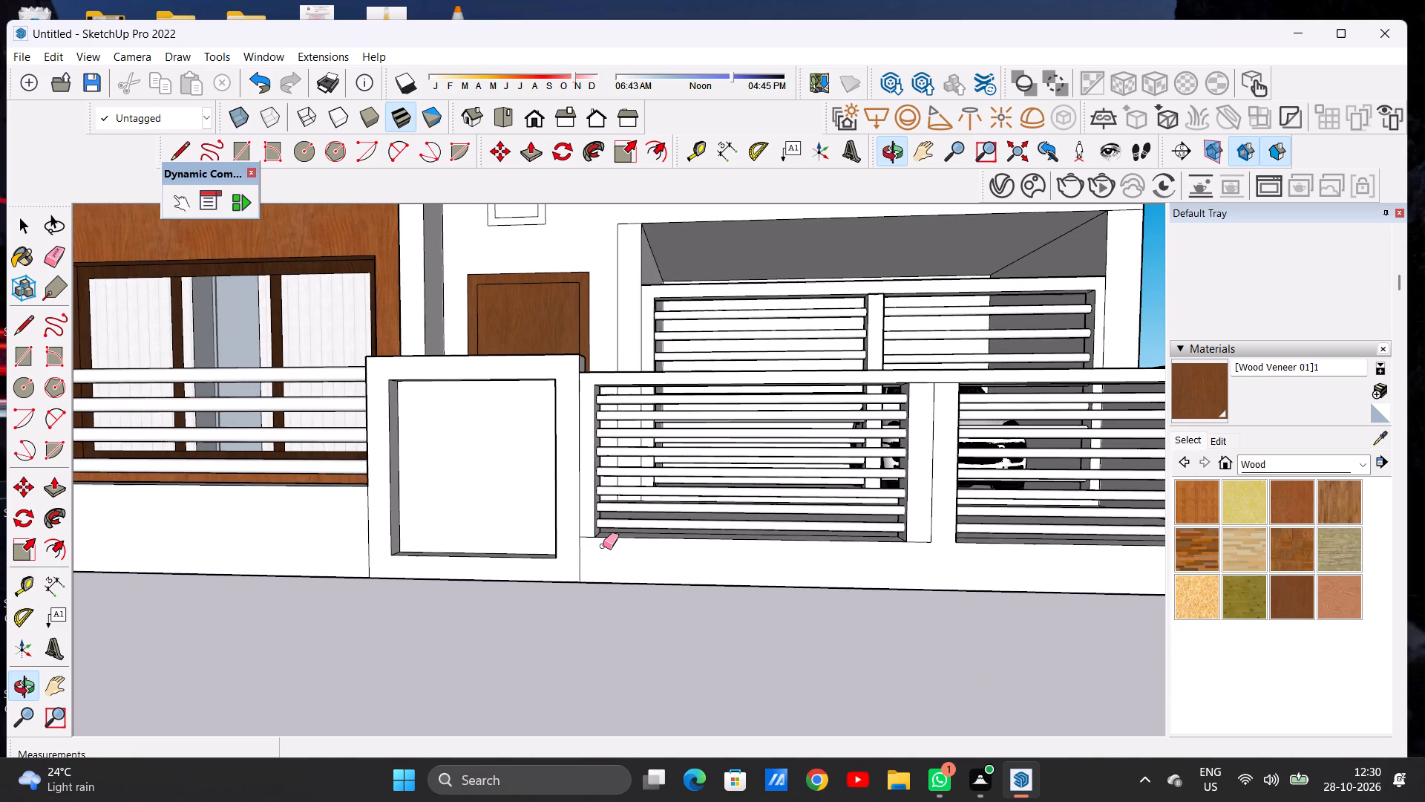
key("space")
scroll(673, 553, "down", 16)
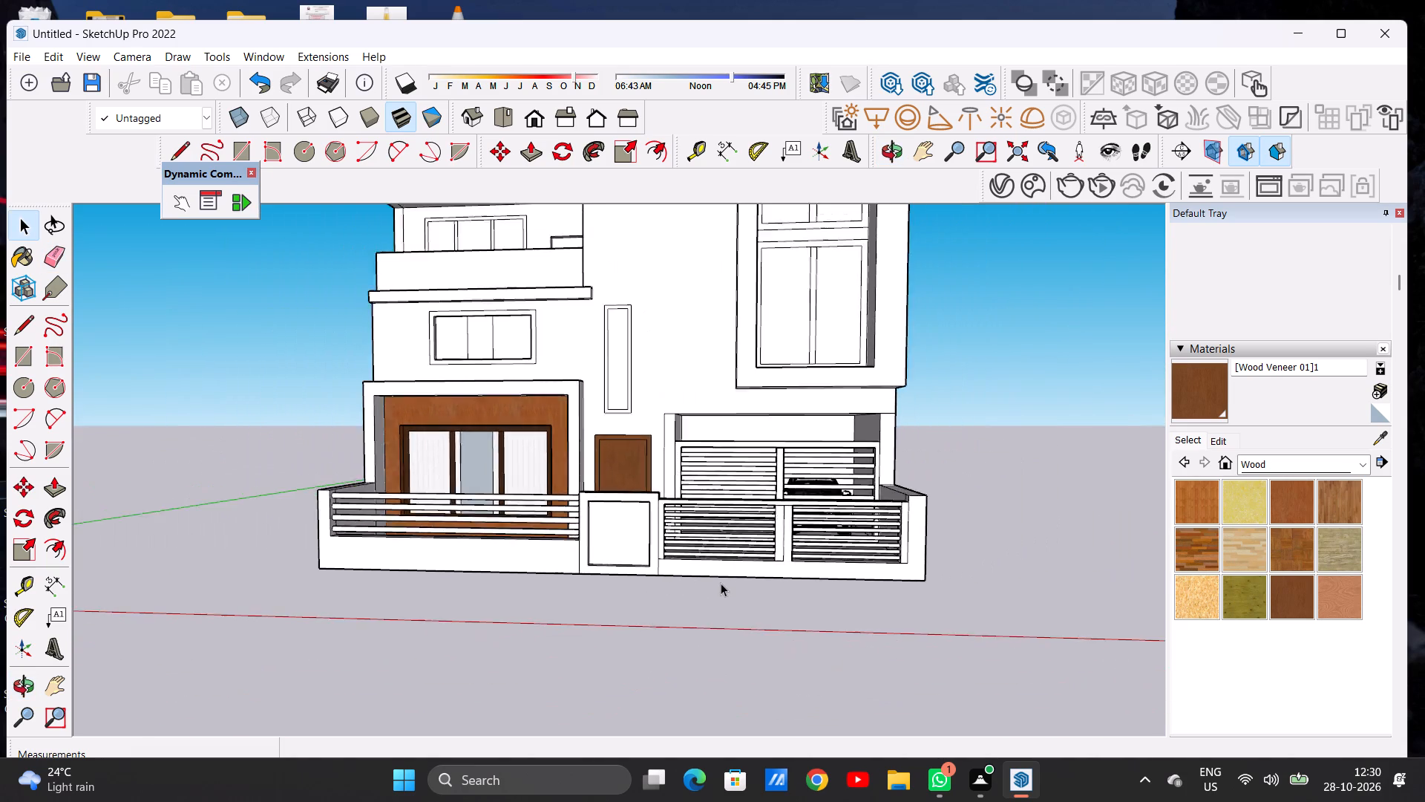
scroll(721, 583, "down", 13)
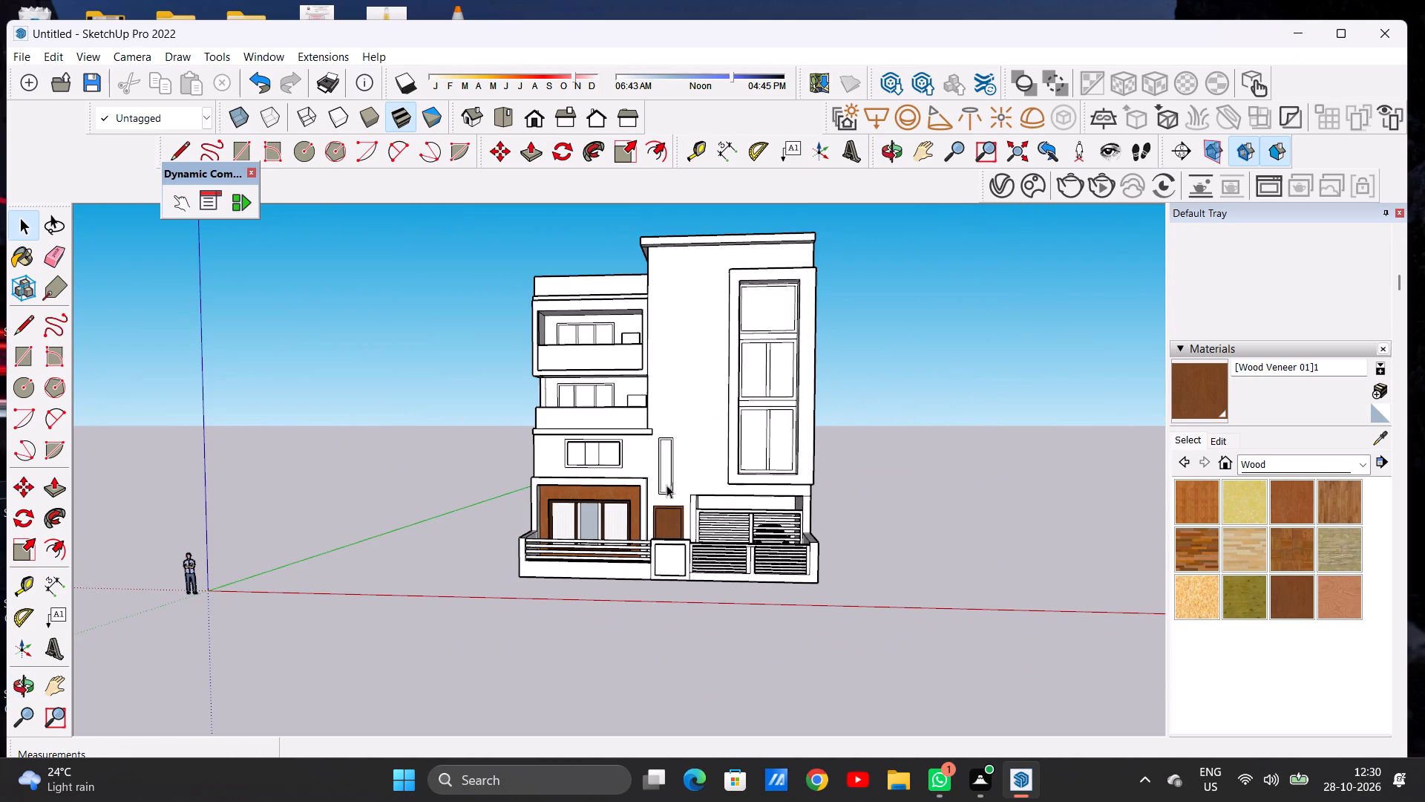
scroll(658, 503, "up", 5)
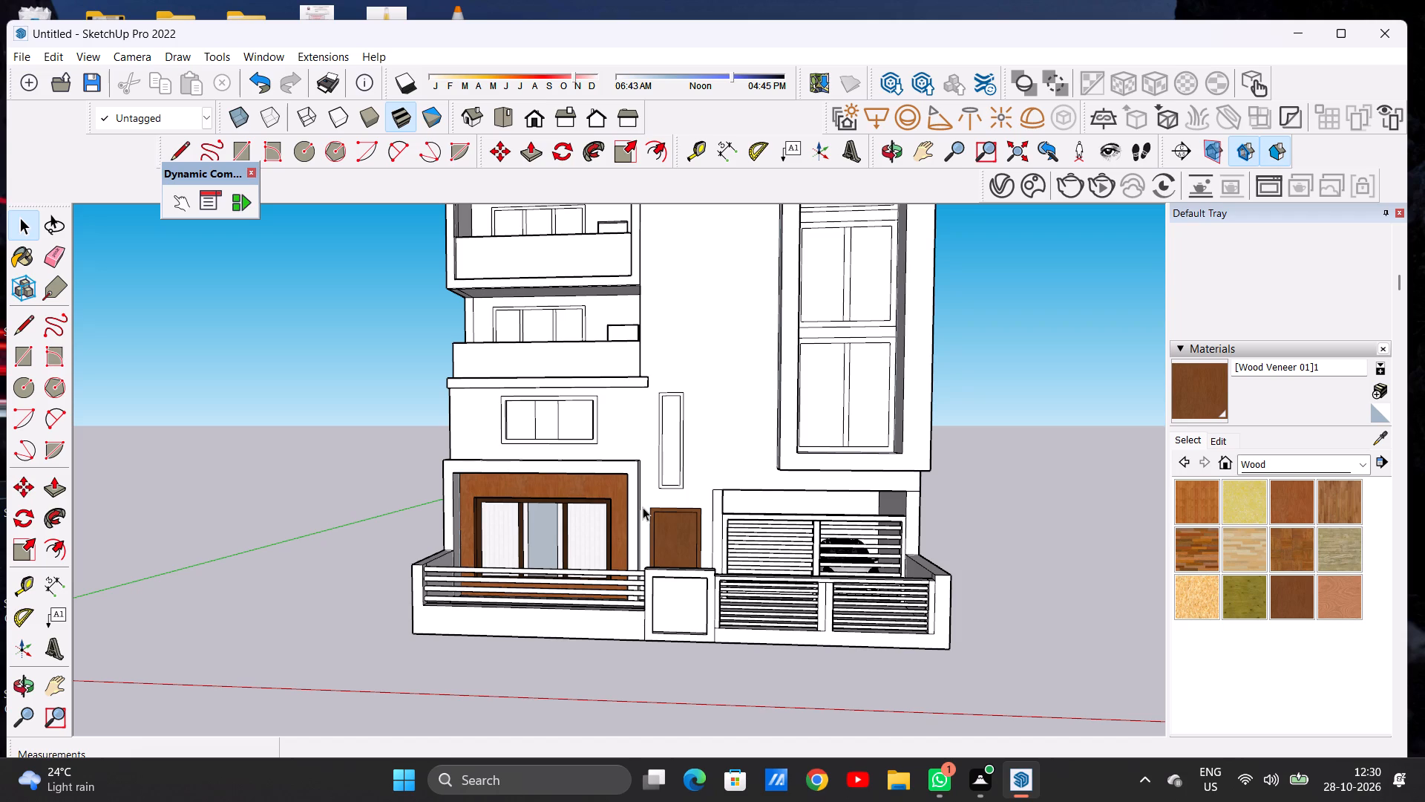
scroll(696, 474, "down", 12)
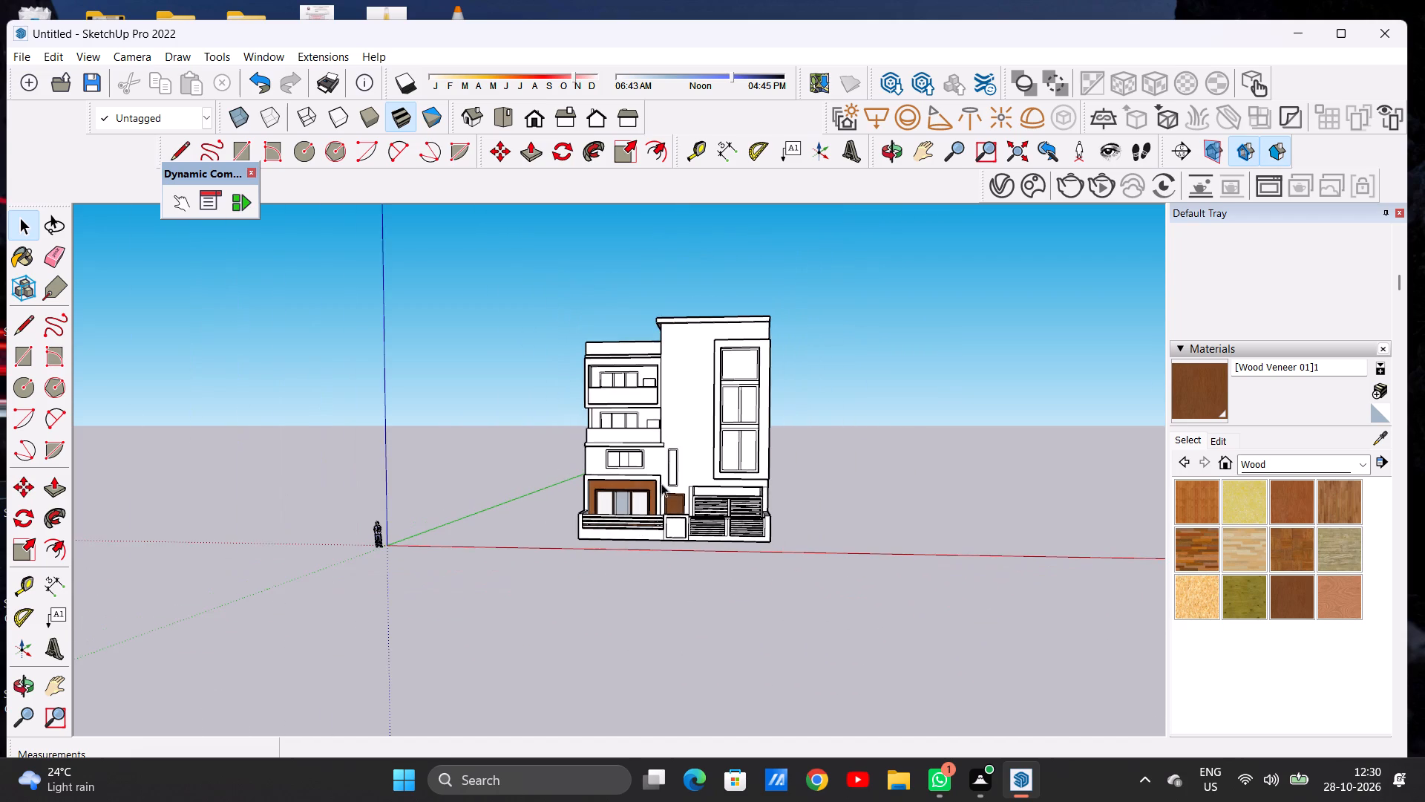
scroll(677, 539, "up", 7)
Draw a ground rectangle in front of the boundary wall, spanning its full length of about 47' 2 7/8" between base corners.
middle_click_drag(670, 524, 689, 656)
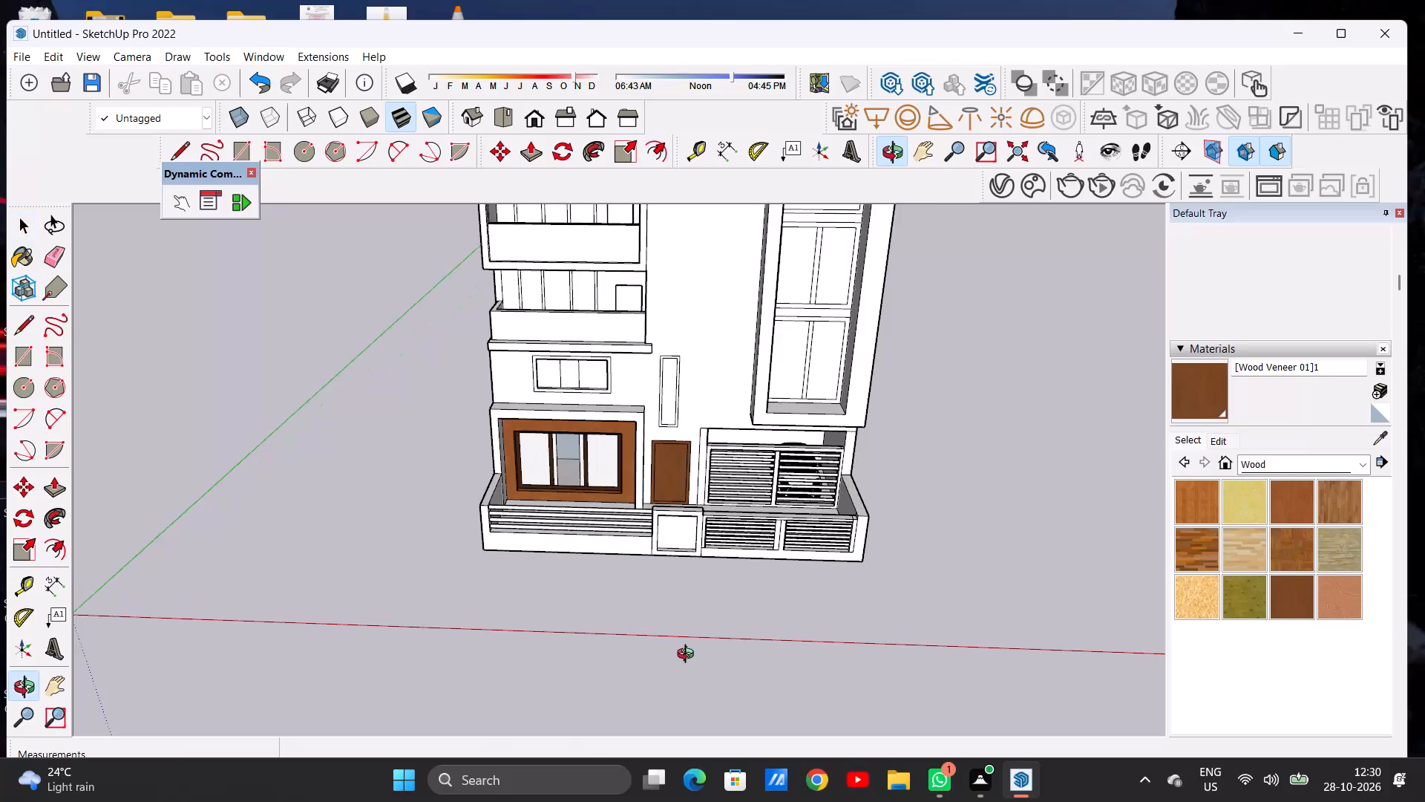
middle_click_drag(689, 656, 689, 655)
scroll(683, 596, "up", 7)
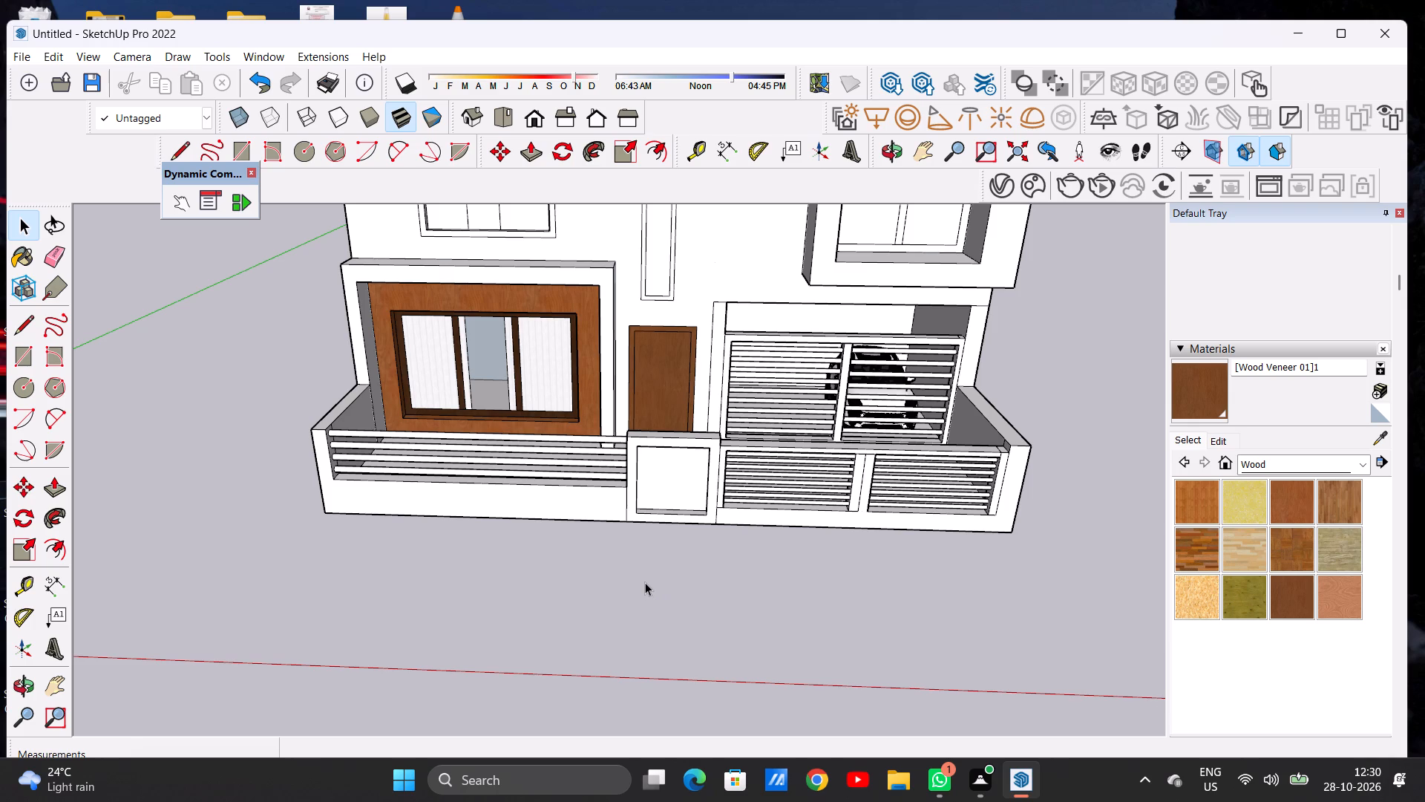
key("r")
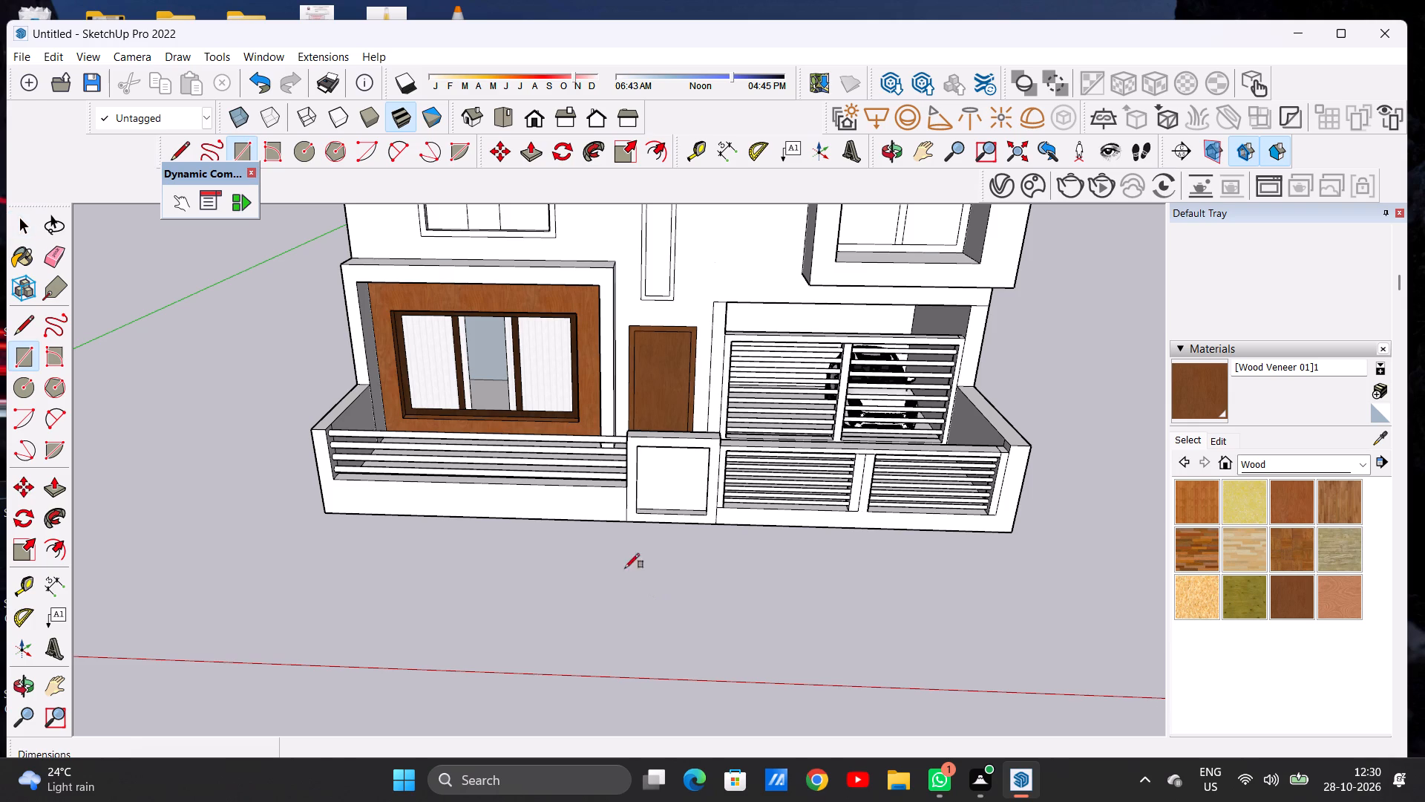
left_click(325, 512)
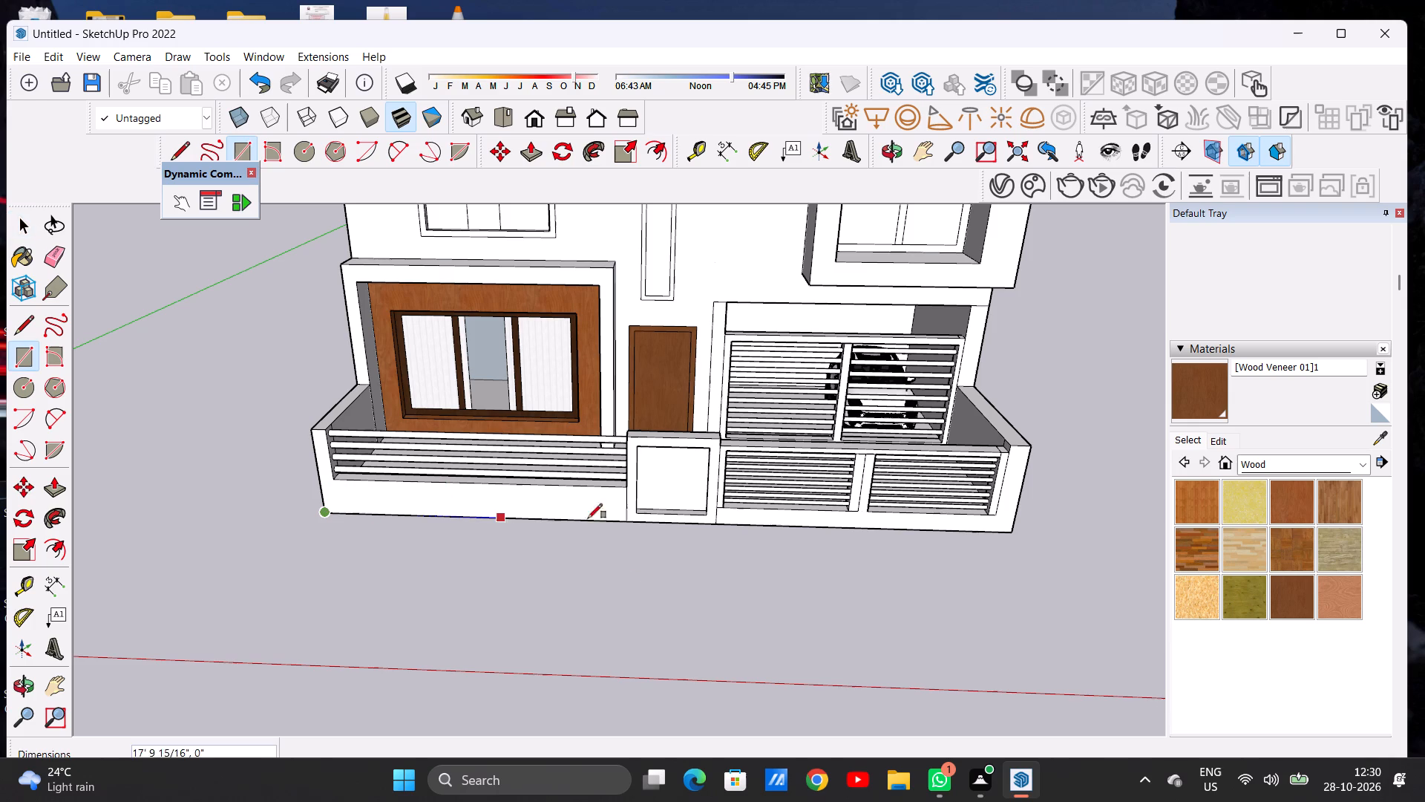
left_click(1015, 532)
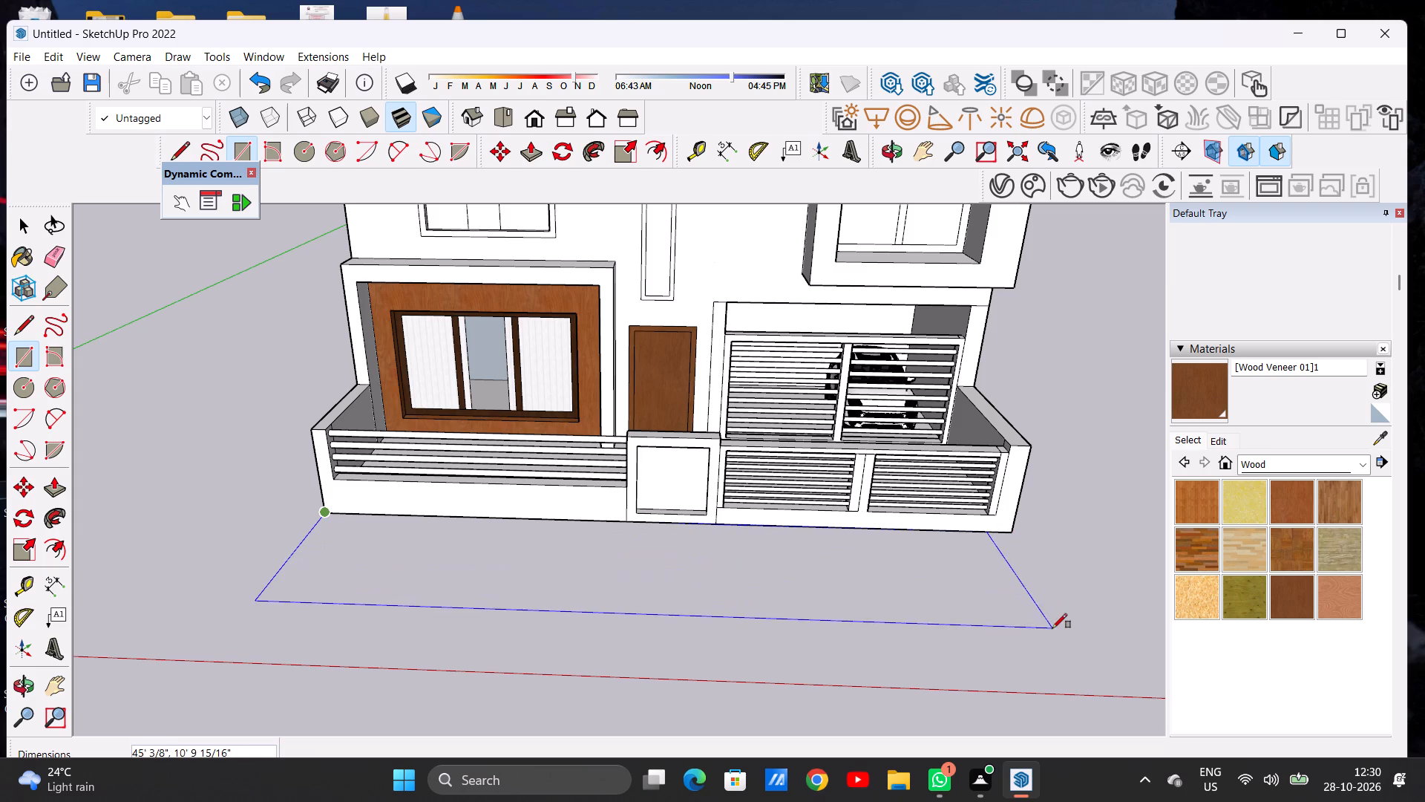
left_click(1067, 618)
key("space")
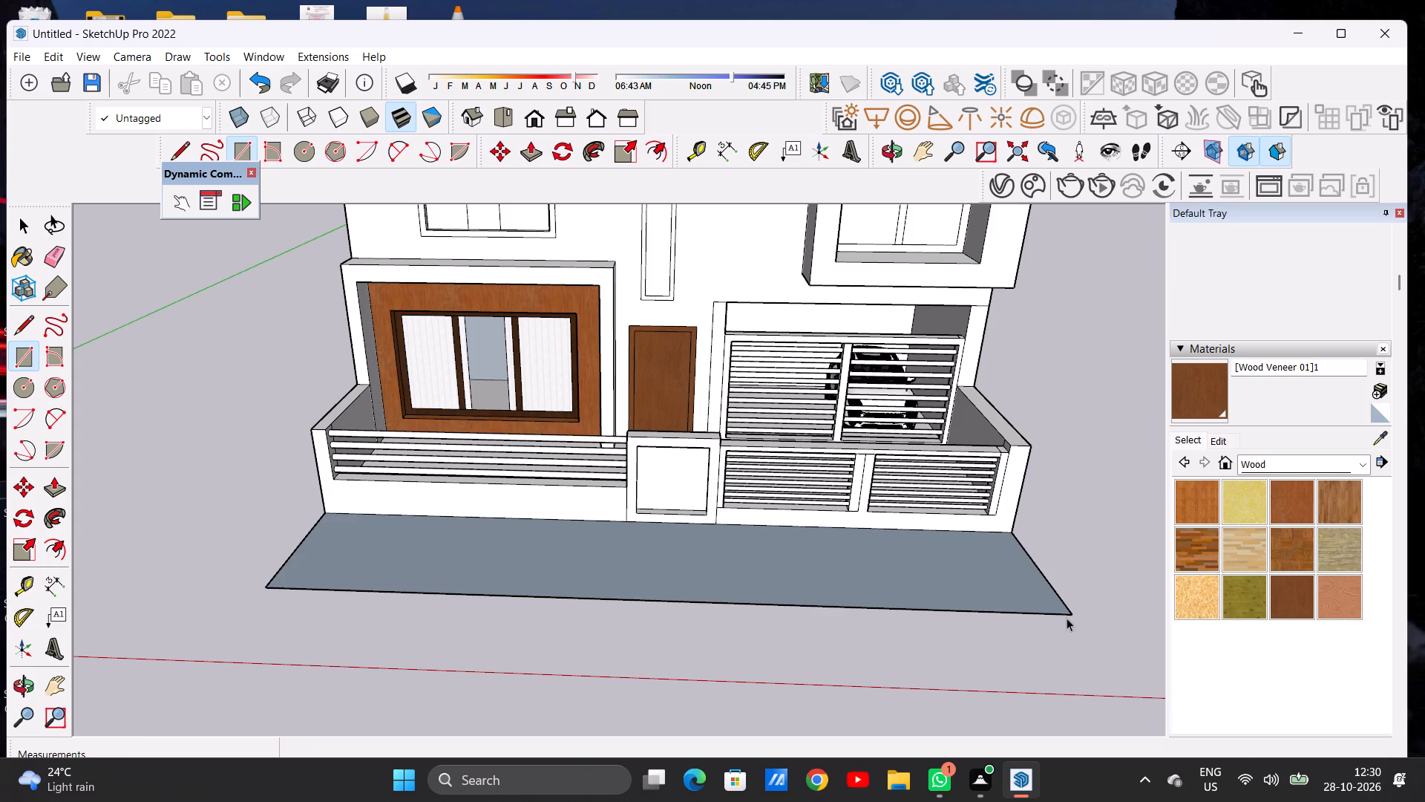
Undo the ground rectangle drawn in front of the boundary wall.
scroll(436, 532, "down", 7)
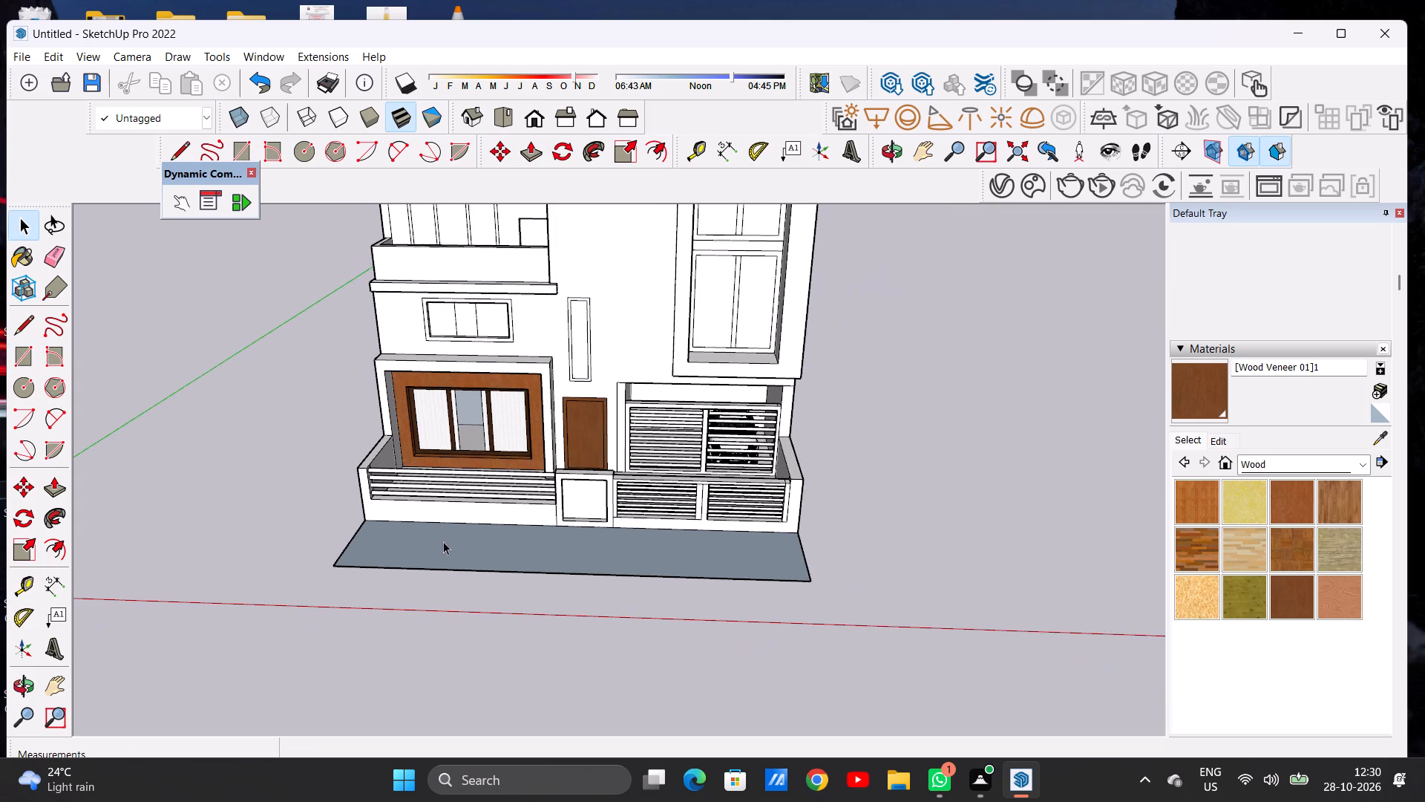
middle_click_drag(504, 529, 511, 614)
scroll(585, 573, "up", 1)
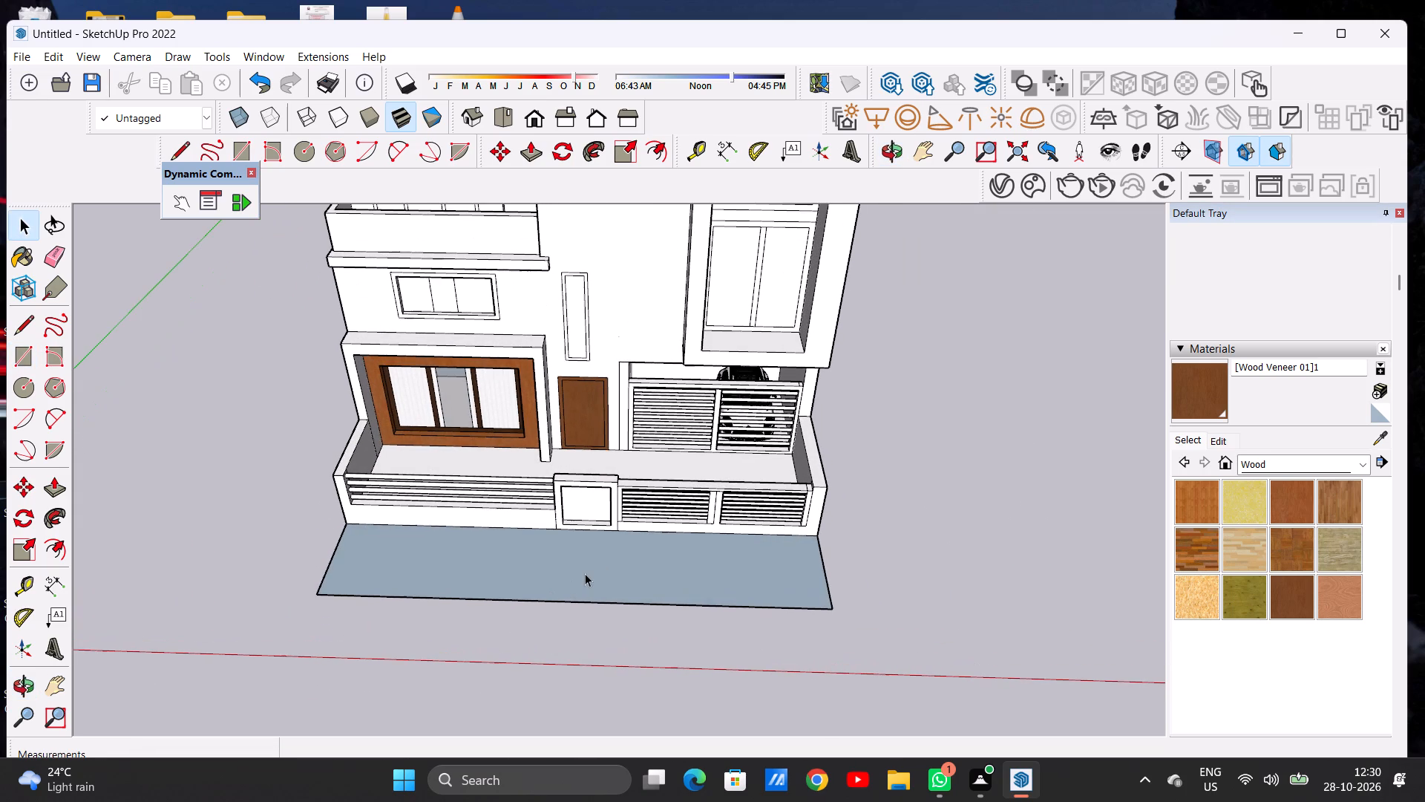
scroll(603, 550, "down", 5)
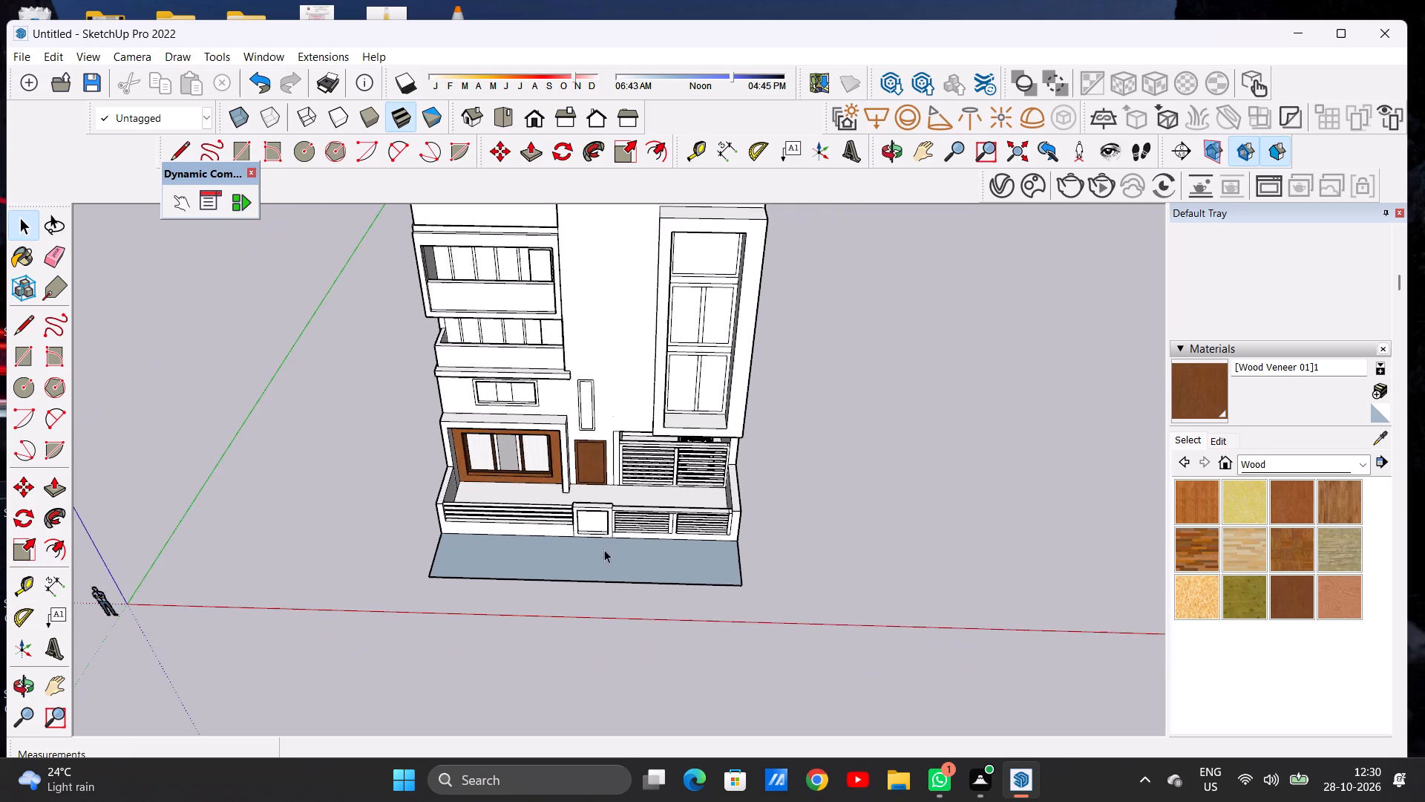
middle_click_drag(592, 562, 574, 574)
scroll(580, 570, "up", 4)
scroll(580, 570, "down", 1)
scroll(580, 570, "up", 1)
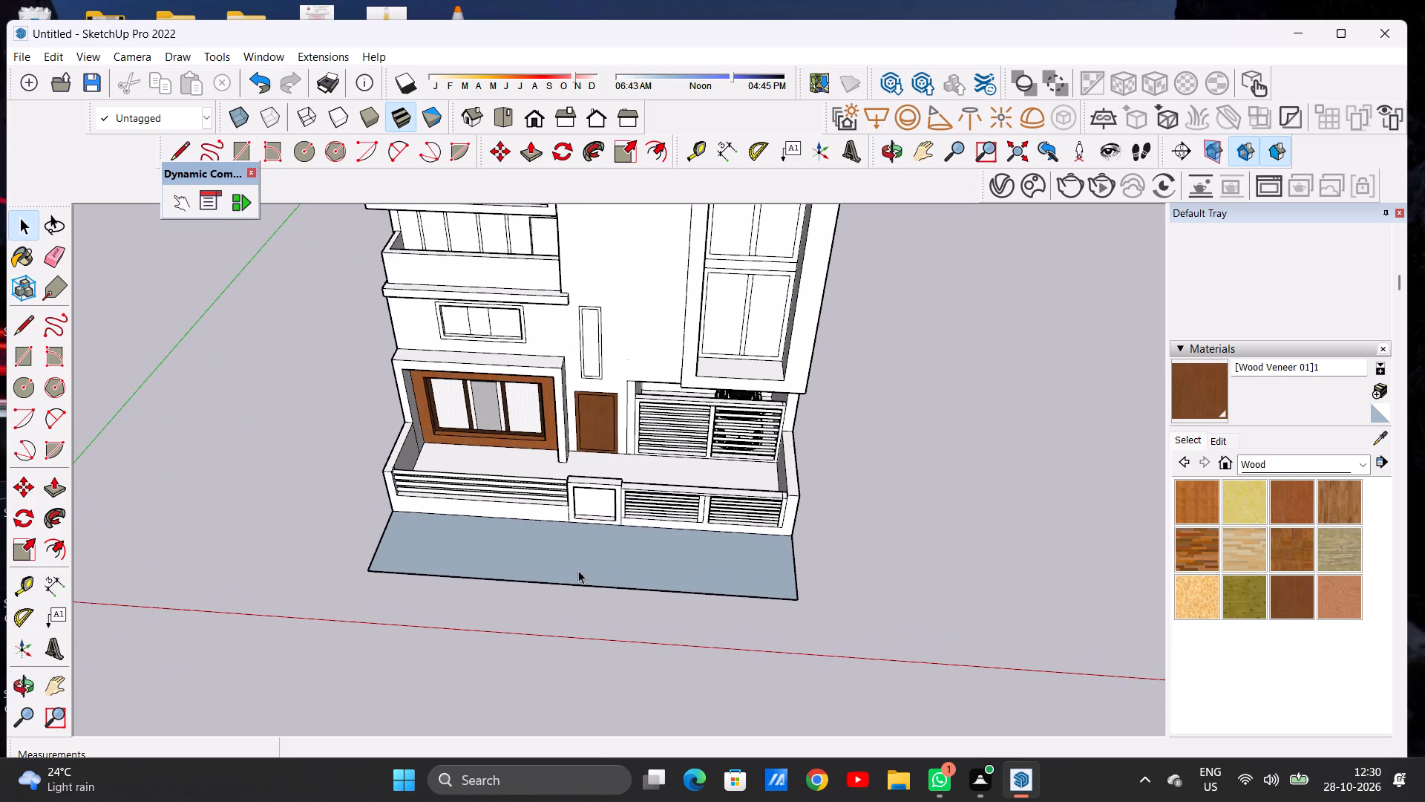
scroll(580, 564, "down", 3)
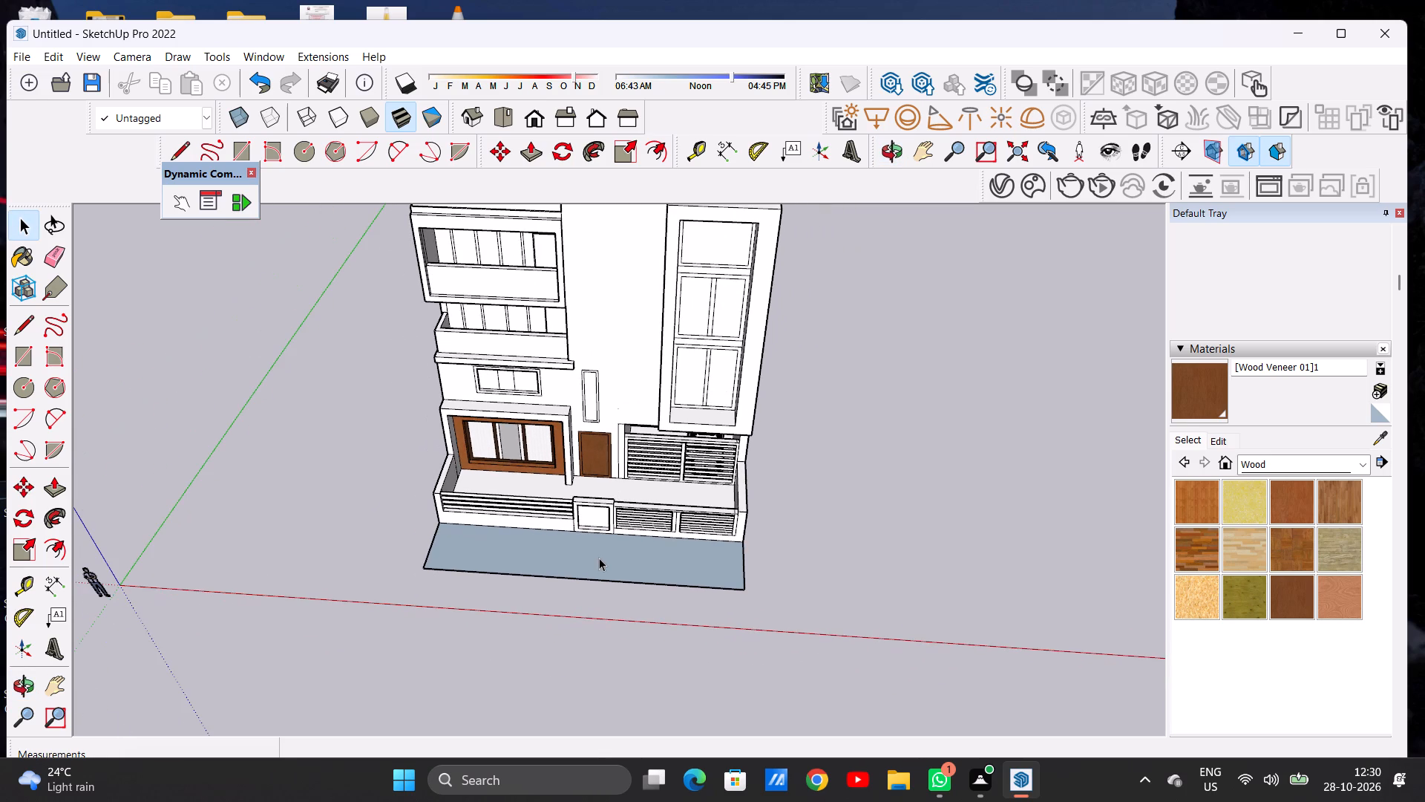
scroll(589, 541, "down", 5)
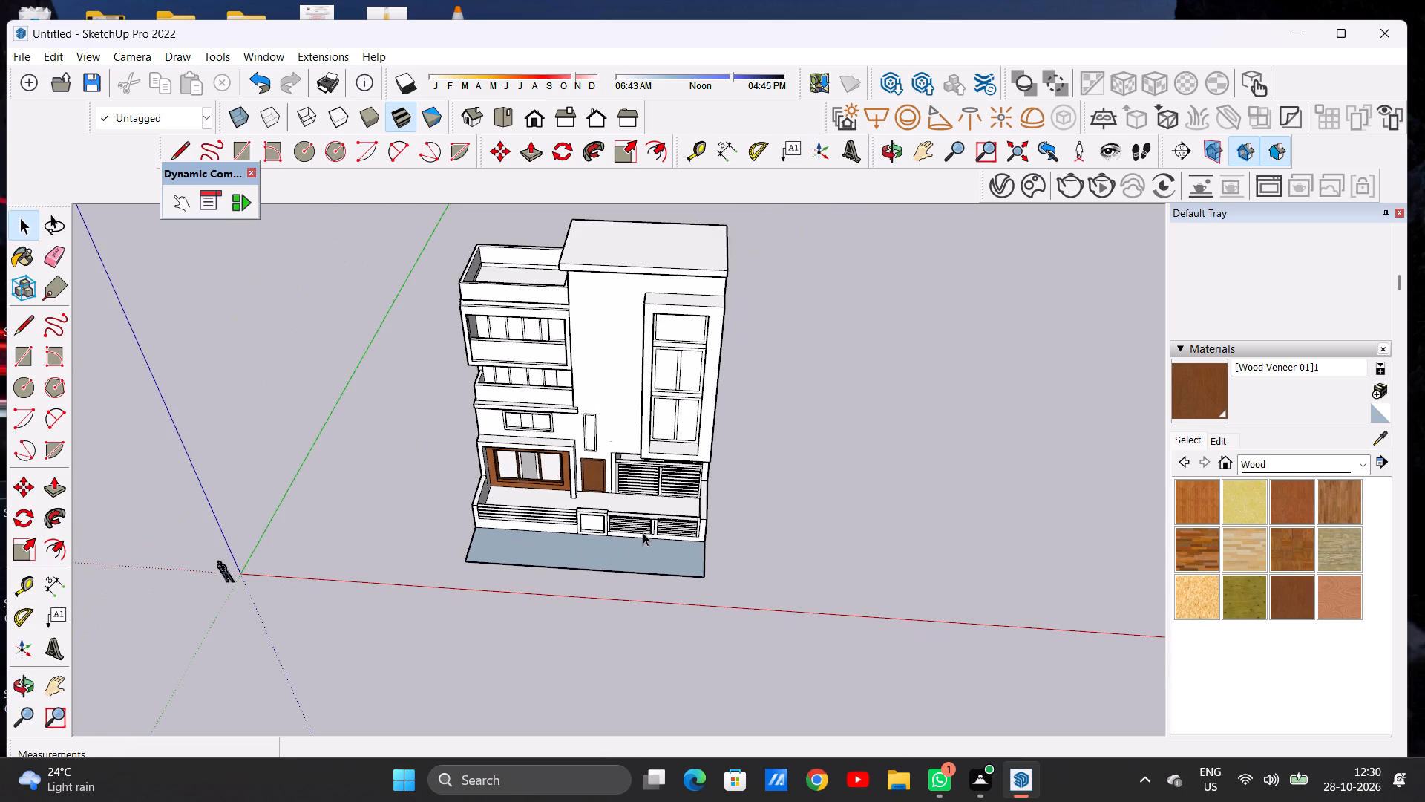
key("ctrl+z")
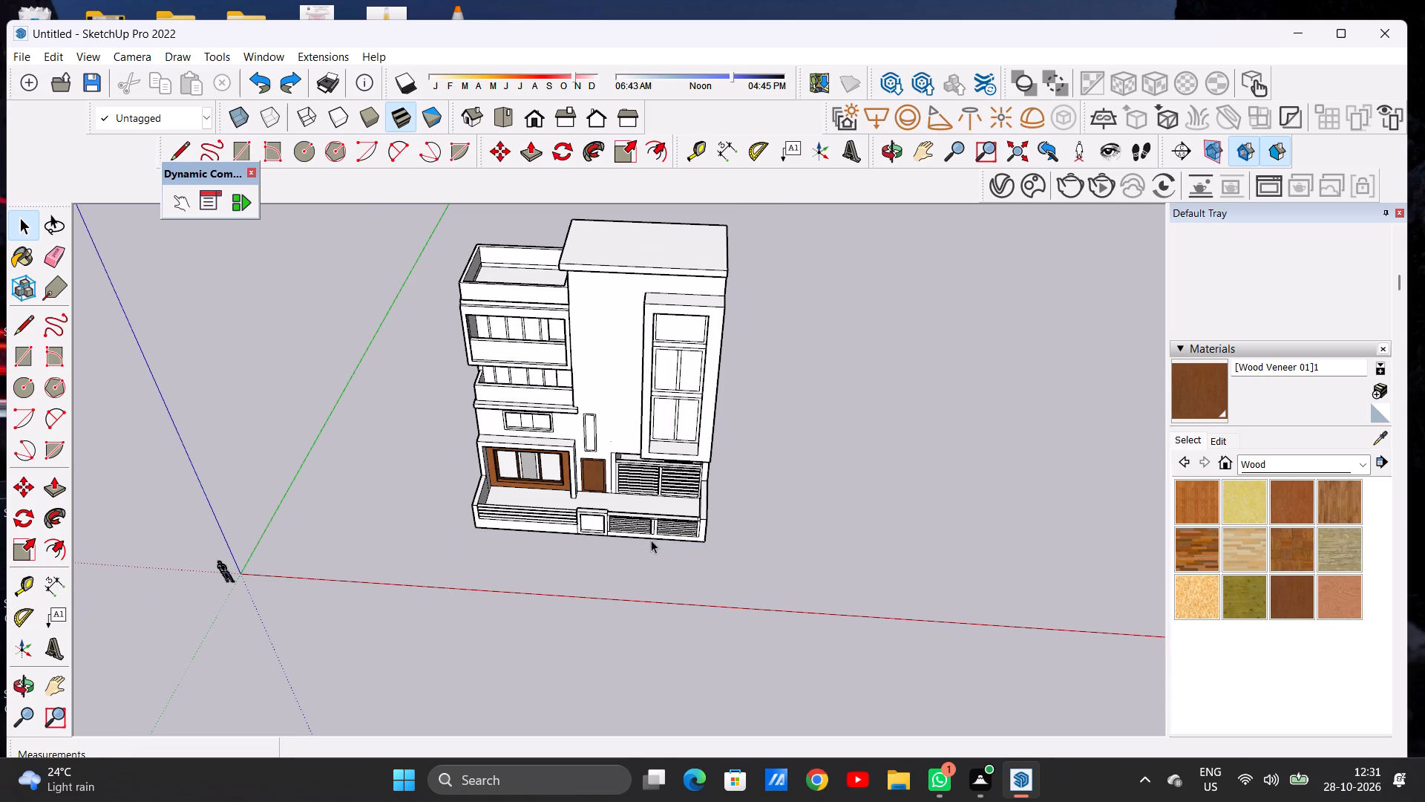
Select all of the house's connected geometry, including the boundary wall and railings.
triple_click(657, 521)
double_click(657, 521)
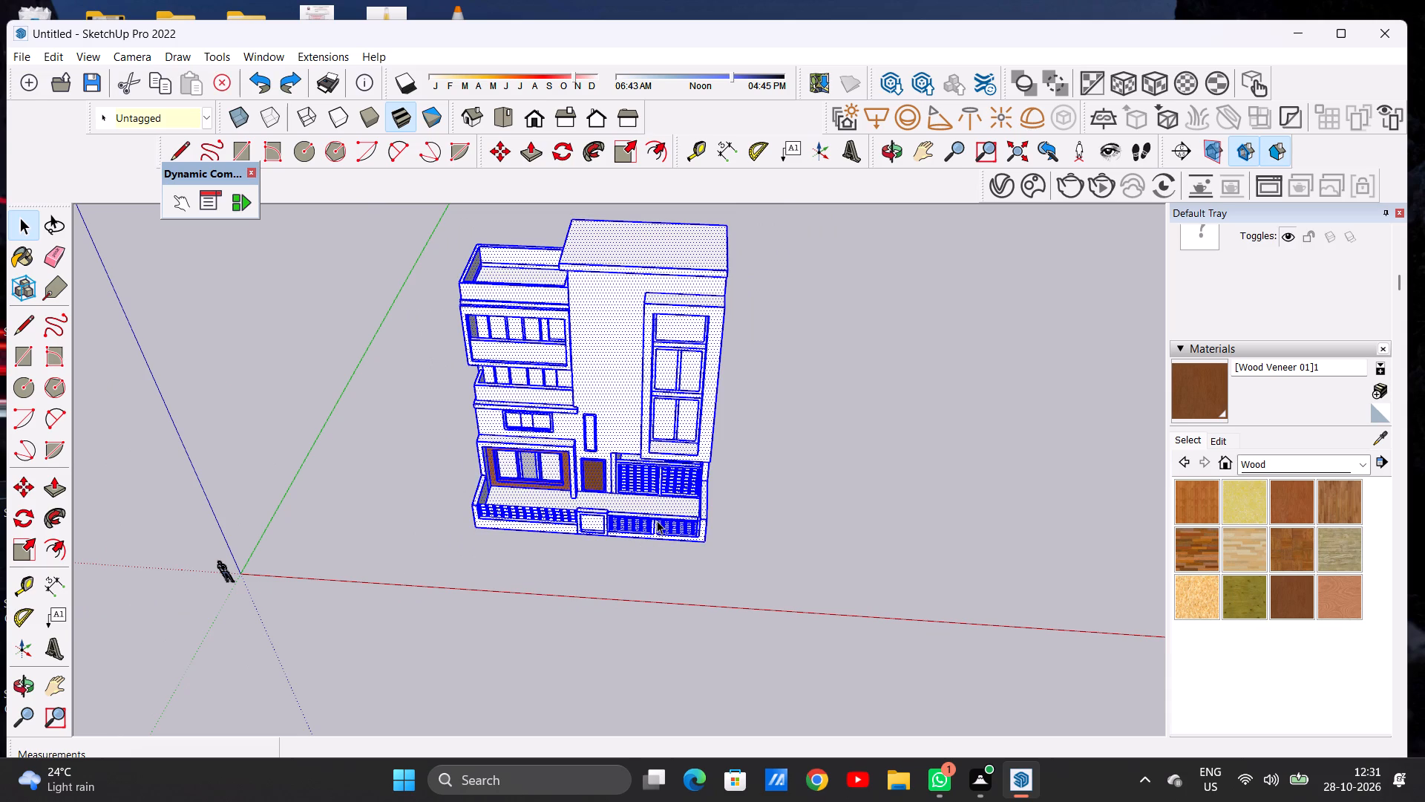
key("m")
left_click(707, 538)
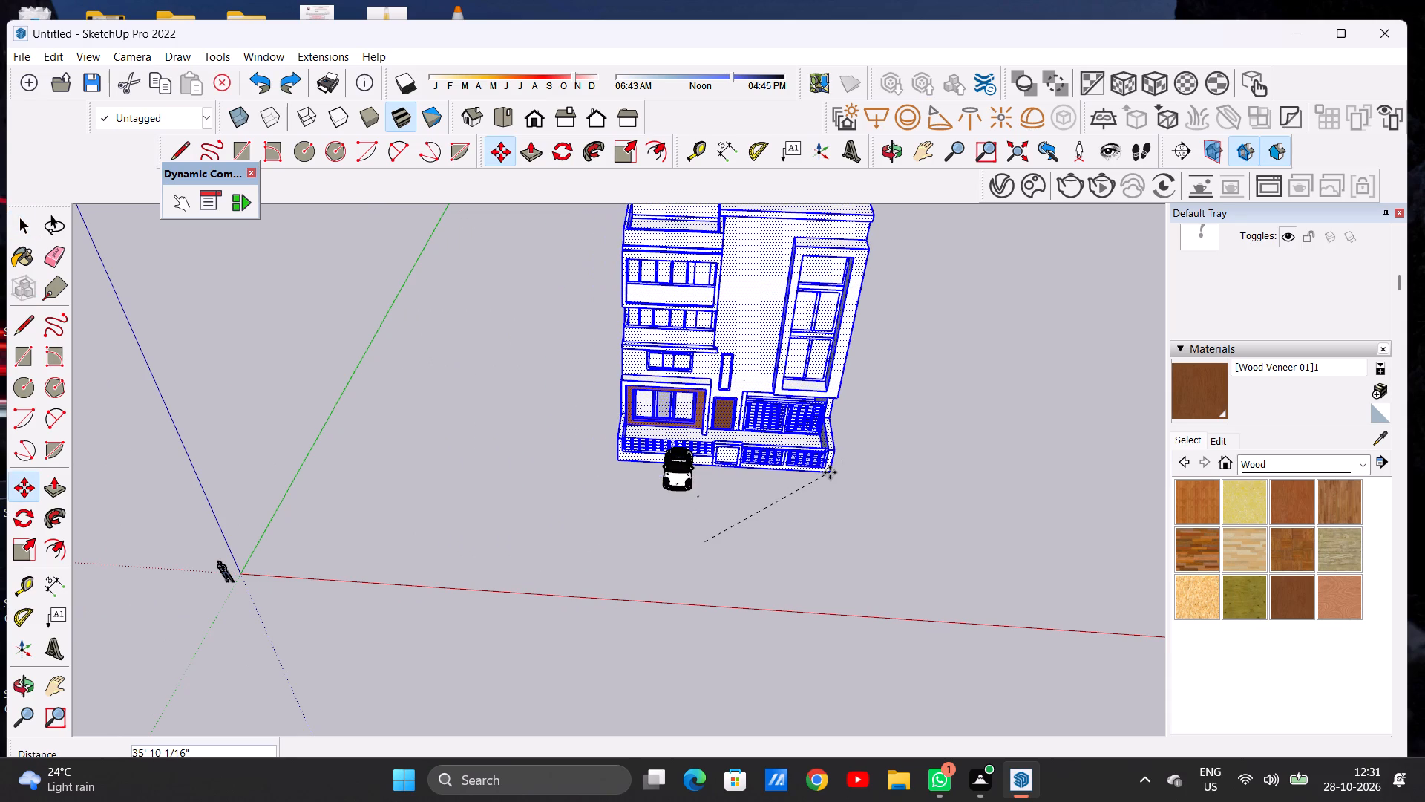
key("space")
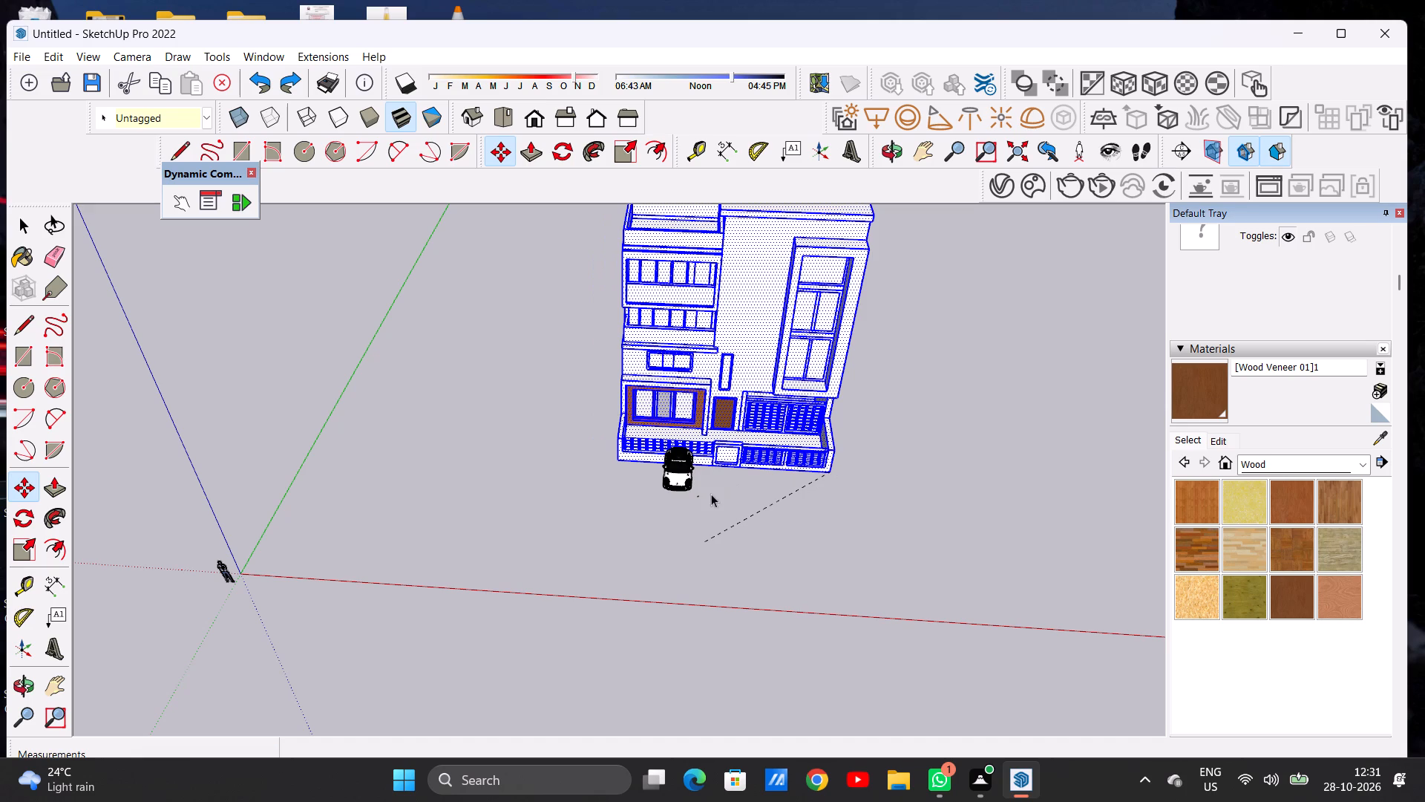
Add the parked car to the house selection and move everything about 36' 9 1/2" back from the origin by the wall's front corner.
middle_click_drag(695, 551, 704, 431)
scroll(669, 469, "up", 4)
middle_click_drag(670, 469, 669, 488)
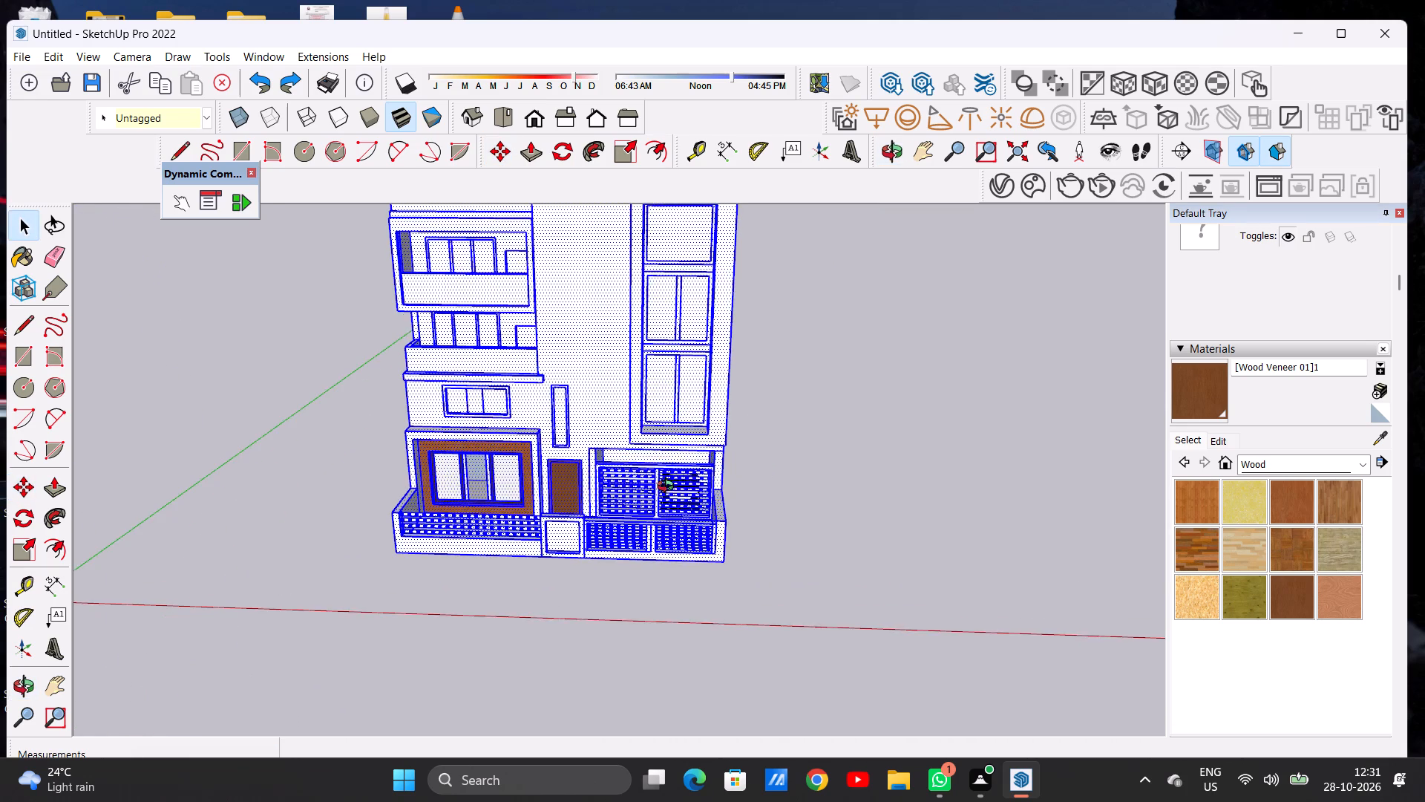
middle_click_drag(669, 488, 658, 547)
scroll(669, 472, "up", 15)
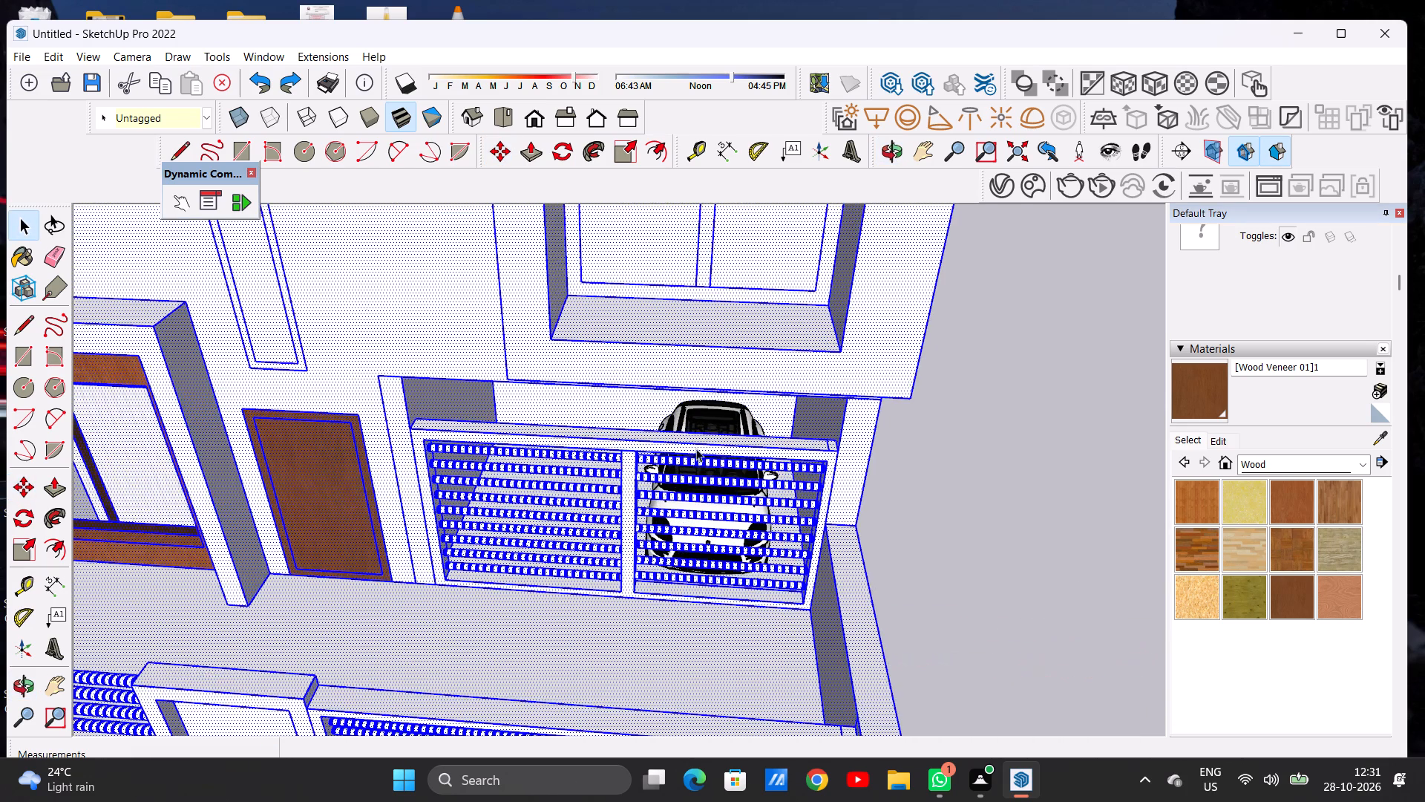
scroll(702, 442, "up", 5)
left_click(725, 419, "ctrl")
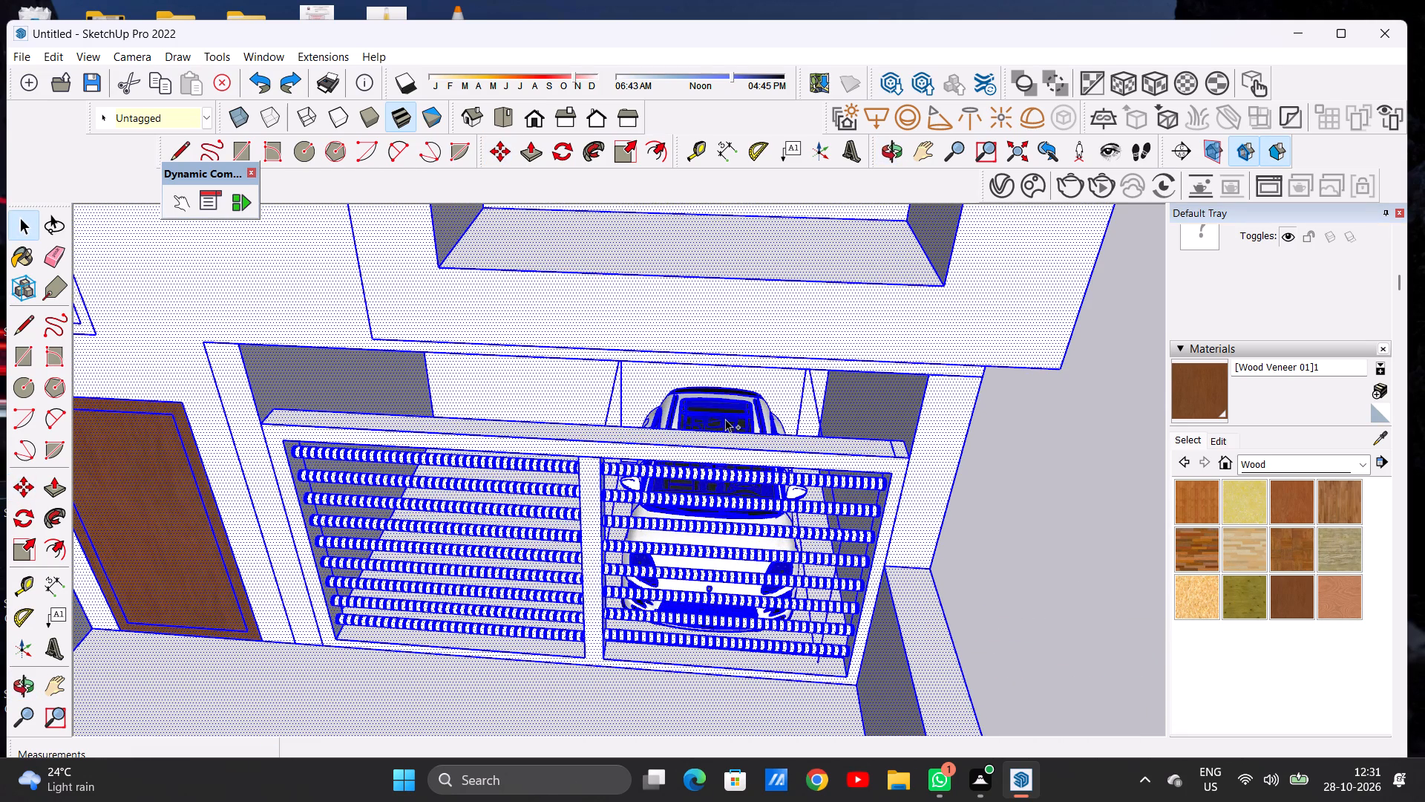
scroll(721, 480, "down", 20)
scroll(721, 480, "down", 9)
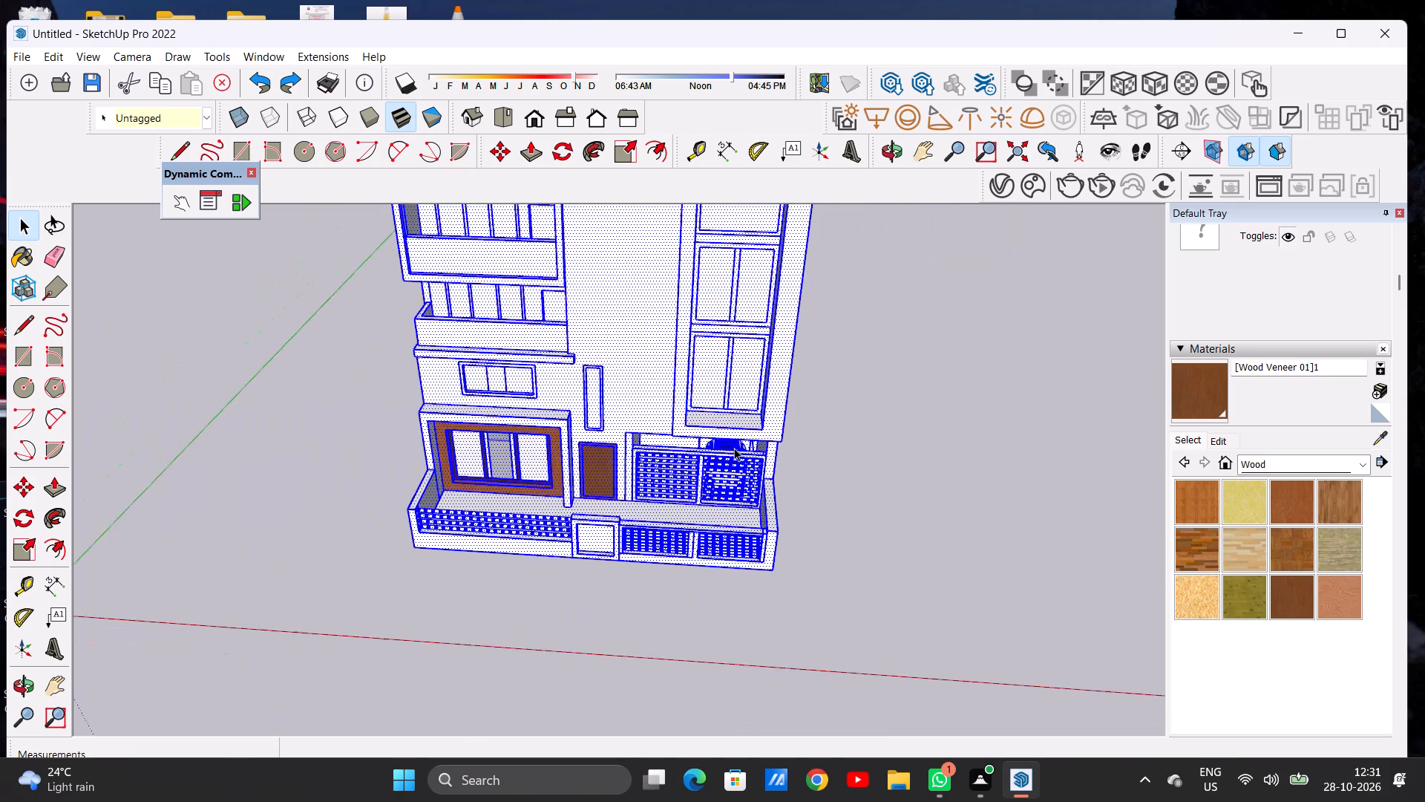
key("m")
left_click(767, 567)
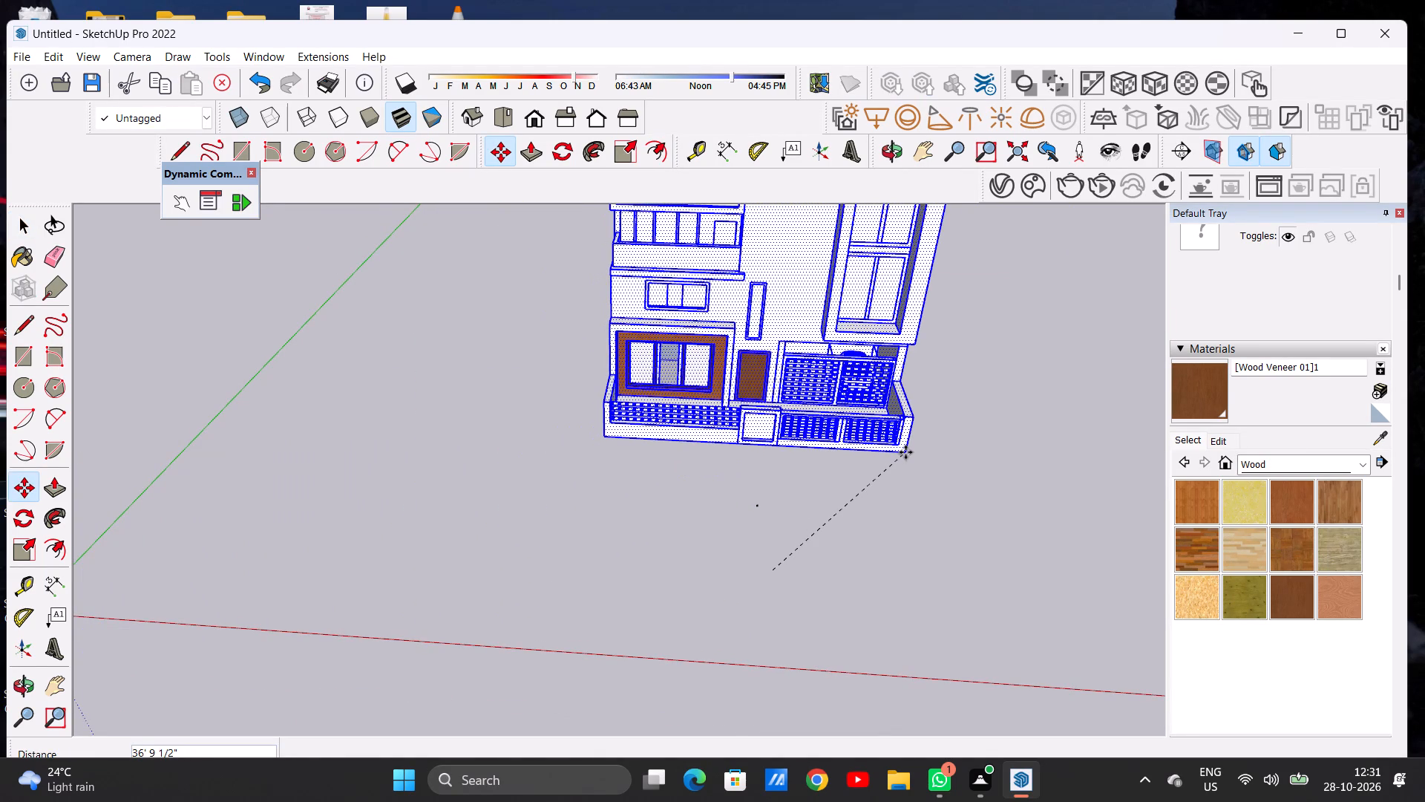
left_click(905, 452)
key("space")
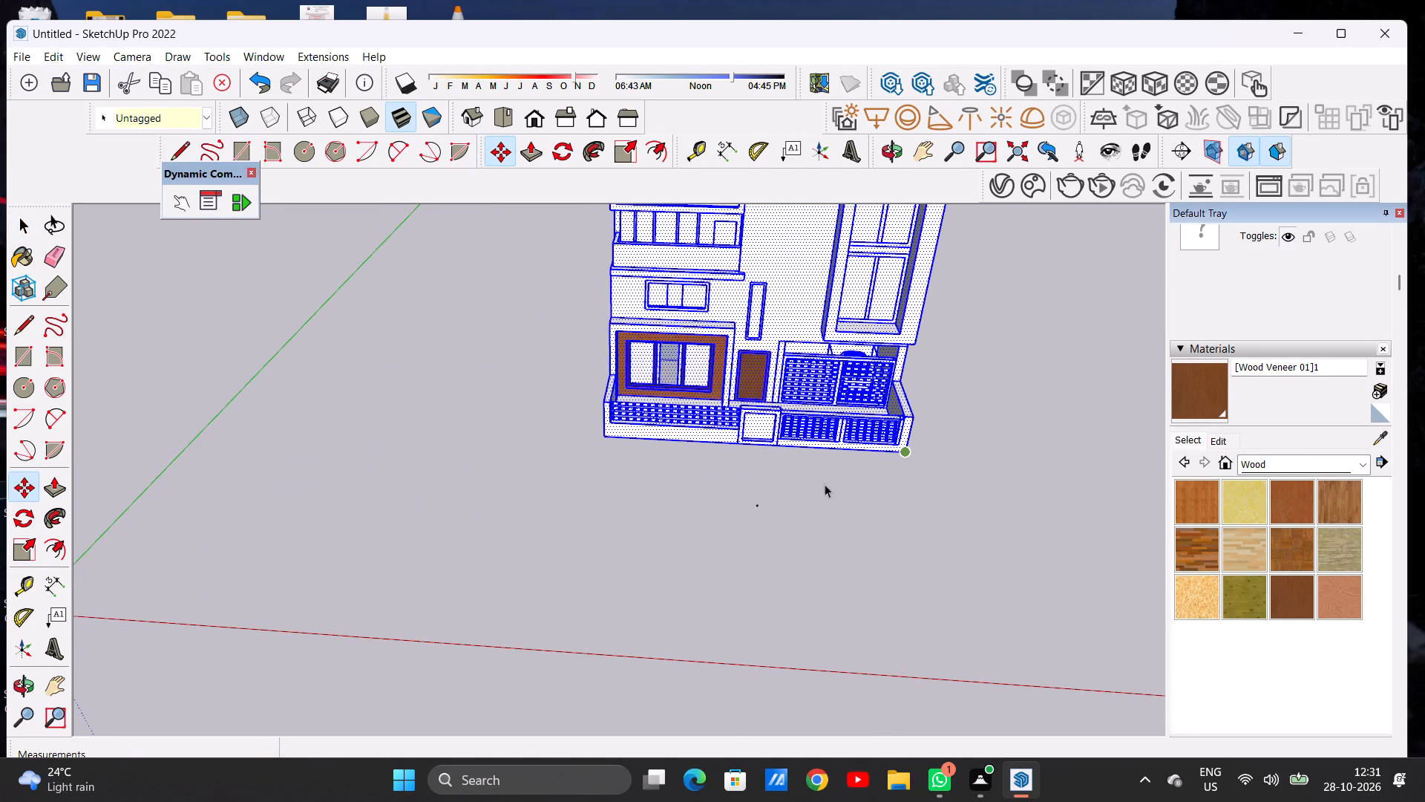
Delete the small stray circular face with its edge floating in front of the boundary wall.
scroll(764, 517, "up", 20)
scroll(764, 517, "up", 2)
scroll(770, 514, "down", 1)
scroll(770, 514, "up", 3)
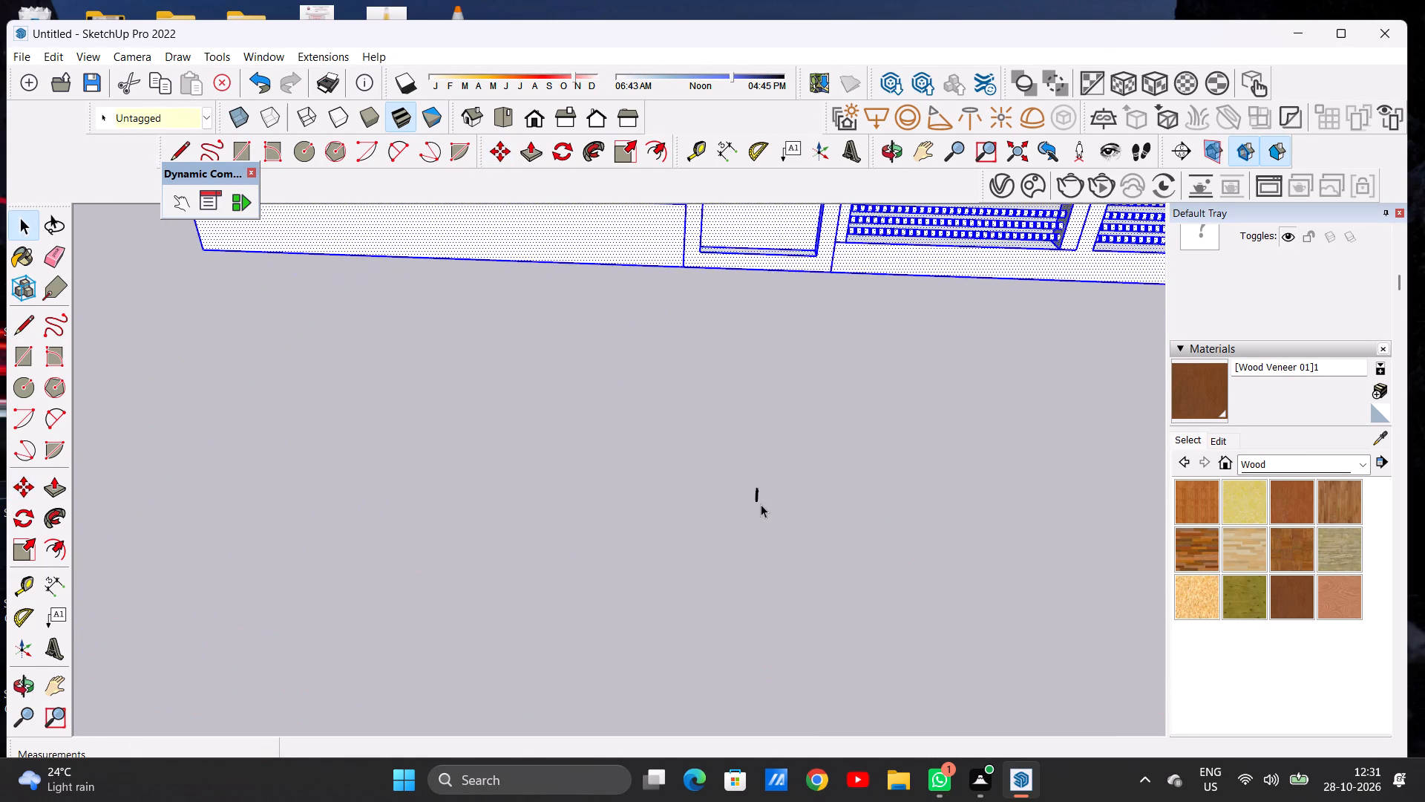
scroll(760, 503, "up", 20)
scroll(760, 503, "up", 3)
middle_click_drag(780, 474, 677, 477)
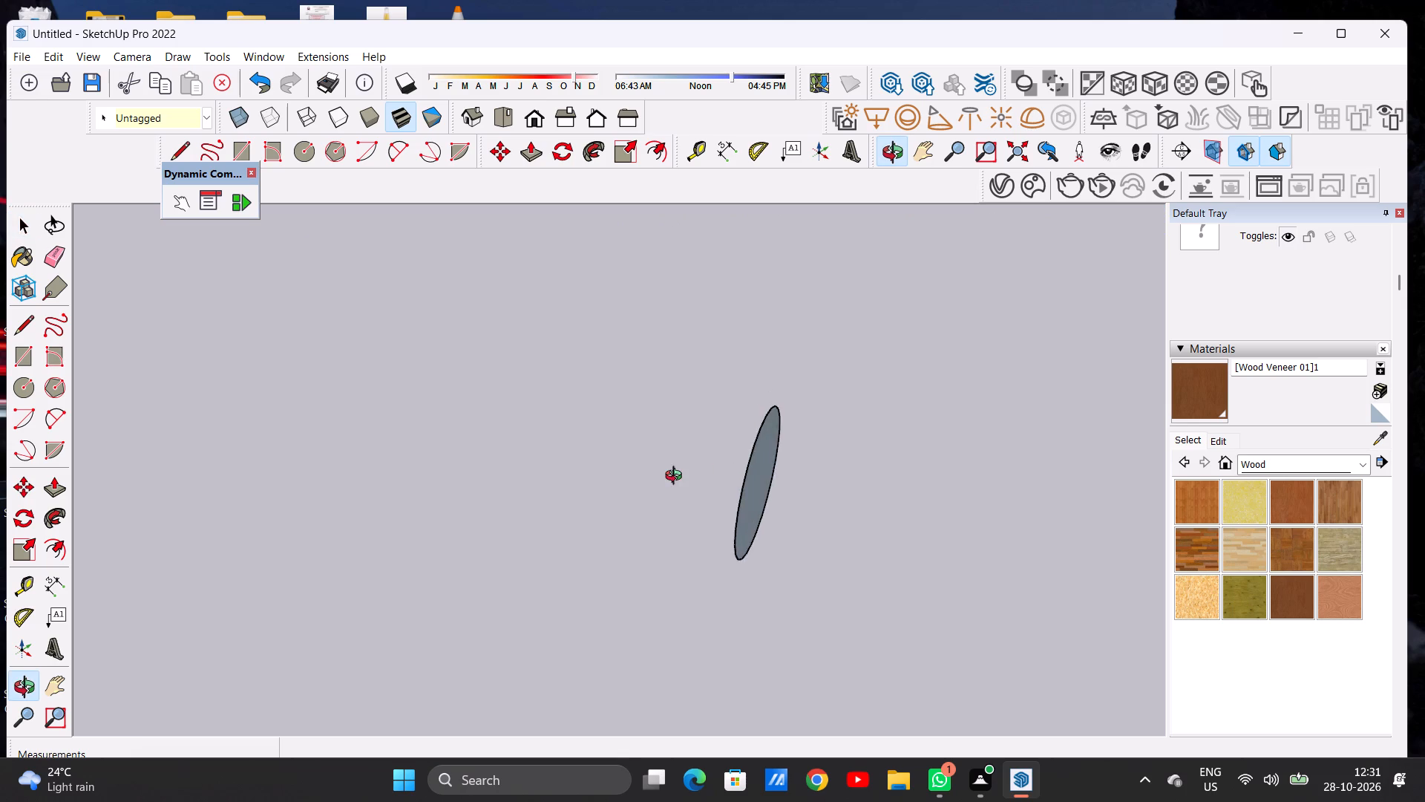
middle_click_drag(677, 477, 784, 483)
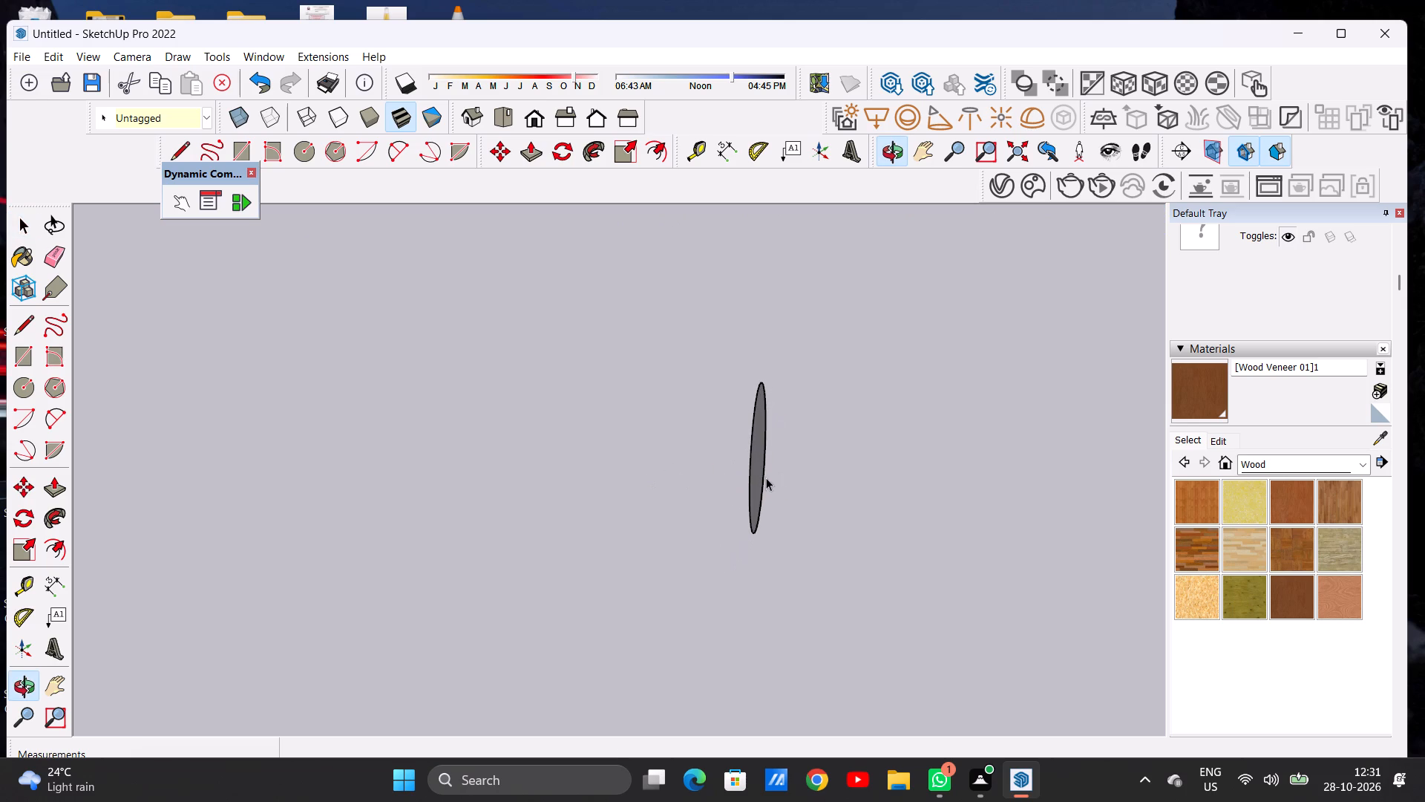
double_click(756, 479)
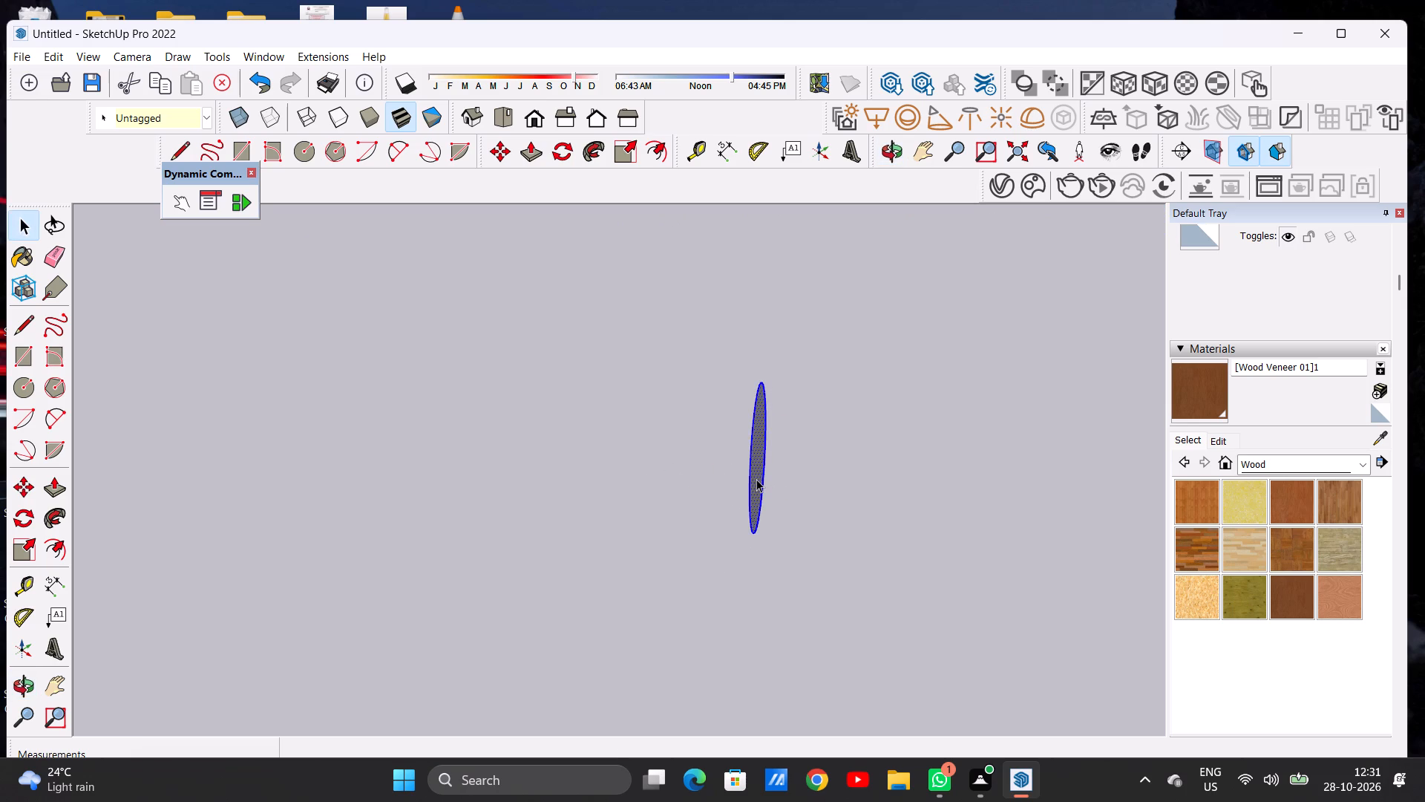
key("Delete")
Examine the relocated house and its boundary wall from the front, from above and from a distance, including the standard Front view.
scroll(767, 567, "down", 11)
scroll(664, 529, "up", 1)
scroll(664, 533, "down", 11)
scroll(667, 550, "up", 2)
scroll(669, 550, "down", 10)
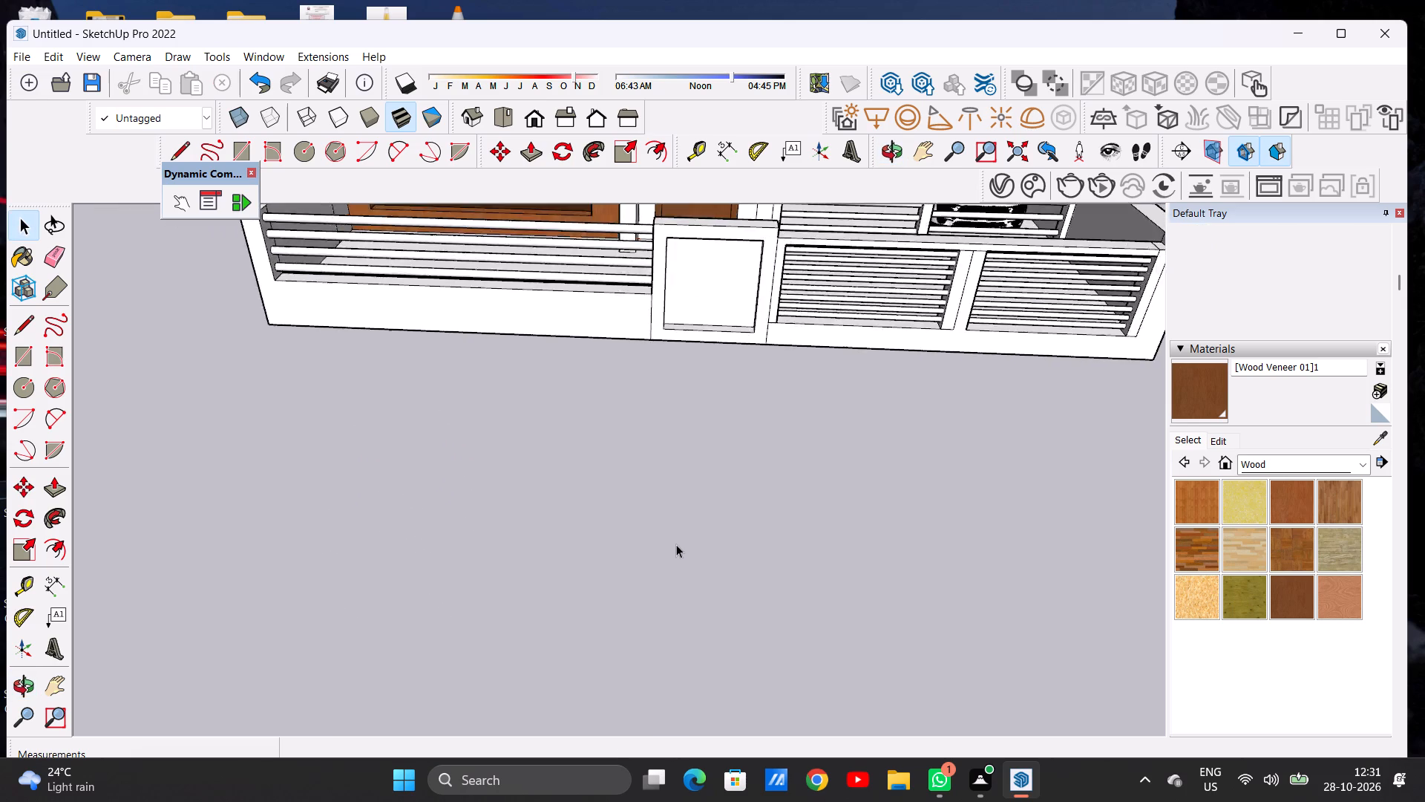
scroll(676, 544, "down", 17)
left_click(793, 518)
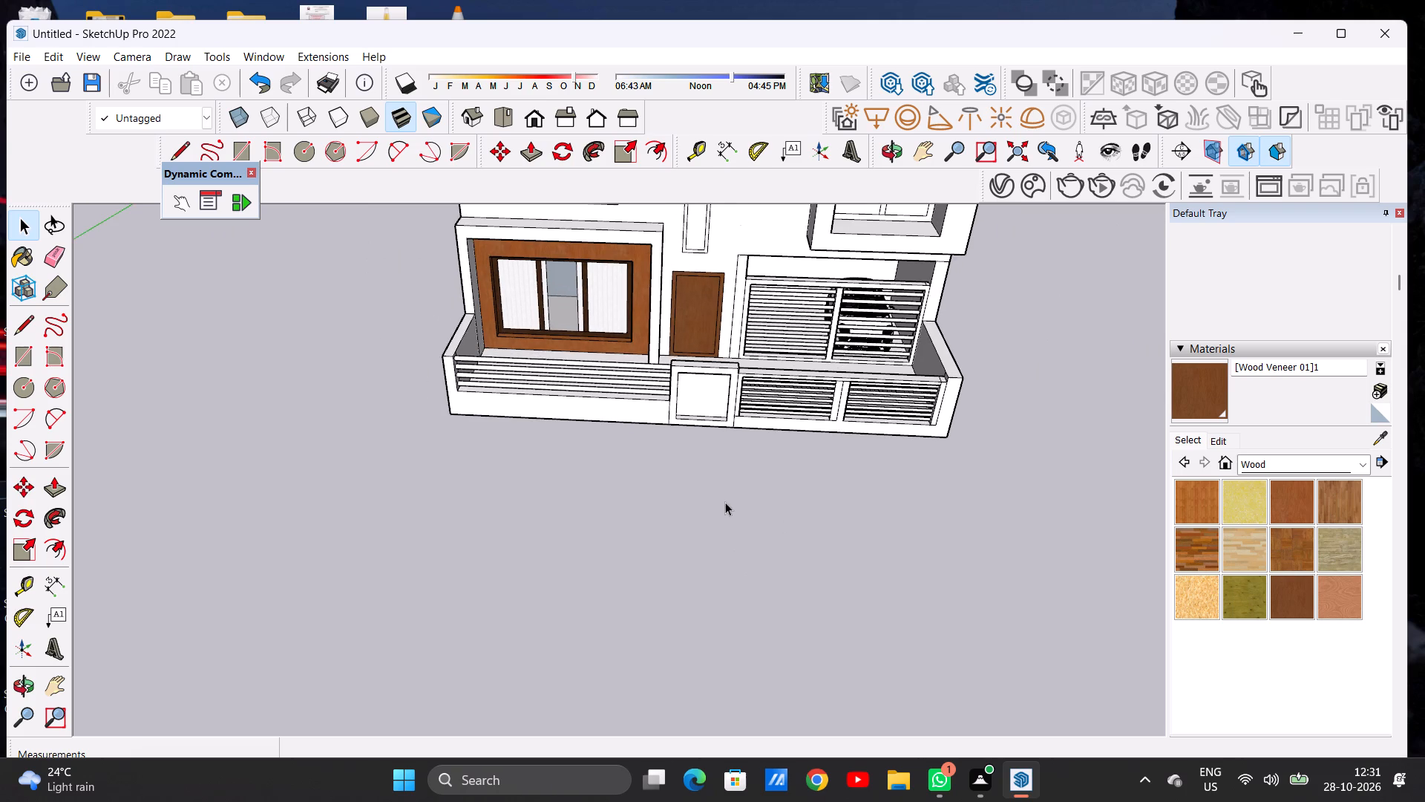
scroll(718, 496, "down", 11)
middle_click_drag(813, 485, 816, 332)
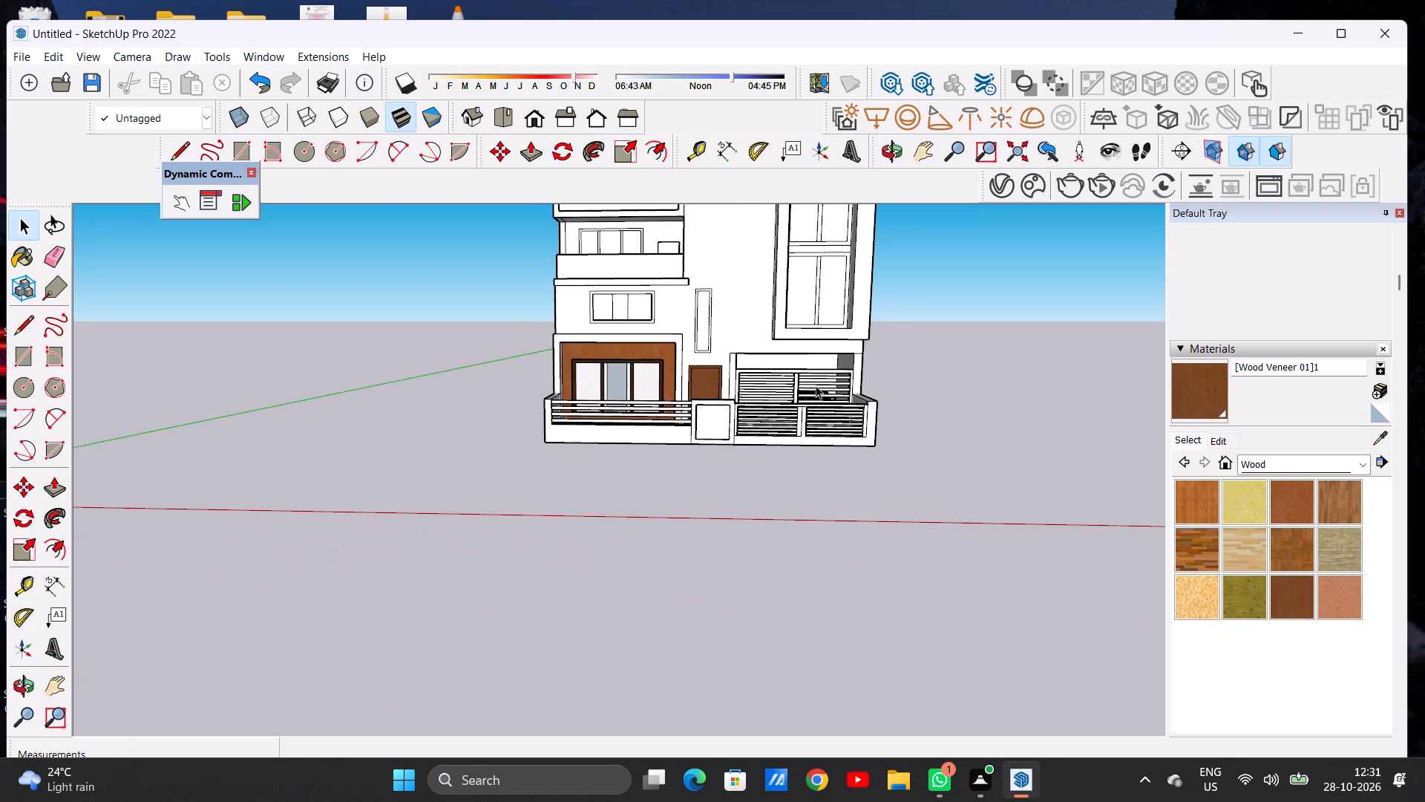
middle_click_drag(806, 453, 805, 315)
middle_click_drag(792, 392, 805, 498)
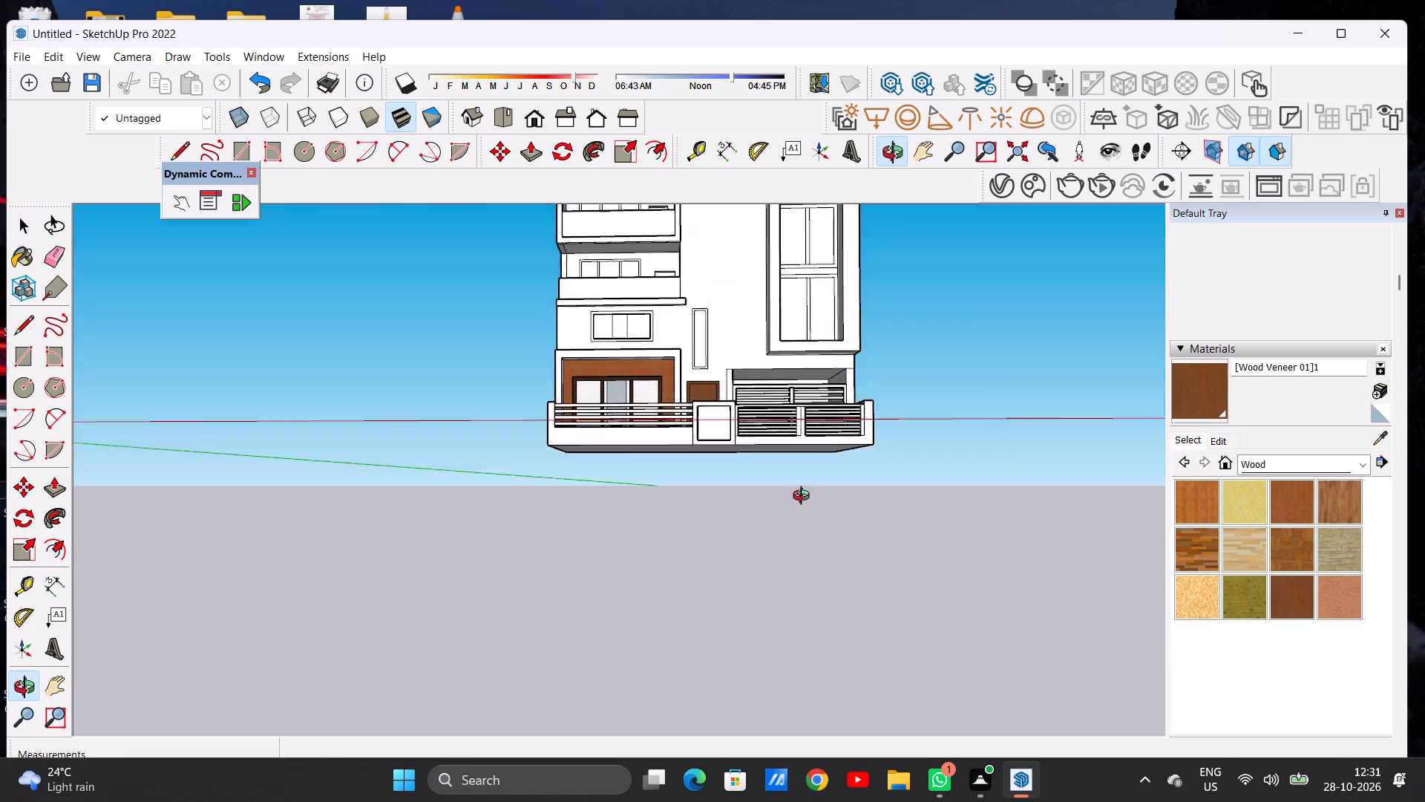
middle_click_drag(805, 498, 803, 544)
middle_click_drag(777, 414, 776, 483)
scroll(829, 390, "up", 8)
scroll(829, 390, "down", 1)
scroll(829, 390, "up", 6)
scroll(829, 434, "down", 1)
scroll(828, 434, "up", 2)
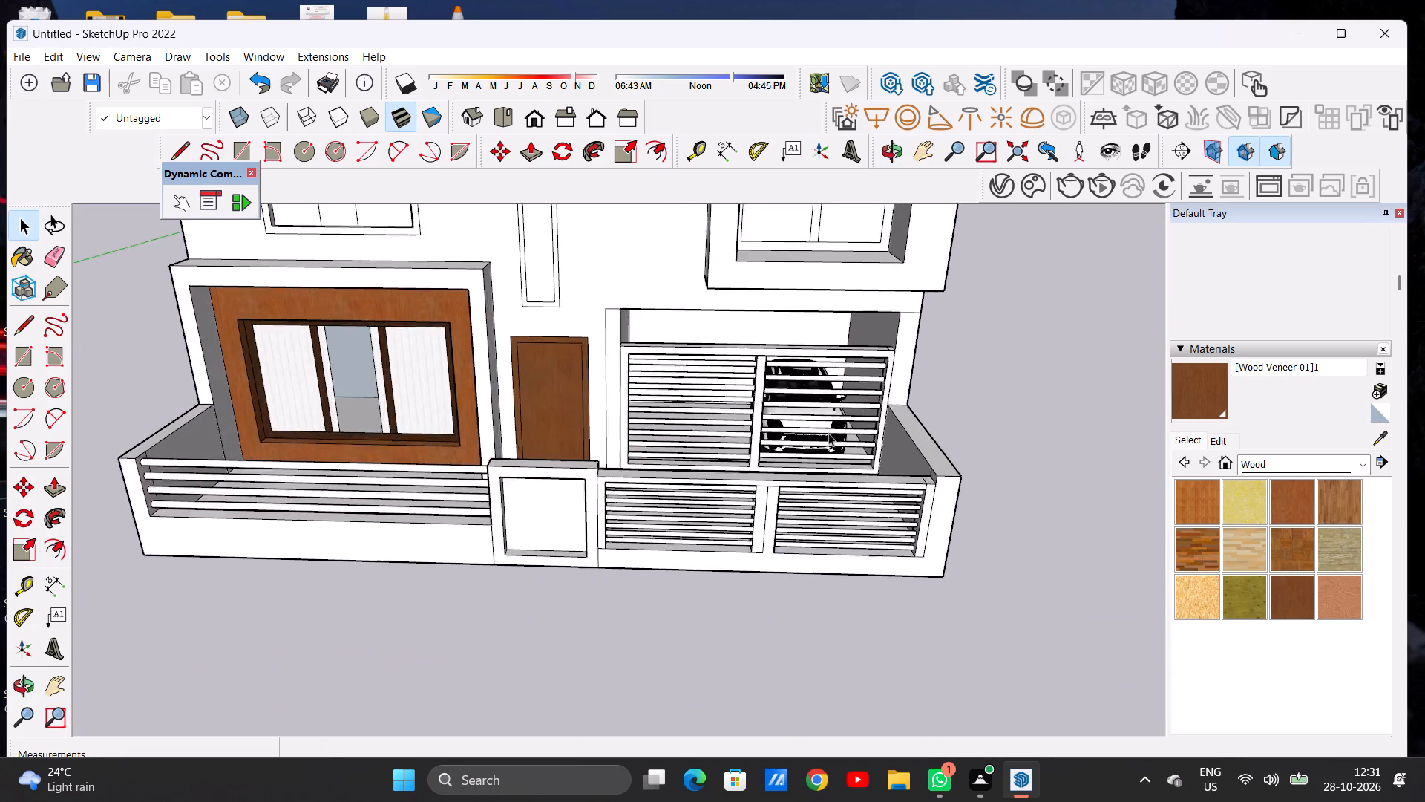
scroll(828, 433, "up", 7)
scroll(807, 415, "down", 12)
middle_click_drag(831, 483, 811, 427)
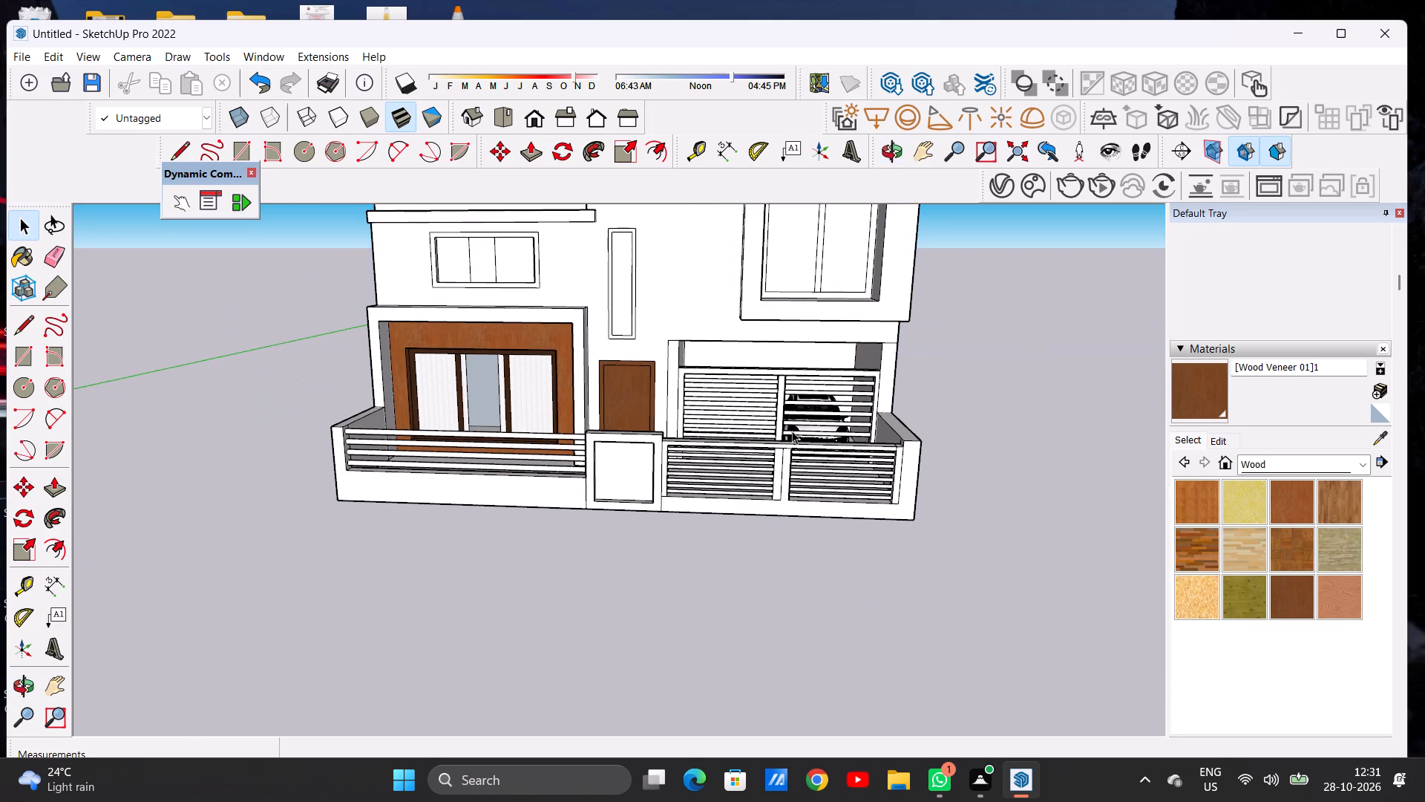
left_click(534, 119)
scroll(597, 324, "down", 4)
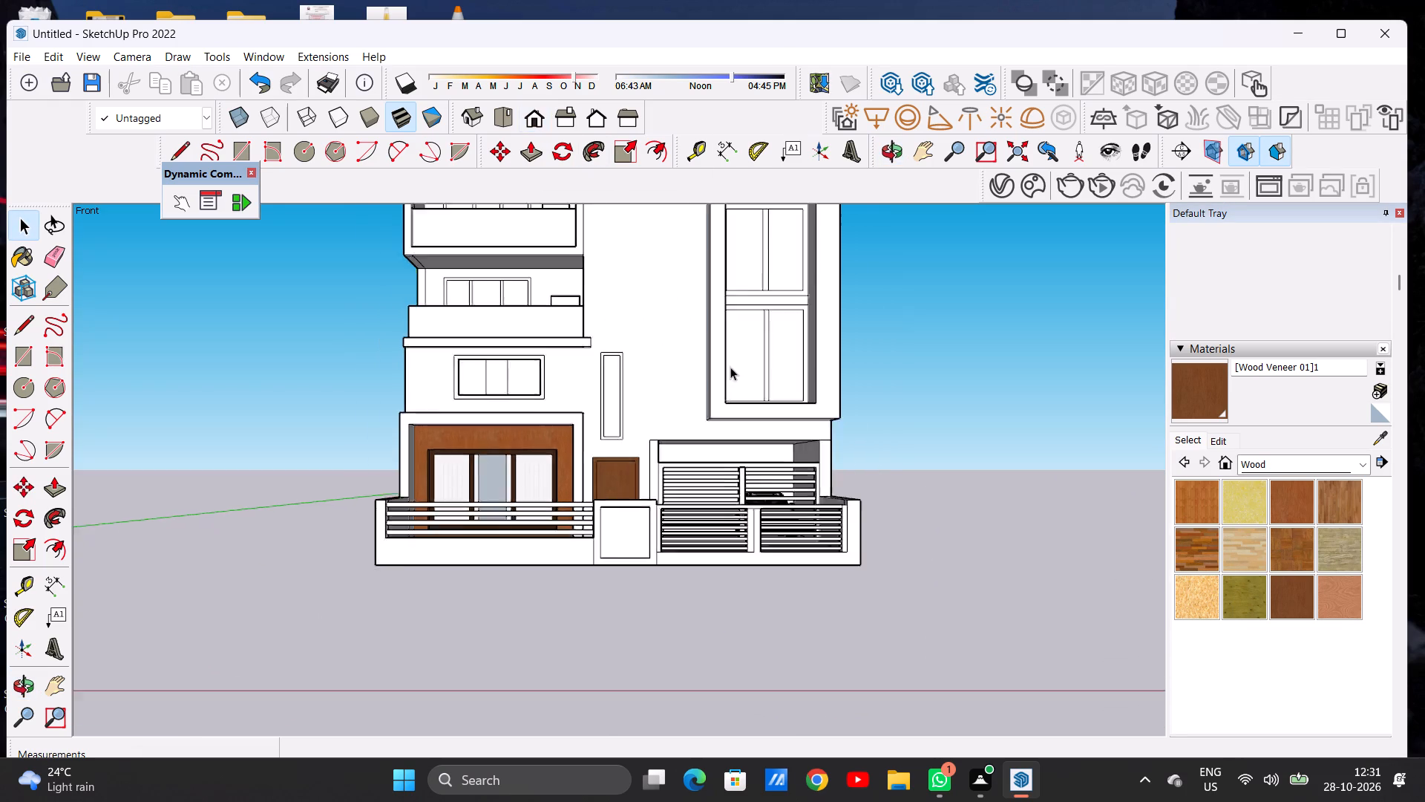
scroll(730, 367, "down", 8)
scroll(724, 431, "down", 2)
middle_click_drag(722, 462, 706, 588)
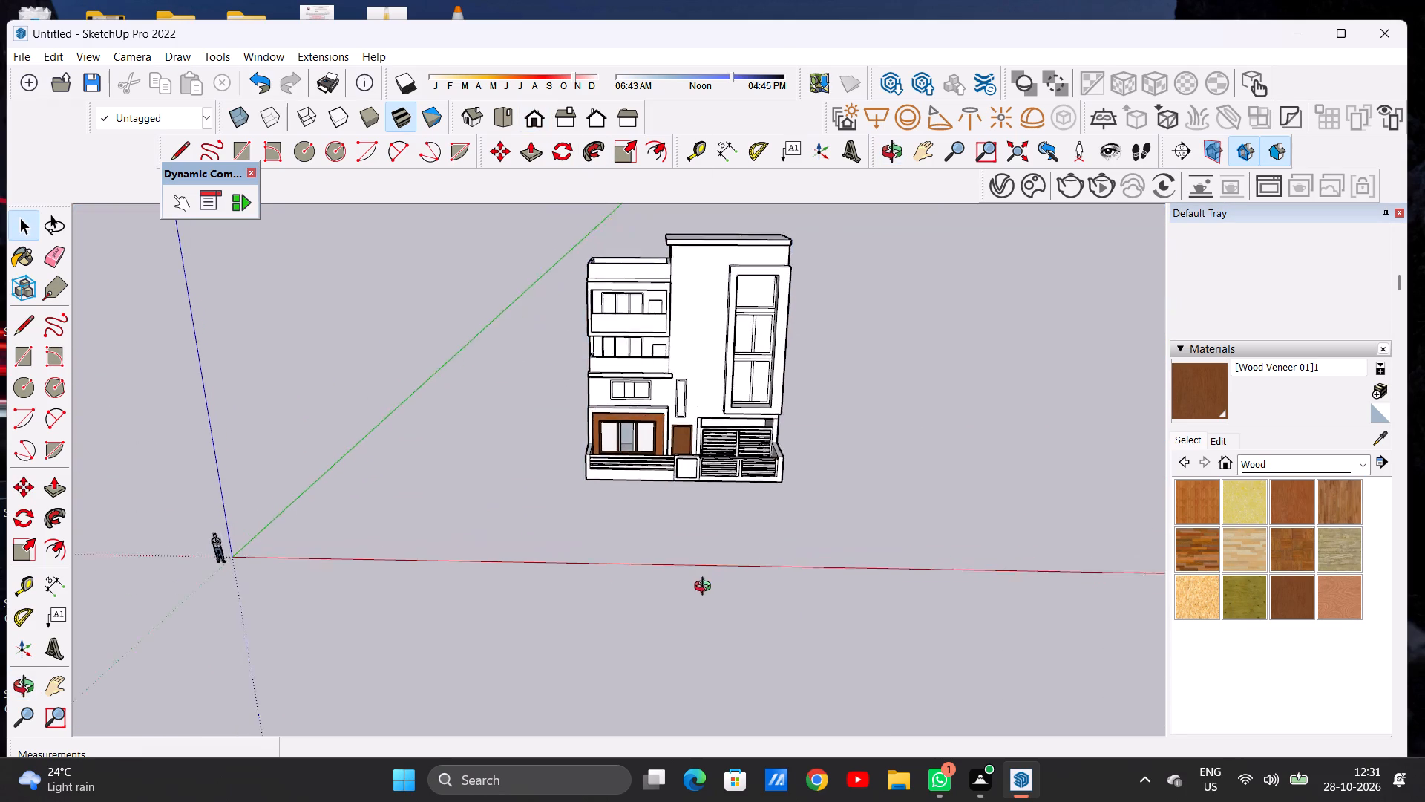
middle_click_drag(706, 588, 705, 617)
Draw a ground rectangle about 46' 8" by 7' 3" in front of the boundary wall, spanning between its front base corners.
scroll(695, 507, "up", 7)
middle_click_drag(695, 498, 701, 609)
scroll(721, 537, "up", 5)
scroll(721, 537, "down", 1)
scroll(721, 537, "up", 4)
key("r")
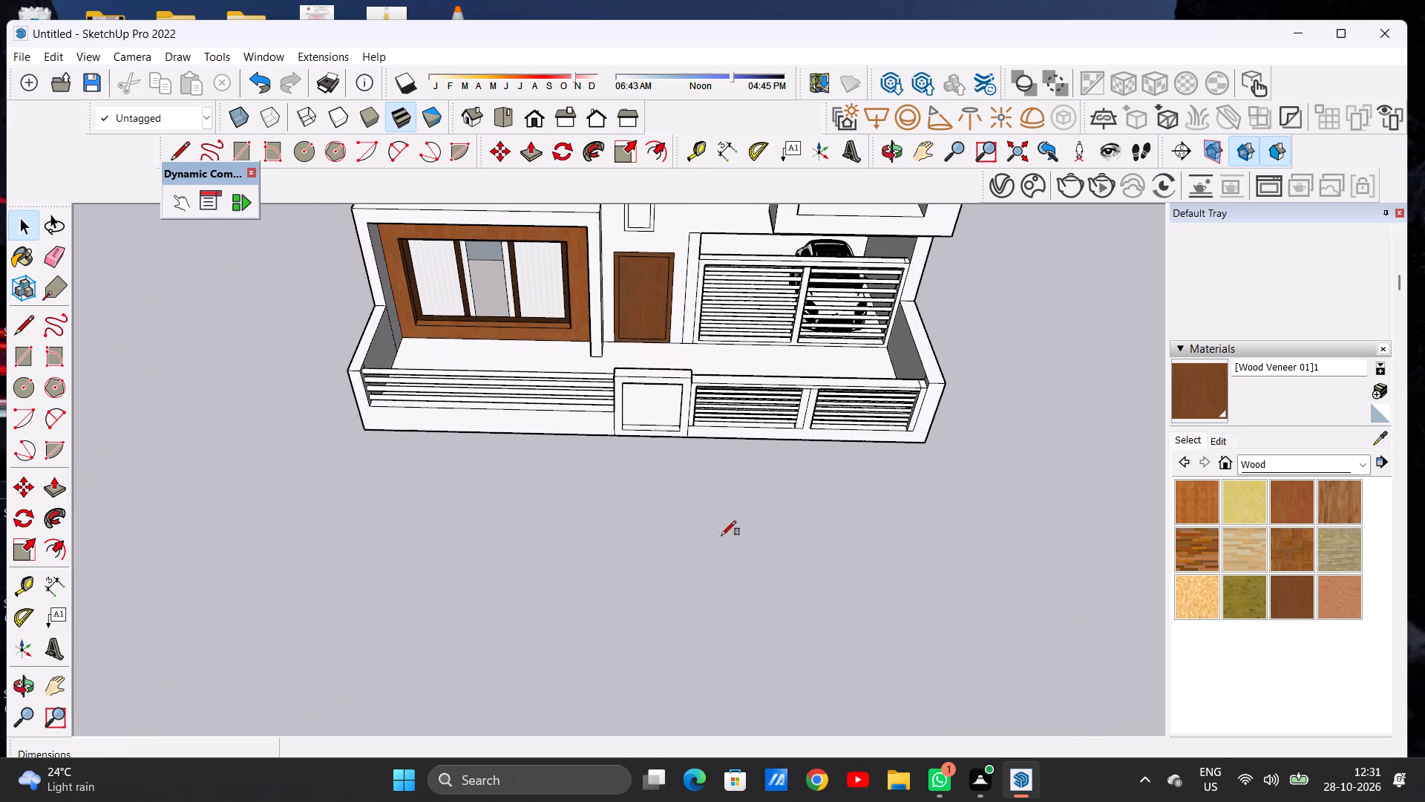
scroll(414, 463, "up", 4)
left_click(351, 420)
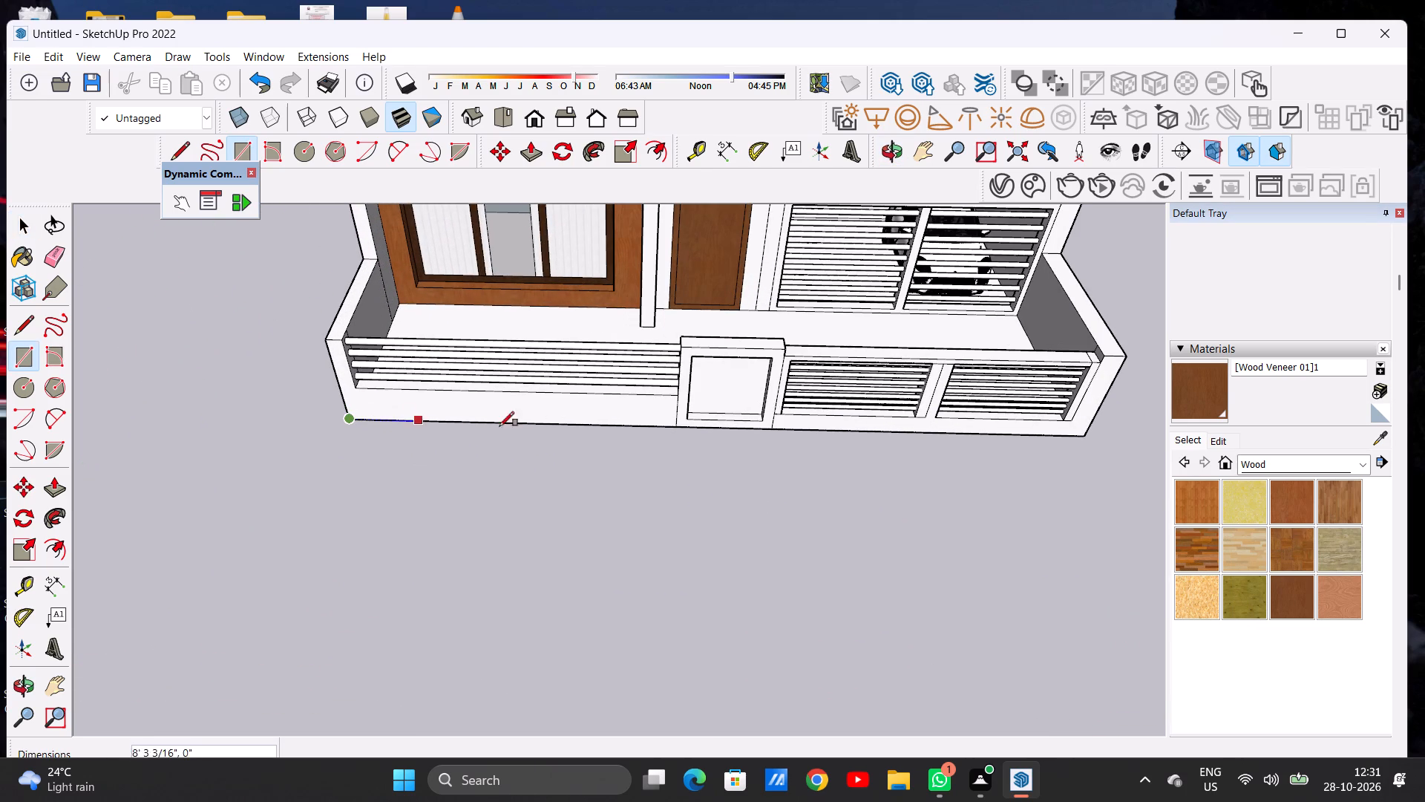
scroll(609, 437, "down", 7)
scroll(969, 445, "up", 5)
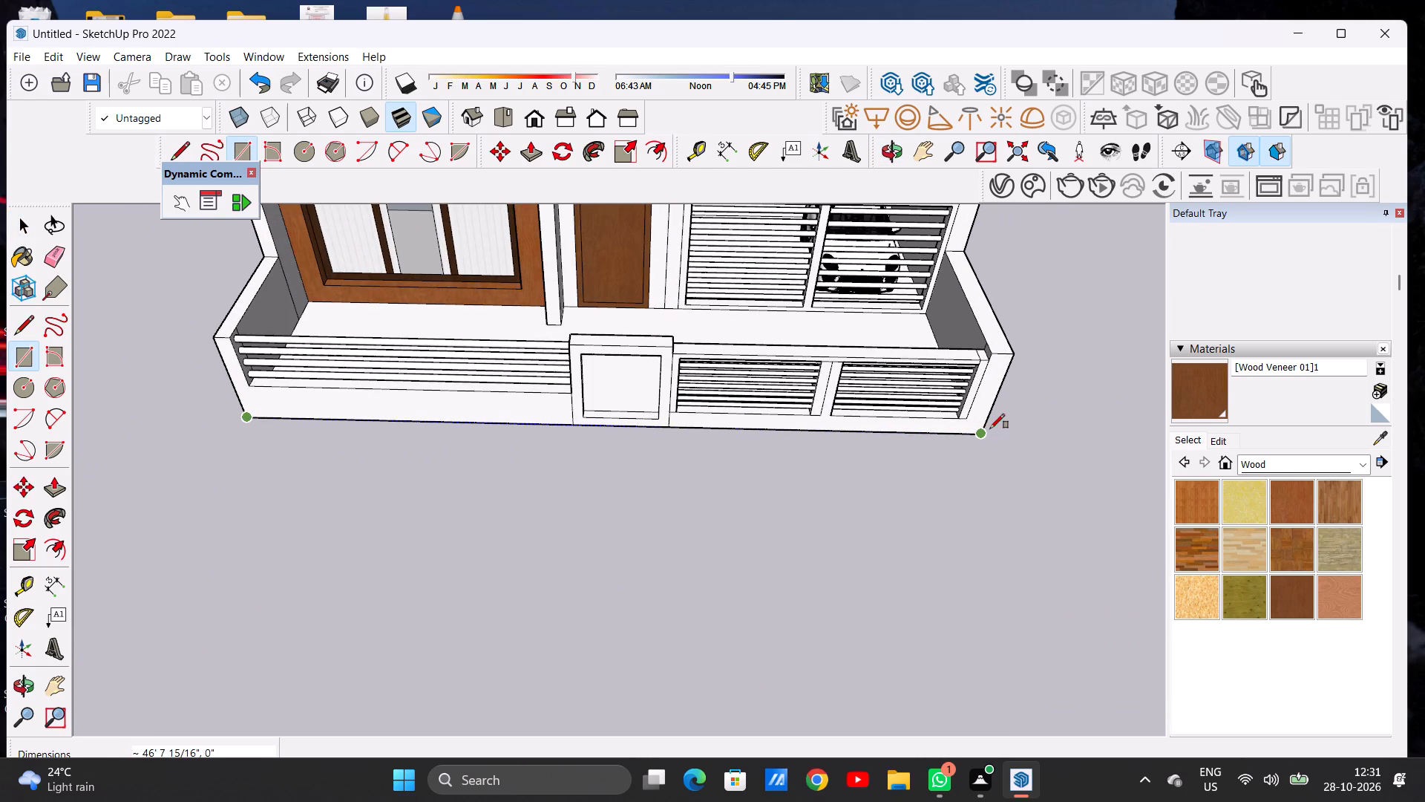
left_click(983, 431)
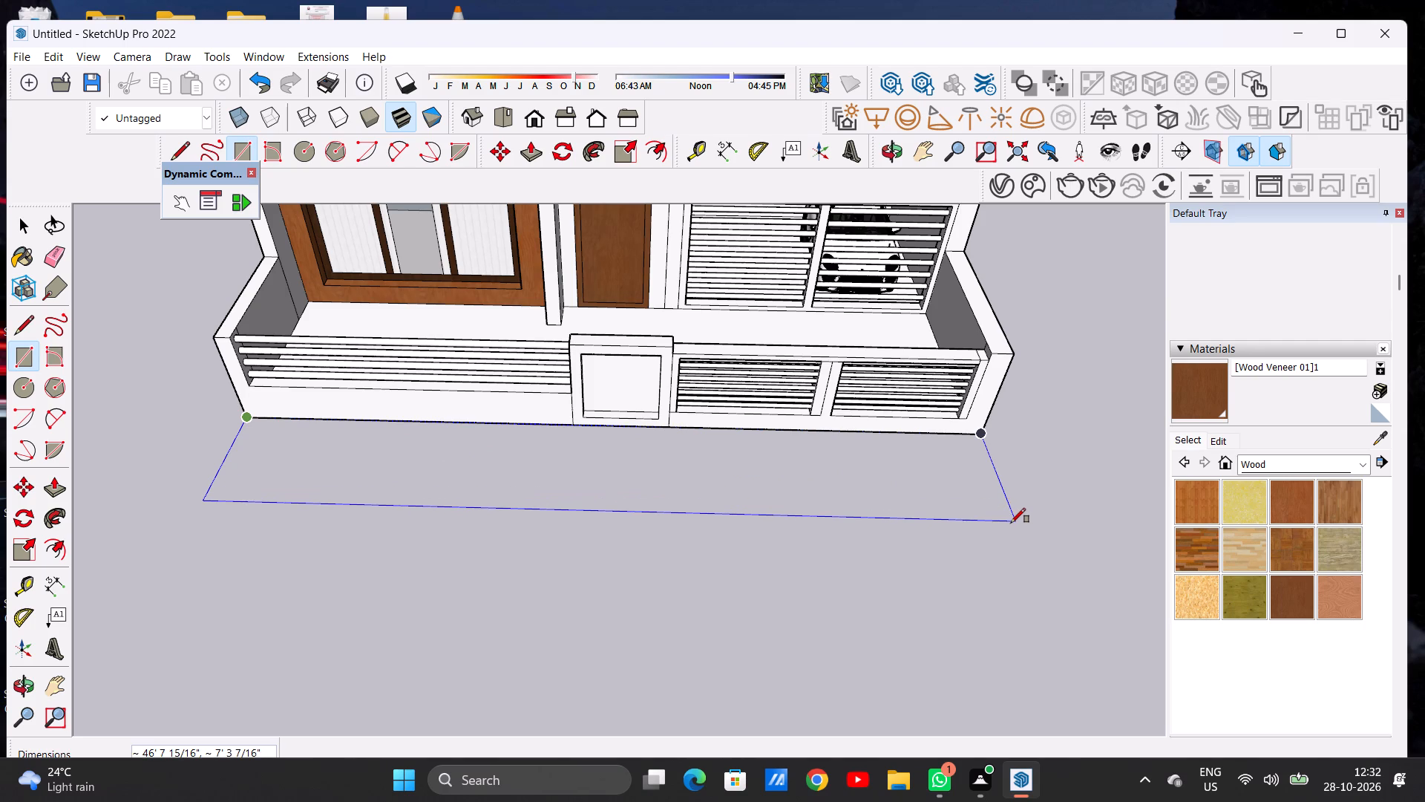
left_click(1011, 523)
key("space")
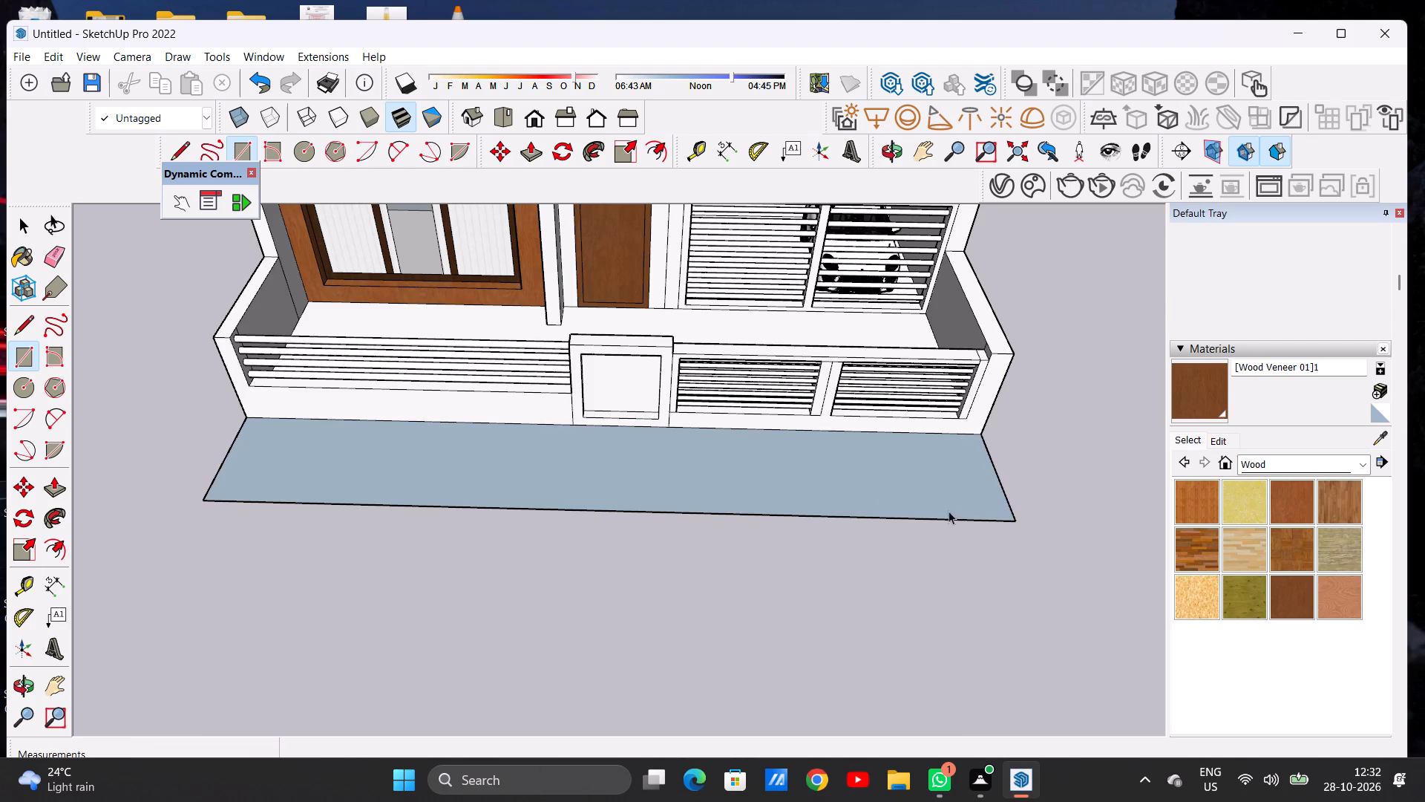
Paint the ground strip in front of the boundary wall with Quartz Light Grey from the Synthetic Surfaces materials.
scroll(752, 457, "down", 2)
middle_click_drag(821, 466, 669, 376)
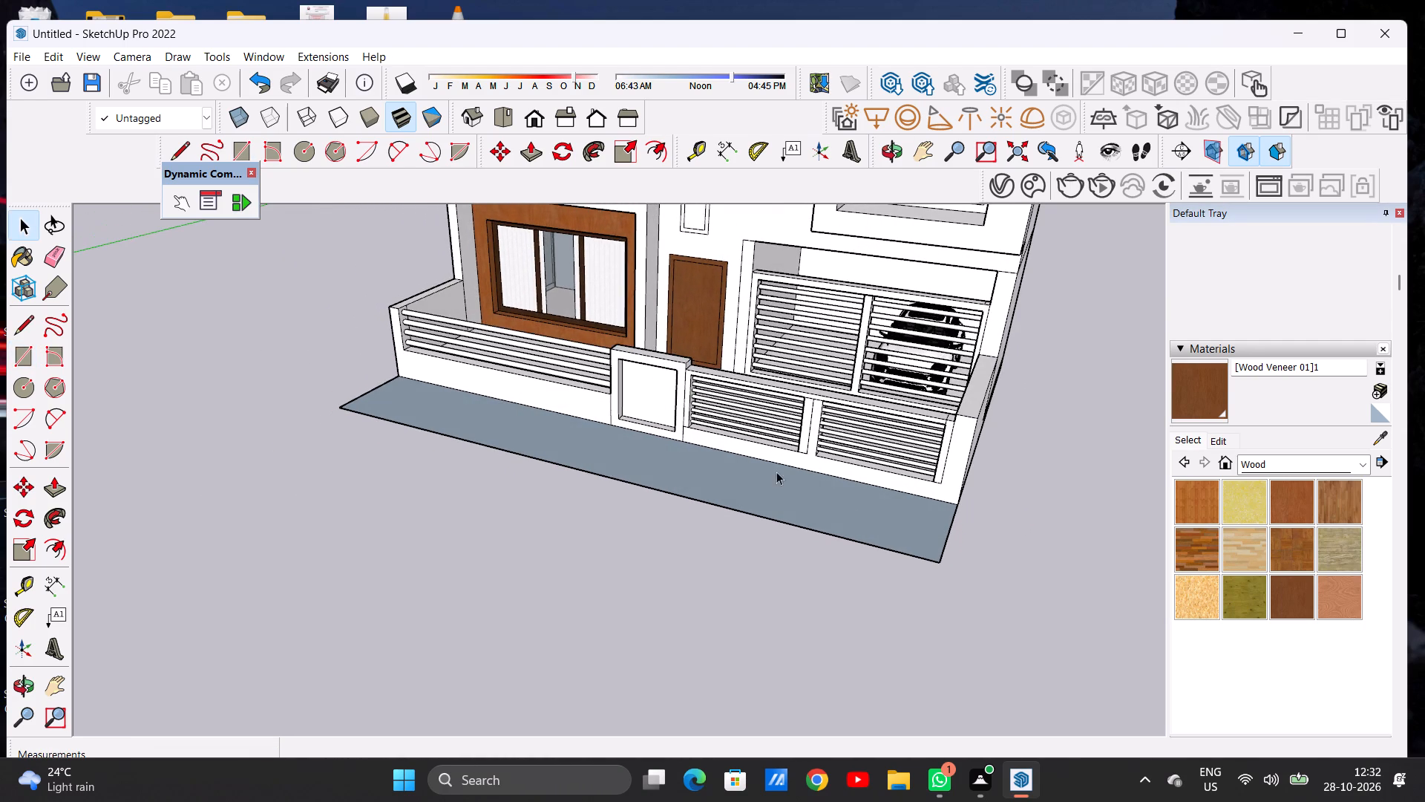
scroll(910, 554, "up", 6)
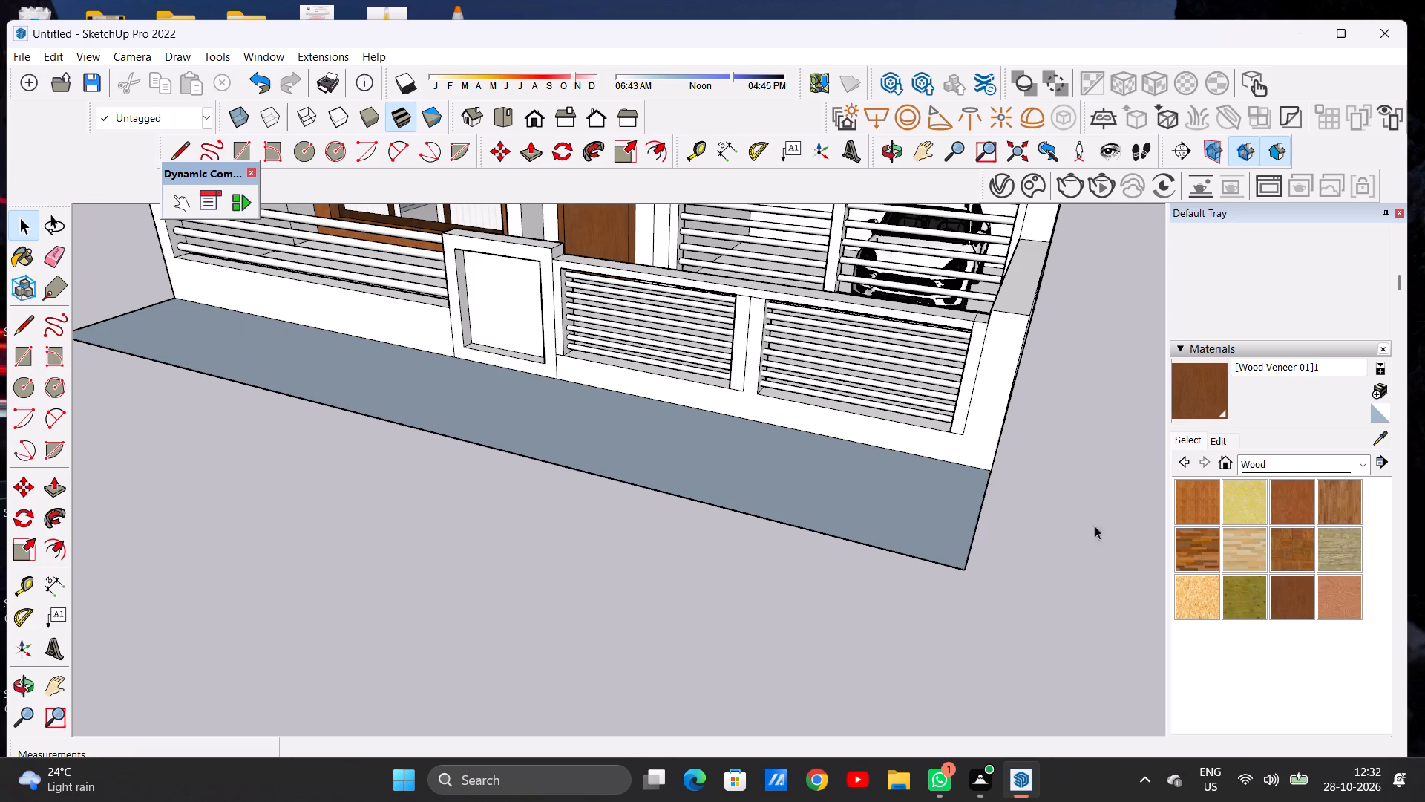
left_click(1256, 459)
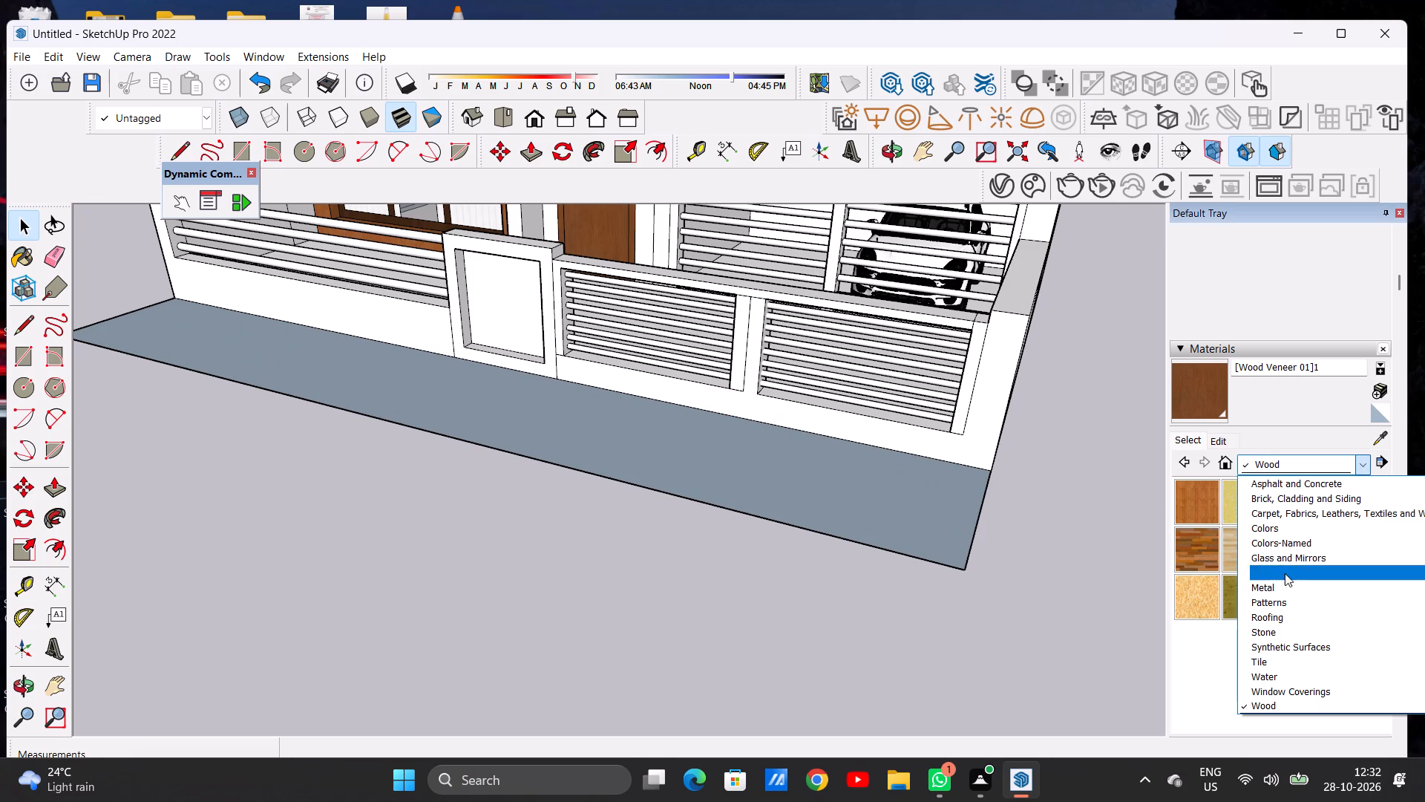
left_click(1315, 652)
left_click(1329, 547)
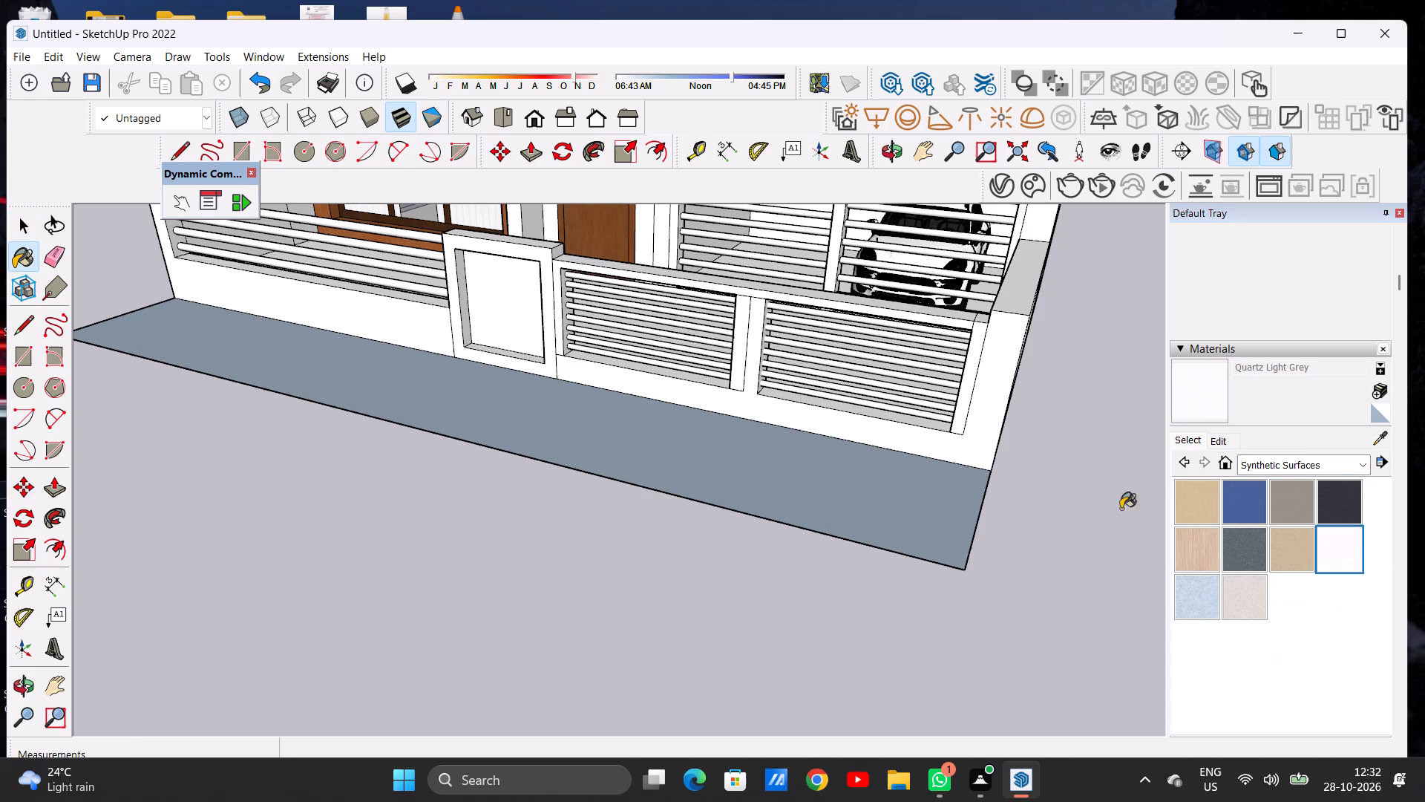
left_click(888, 504)
key("space")
Examine the whole house with the painted ground strip from several angles and distances.
scroll(923, 507, "down", 6)
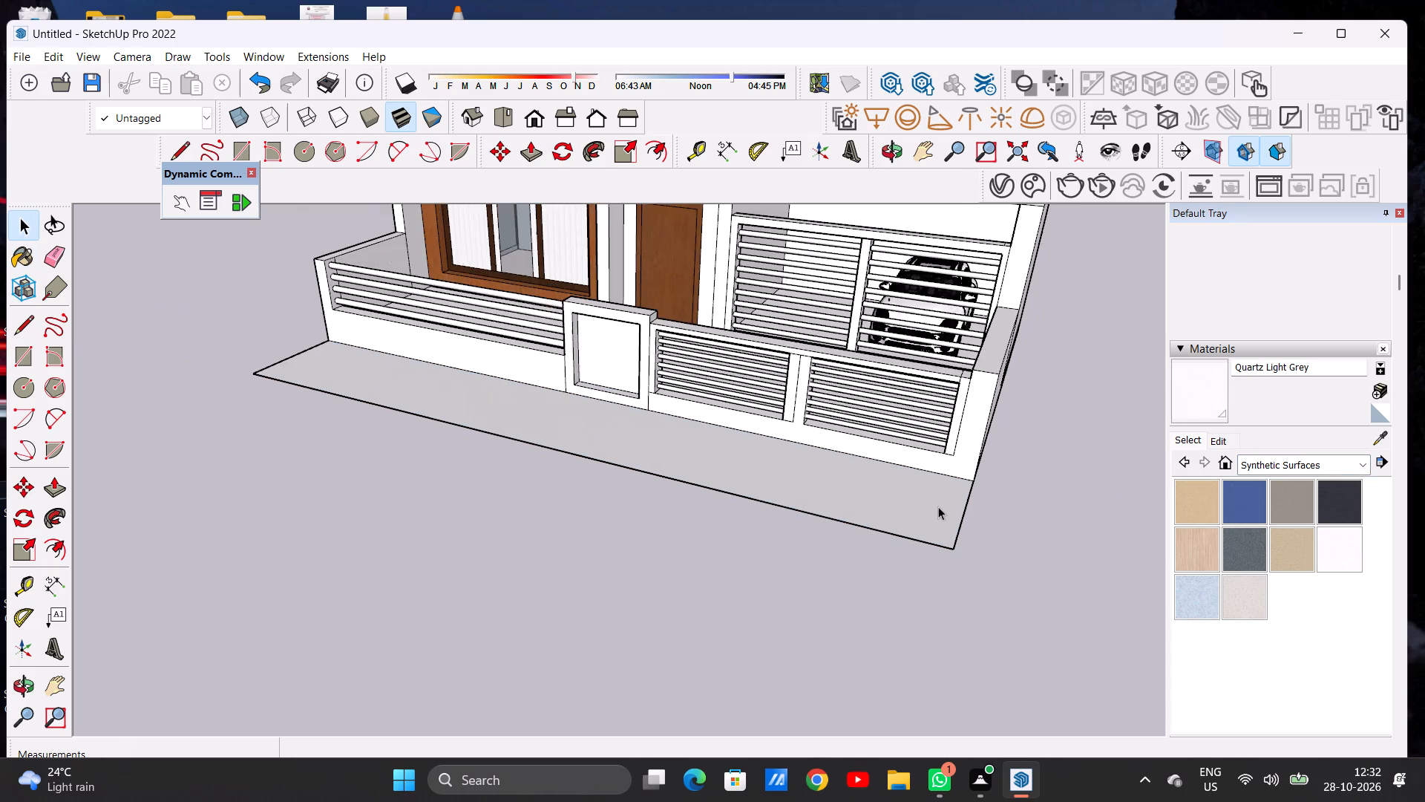
scroll(917, 518, "down", 5)
scroll(833, 488, "down", 1)
scroll(848, 490, "up", 1)
scroll(864, 490, "down", 8)
middle_click_drag(665, 456, 698, 492)
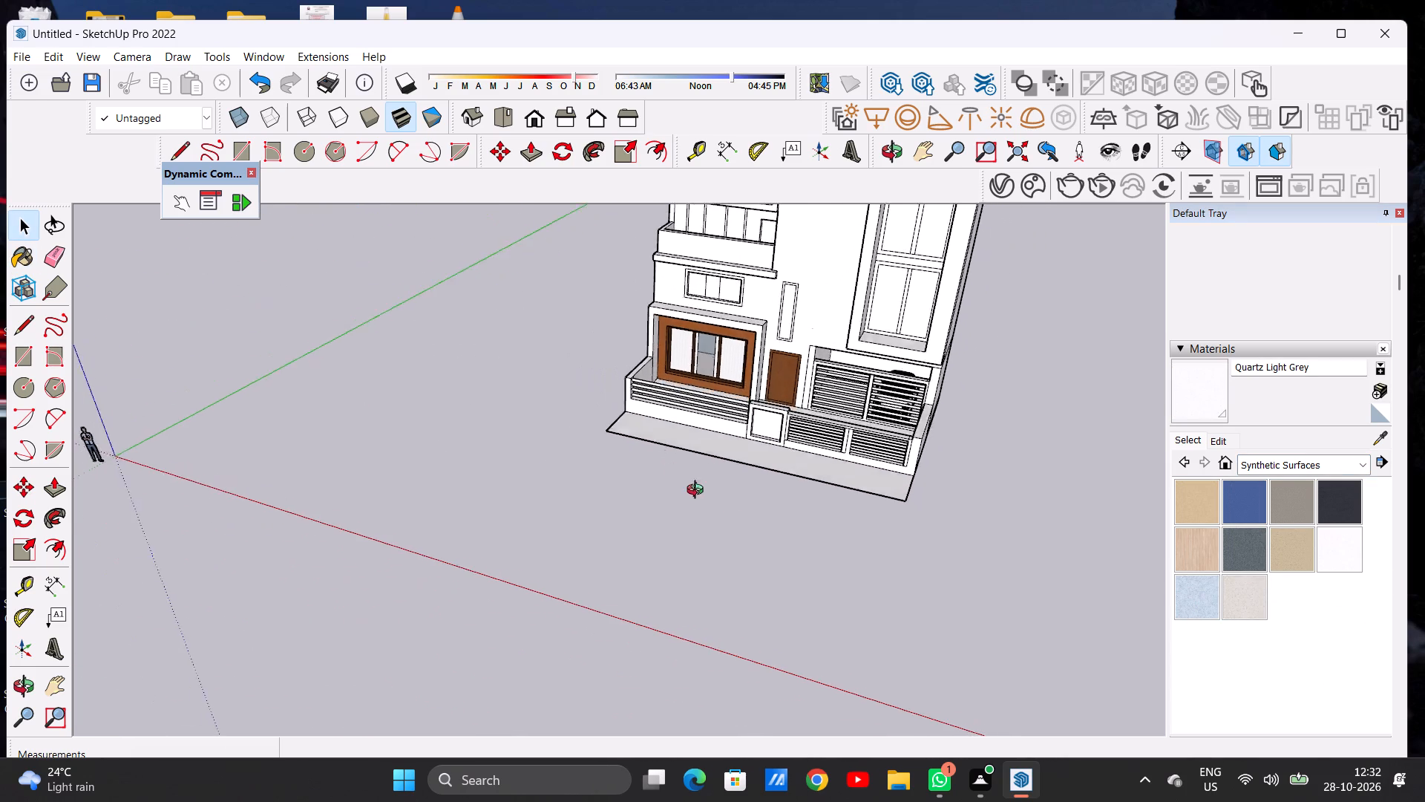
middle_click_drag(698, 492, 764, 546)
scroll(742, 530, "down", 13)
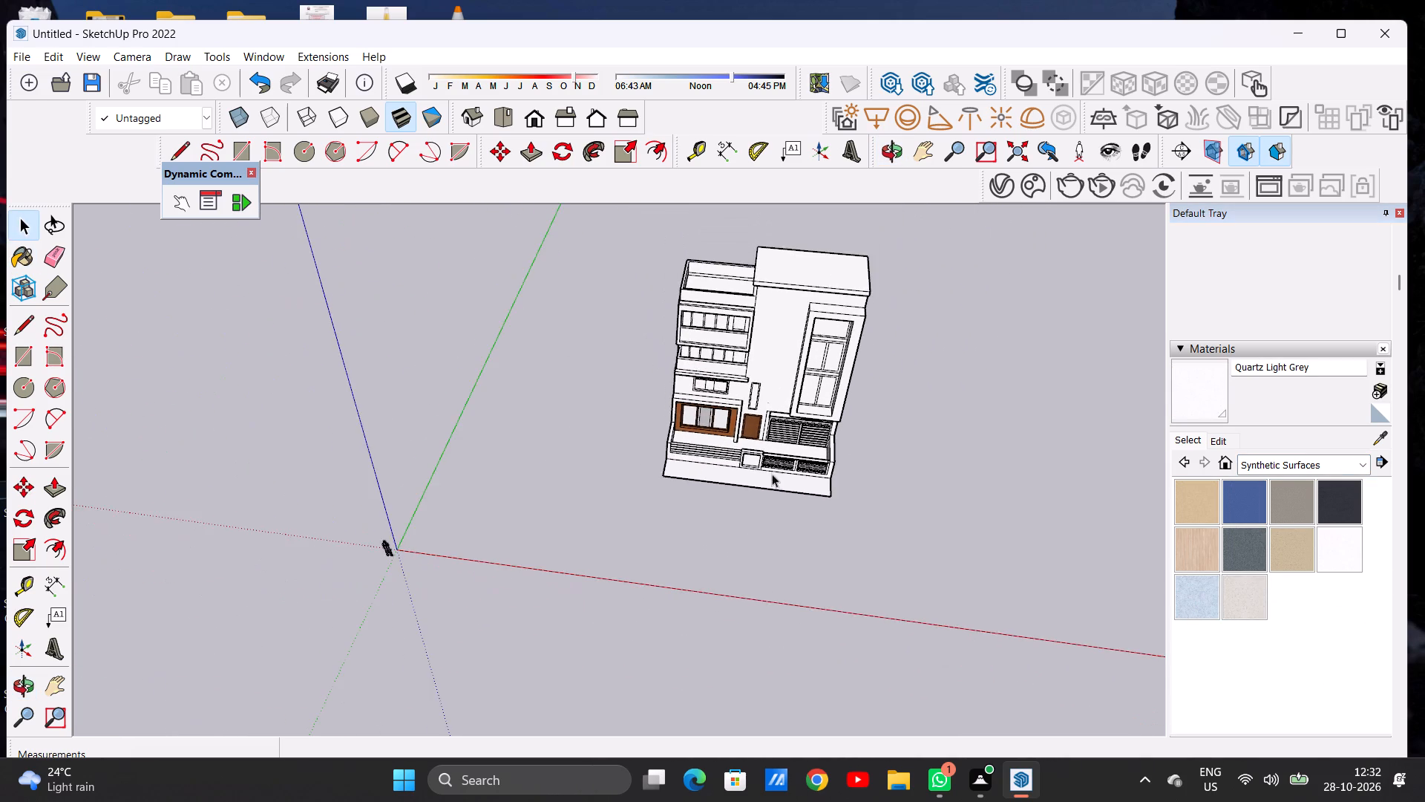
scroll(769, 456, "up", 7)
middle_click_drag(756, 457, 769, 328)
scroll(649, 521, "down", 6)
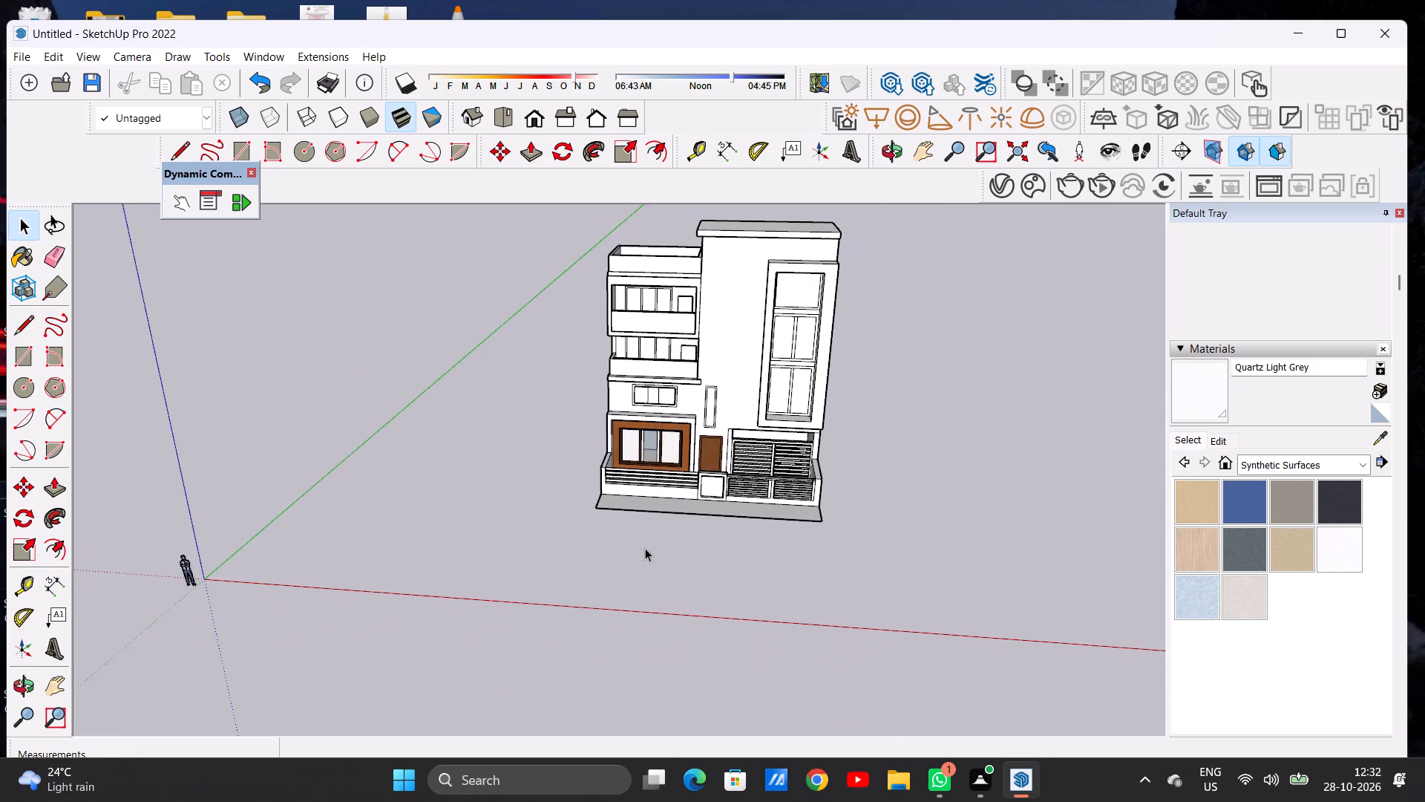
middle_click_drag(703, 502, 646, 473)
scroll(775, 440, "up", 3)
scroll(771, 443, "down", 1)
scroll(767, 446, "up", 10)
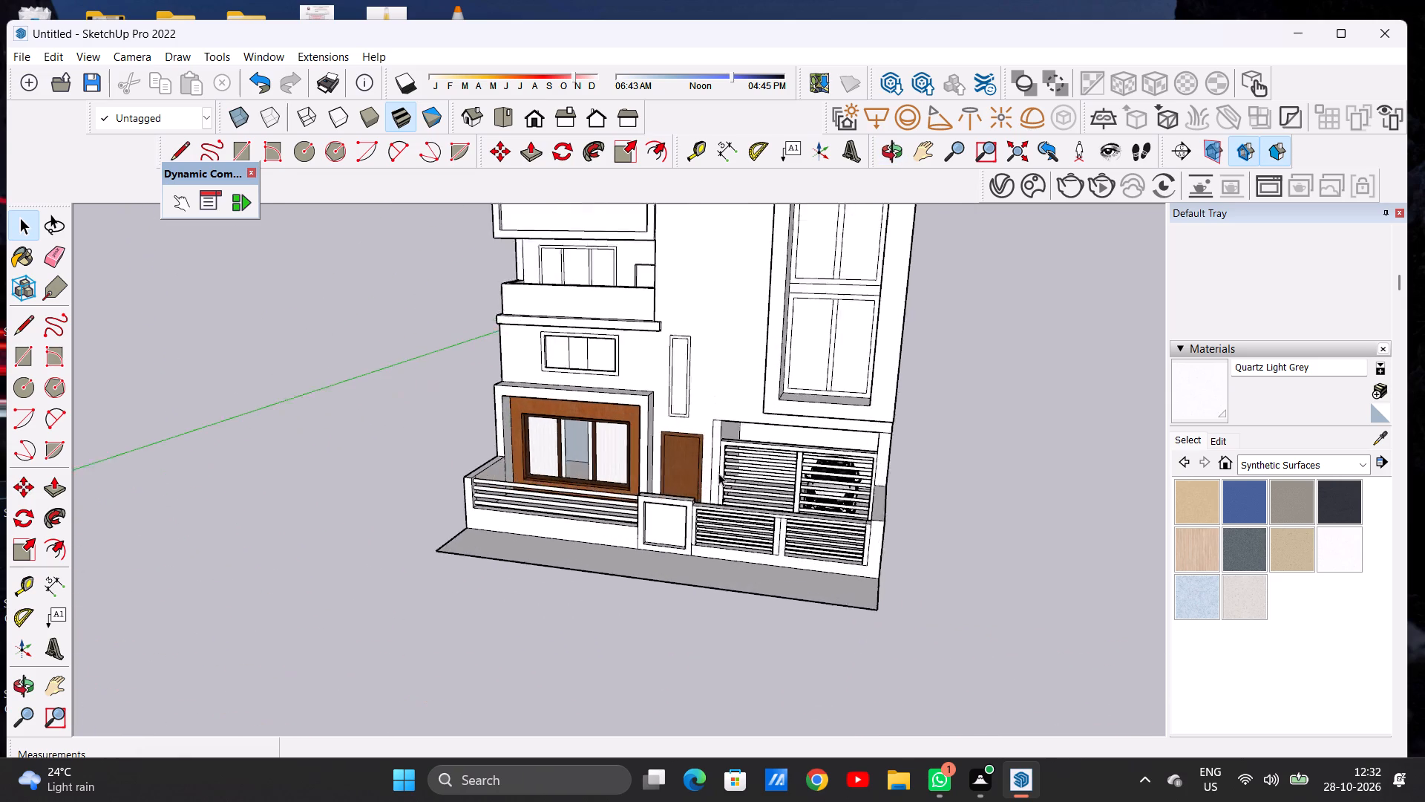
scroll(718, 473, "up", 1)
middle_click_drag(678, 492, 773, 463)
scroll(835, 453, "up", 1)
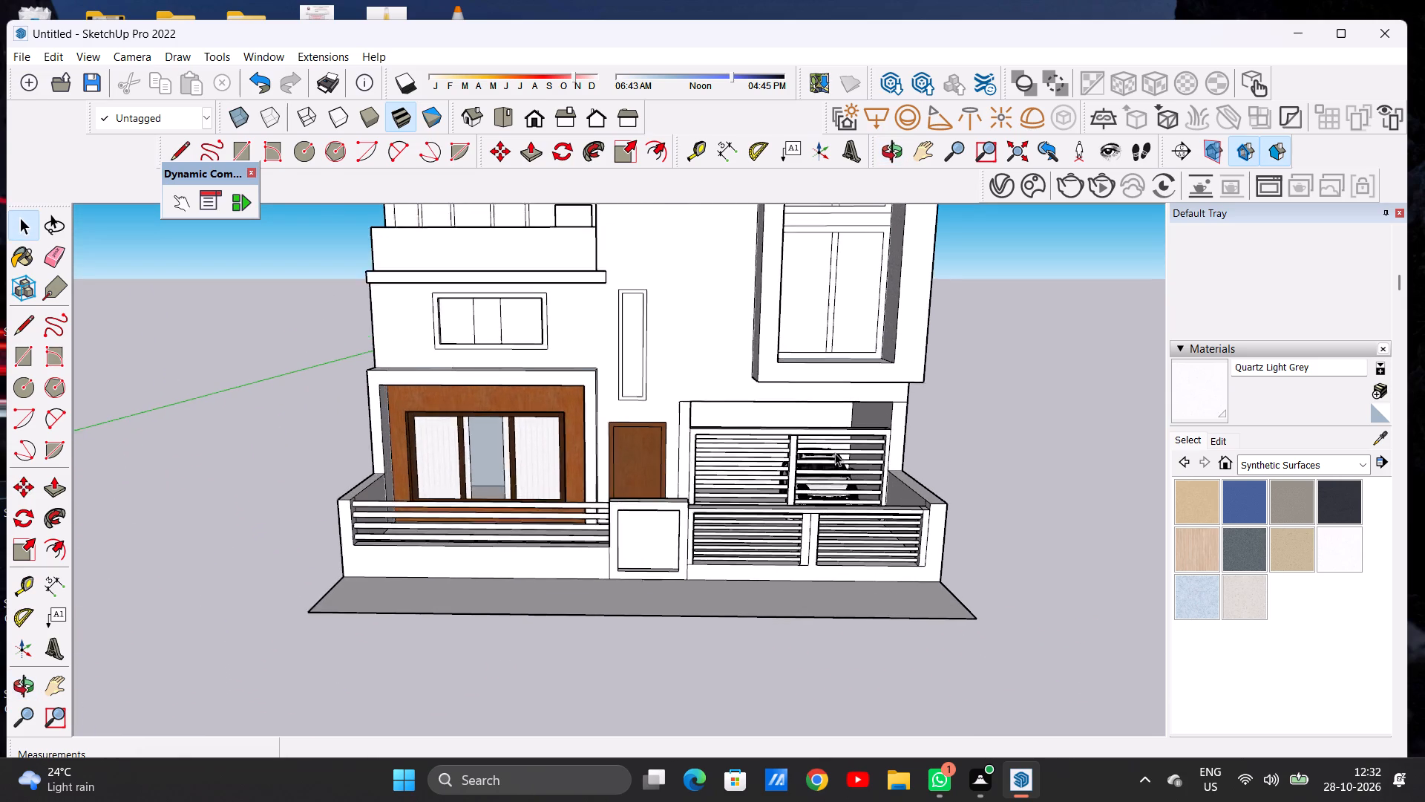
scroll(835, 453, "up", 2)
scroll(679, 564, "up", 1)
scroll(679, 567, "down", 12)
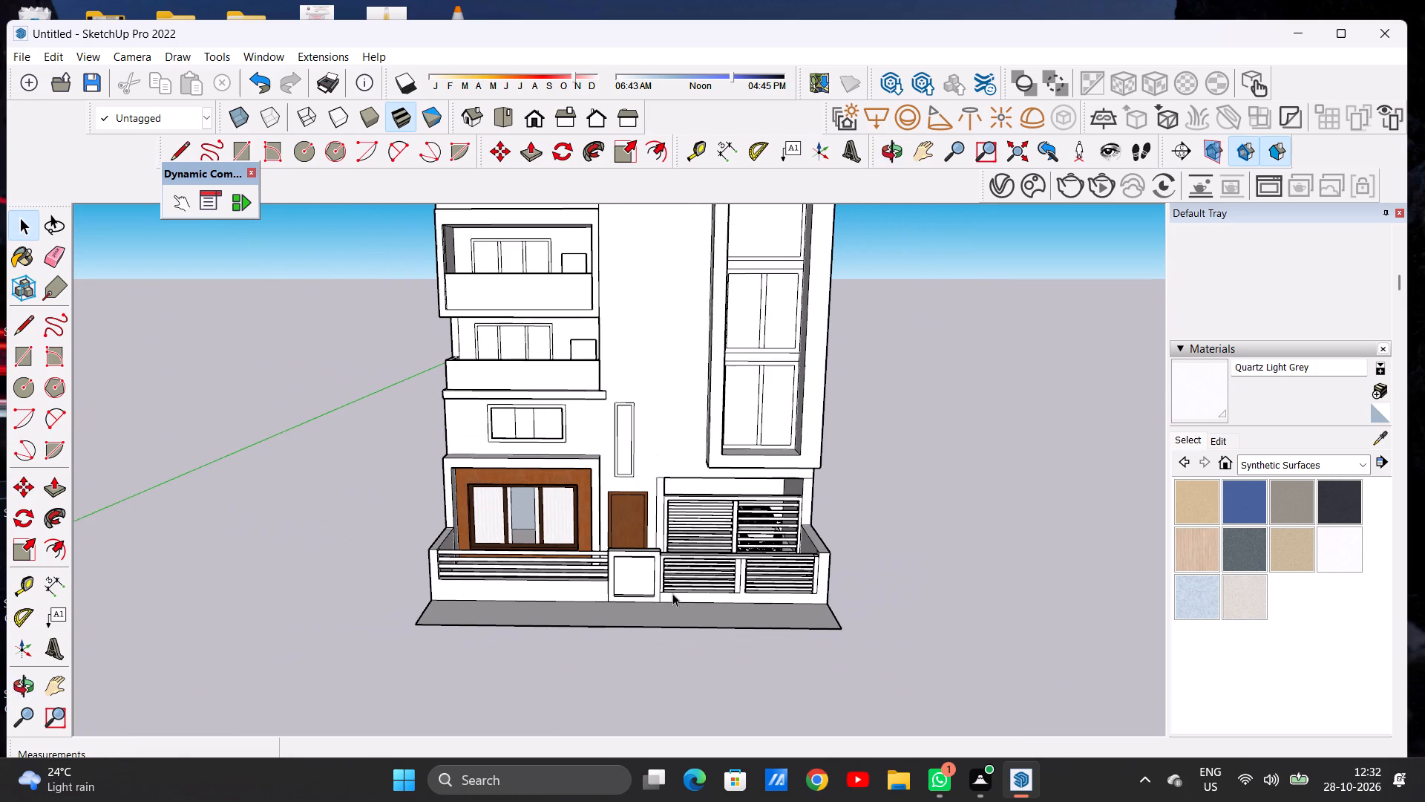
middle_click_drag(638, 591, 627, 551)
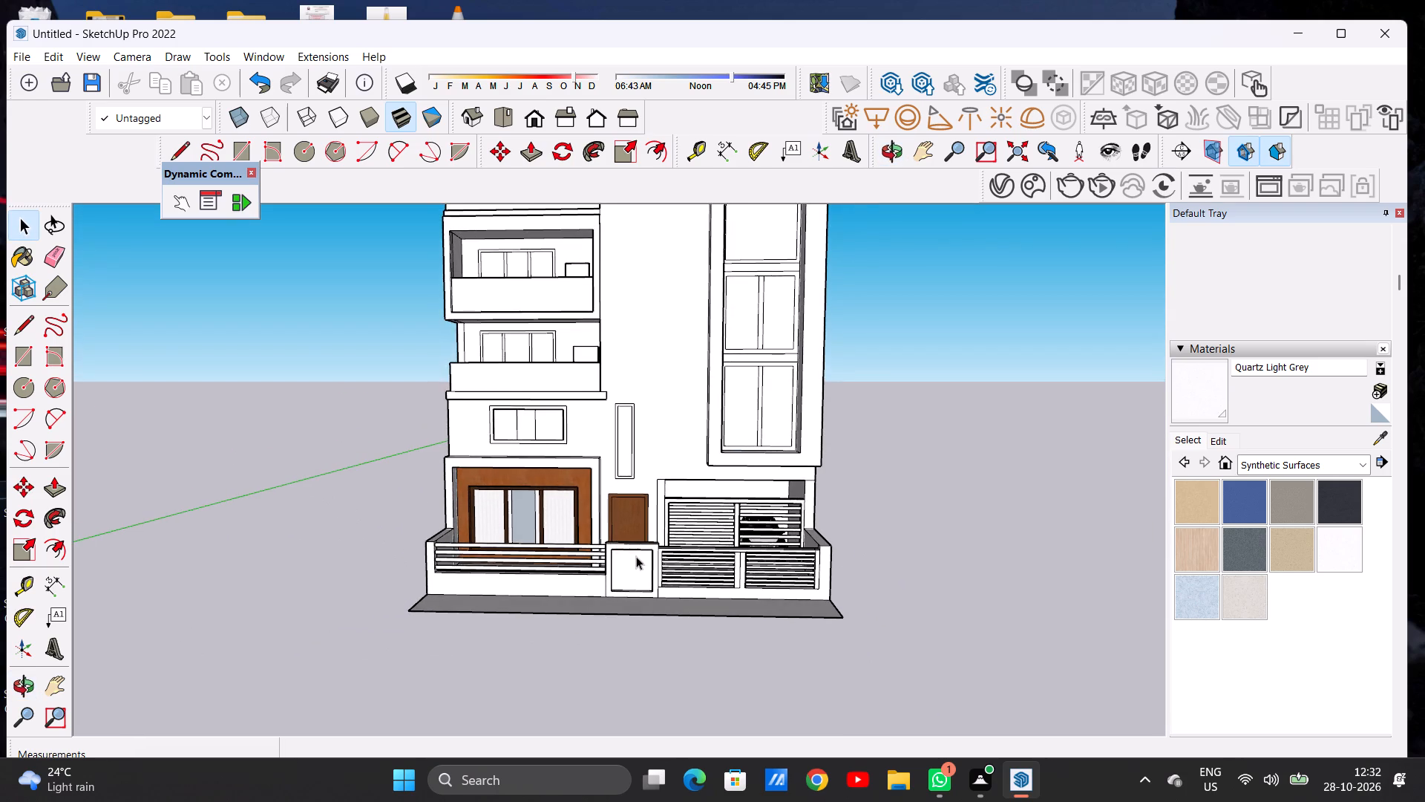
Paint the recessed panel of the boundary wall's middle pier with Formica Speckled Grey from the Synthetic Surfaces materials.
scroll(636, 558, "up", 13)
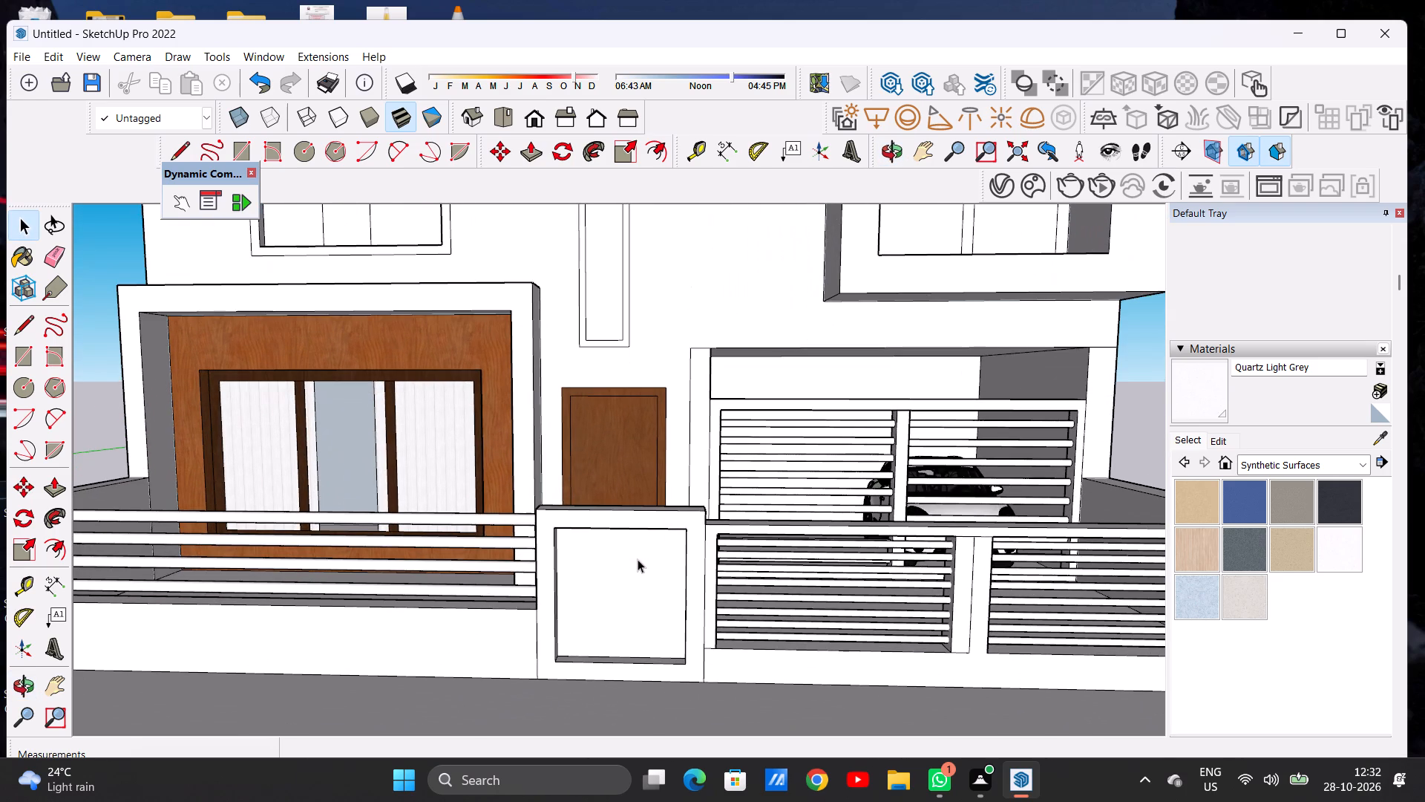
scroll(640, 588, "up", 3)
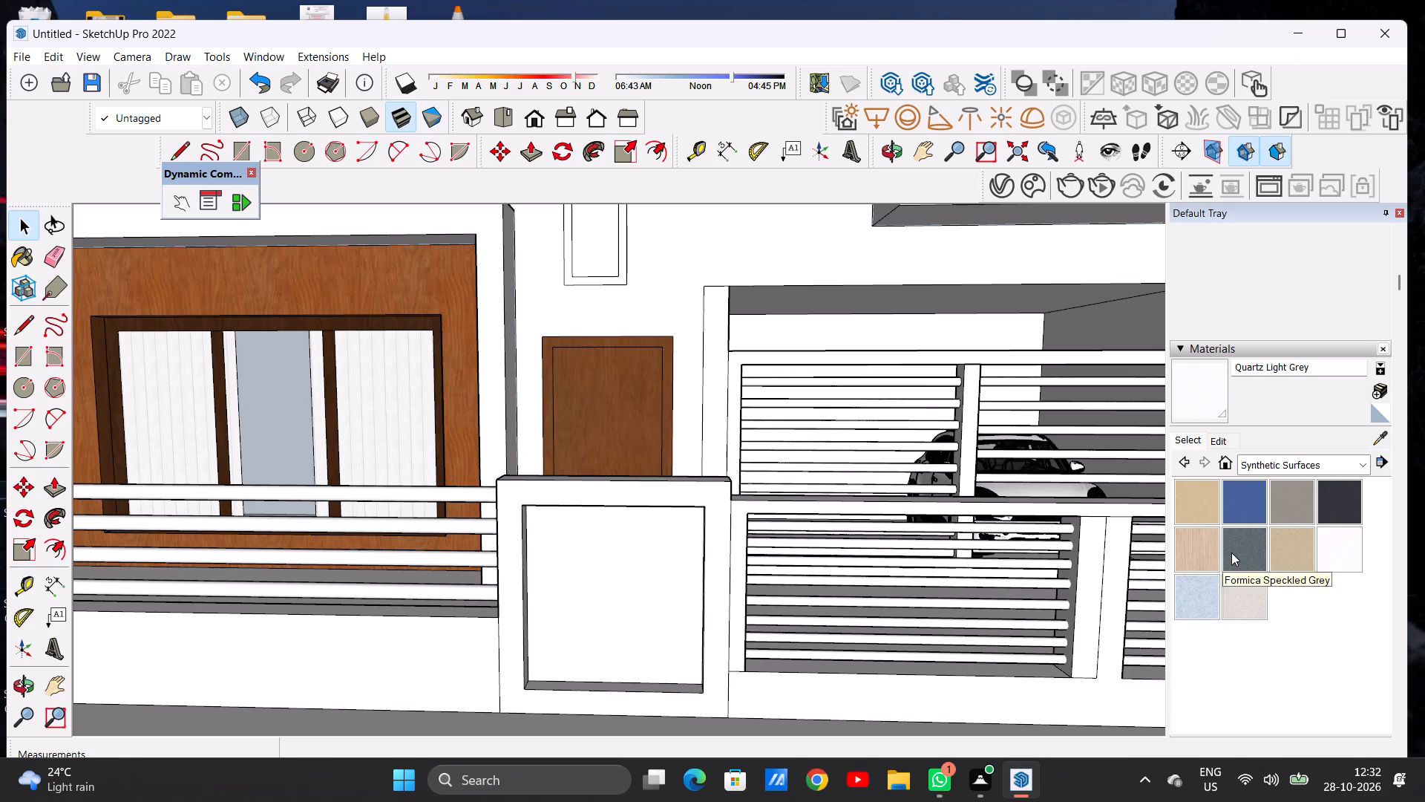
left_click(1237, 544)
left_click(623, 593)
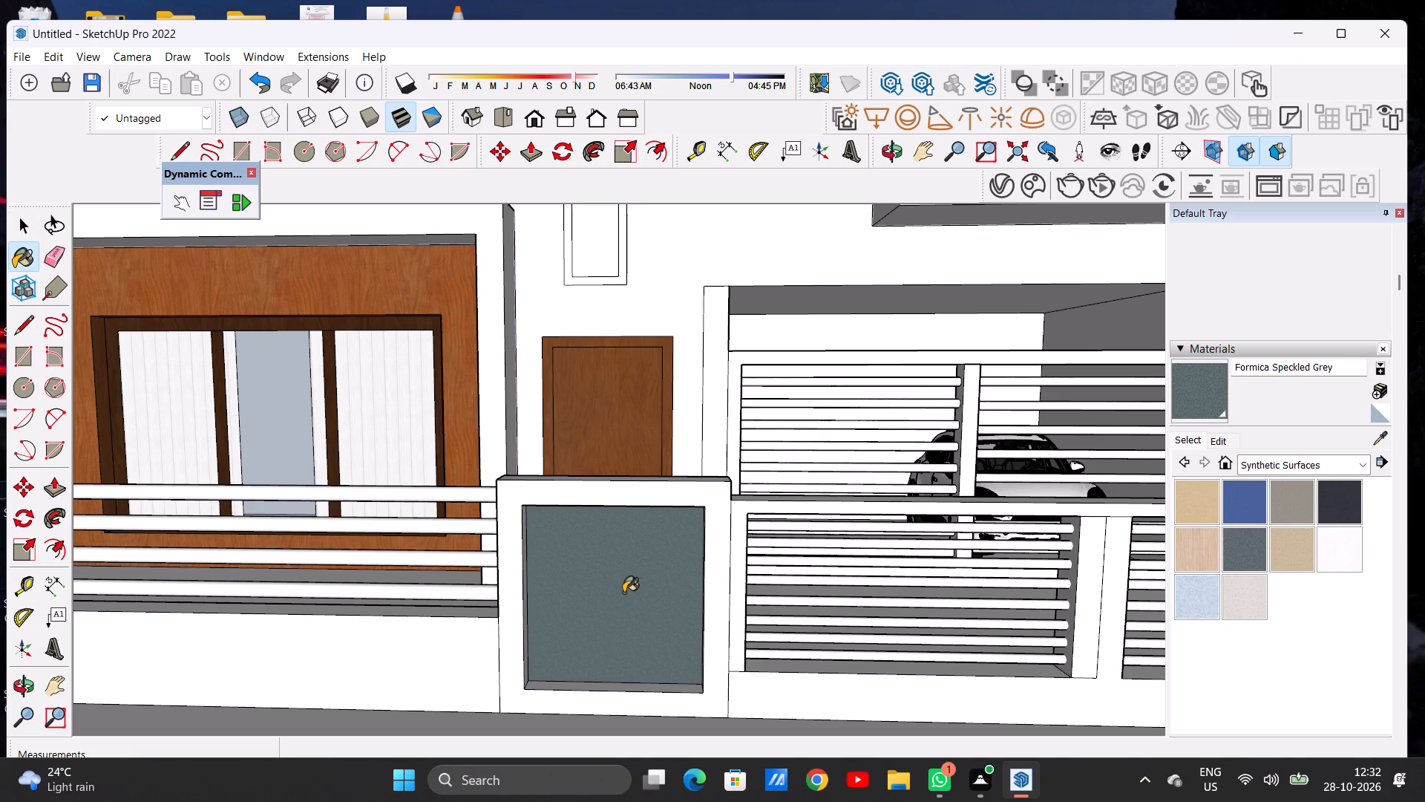
scroll(648, 589, "down", 7)
scroll(756, 581, "down", 5)
scroll(563, 619, "up", 2)
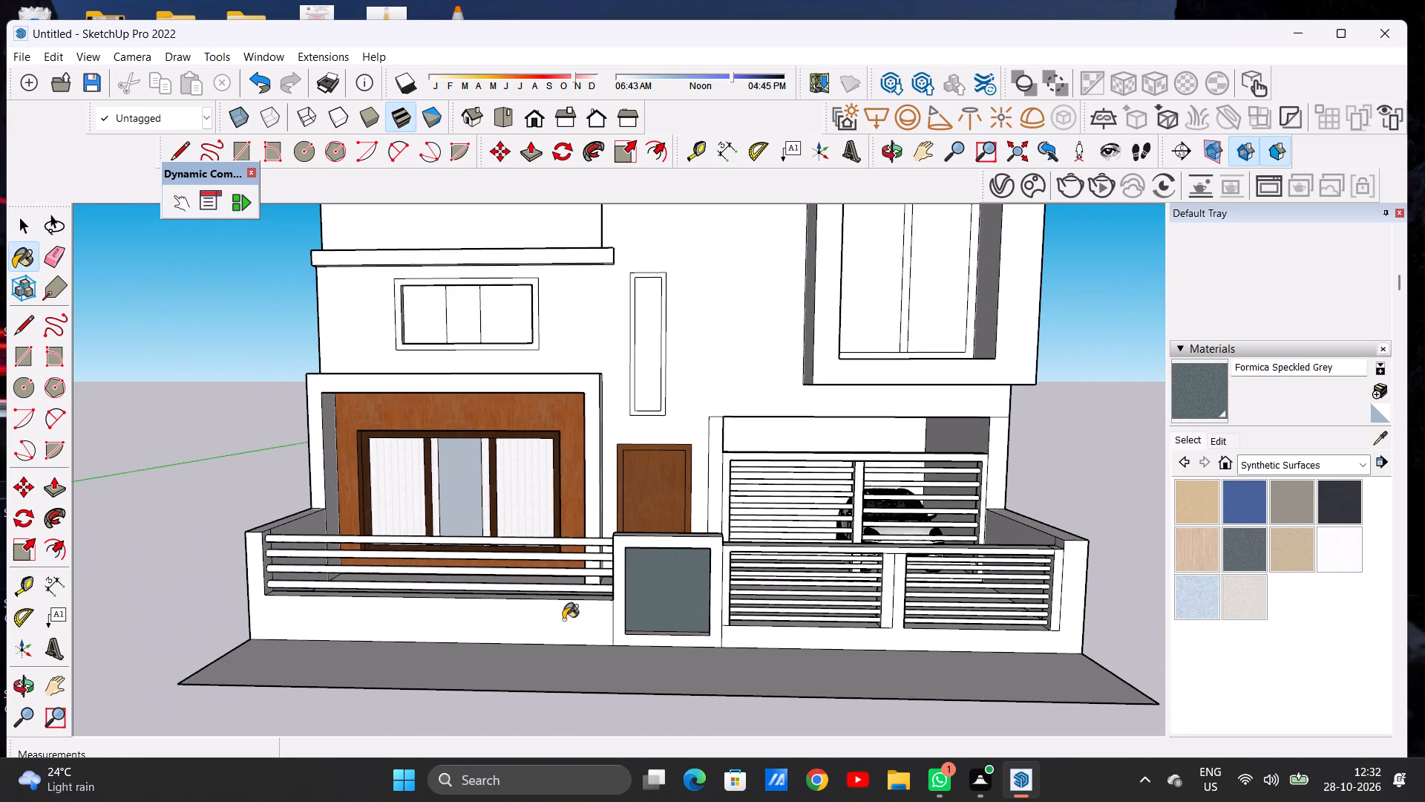
scroll(563, 619, "up", 5)
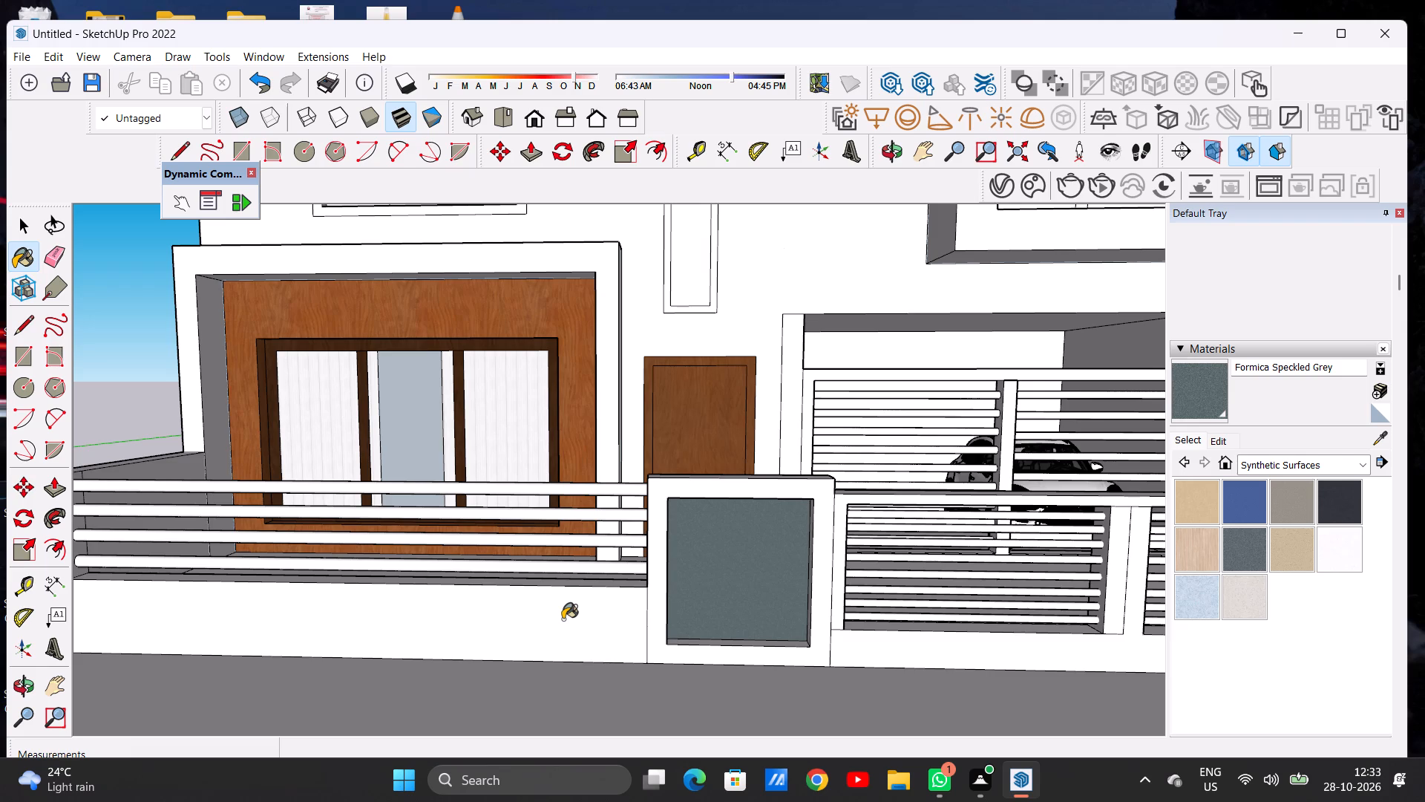
key("space")
scroll(677, 611, "down", 1)
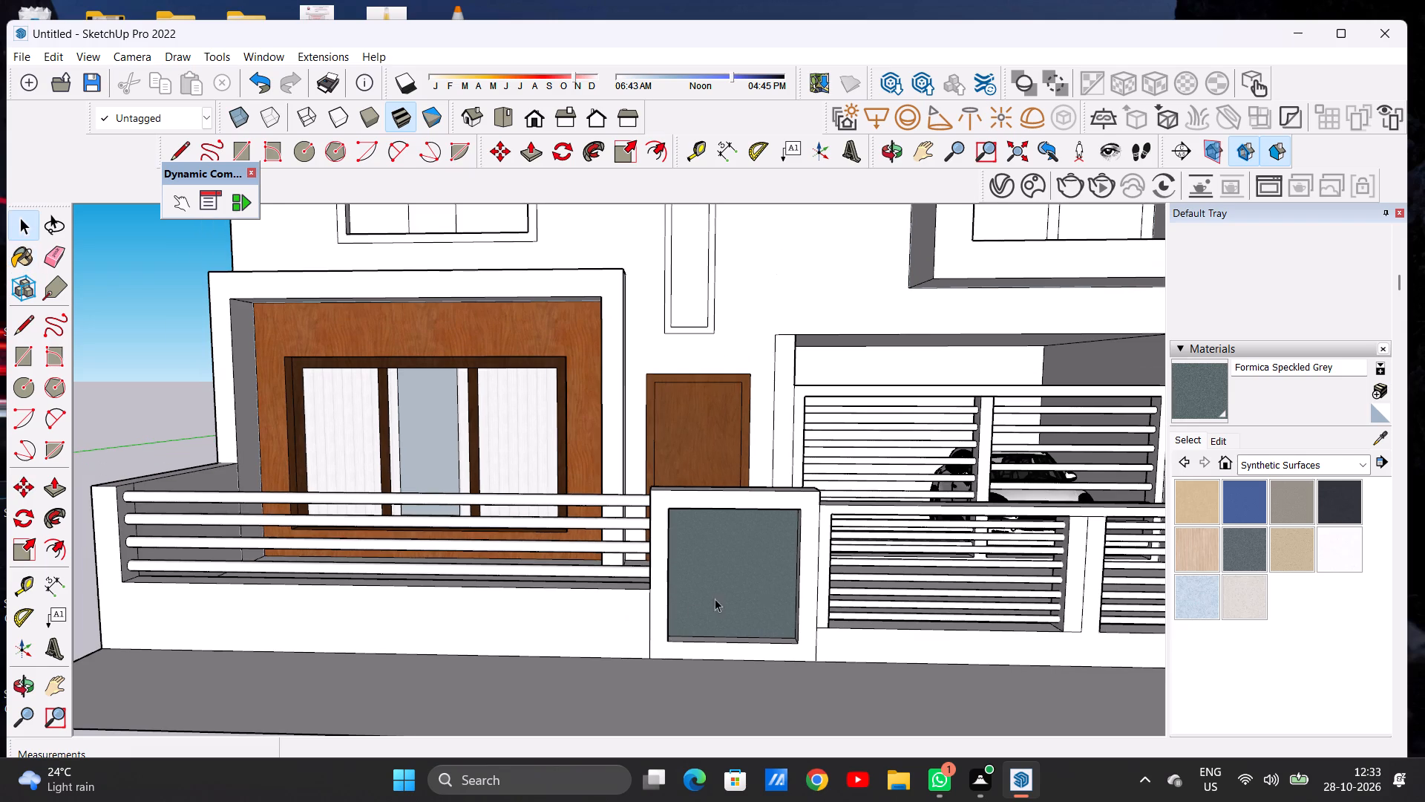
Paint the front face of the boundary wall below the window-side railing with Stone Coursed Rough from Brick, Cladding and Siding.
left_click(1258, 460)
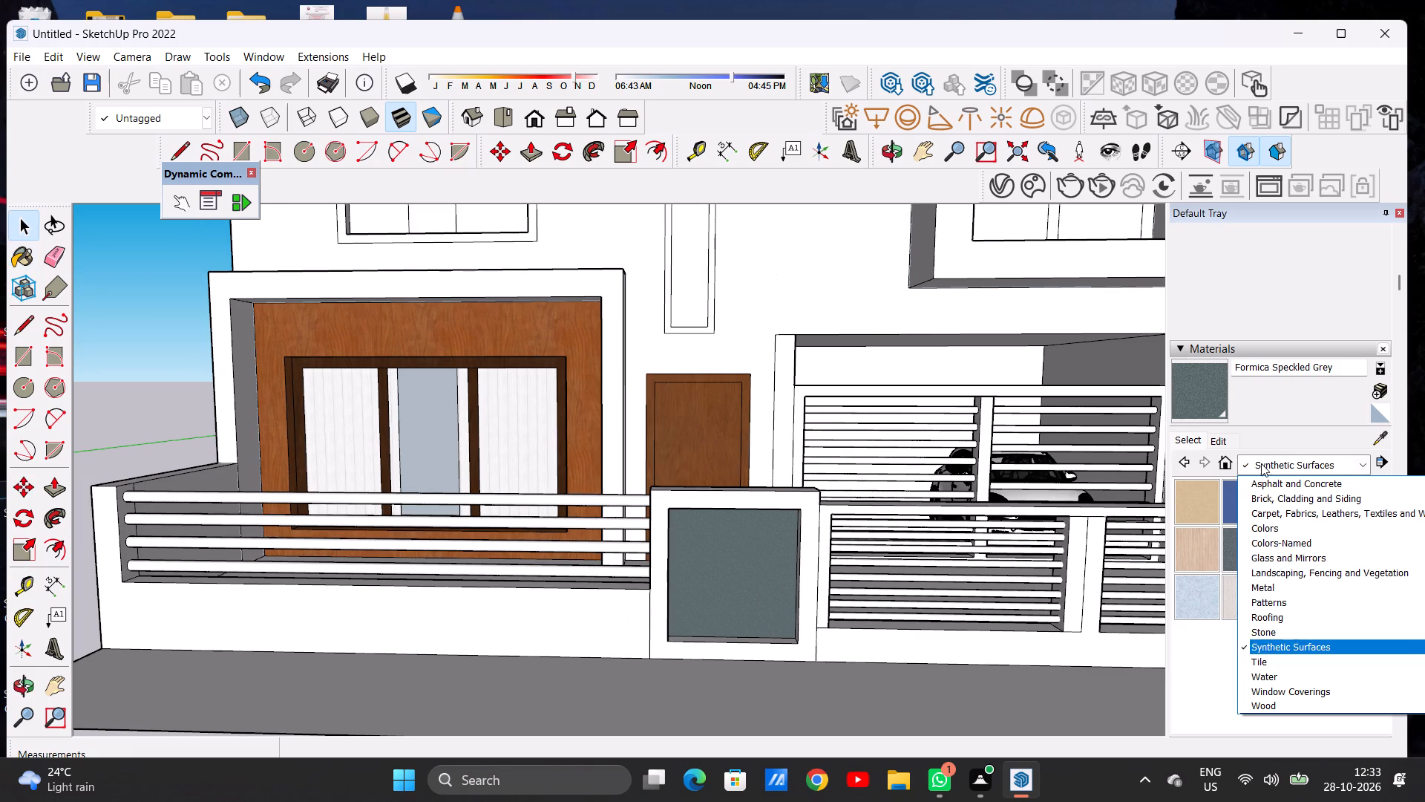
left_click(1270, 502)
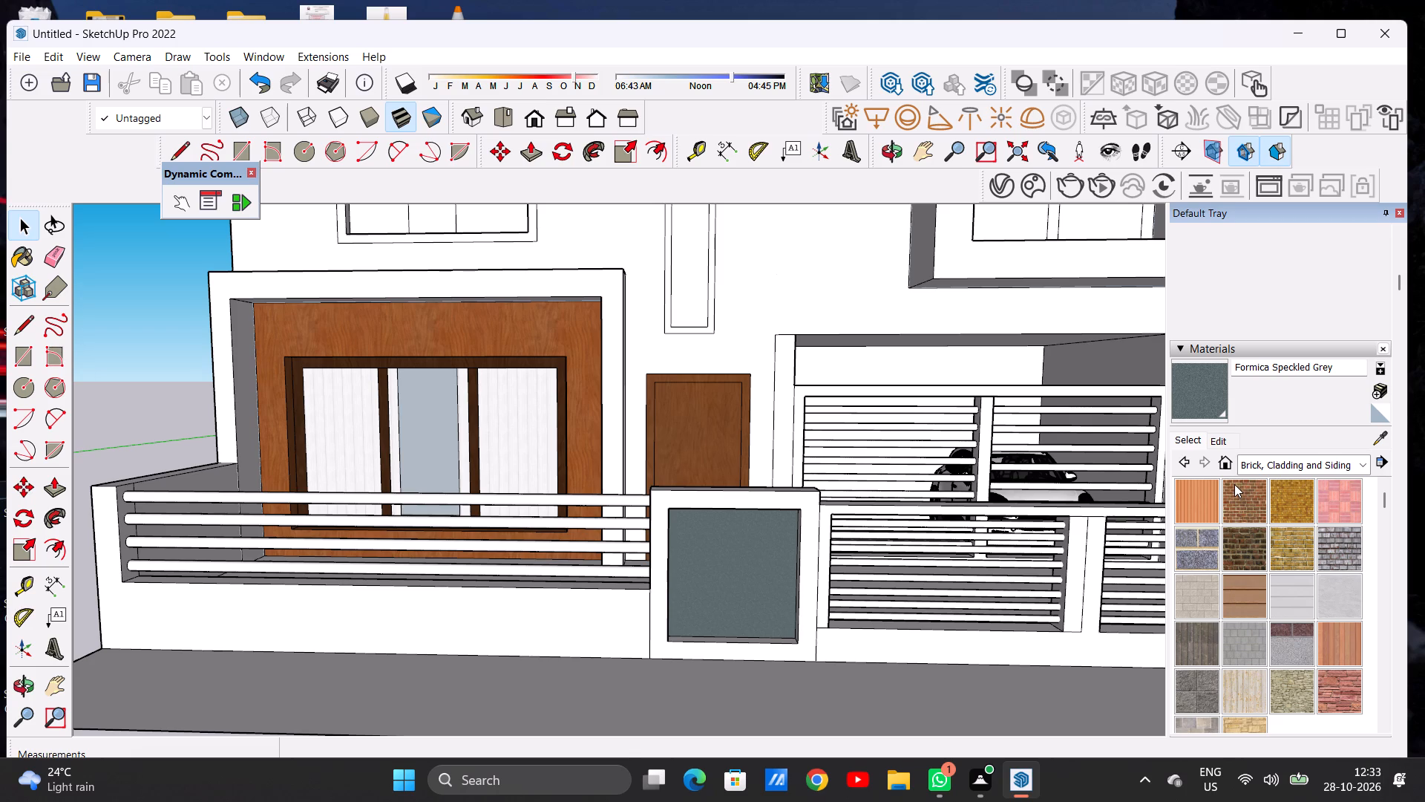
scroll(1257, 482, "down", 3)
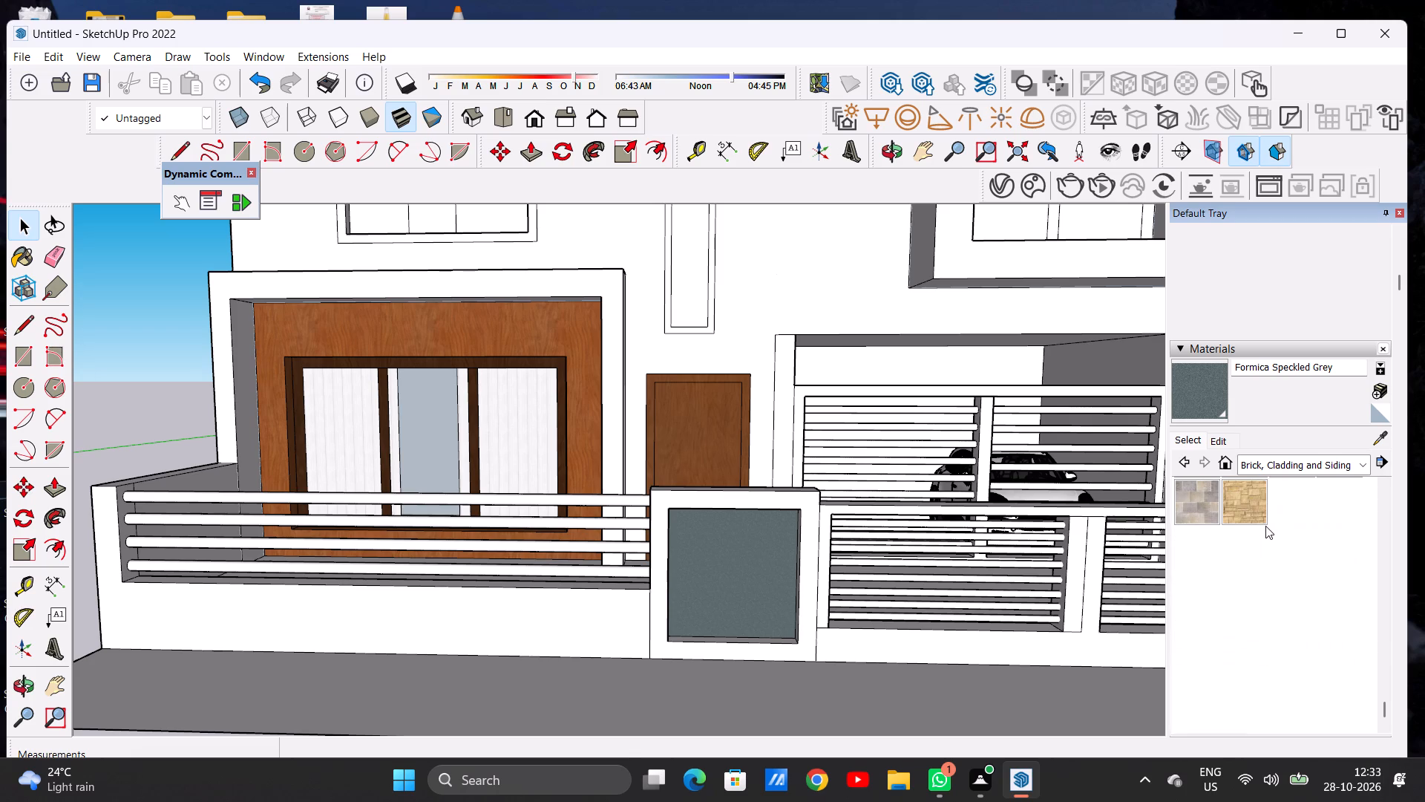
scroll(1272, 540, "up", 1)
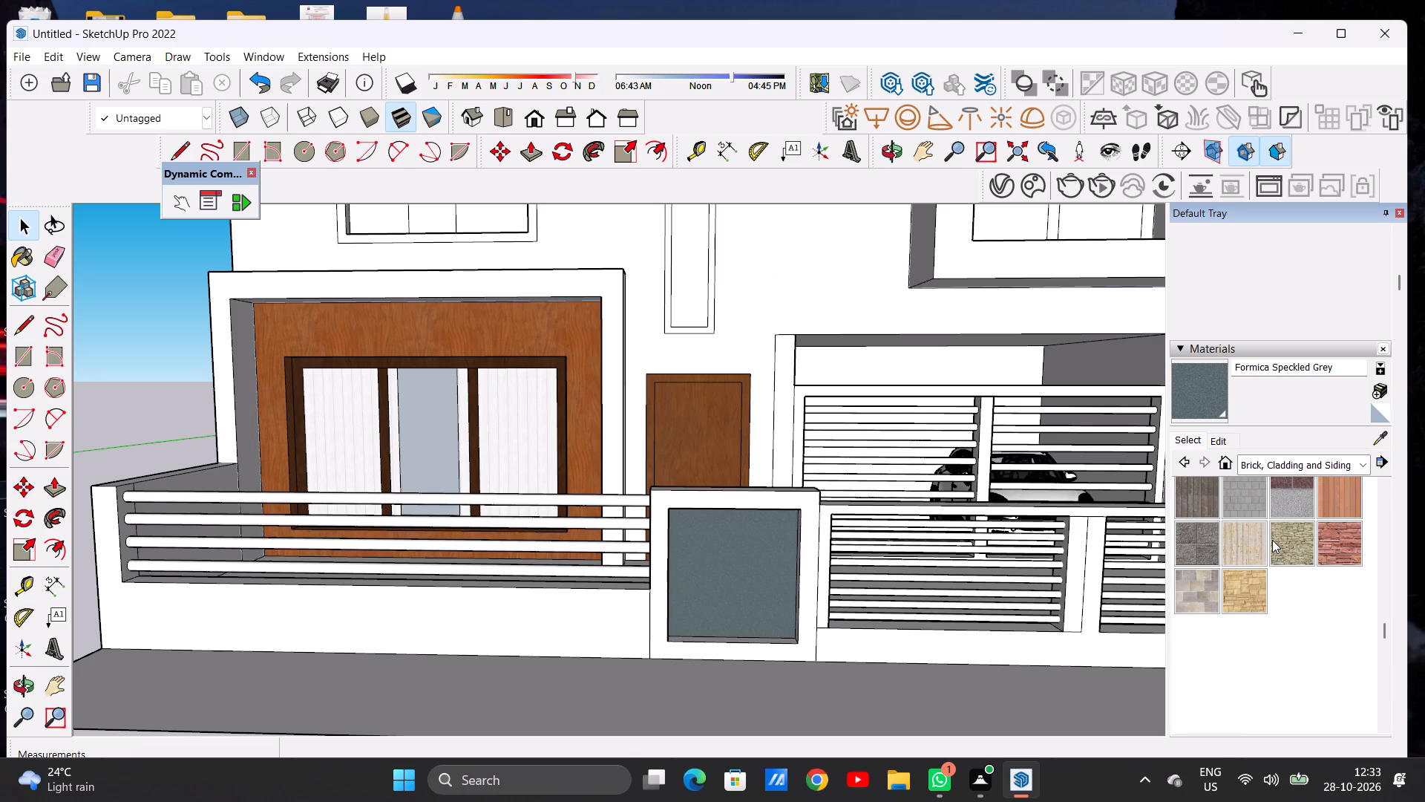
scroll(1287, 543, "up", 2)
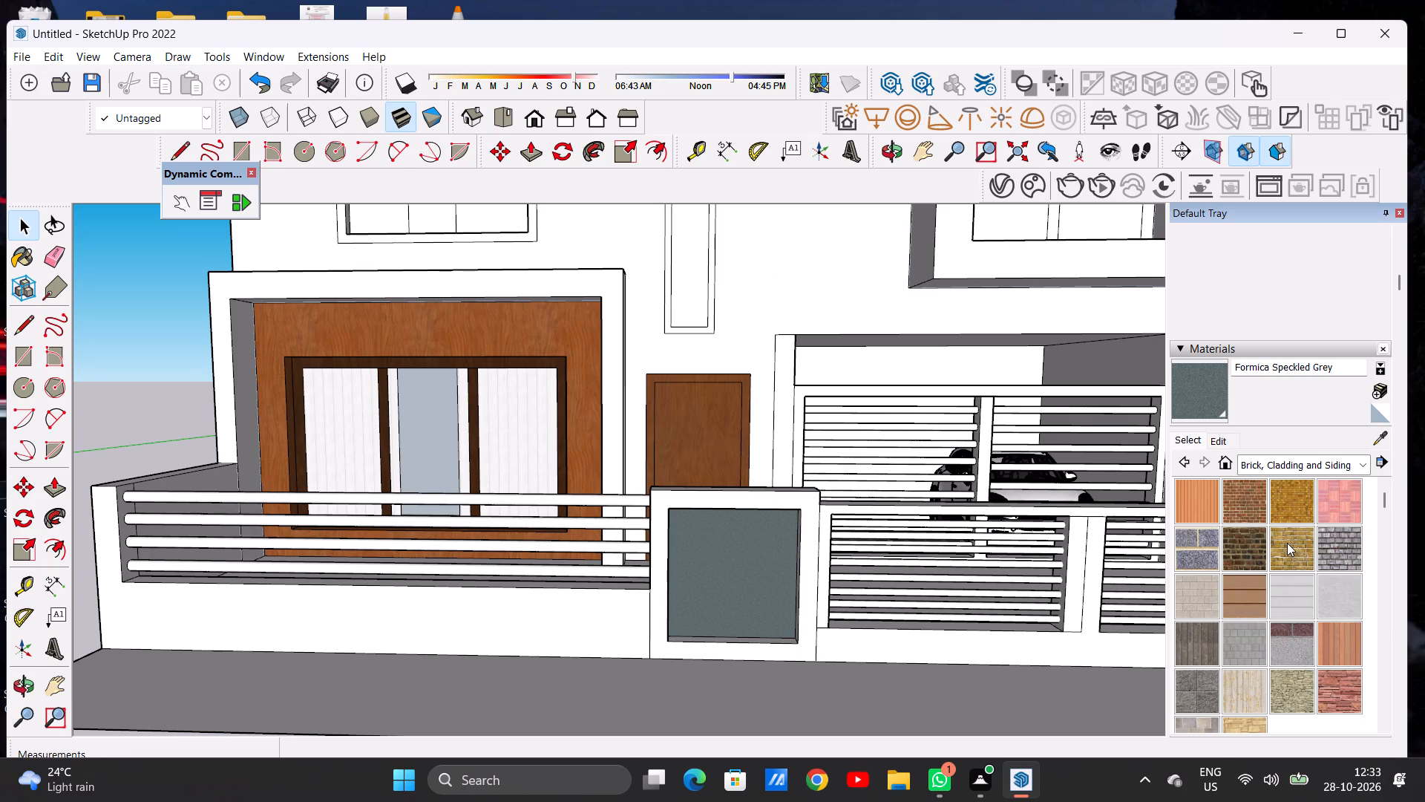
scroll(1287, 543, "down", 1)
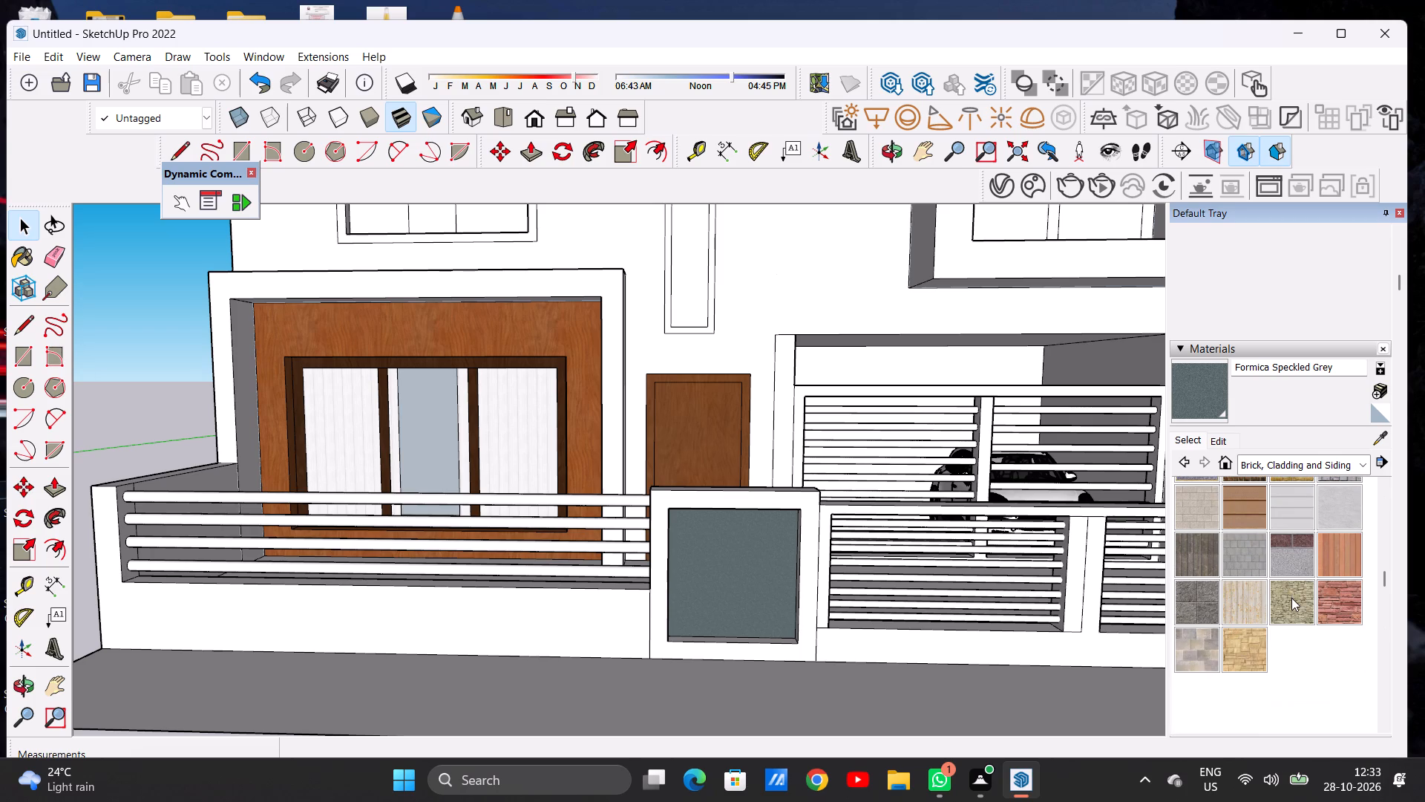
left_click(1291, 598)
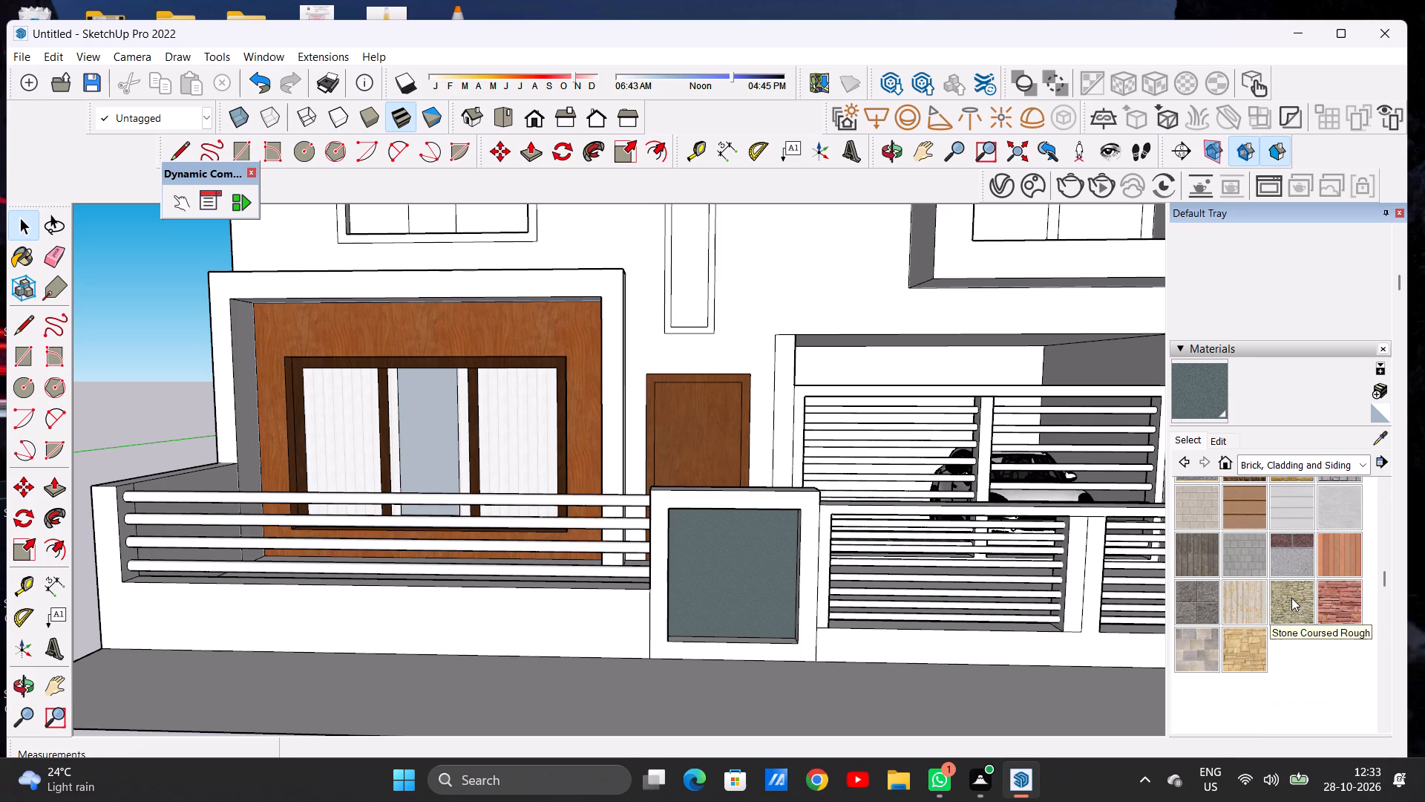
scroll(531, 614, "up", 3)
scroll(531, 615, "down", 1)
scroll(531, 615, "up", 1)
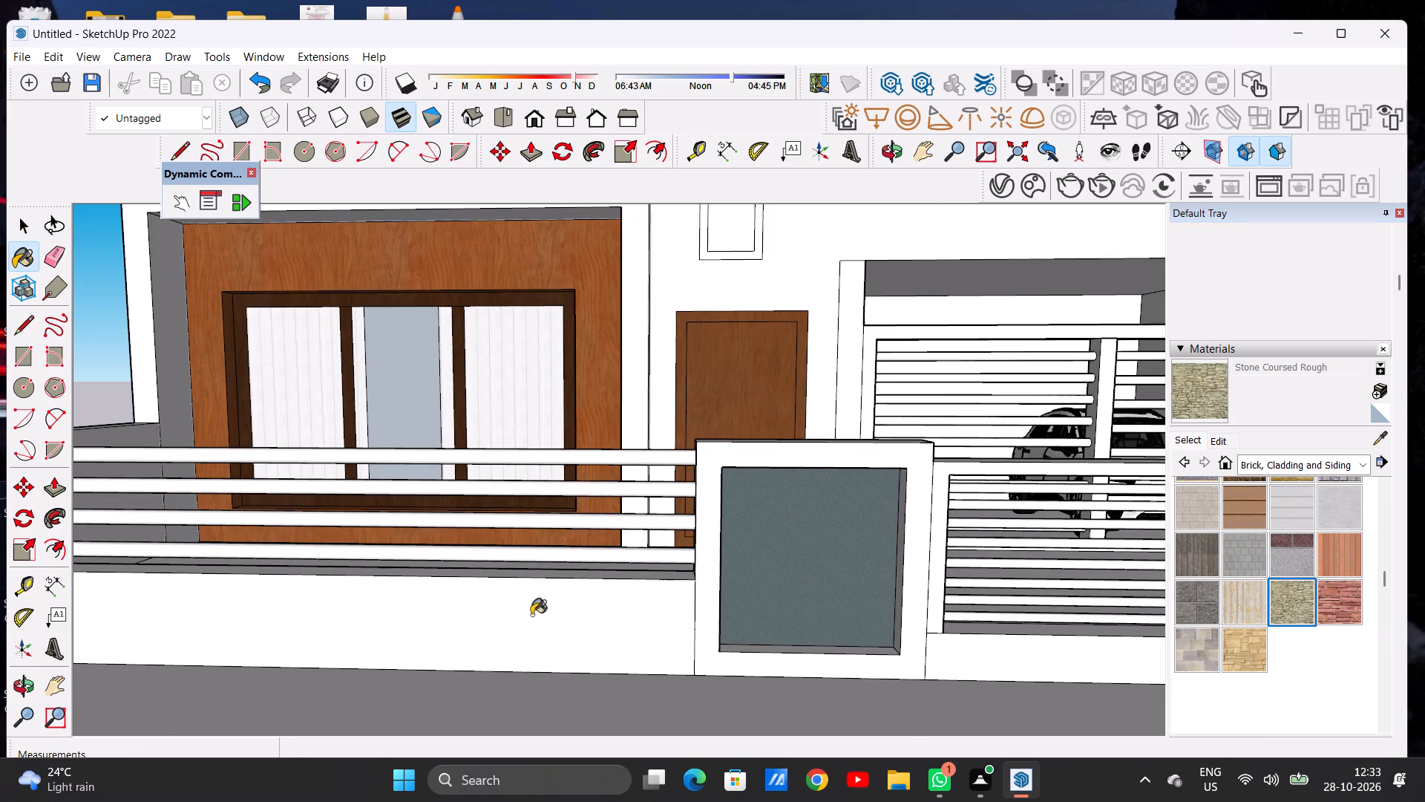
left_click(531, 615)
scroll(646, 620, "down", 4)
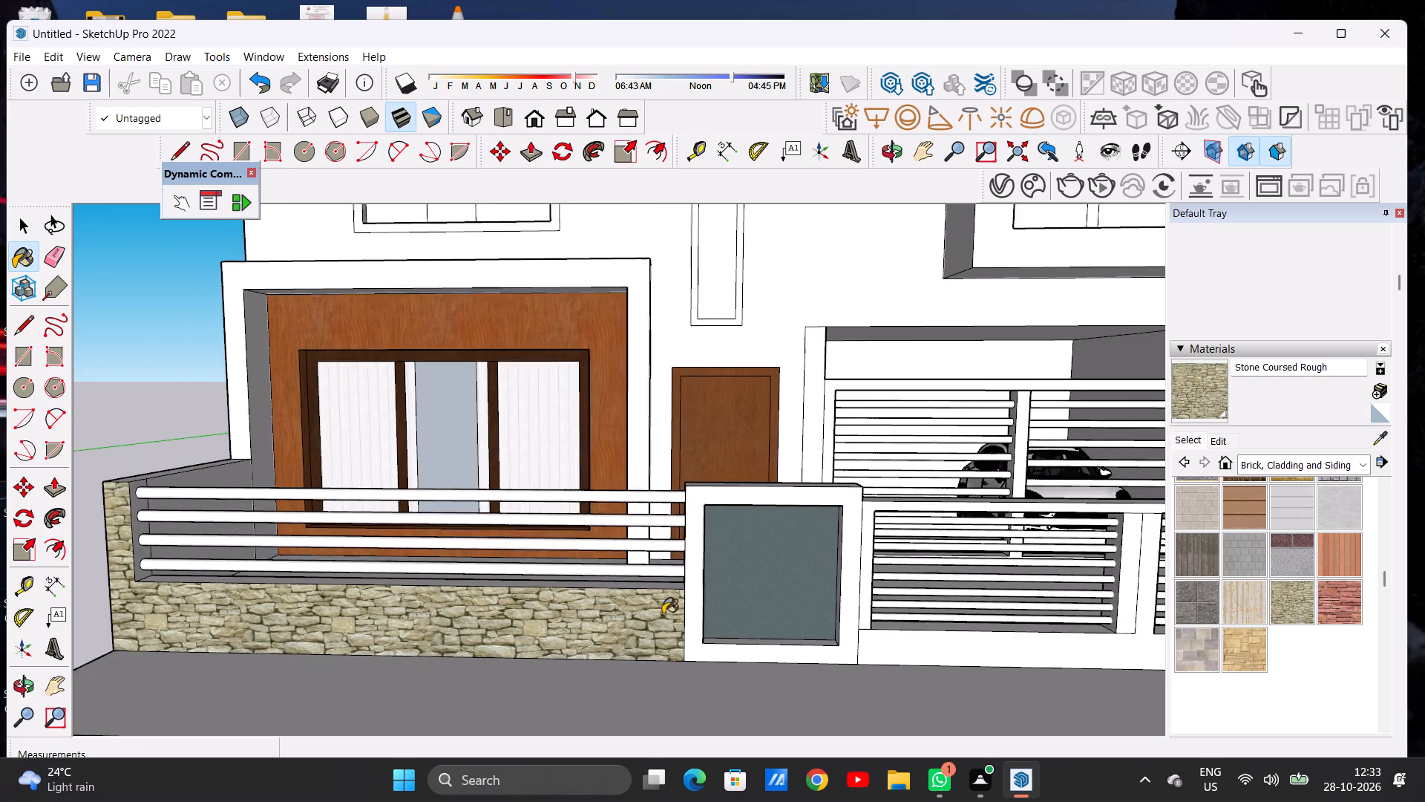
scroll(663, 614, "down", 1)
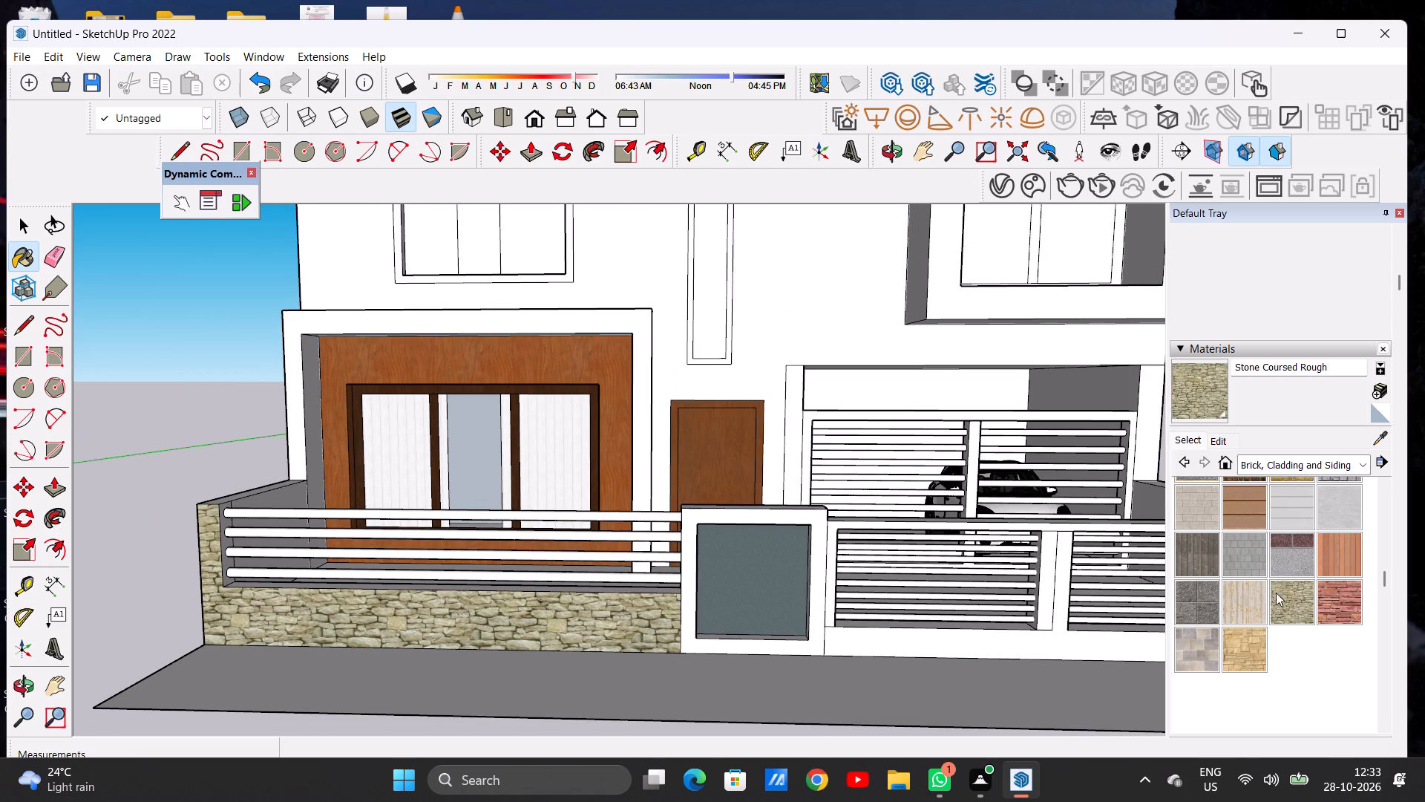
Paint the front face of the boundary wall below the window-side railing with Concrete Block 8x8 Gray.
left_click(1237, 557)
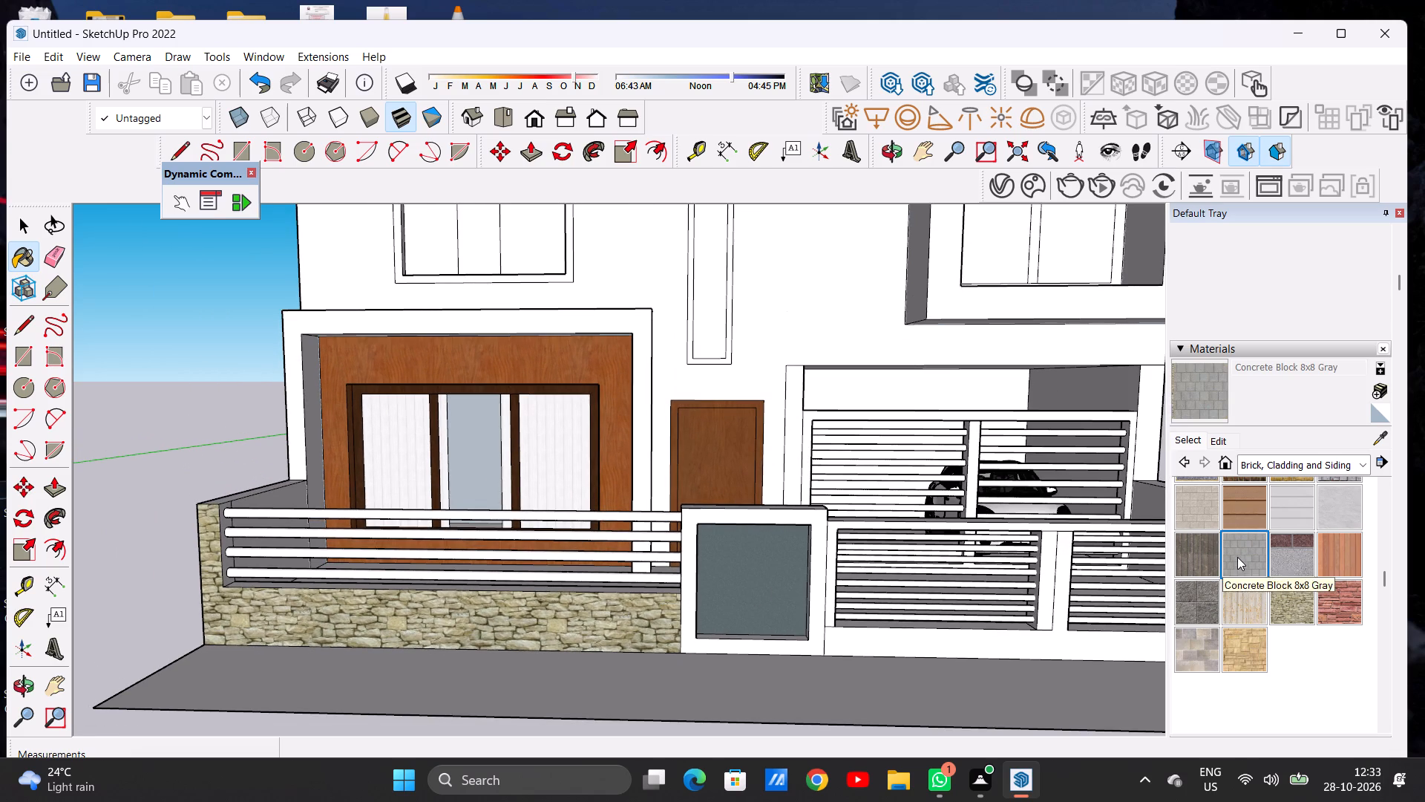
scroll(617, 635, "up", 6)
left_click(620, 624)
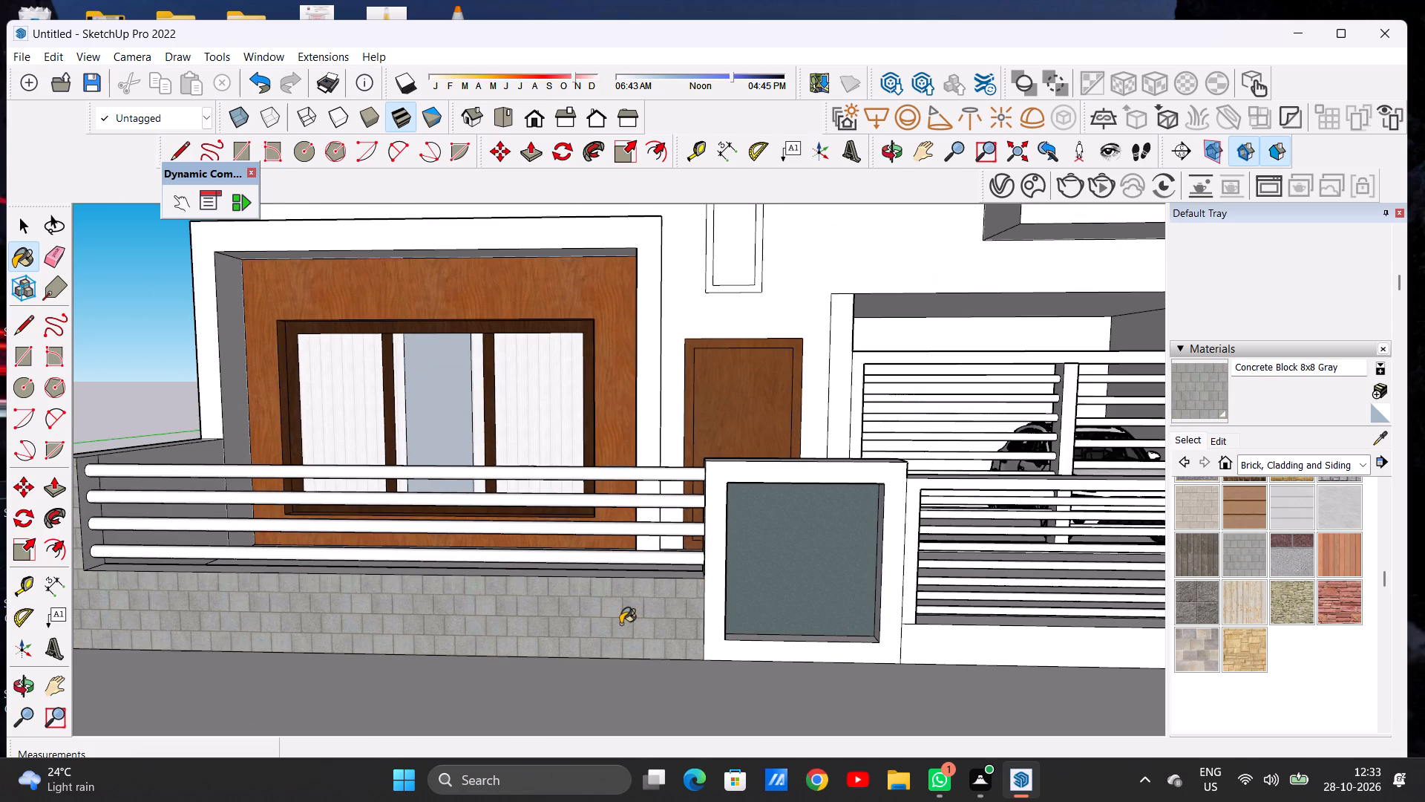
key("space")
Draw a vertical line about 2' 7 5/16" from the railing opening's lower outer corner down to the boundary wall's base.
scroll(704, 619, "down", 6)
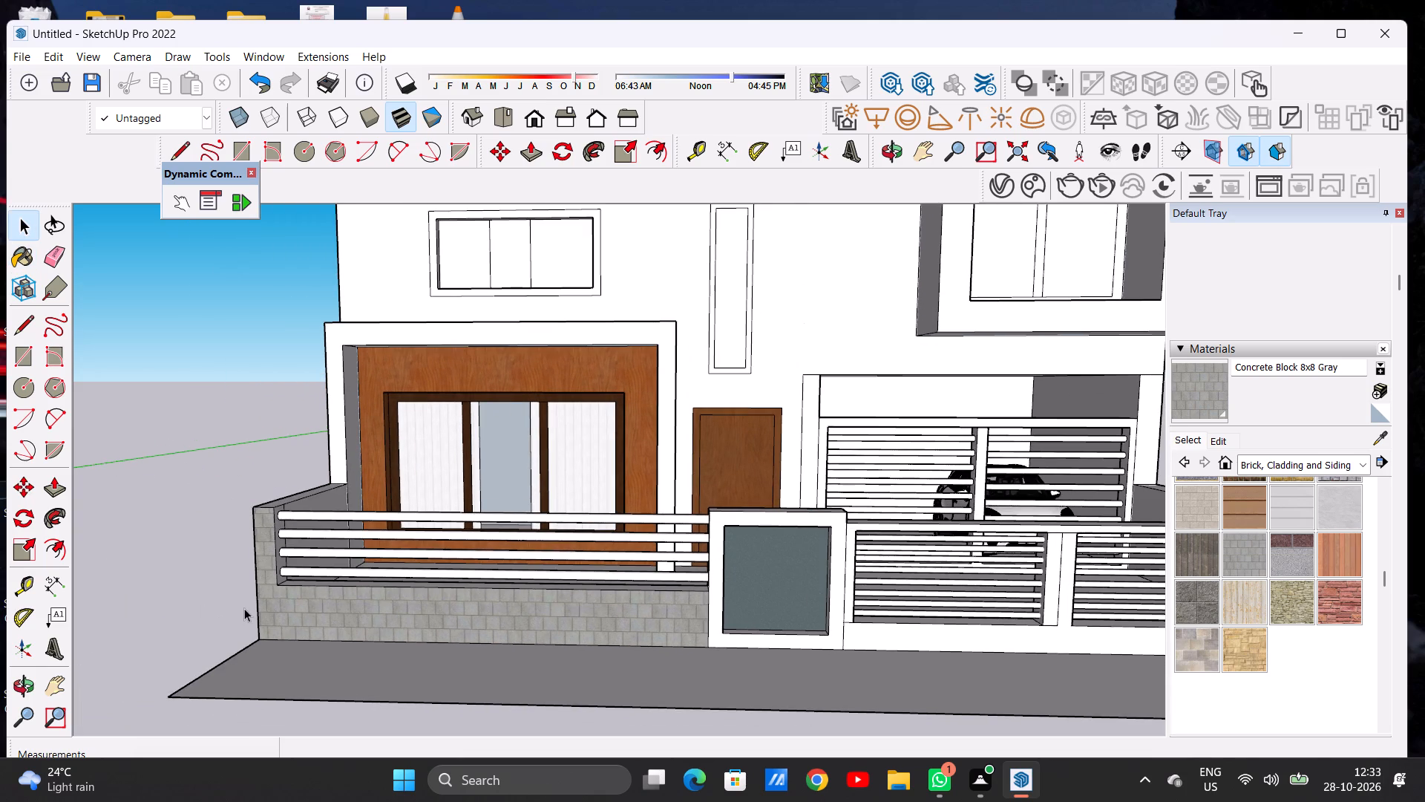
scroll(244, 608, "up", 12)
key("l")
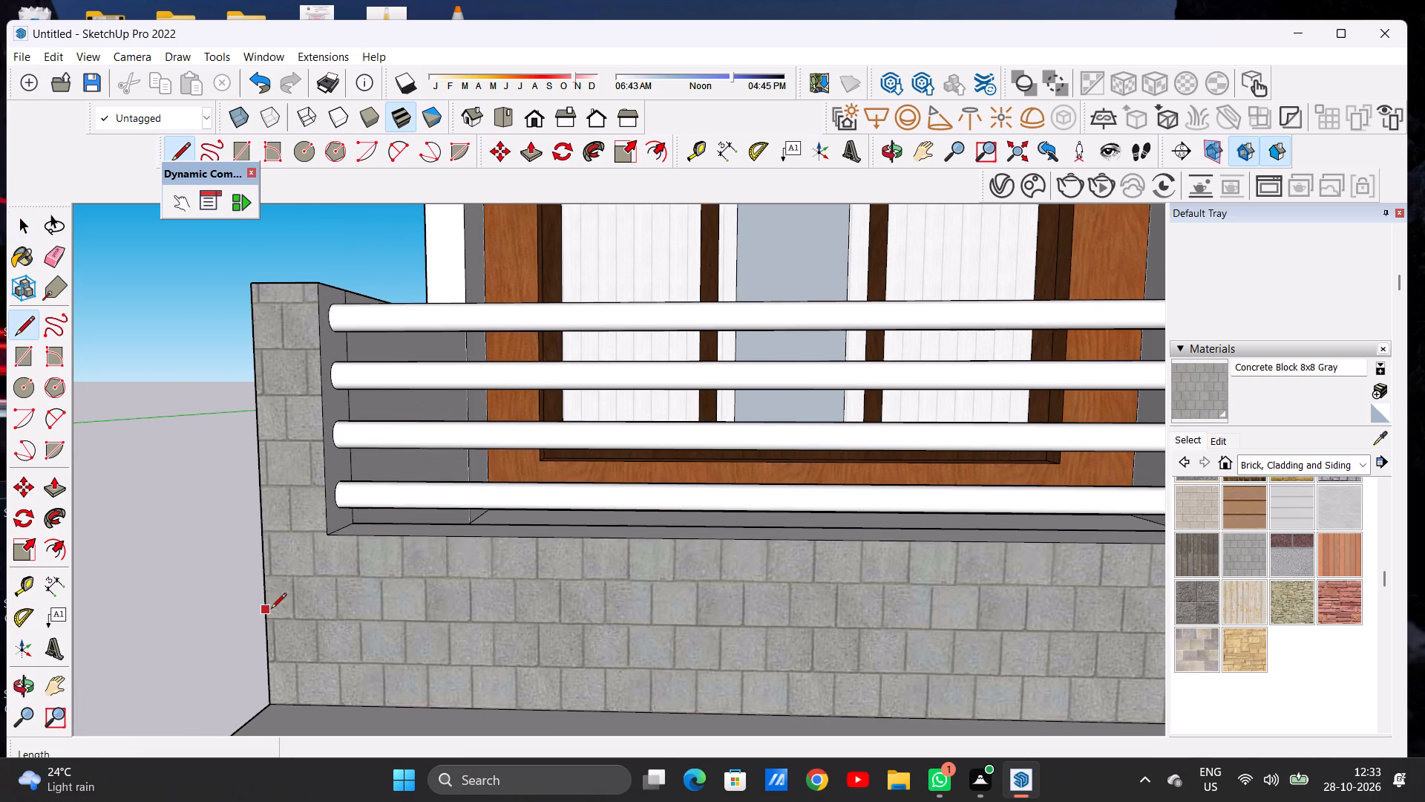
scroll(271, 610, "up", 3)
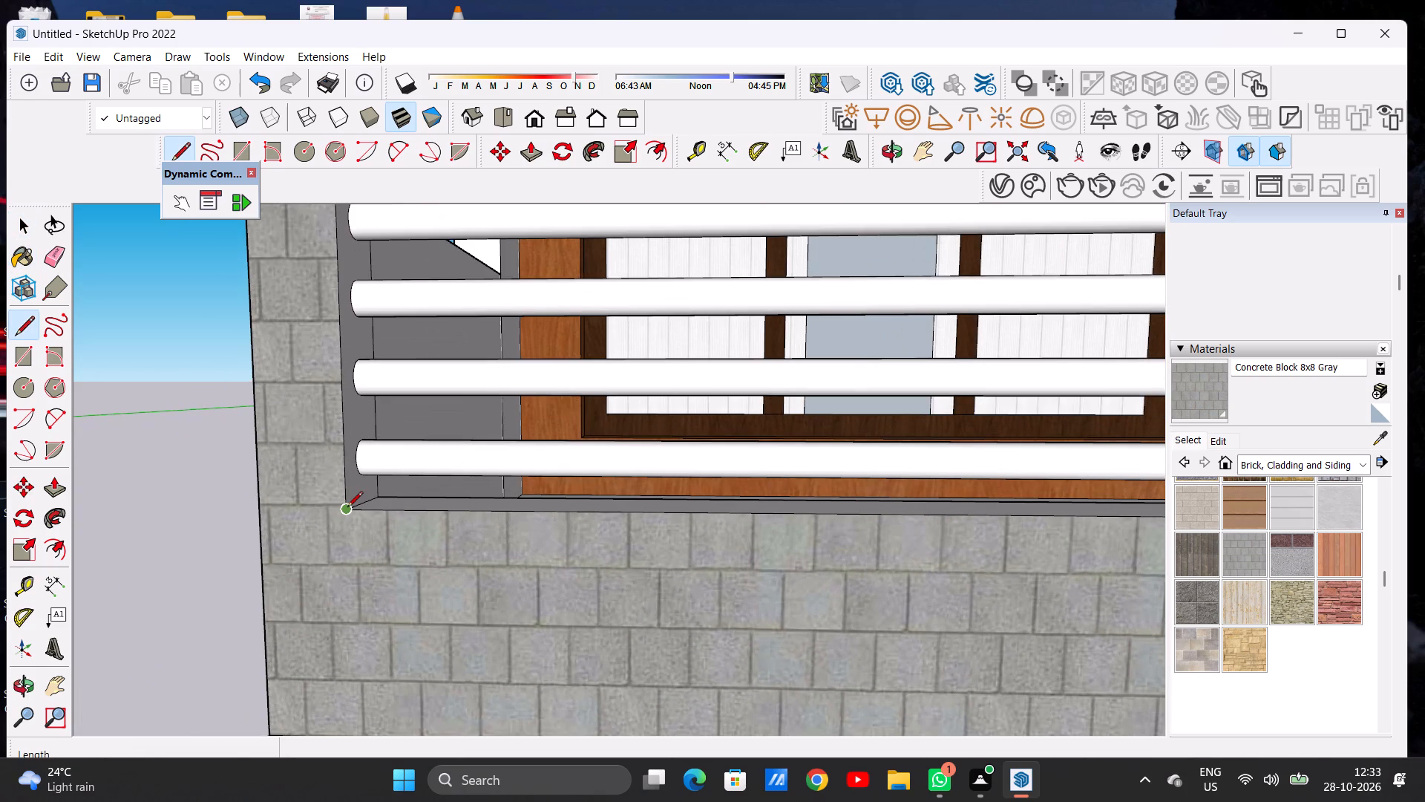
left_click(347, 508)
scroll(362, 503, "down", 13)
scroll(360, 563, "up", 6)
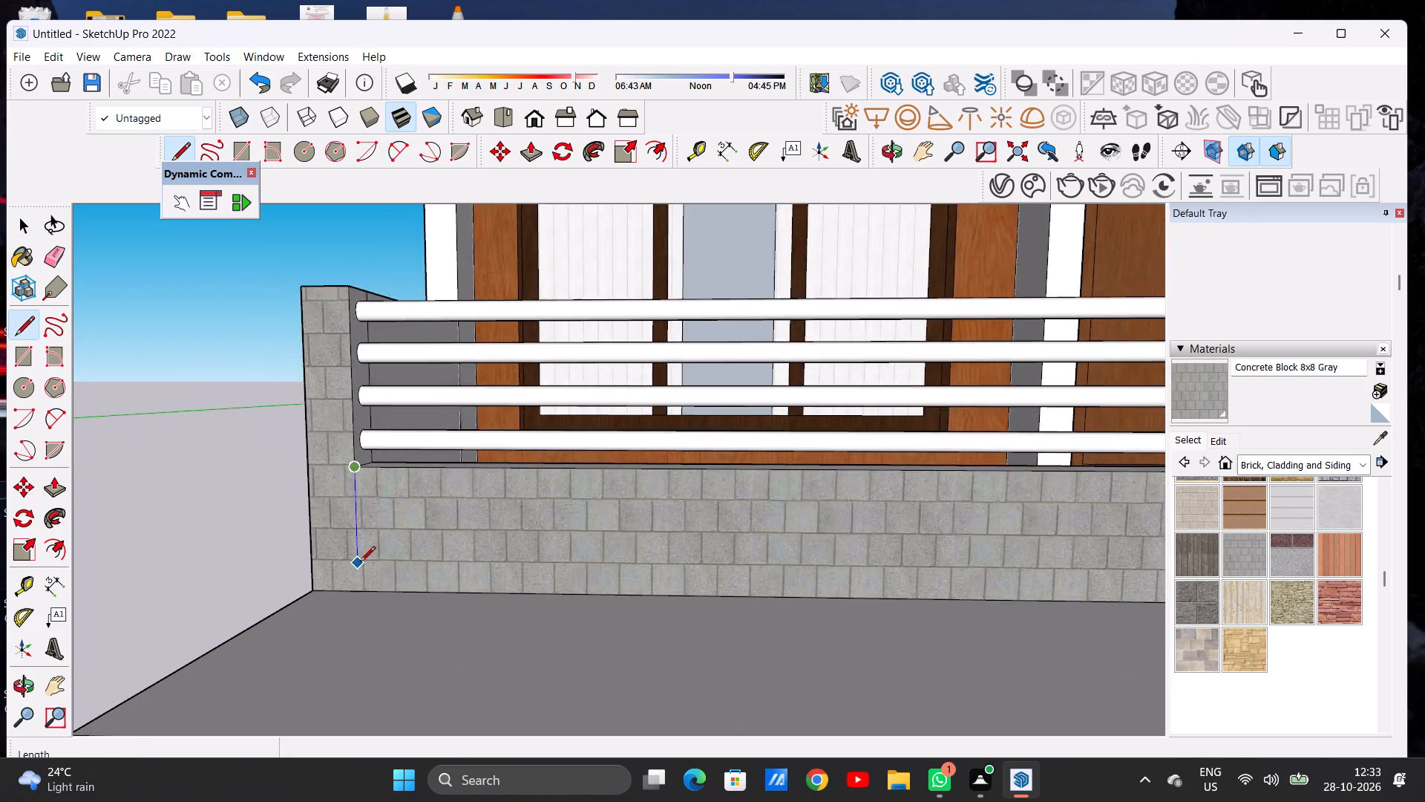
scroll(360, 563, "down", 1)
scroll(360, 563, "up", 3)
left_click(353, 600)
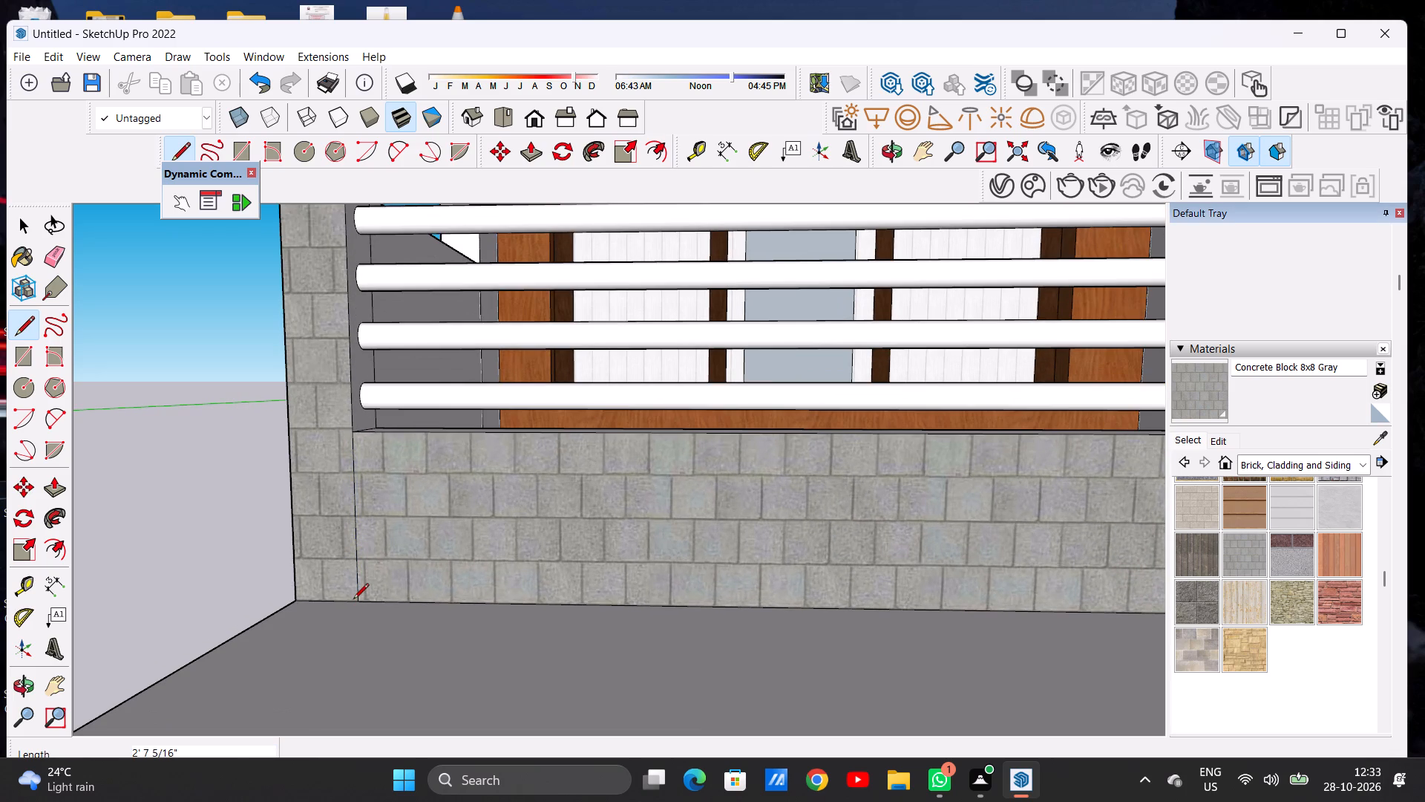
key("space")
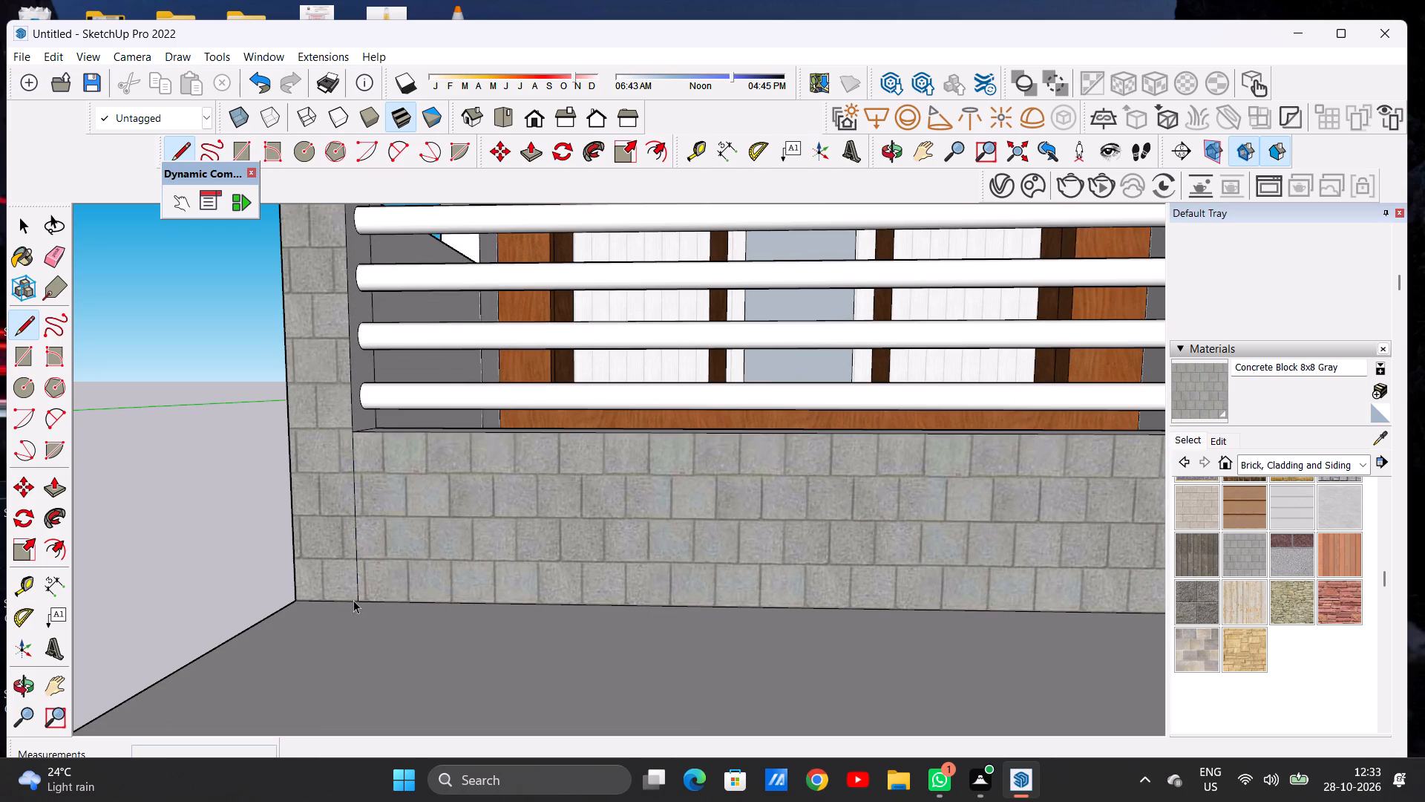
Lighten the color of the Concrete Block 8x8 Gray material used on the boundary wall.
scroll(353, 600, "down", 8)
middle_click_drag(381, 602, 359, 588)
scroll(463, 572, "up", 3)
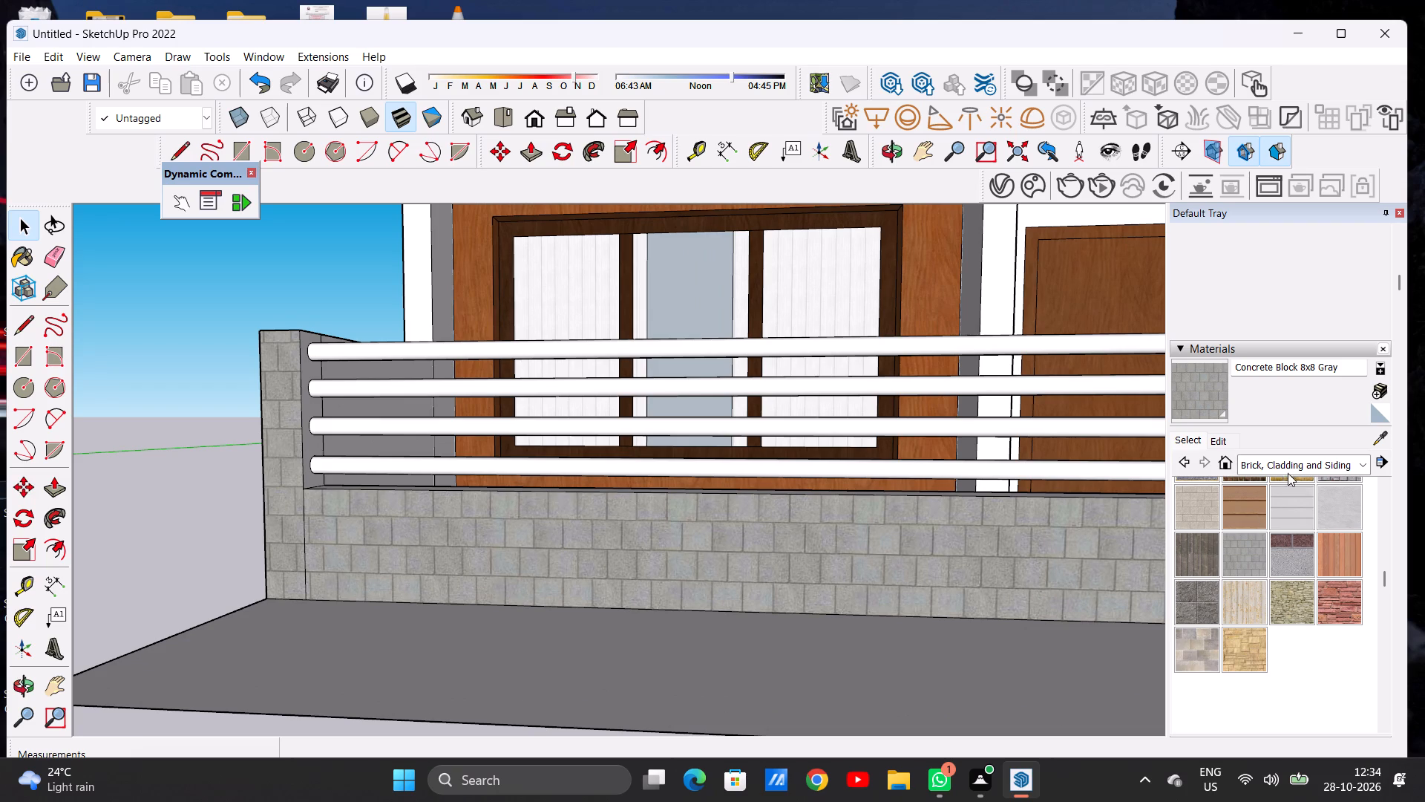
left_click(1225, 447)
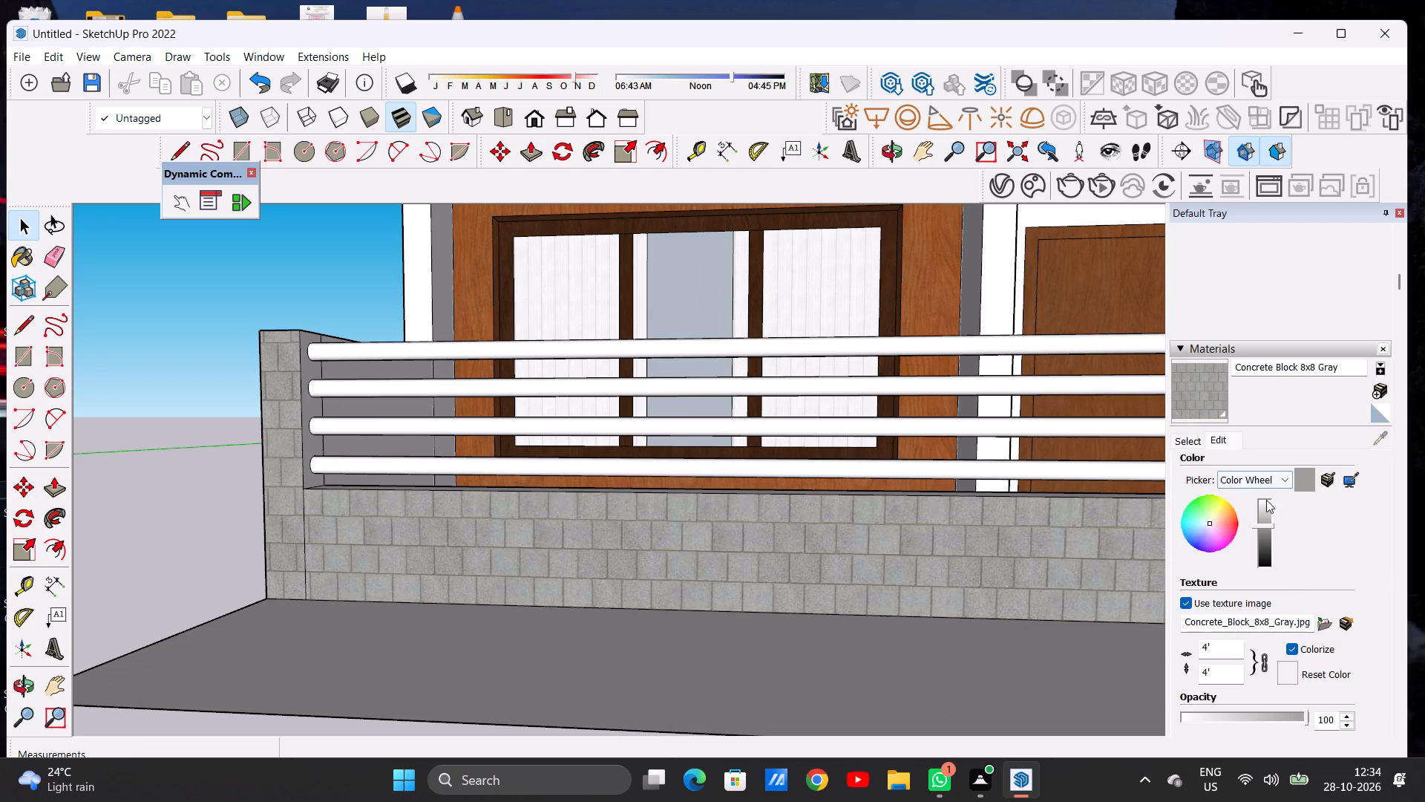
left_click(1263, 517)
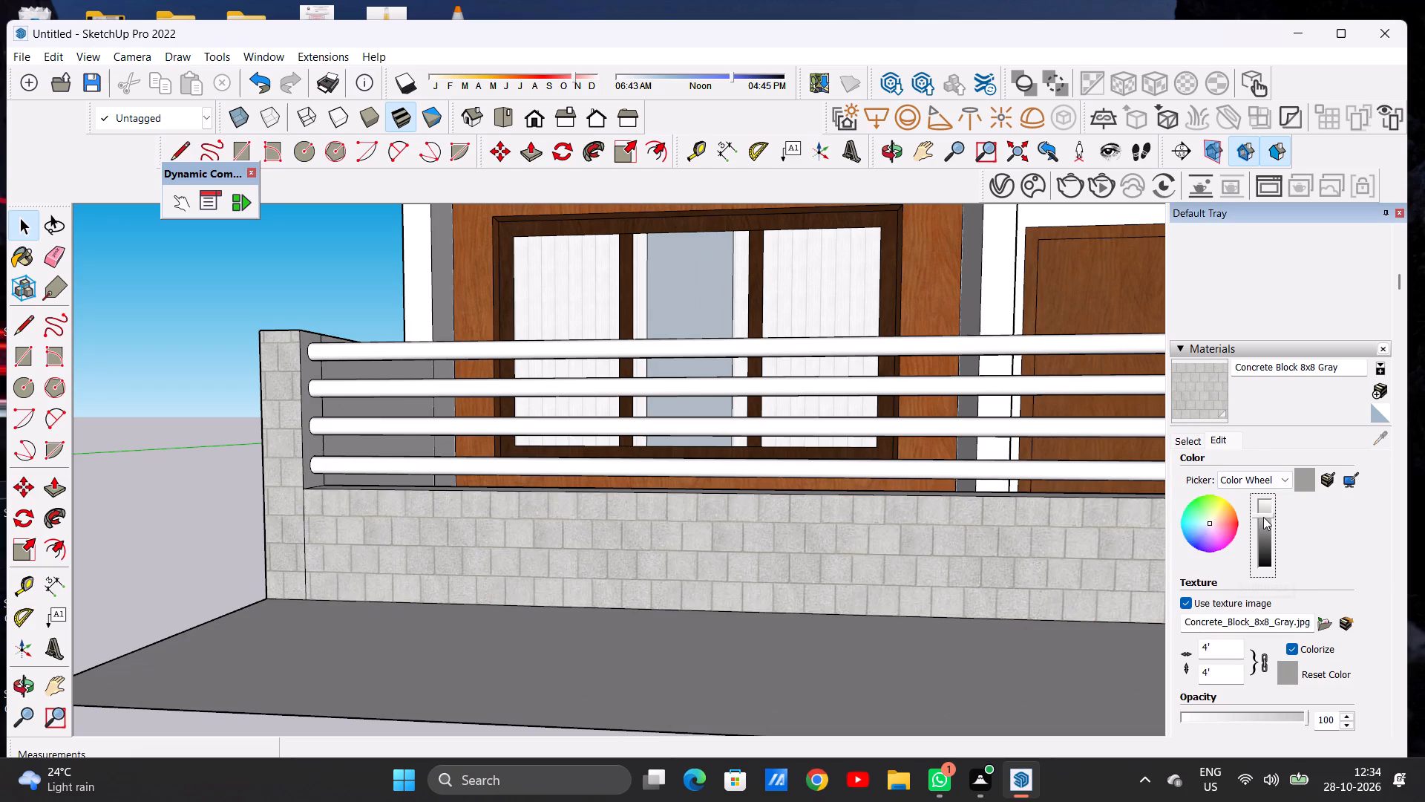
Paint the inner, house-side face of the low wall beneath the railing with the lightened Concrete Block 8x8 Gray.
scroll(792, 562, "down", 6)
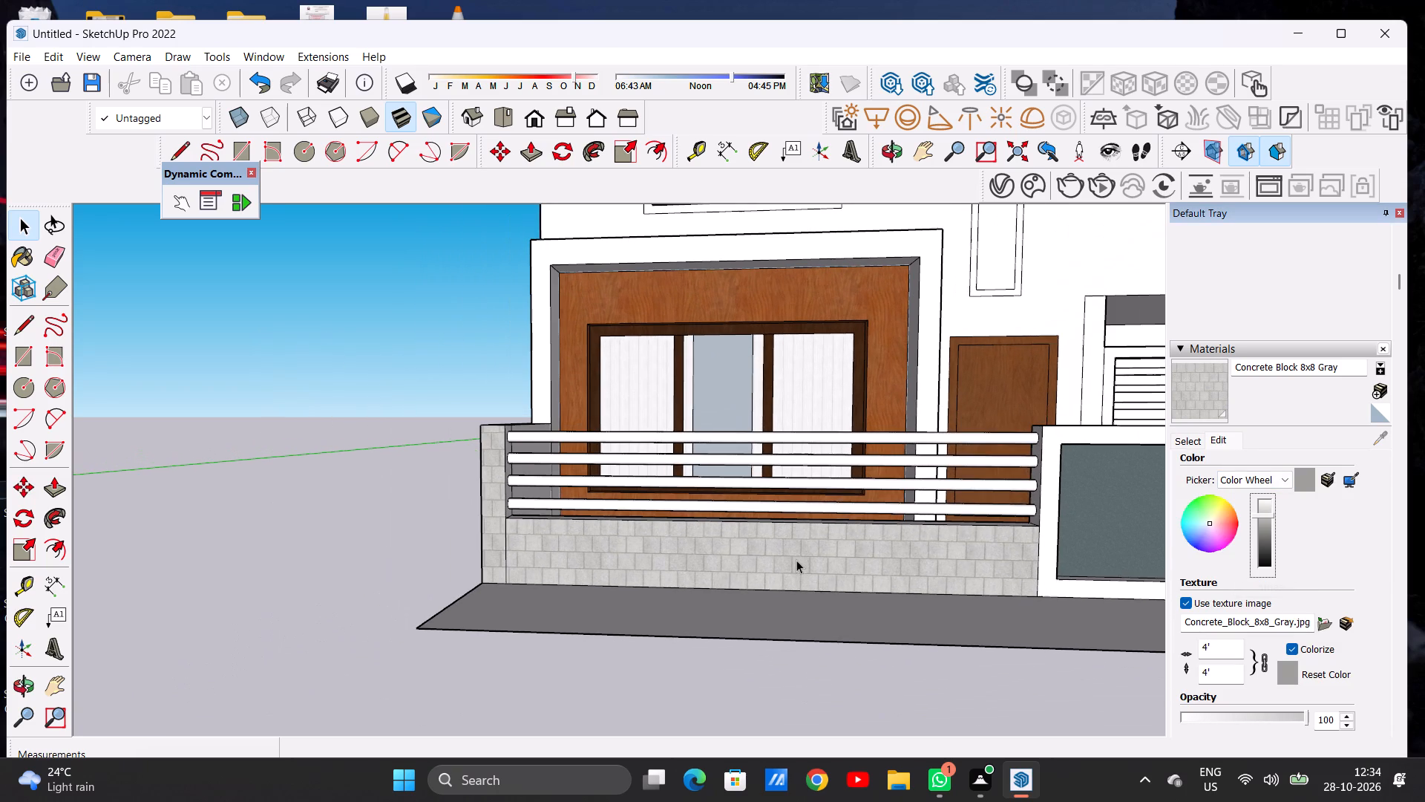
scroll(741, 573, "down", 2)
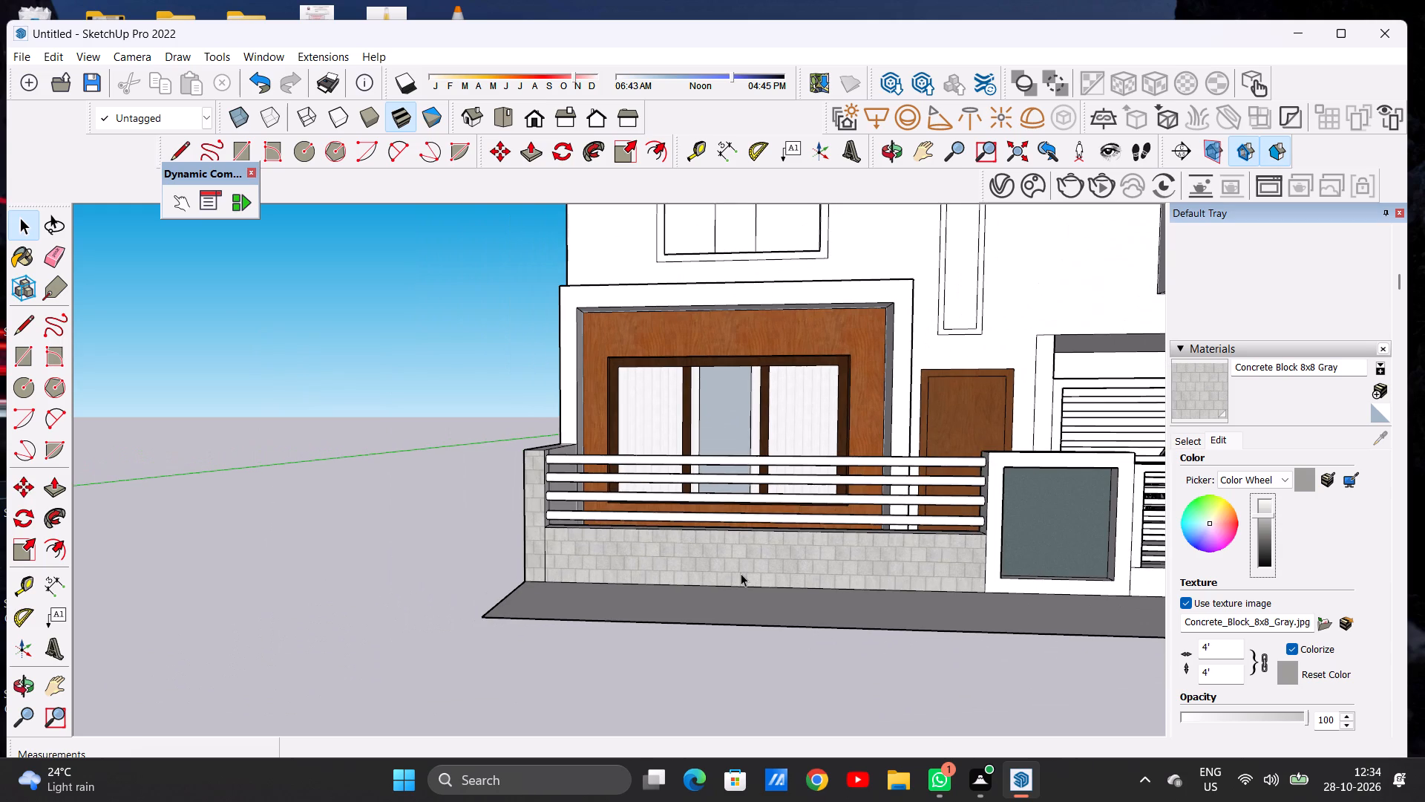
scroll(741, 573, "down", 4)
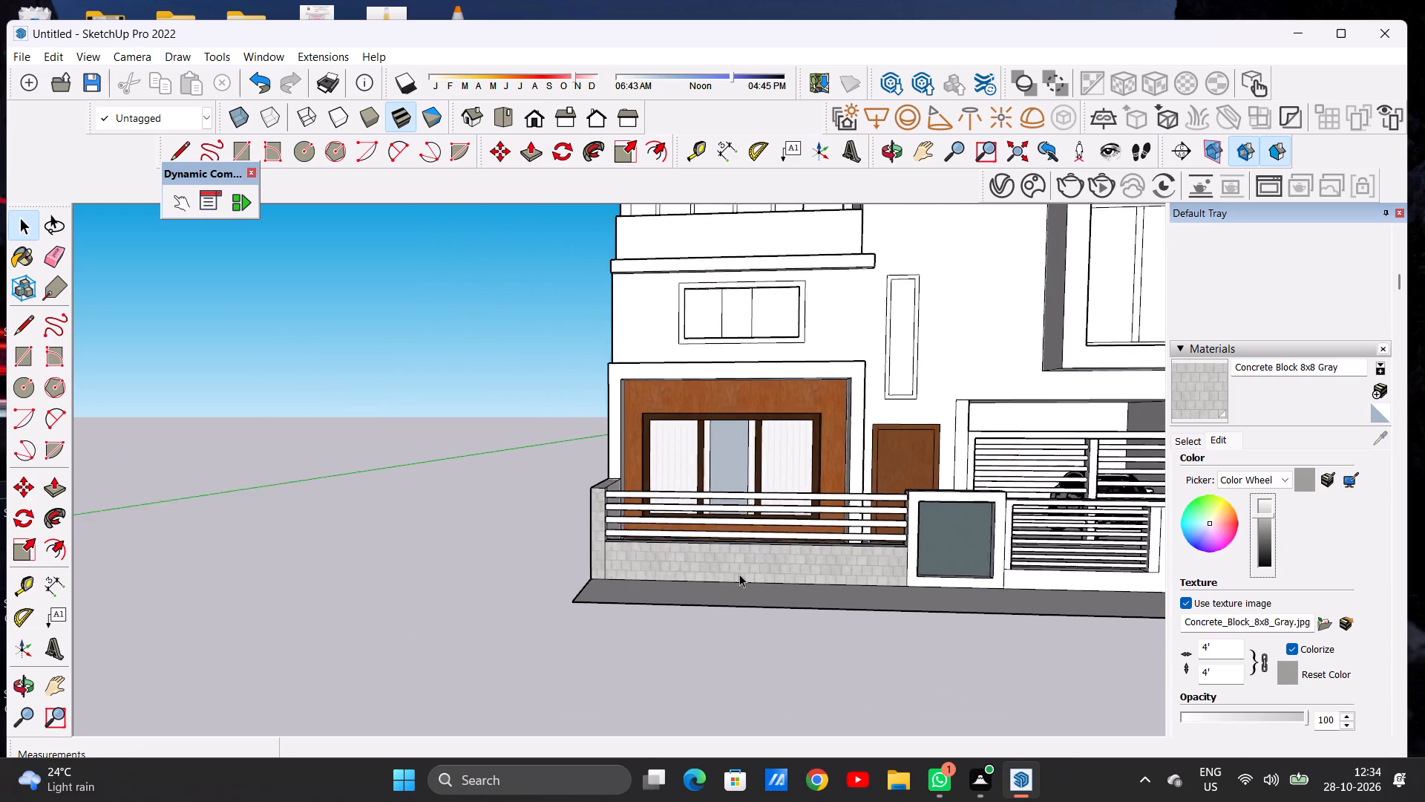
scroll(739, 574, "down", 1)
middle_click_drag(787, 558, 508, 593)
middle_click_drag(717, 544, 613, 567)
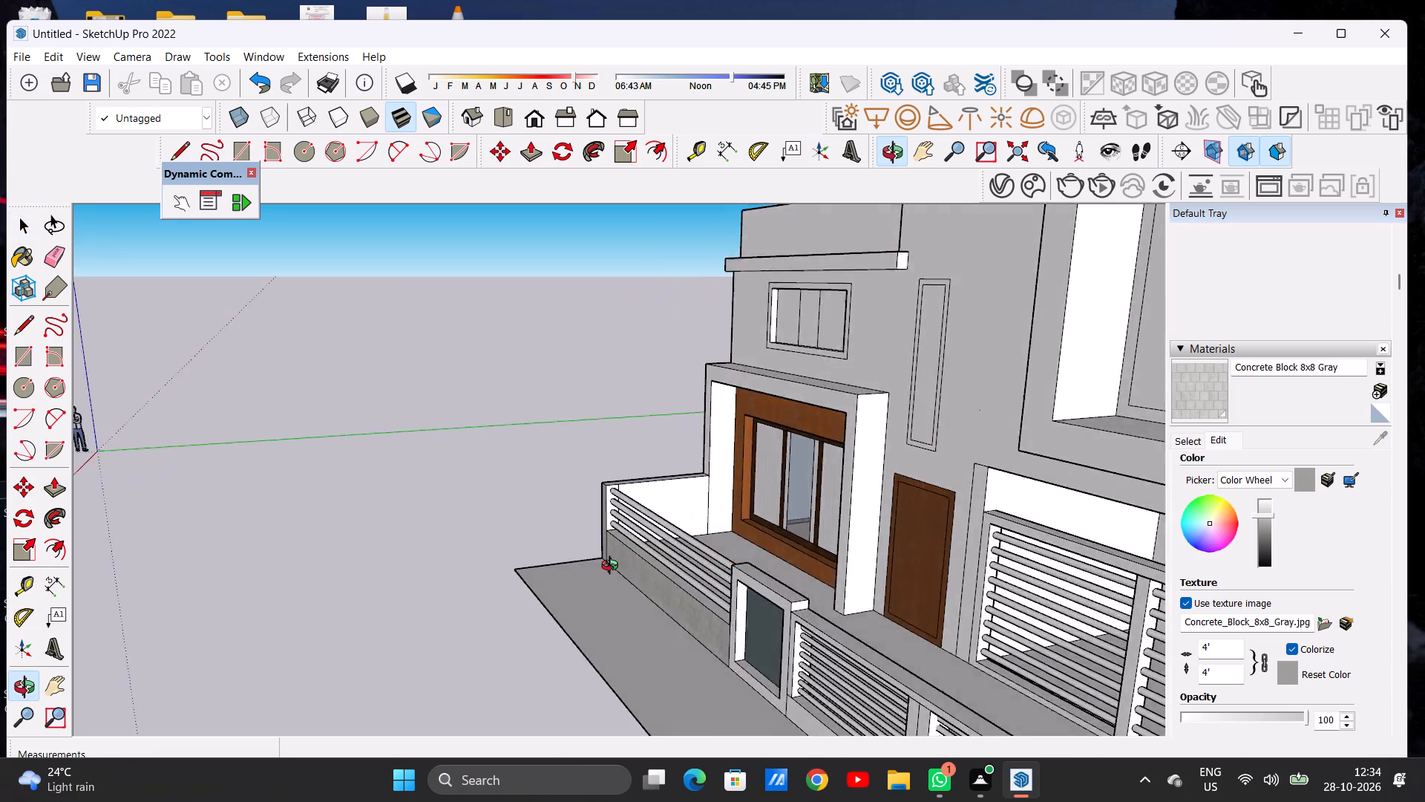
middle_click_drag(613, 567, 471, 570)
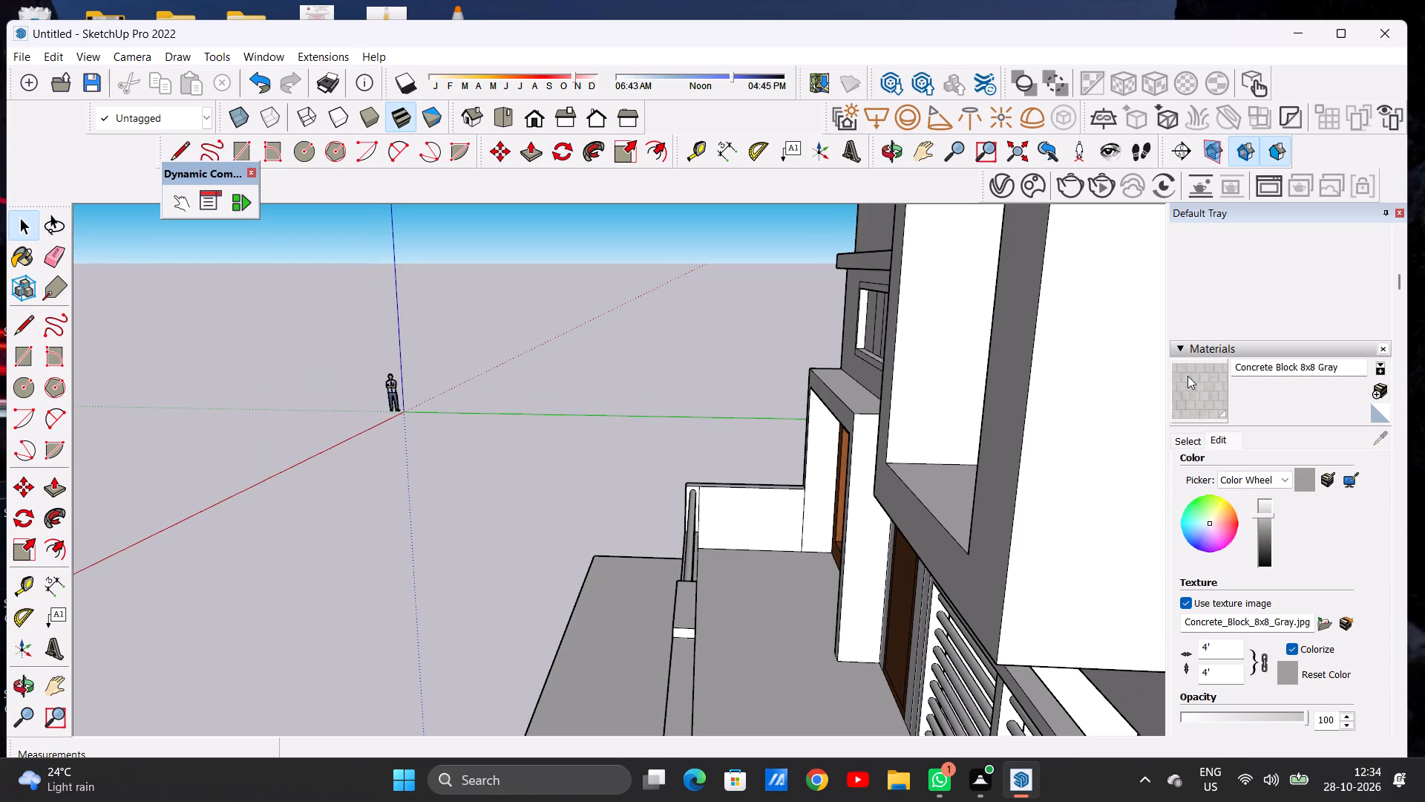
left_click(1187, 379)
scroll(773, 584, "up", 6)
middle_click_drag(669, 598, 651, 560)
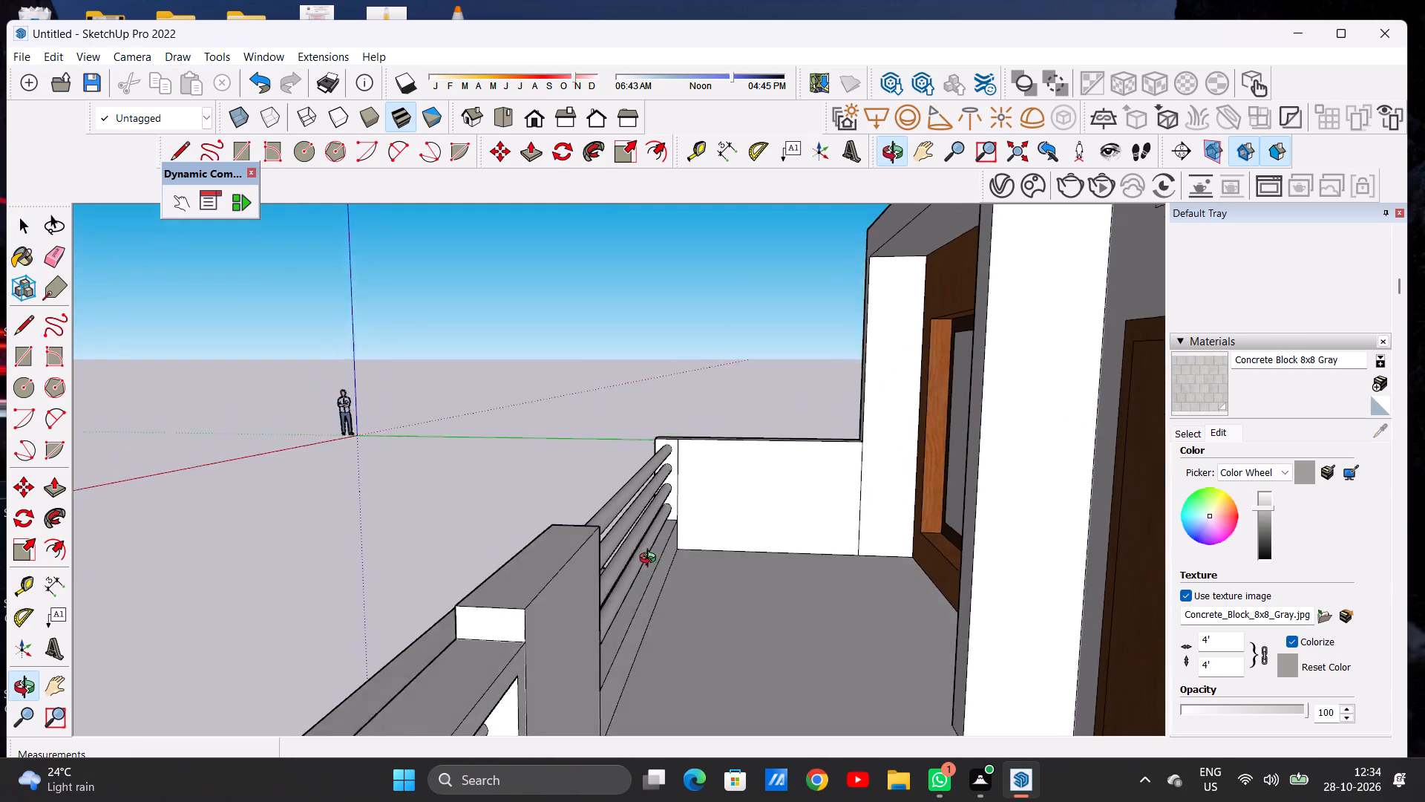
middle_click_drag(651, 560, 651, 555)
scroll(626, 689, "up", 4)
scroll(626, 691, "down", 1)
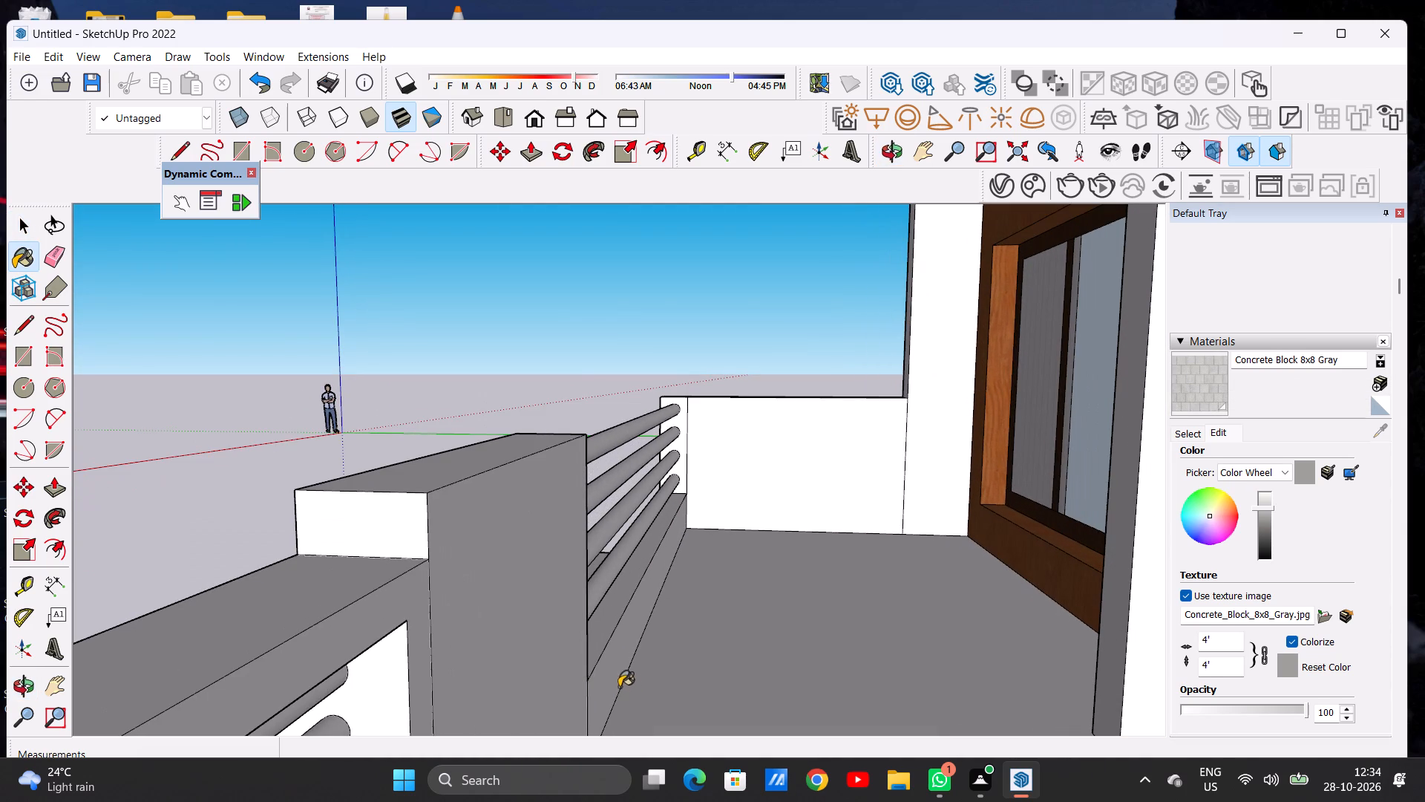
left_click(609, 680)
key("space")
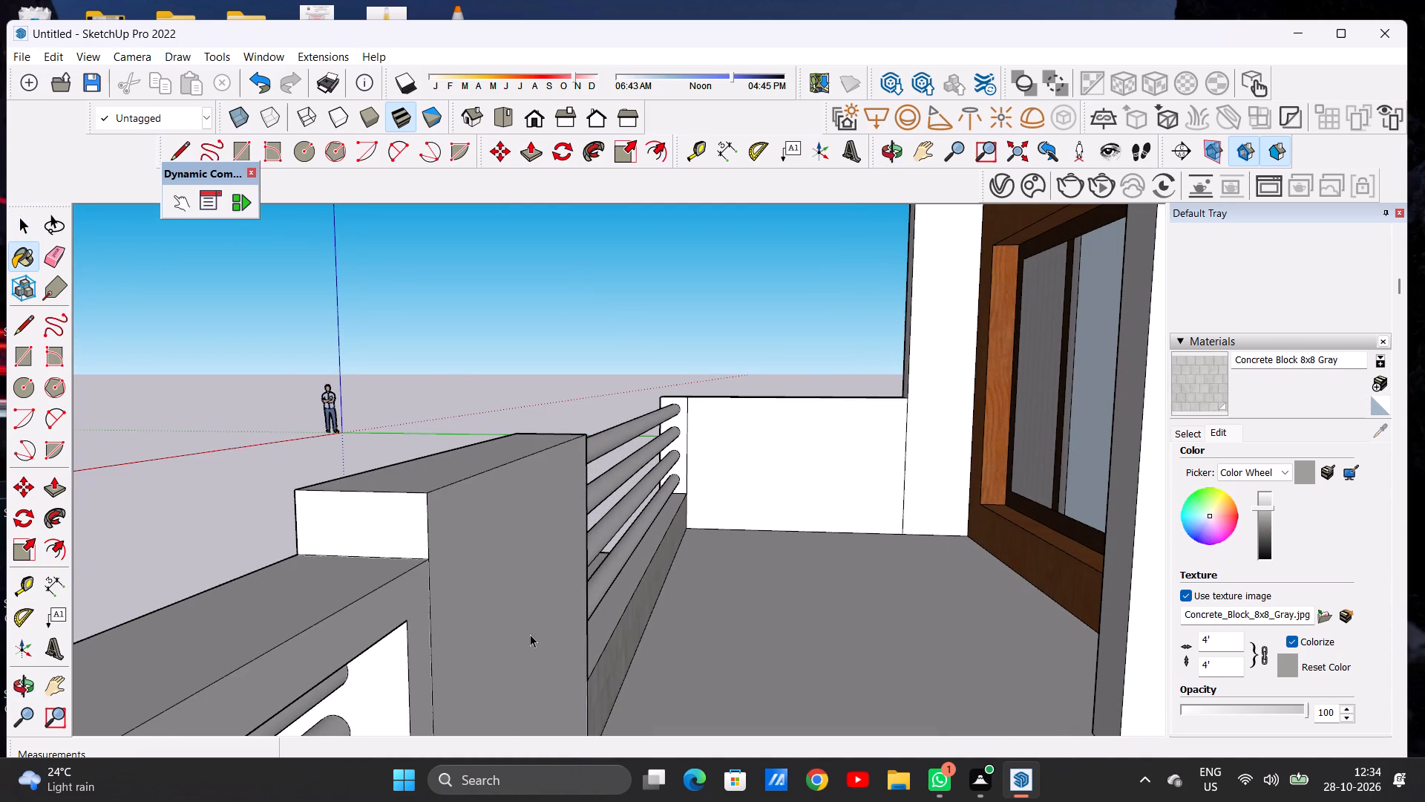
Examine the front facade and the concrete-block boundary wall from the street side.
middle_click_drag(529, 634, 850, 596)
scroll(708, 597, "down", 16)
scroll(784, 552, "up", 1)
scroll(782, 552, "down", 2)
scroll(778, 553, "up", 1)
scroll(764, 558, "down", 1)
middle_click_drag(579, 600, 839, 589)
scroll(847, 582, "down", 5)
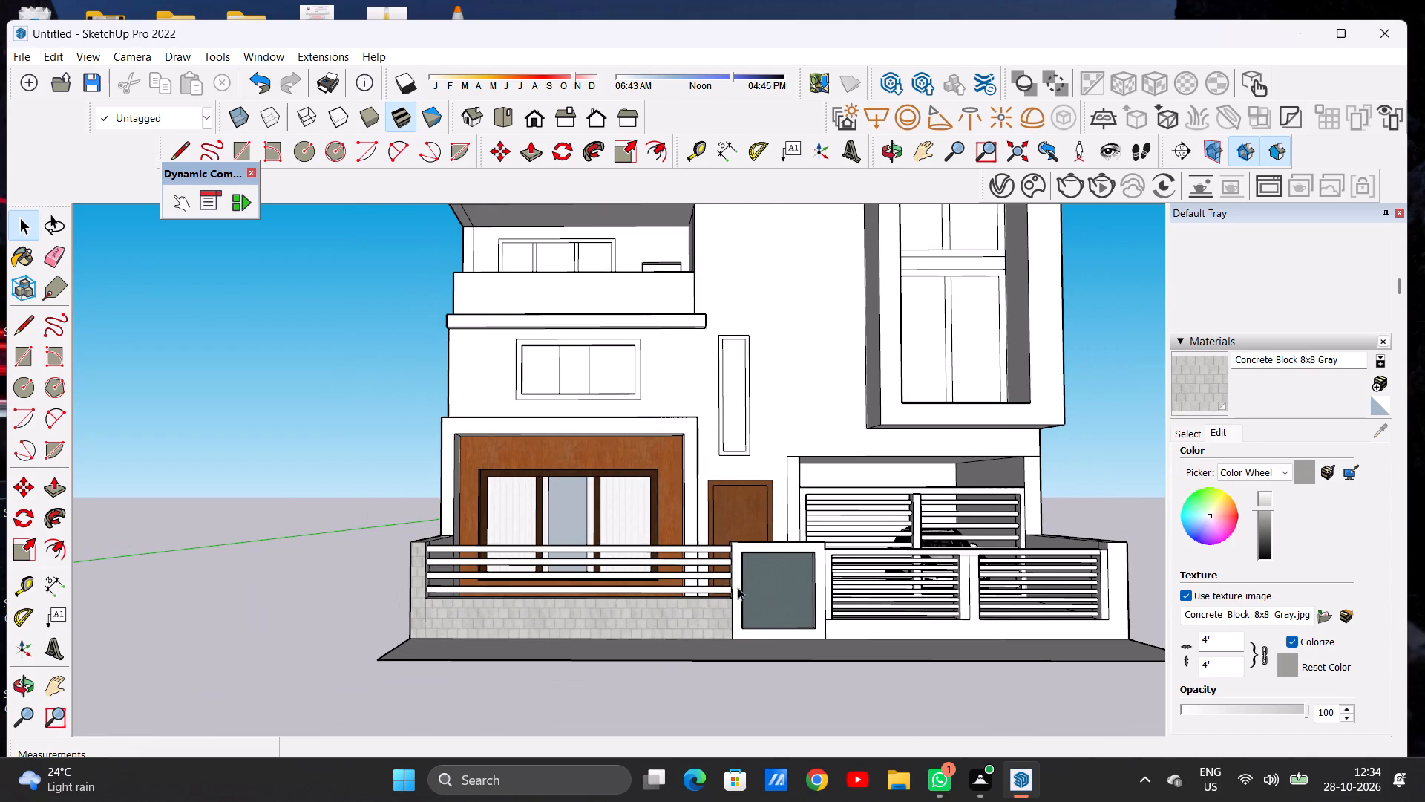
Paint the front face of the end pier beside the block wall and railing with the Synthetic Surfaces material Quartz Light Grey.
scroll(448, 610, "up", 3)
scroll(446, 610, "down", 1)
scroll(445, 610, "up", 3)
scroll(531, 594, "up", 3)
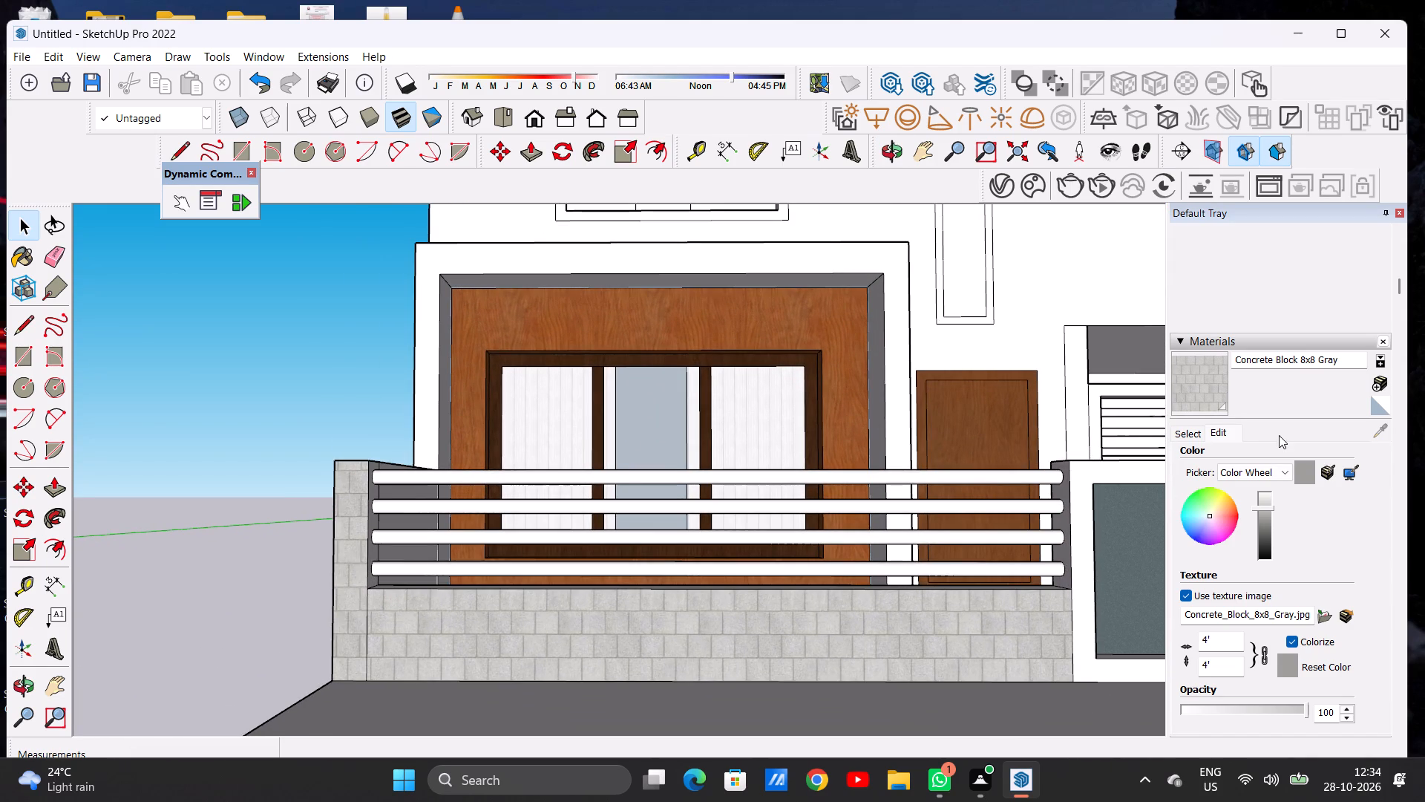
left_click(1182, 437)
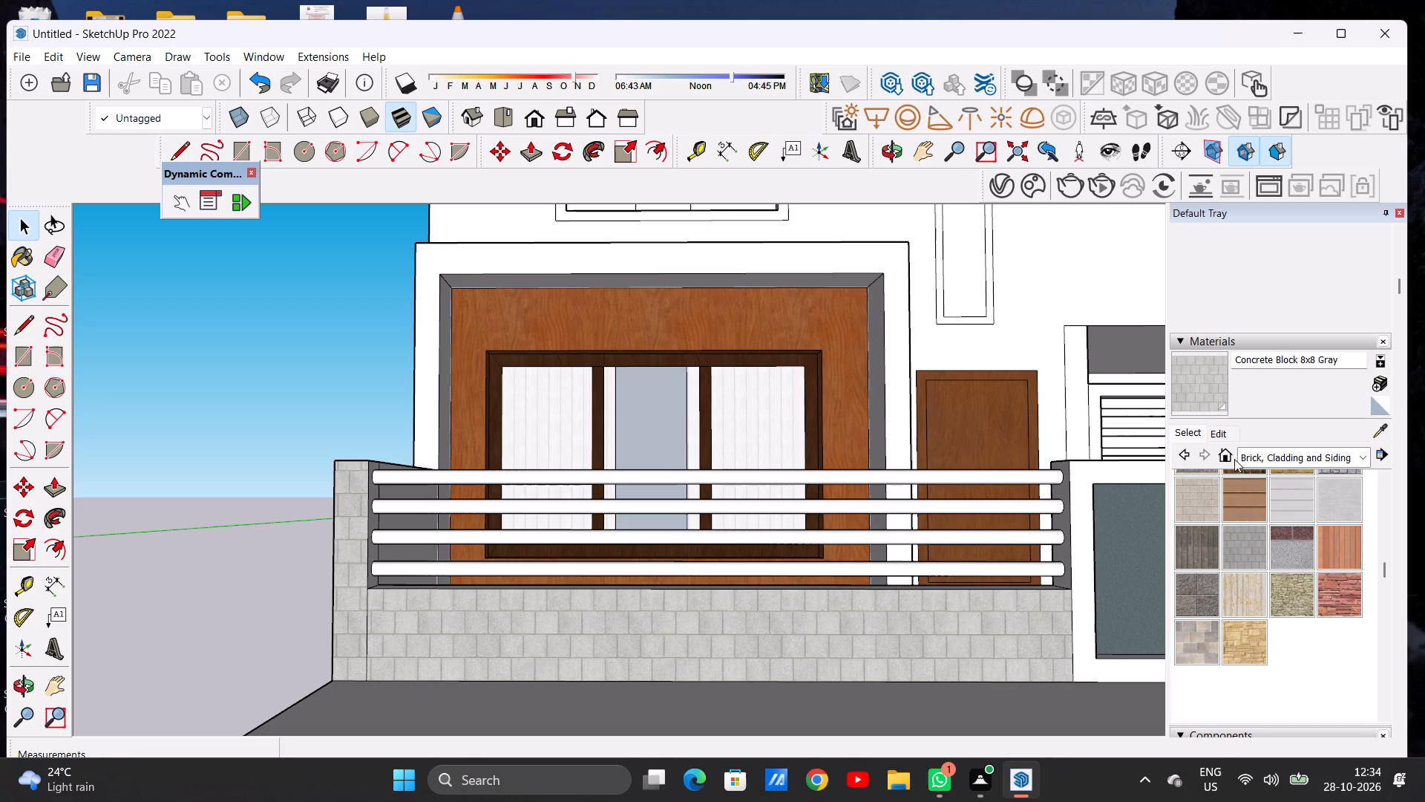
left_click(1248, 454)
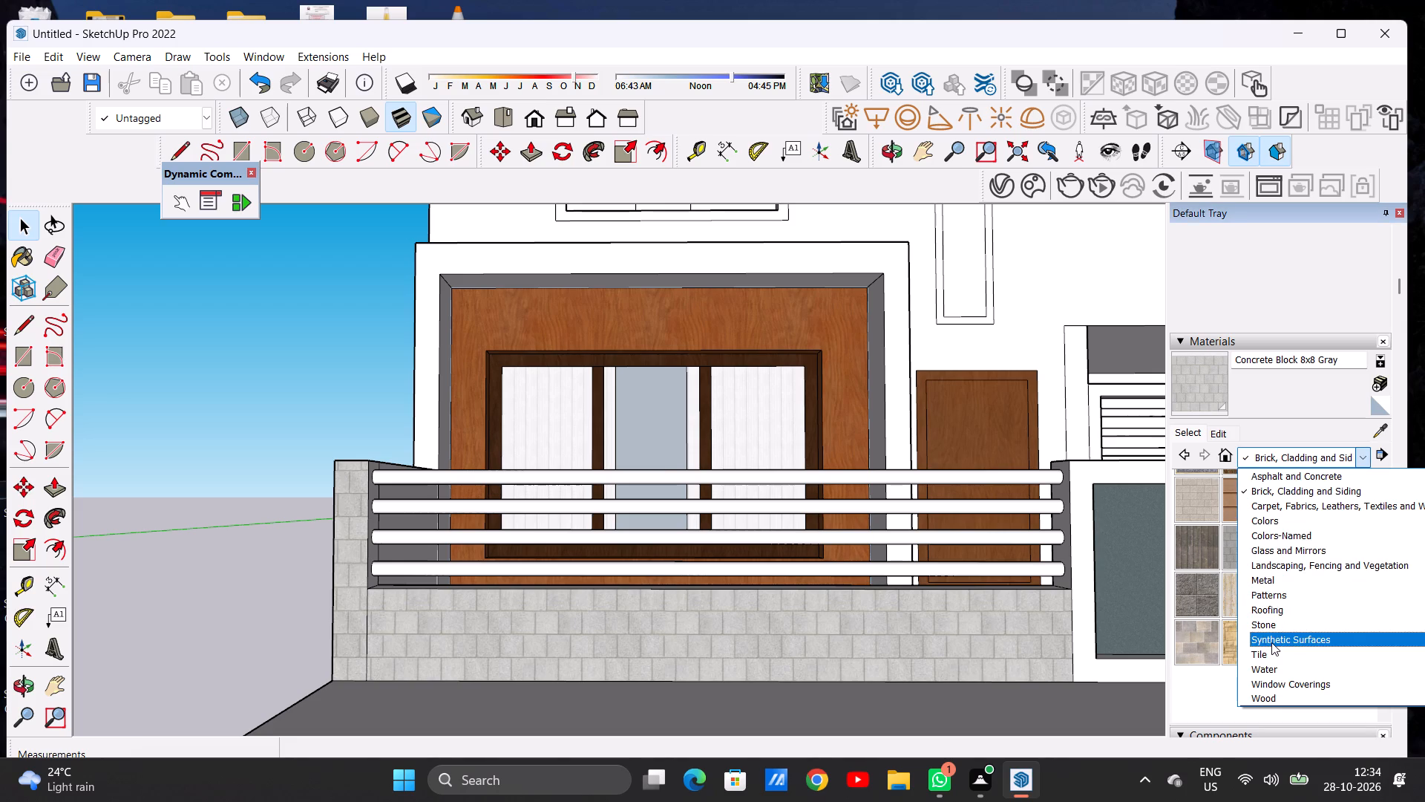
left_click(1271, 642)
left_click(1347, 541)
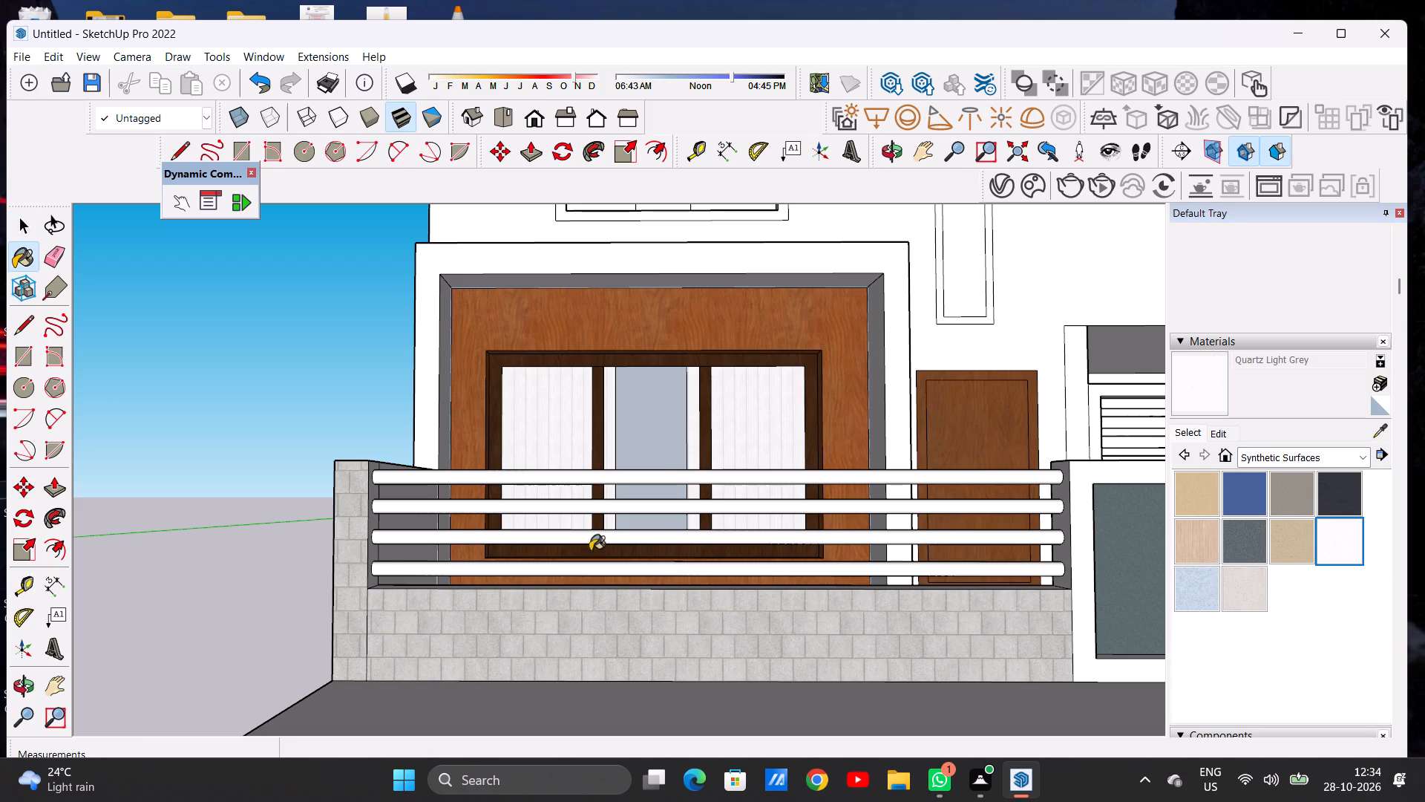
scroll(357, 590, "up", 3)
left_click(353, 590)
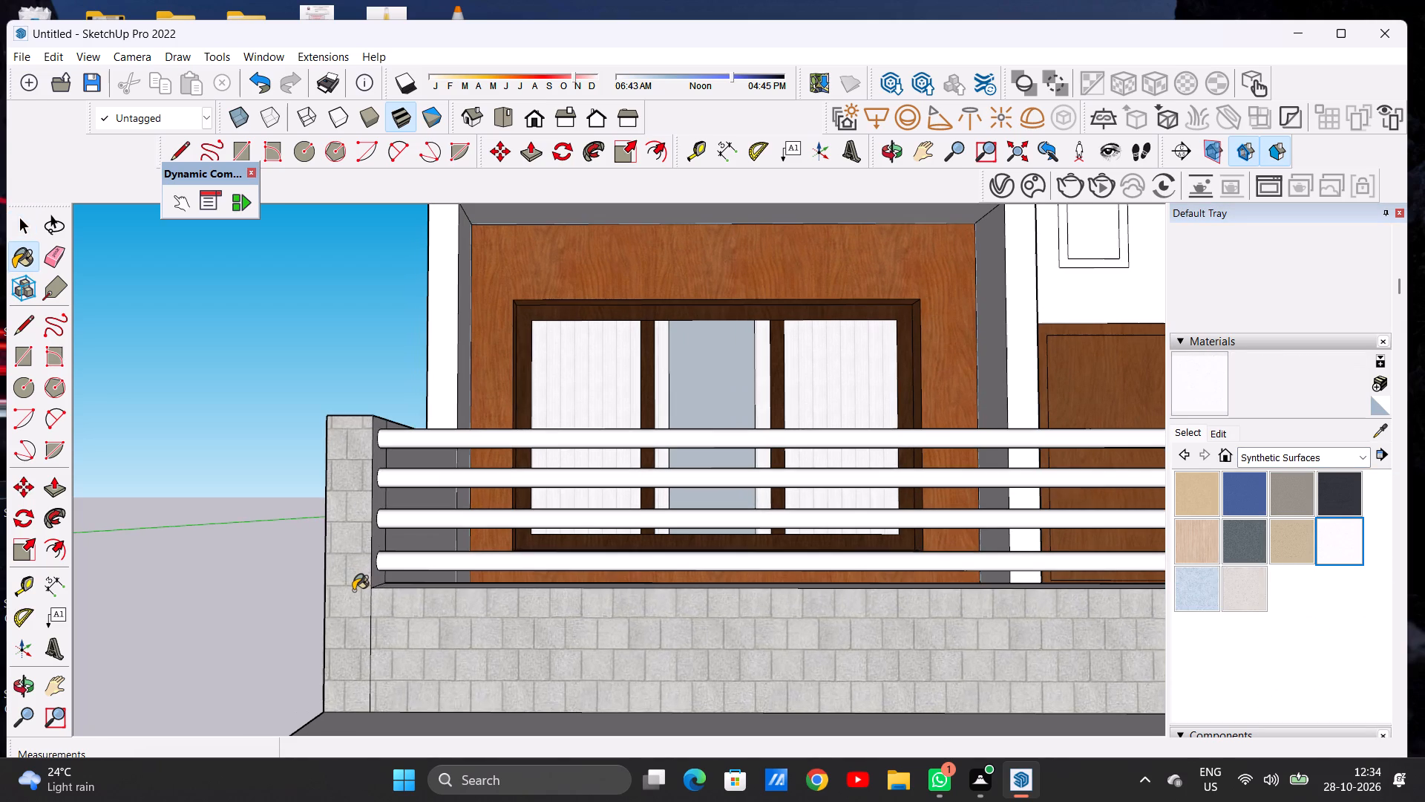
key("space")
Paint the four horizontal railing bars above the concrete-block boundary wall with the Synthetic Surfaces material Formica Laminate Dark.
scroll(447, 576, "down", 6)
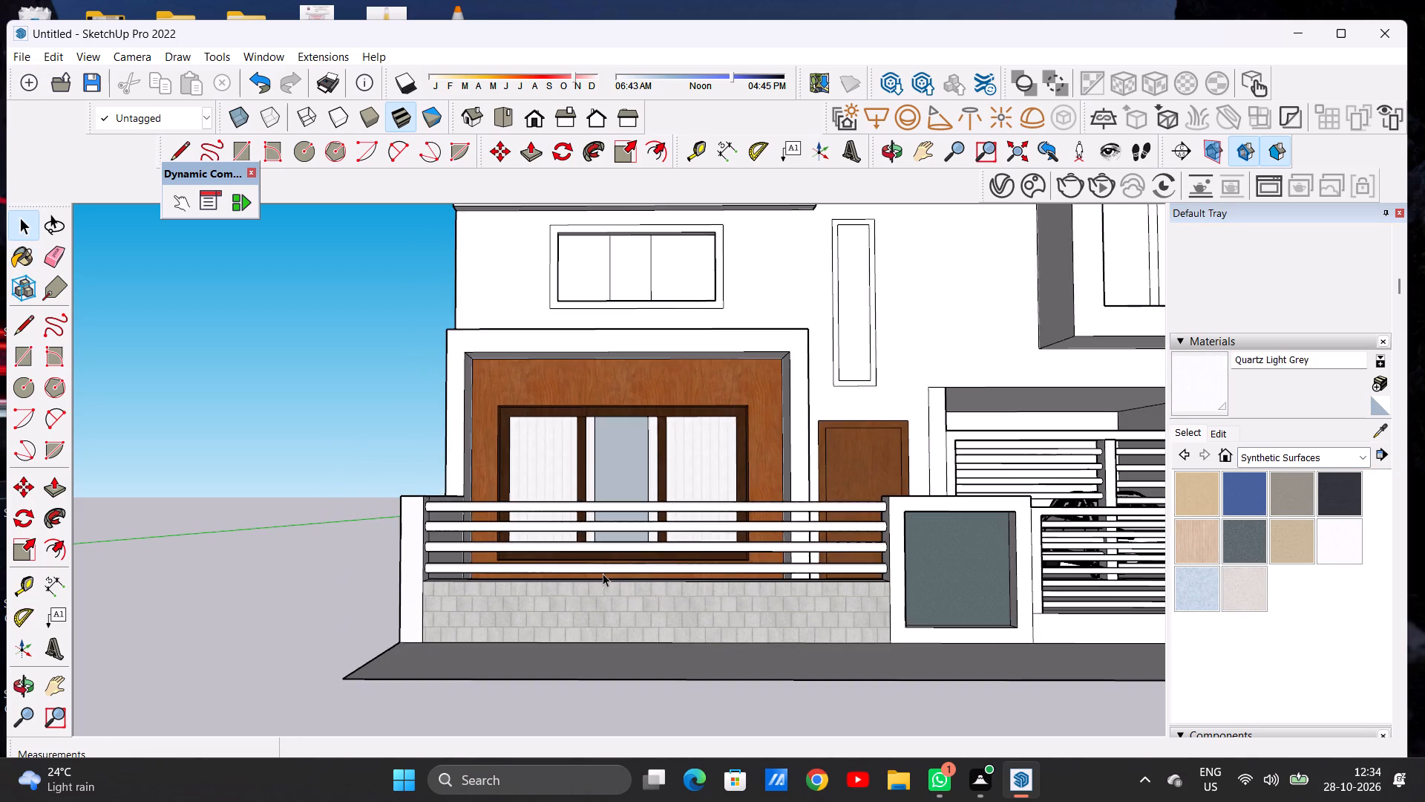
scroll(632, 565, "down", 4)
middle_click_drag(751, 562, 748, 588)
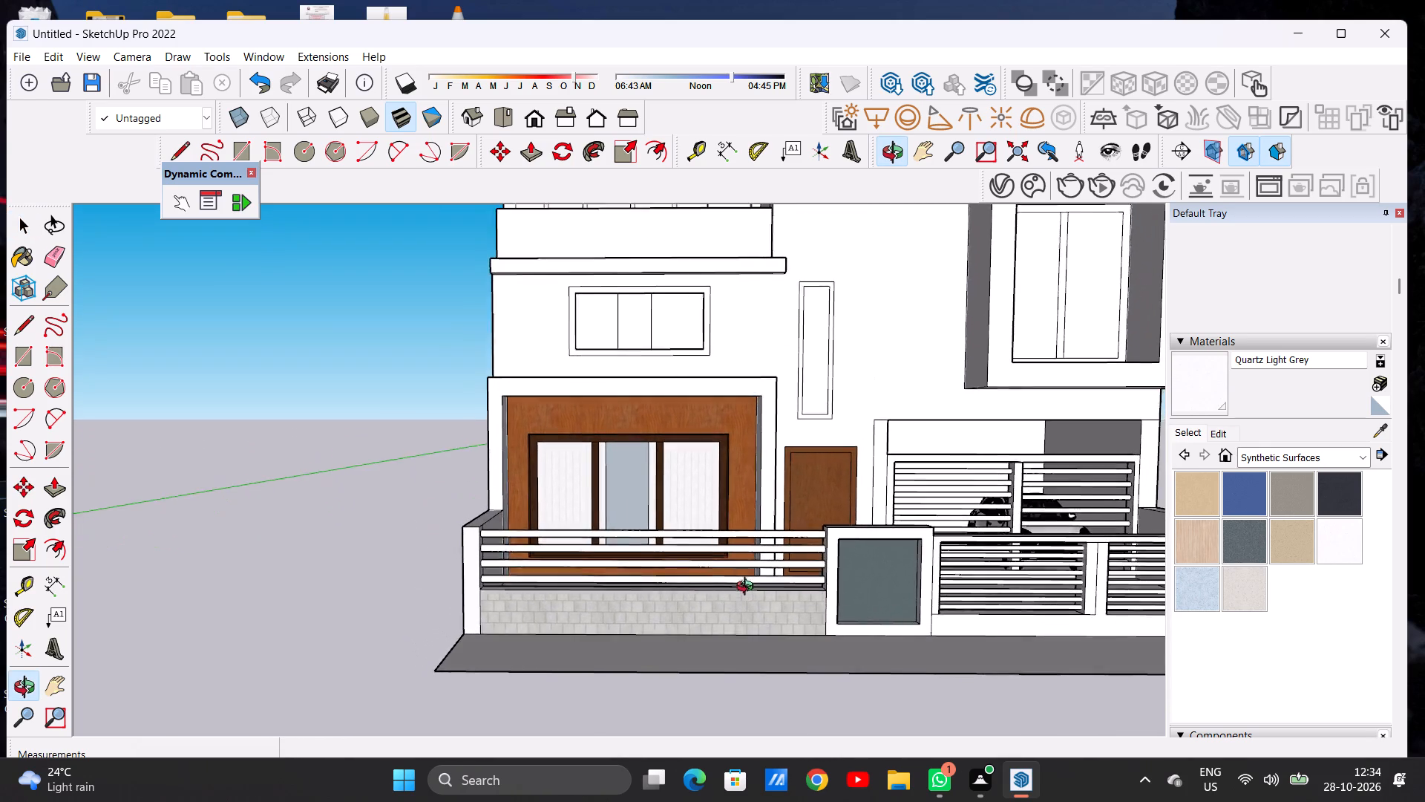
middle_click_drag(748, 588, 748, 587)
scroll(814, 548, "up", 5)
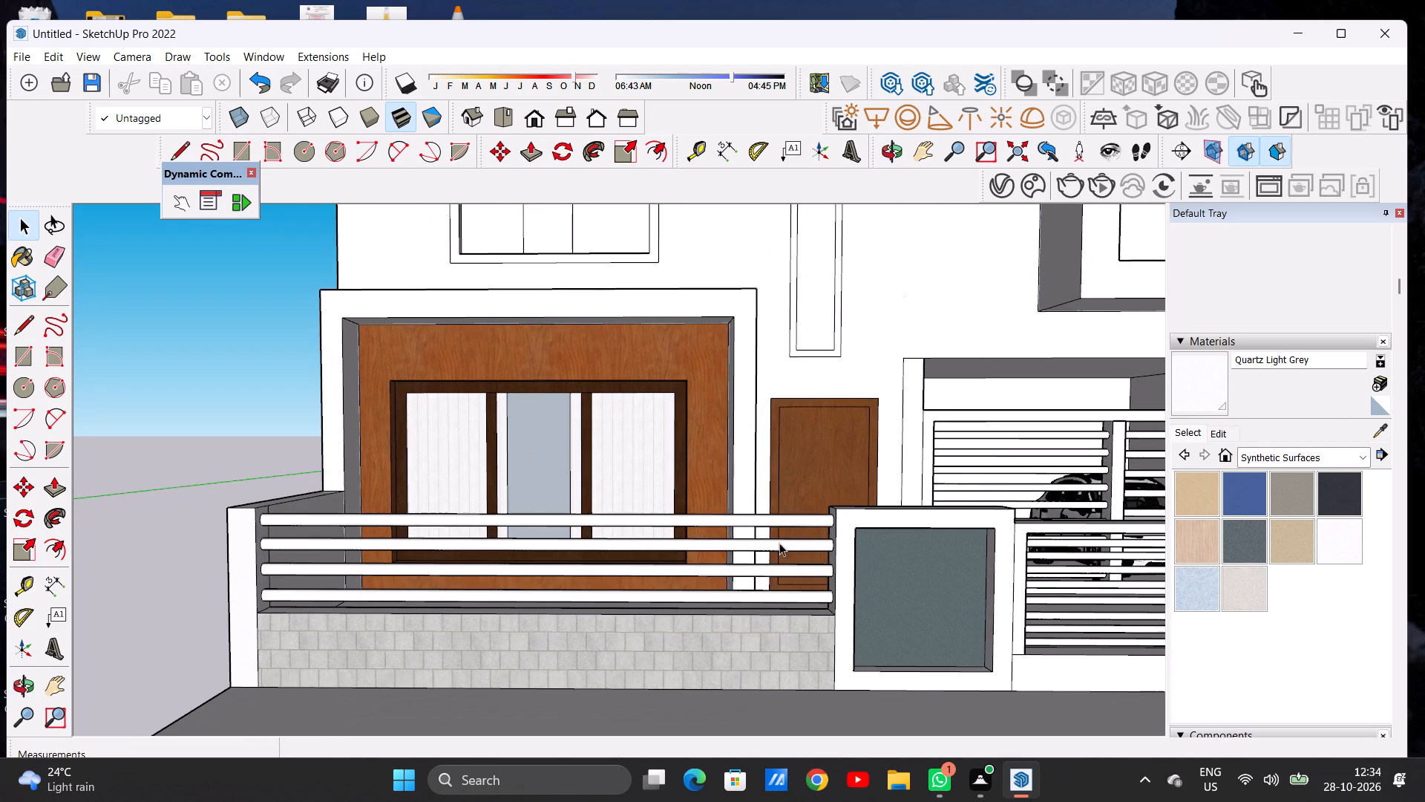
scroll(813, 537, "up", 1)
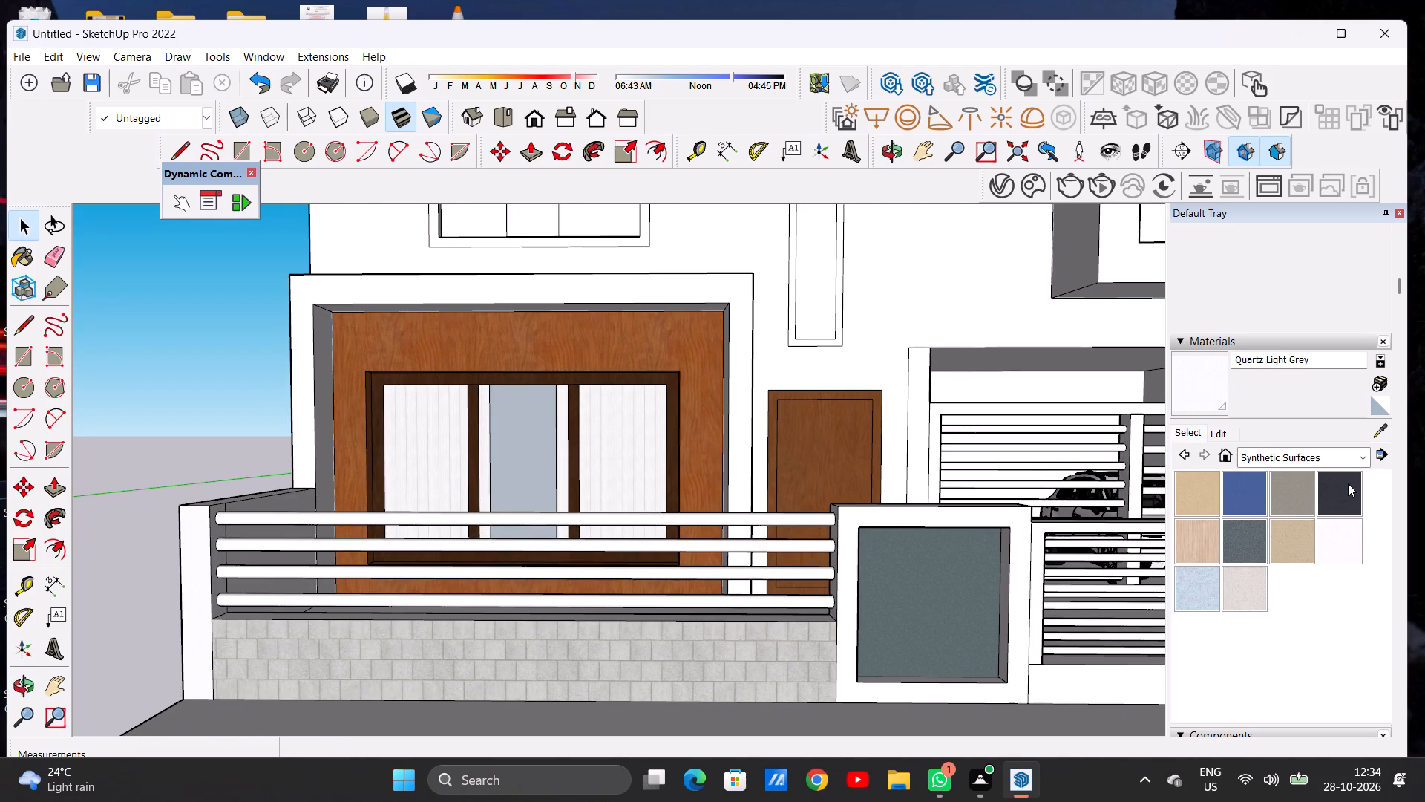
left_click(1330, 495)
scroll(660, 512, "up", 2)
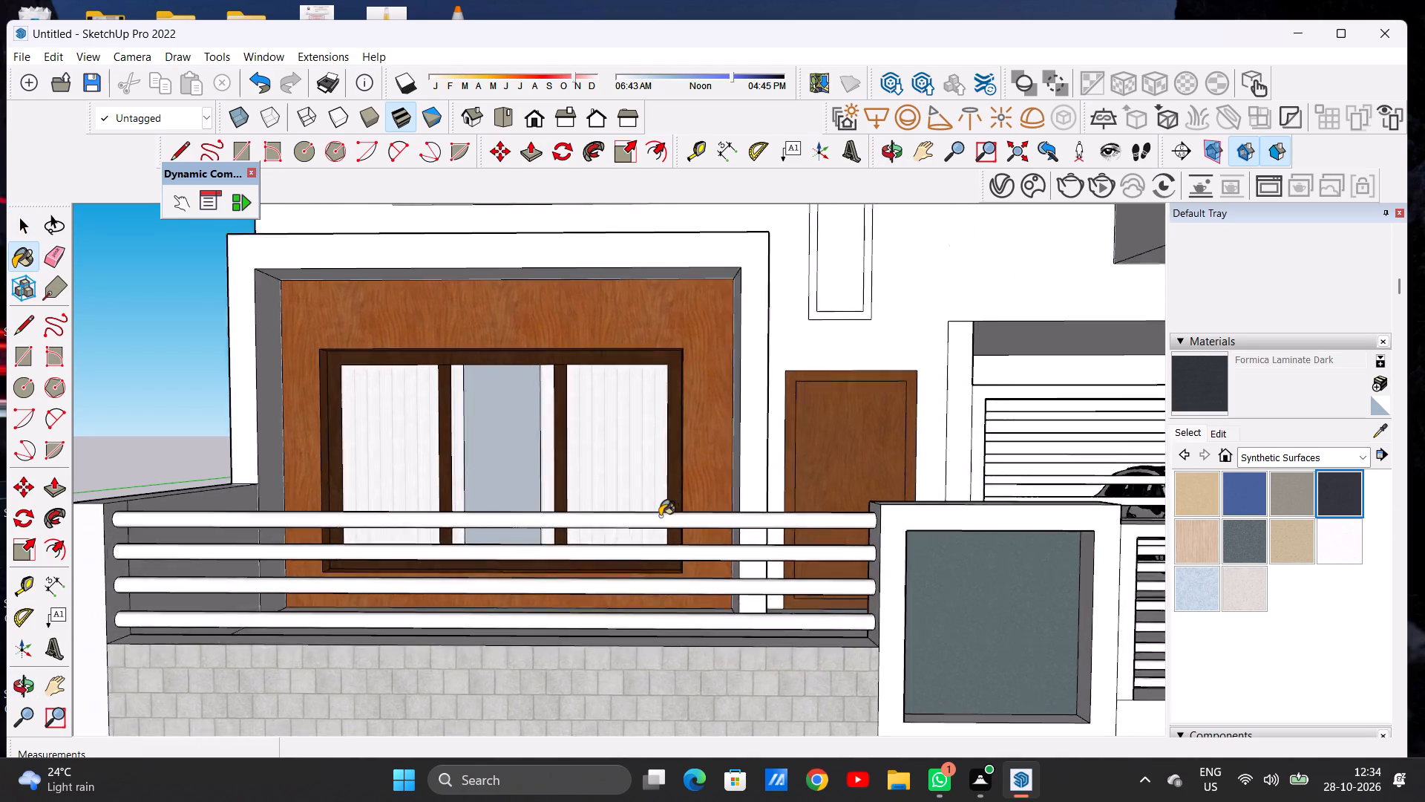
scroll(660, 516, "up", 3)
left_click(656, 519)
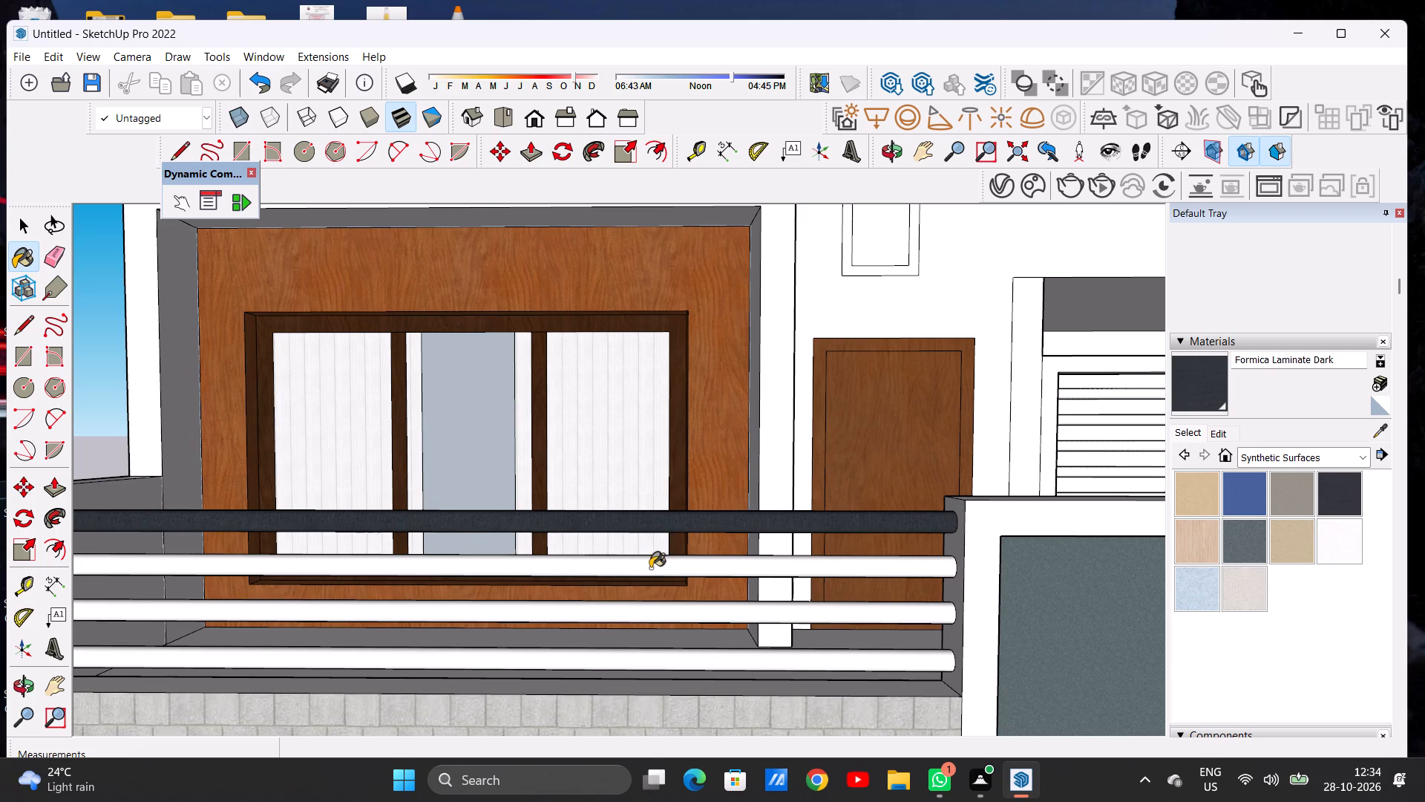
left_click(650, 568)
left_click(641, 617)
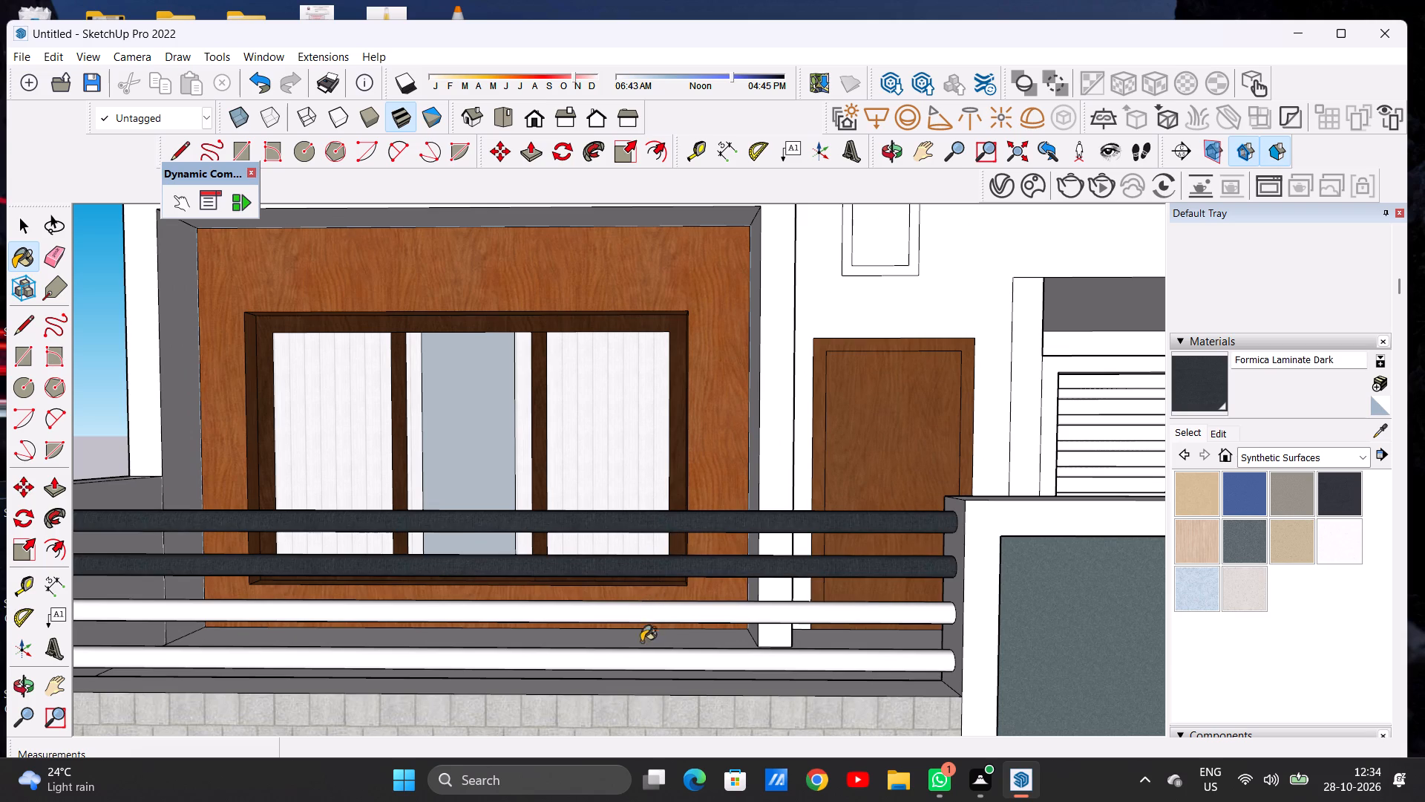
left_click(634, 665)
Examine the front facade, boundary wall, railing and gates from the street side at several distances.
scroll(644, 647, "down", 7)
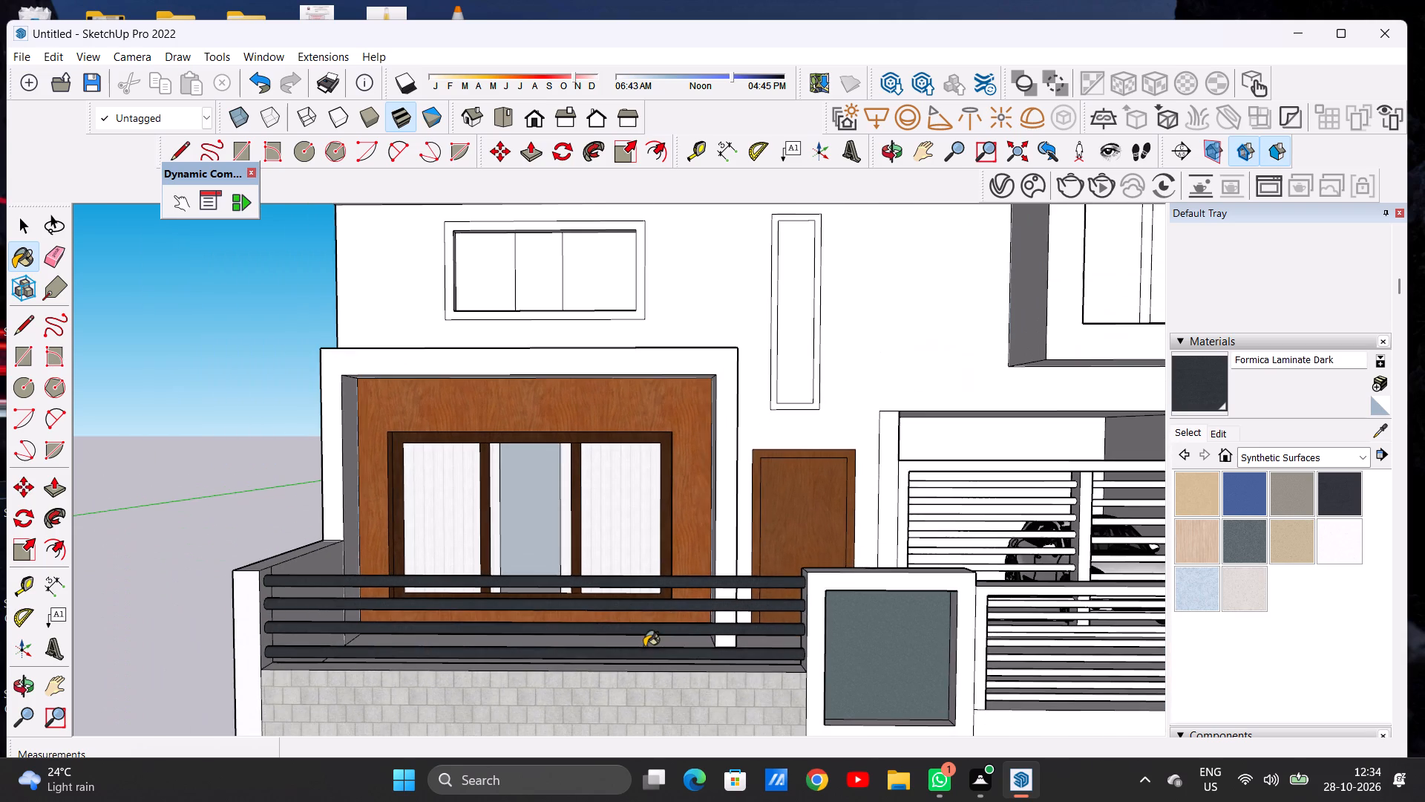
scroll(617, 596, "down", 7)
scroll(412, 596, "down", 4)
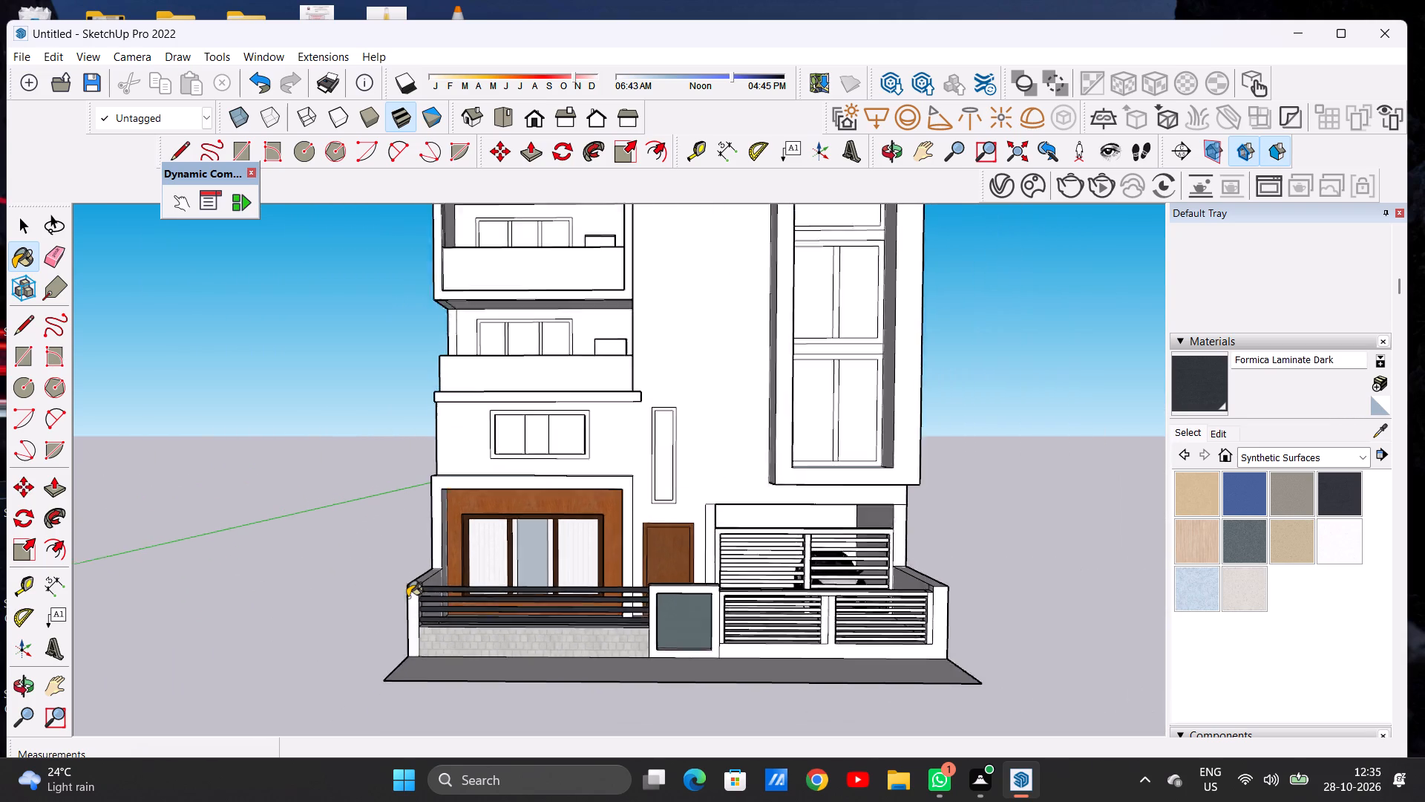
scroll(407, 597, "down", 1)
scroll(601, 606, "up", 7)
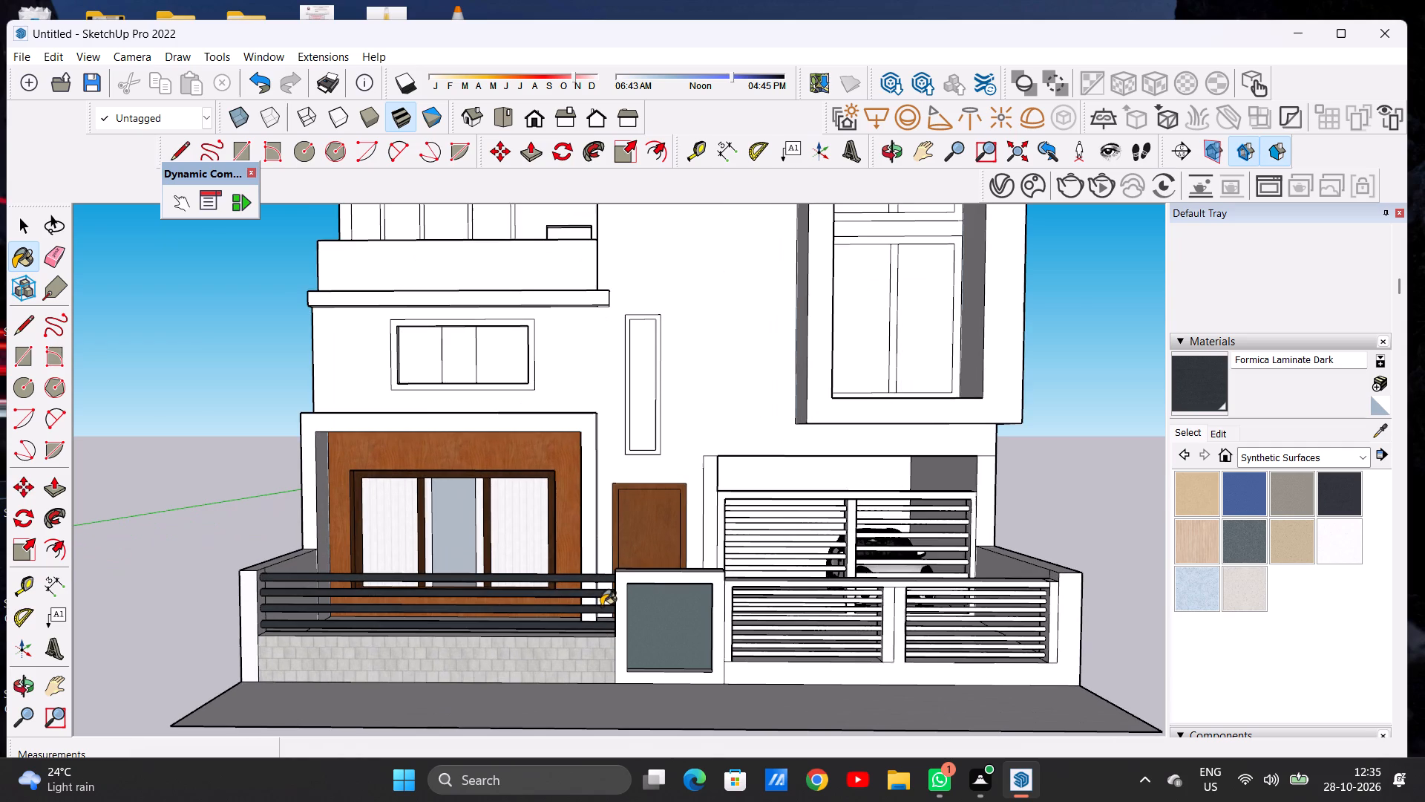
key("space")
scroll(513, 620, "down", 5)
scroll(583, 625, "down", 1)
scroll(583, 625, "up", 3)
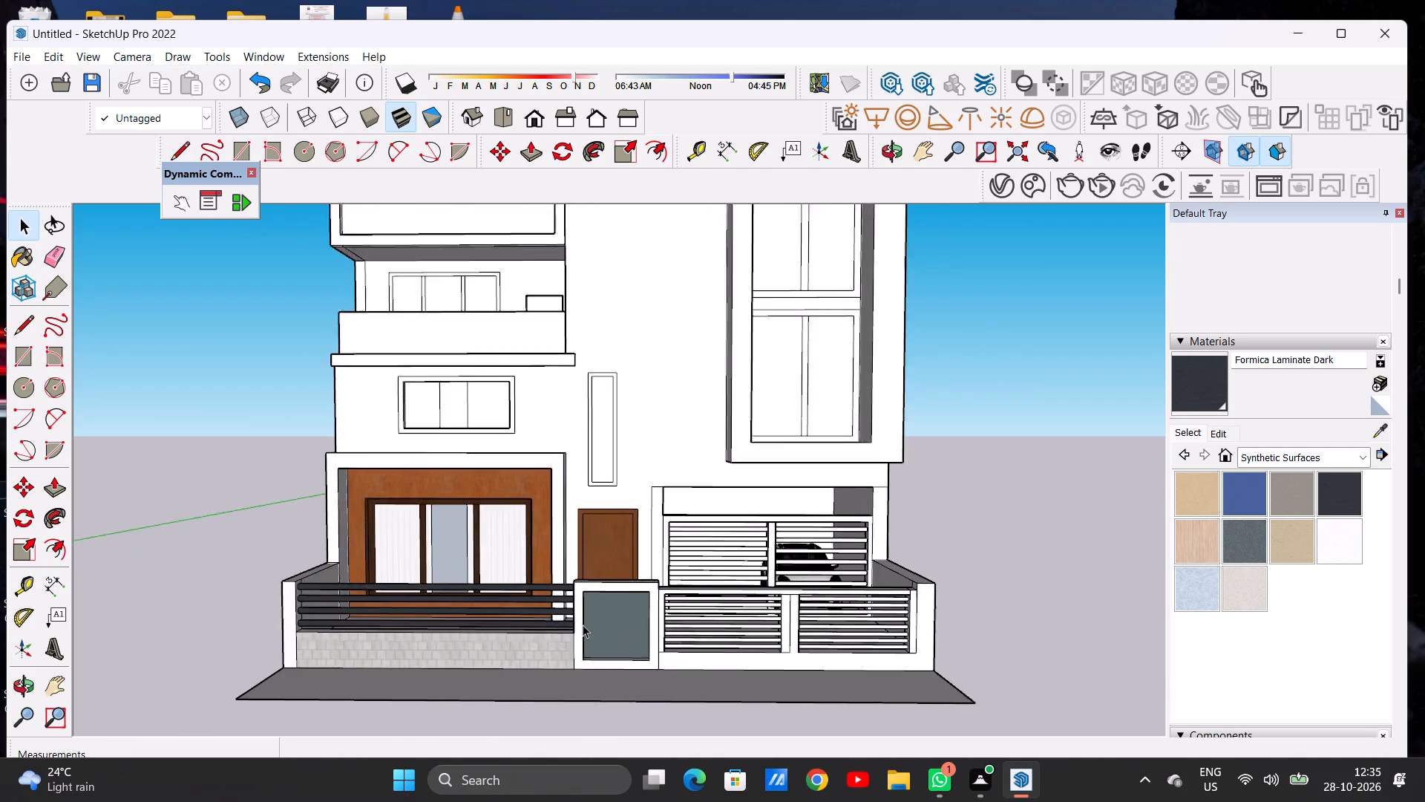
scroll(583, 625, "up", 2)
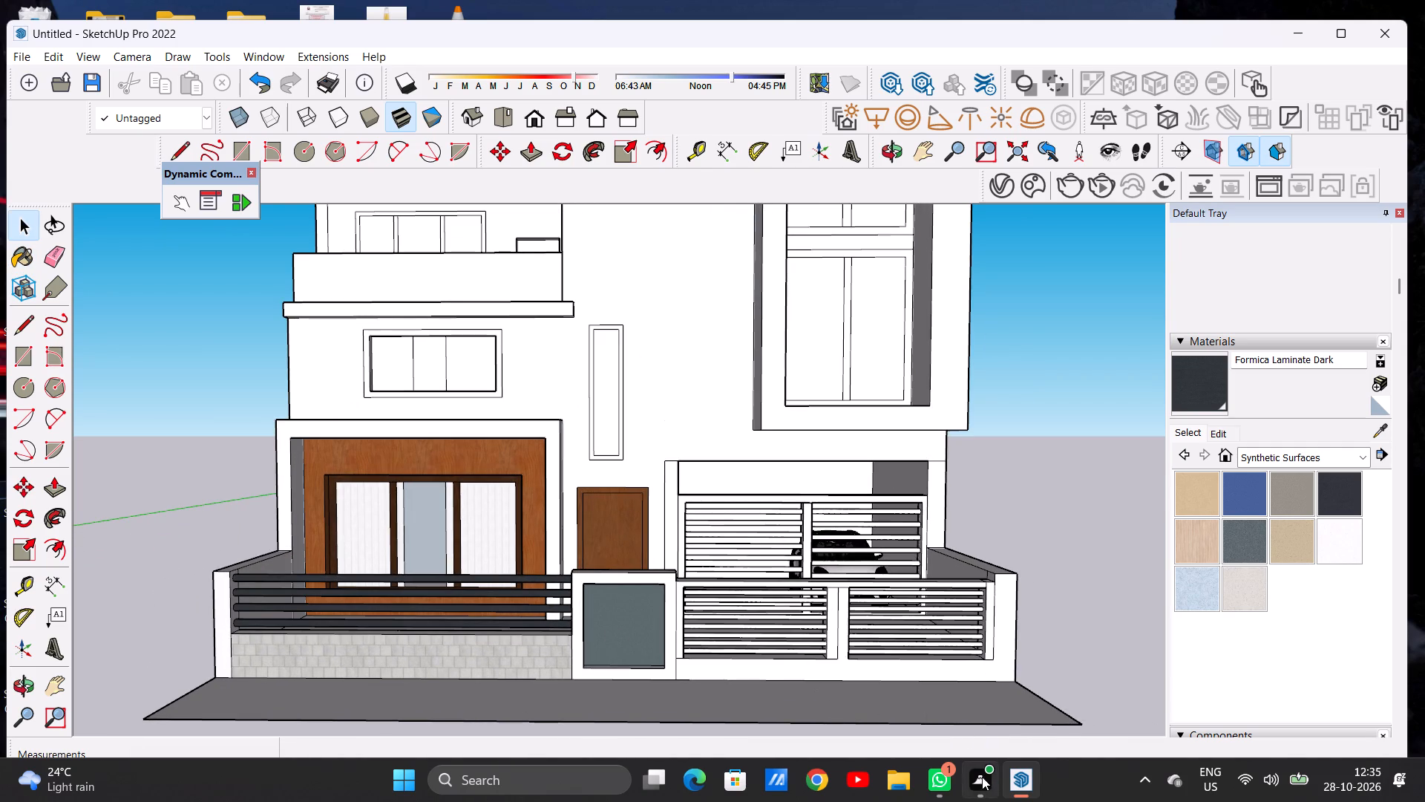
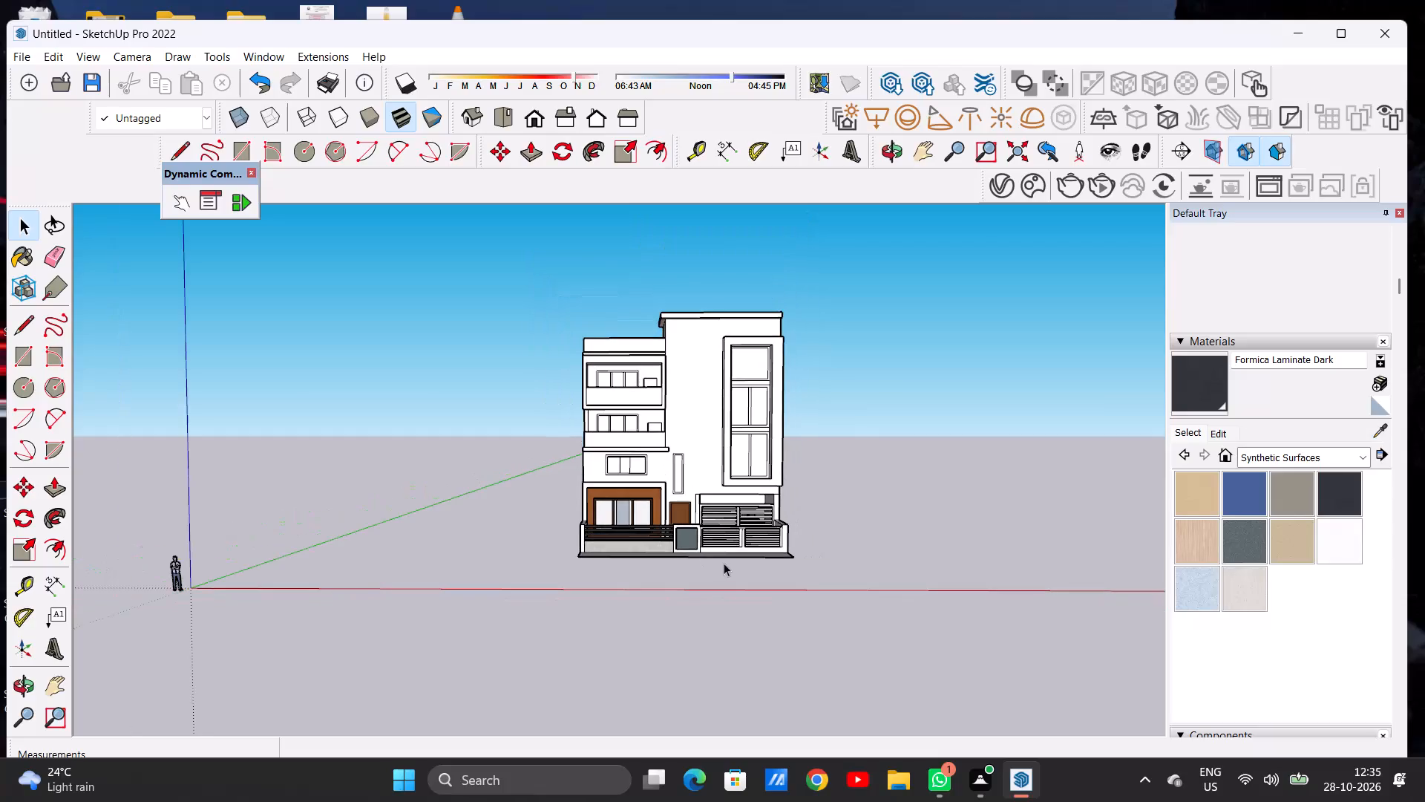
Examine the front facade, boundary wall and driveway gate from the street side at several distances.
scroll(728, 552, "up", 9)
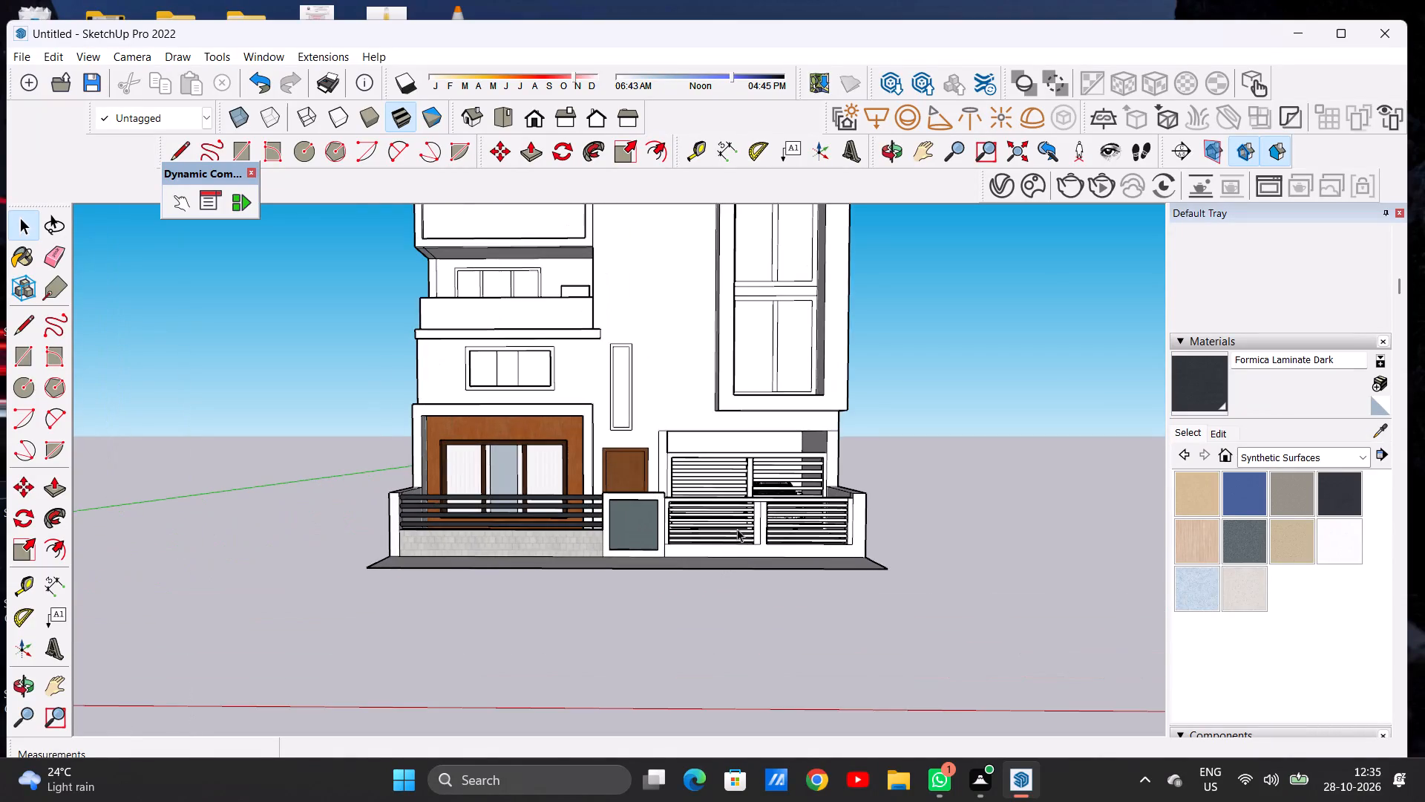
scroll(737, 529, "up", 7)
middle_click_drag(728, 515, 725, 584)
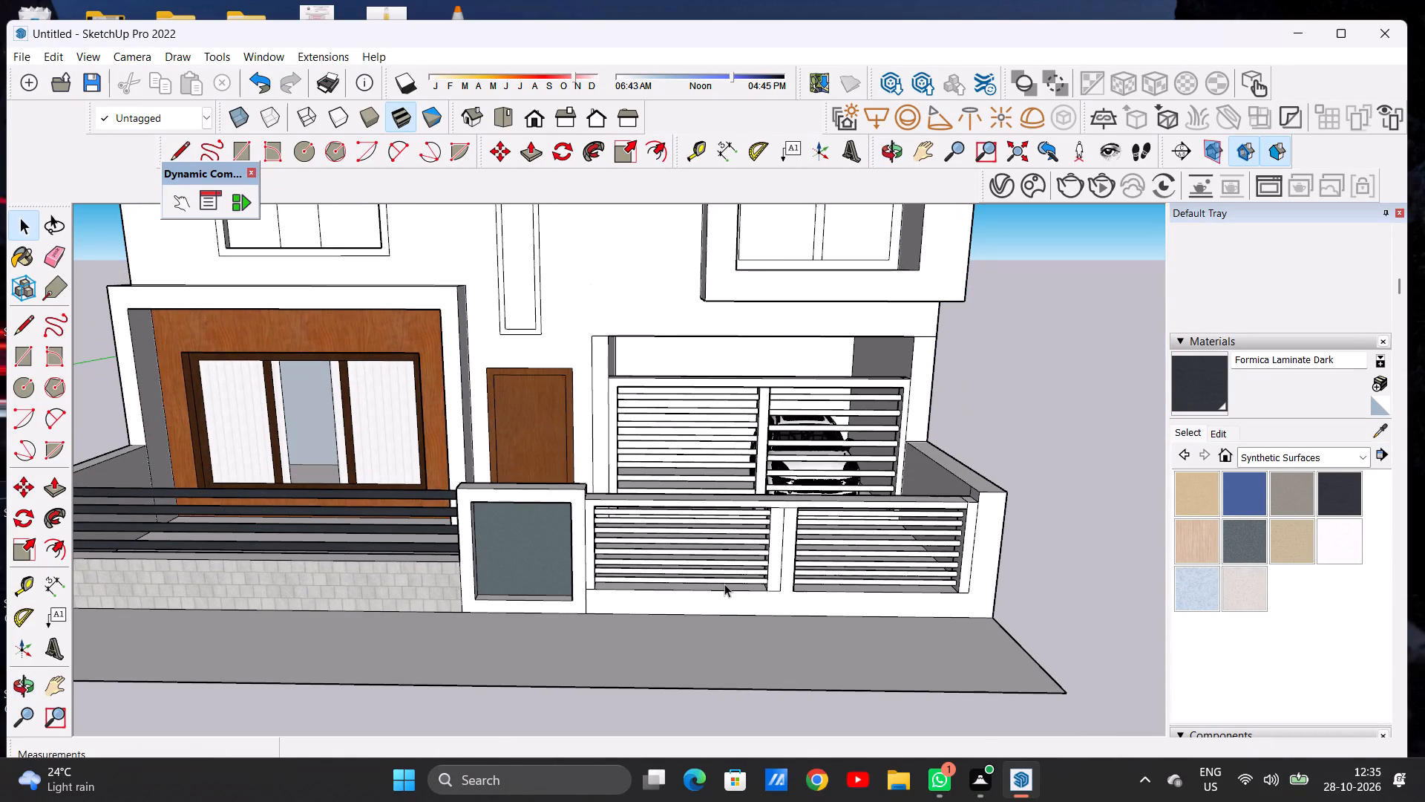
scroll(537, 529, "down", 6)
scroll(748, 536, "down", 3)
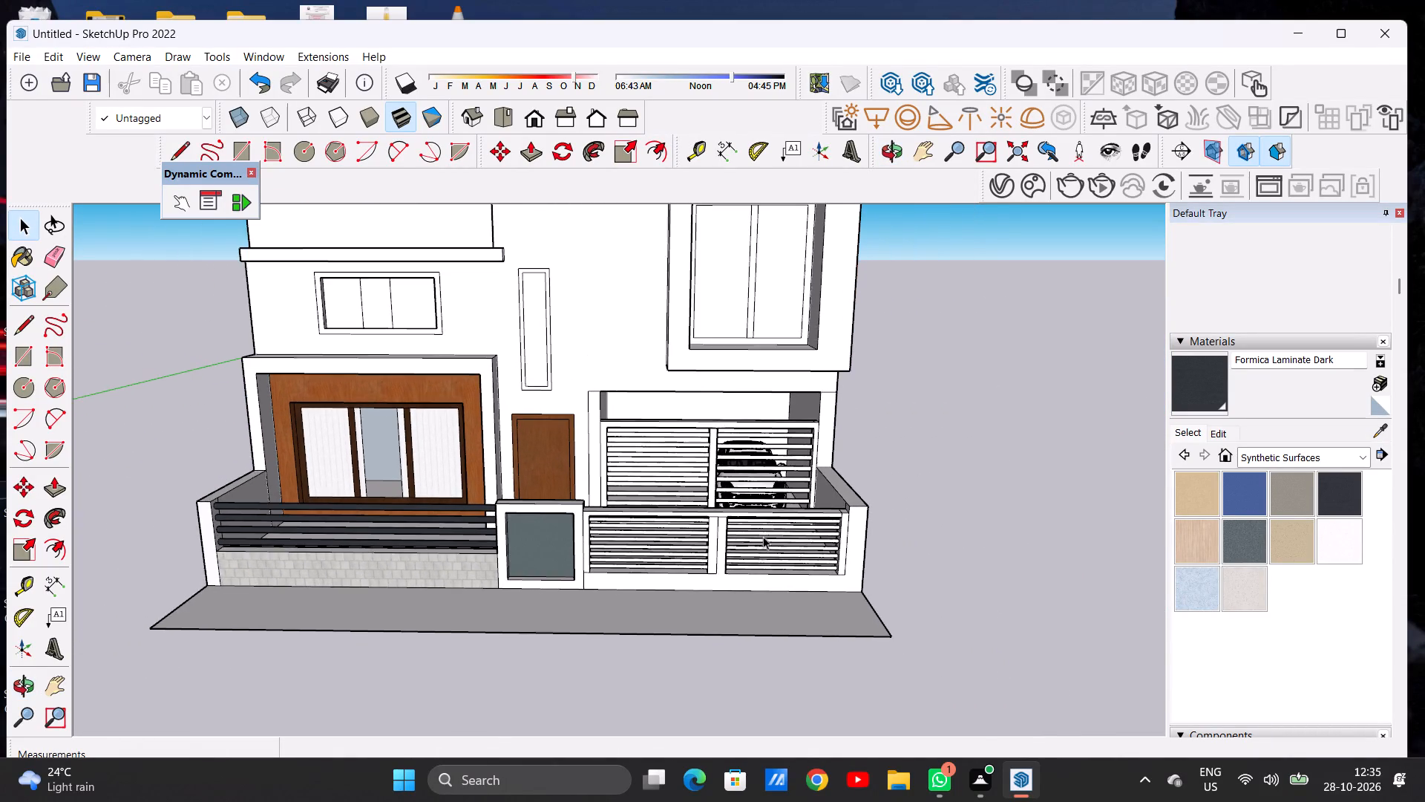
scroll(763, 536, "down", 1)
scroll(705, 561, "up", 8)
middle_click_drag(893, 556, 879, 544)
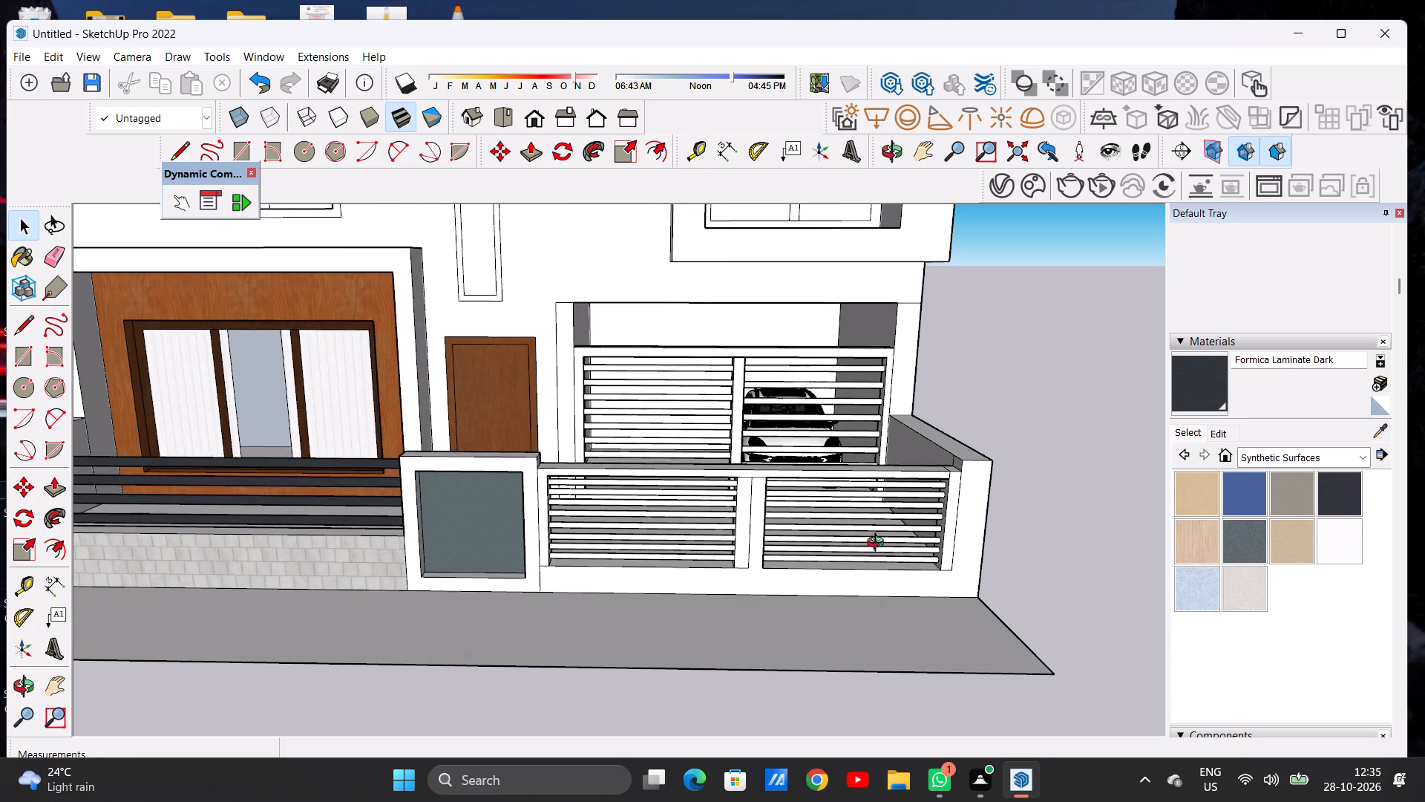
middle_click_drag(879, 544, 875, 534)
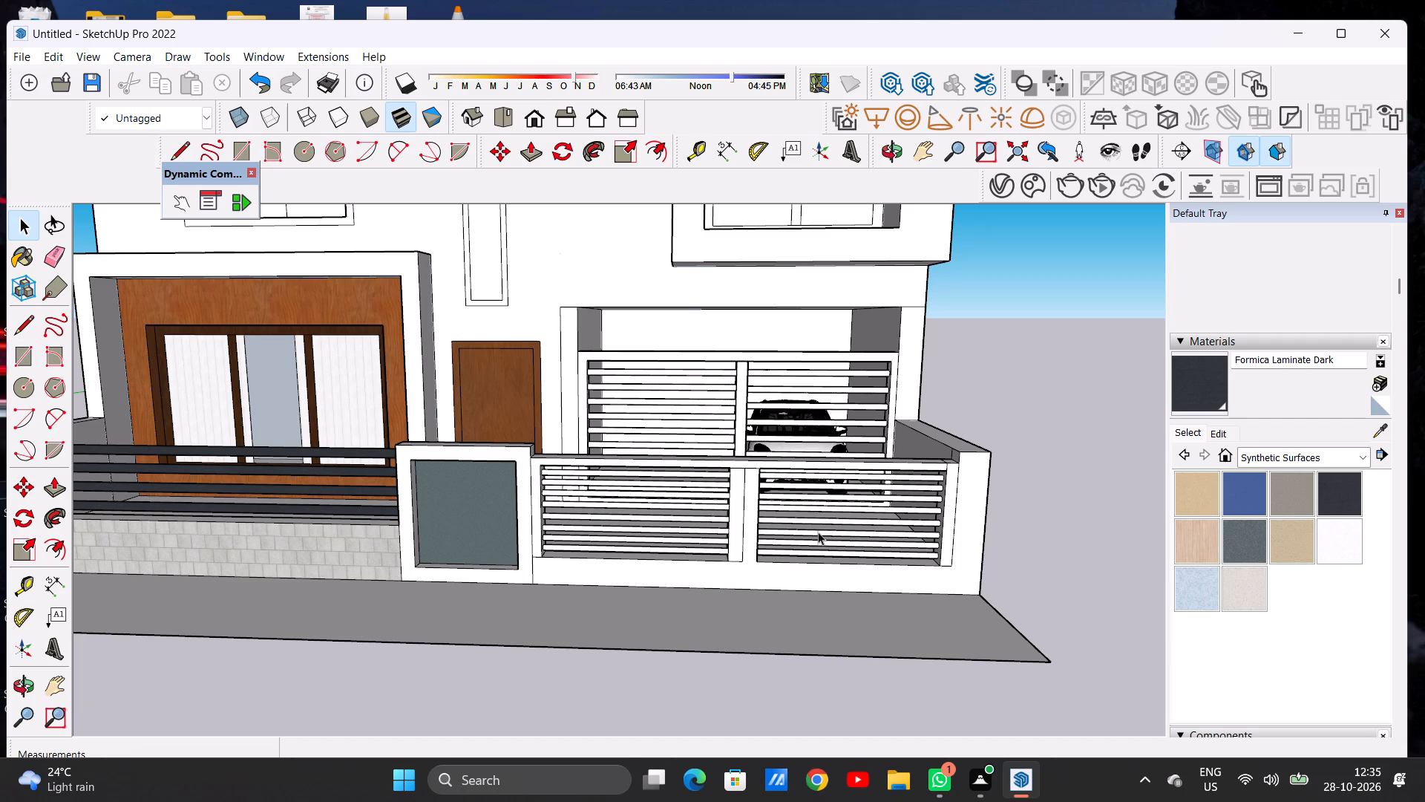
scroll(883, 550, "down", 2)
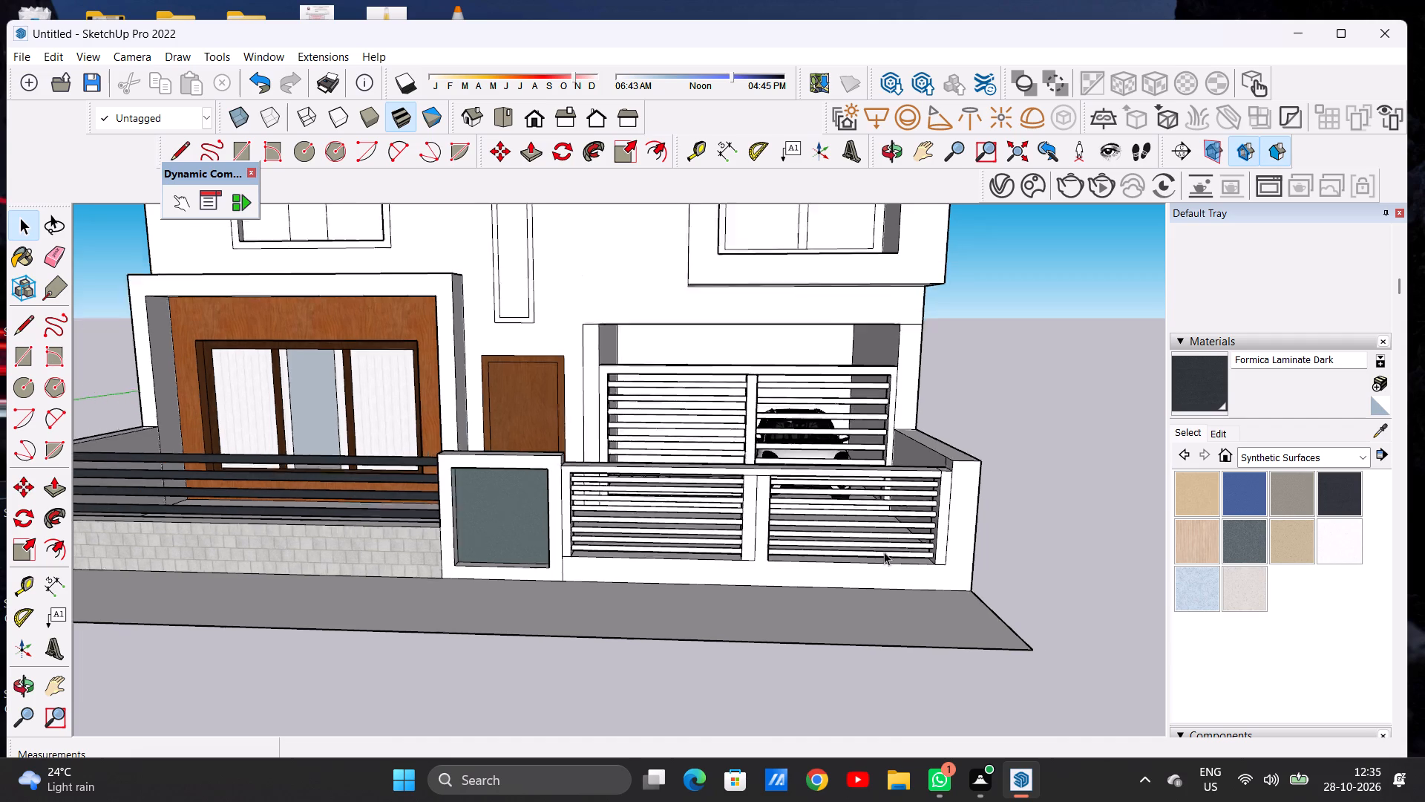
scroll(884, 552, "down", 10)
scroll(760, 568, "down", 1)
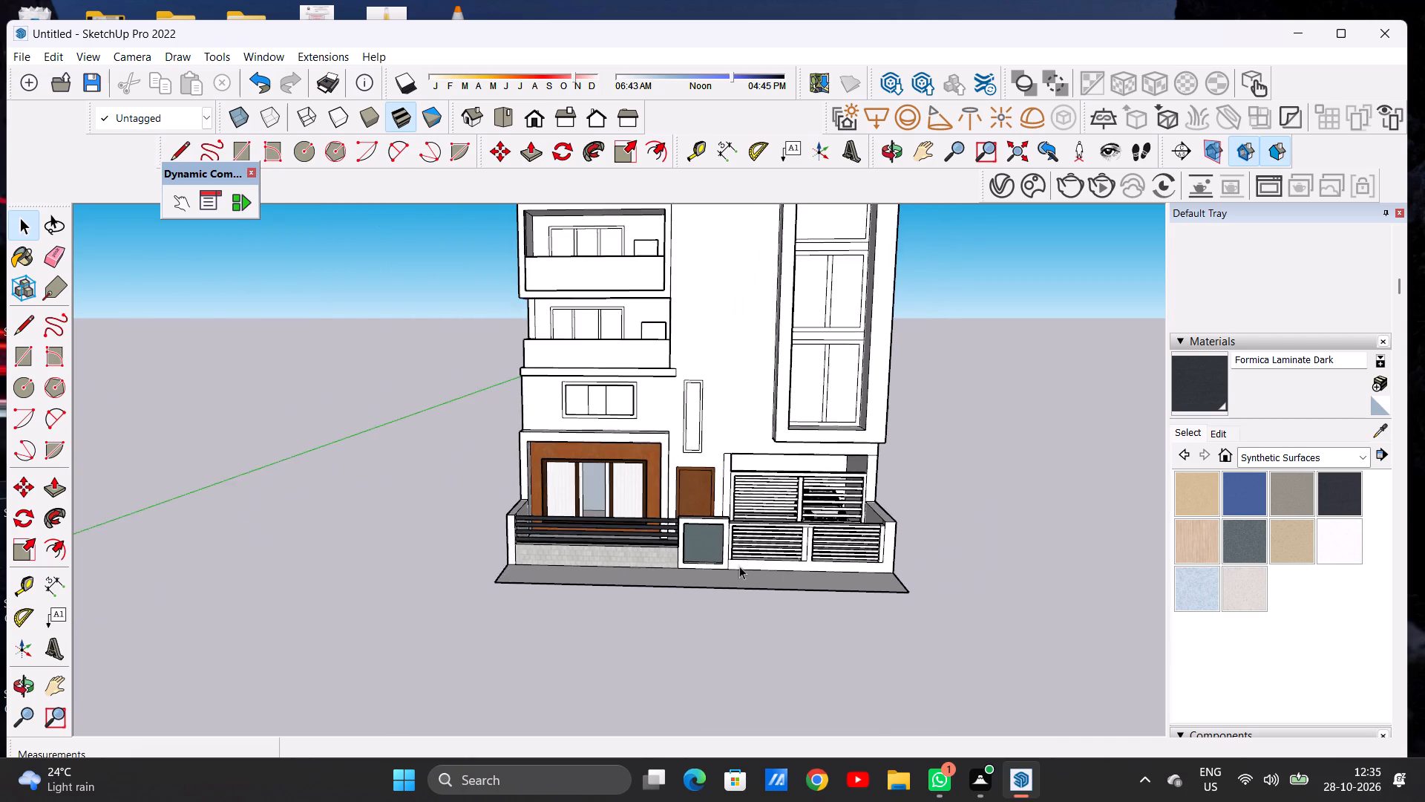
scroll(739, 566, "down", 3)
Paint the driveway gate's top rail and the upright beside the panelled pier with Color M07 from the Colors collection.
scroll(832, 554, "up", 6)
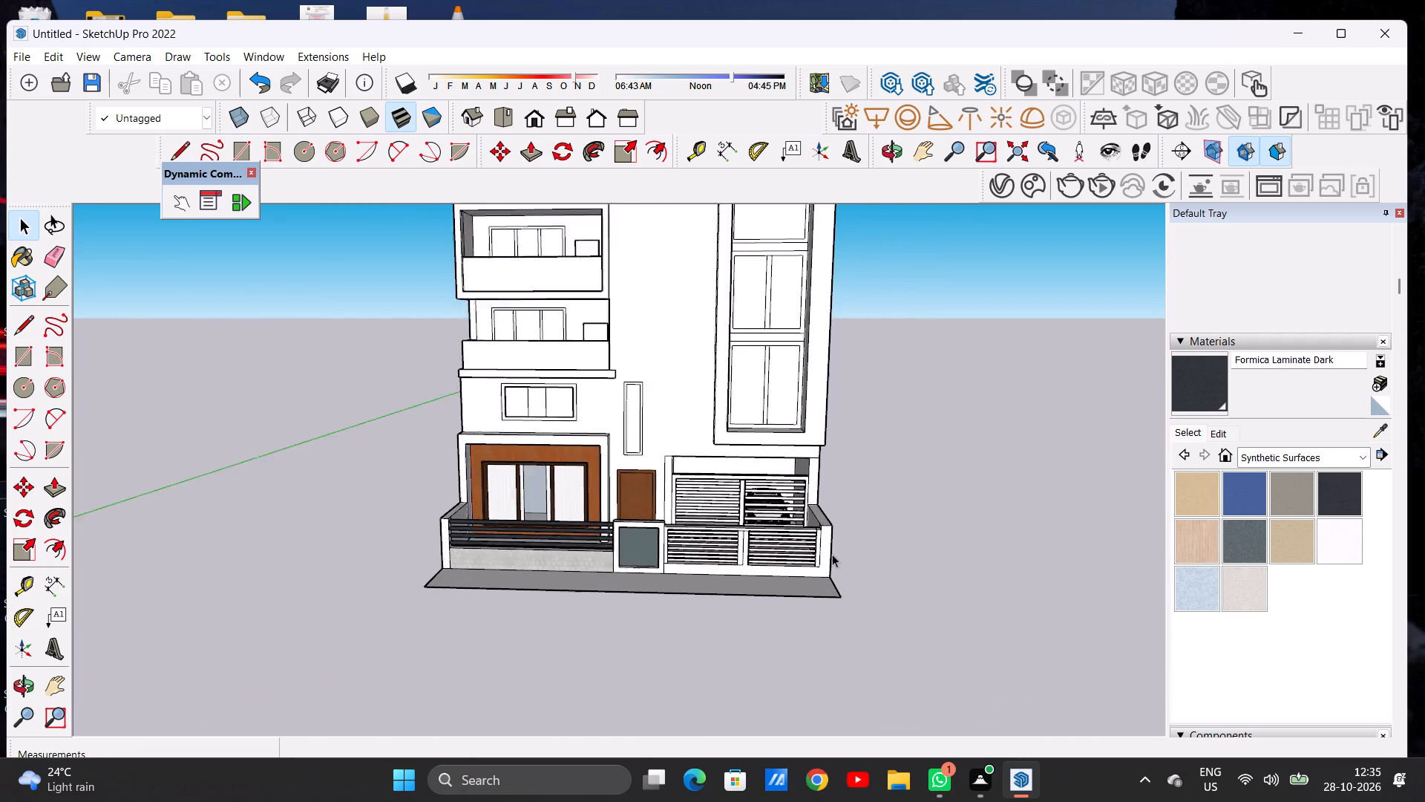
scroll(832, 554, "up", 16)
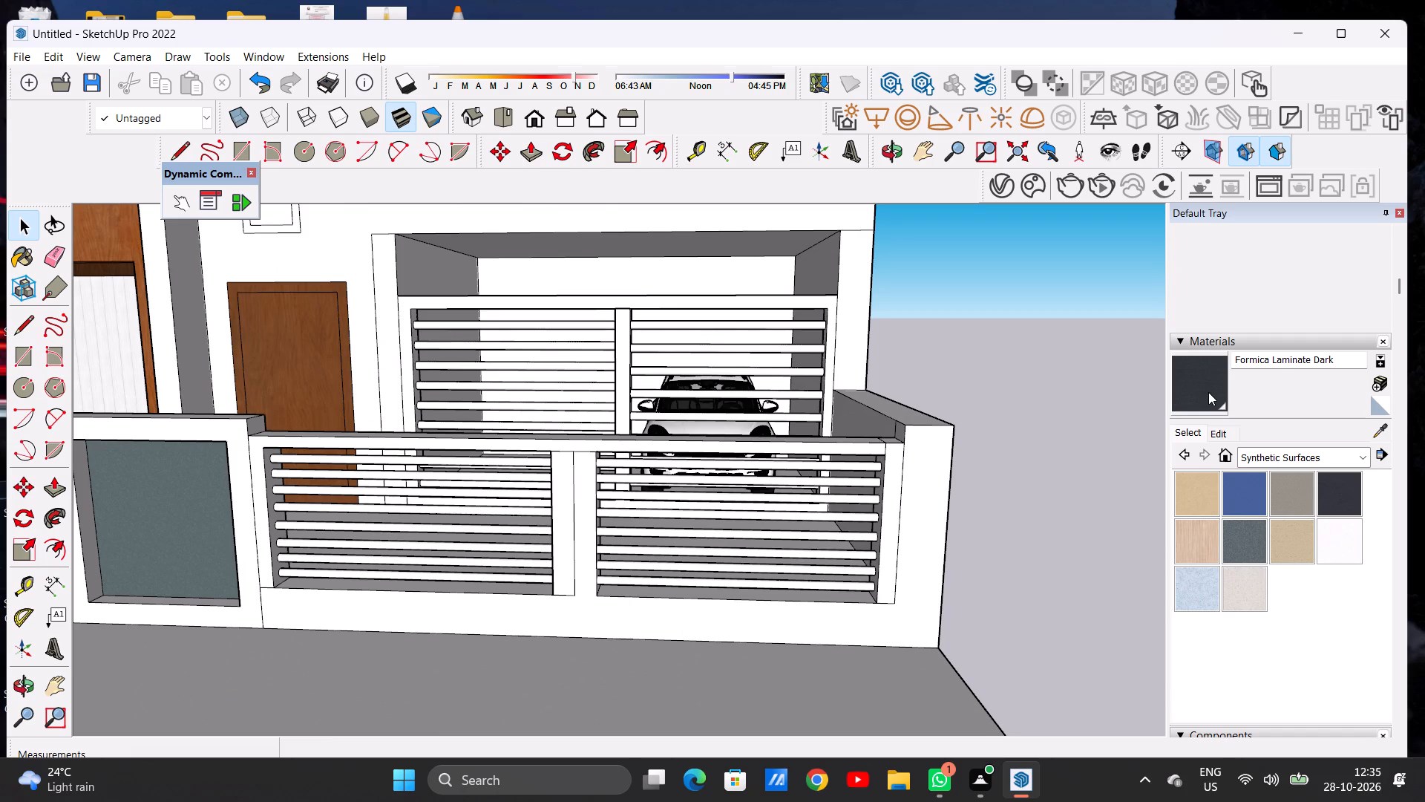
left_click(1266, 460)
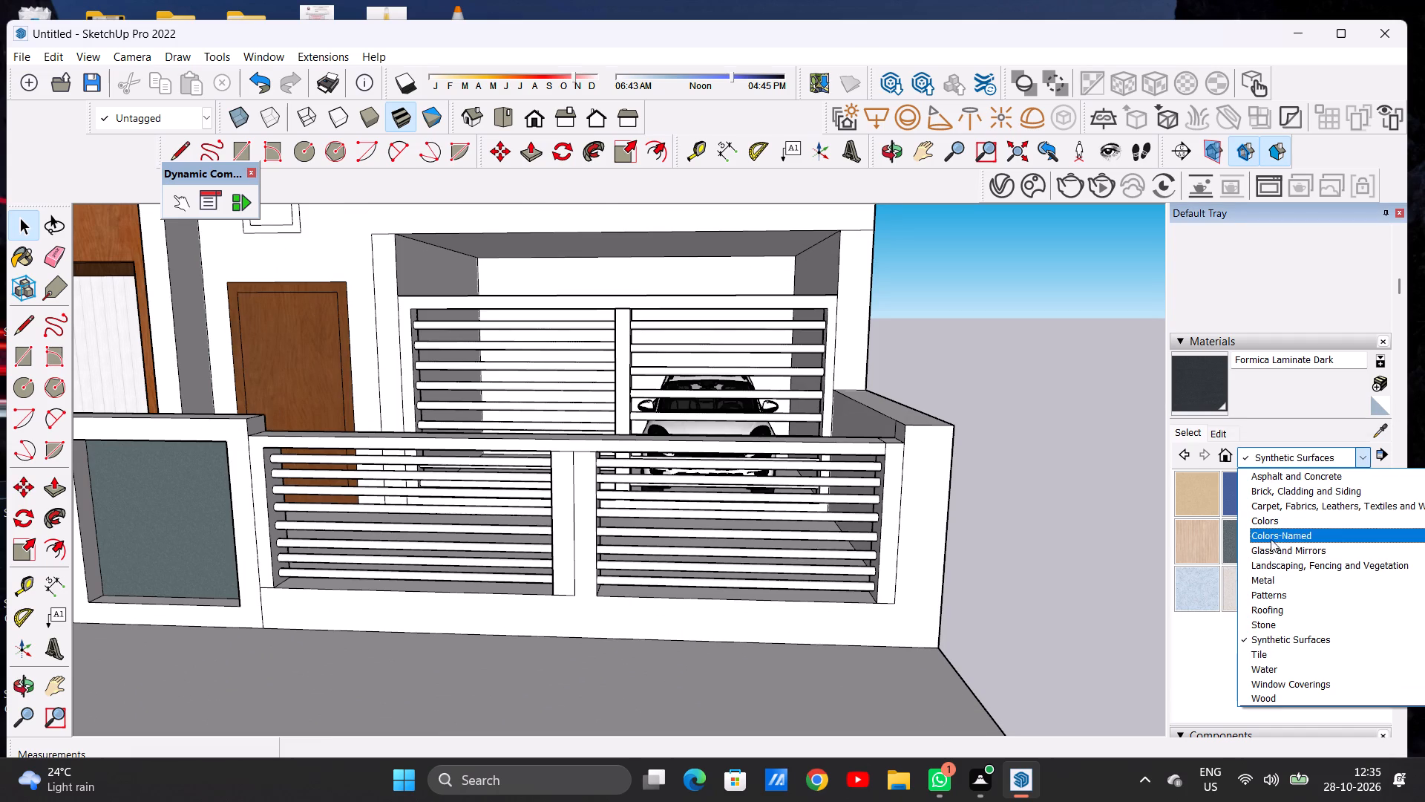
left_click(1269, 527)
scroll(1269, 527, "down", 15)
scroll(1269, 527, "up", 2)
left_click(1330, 531)
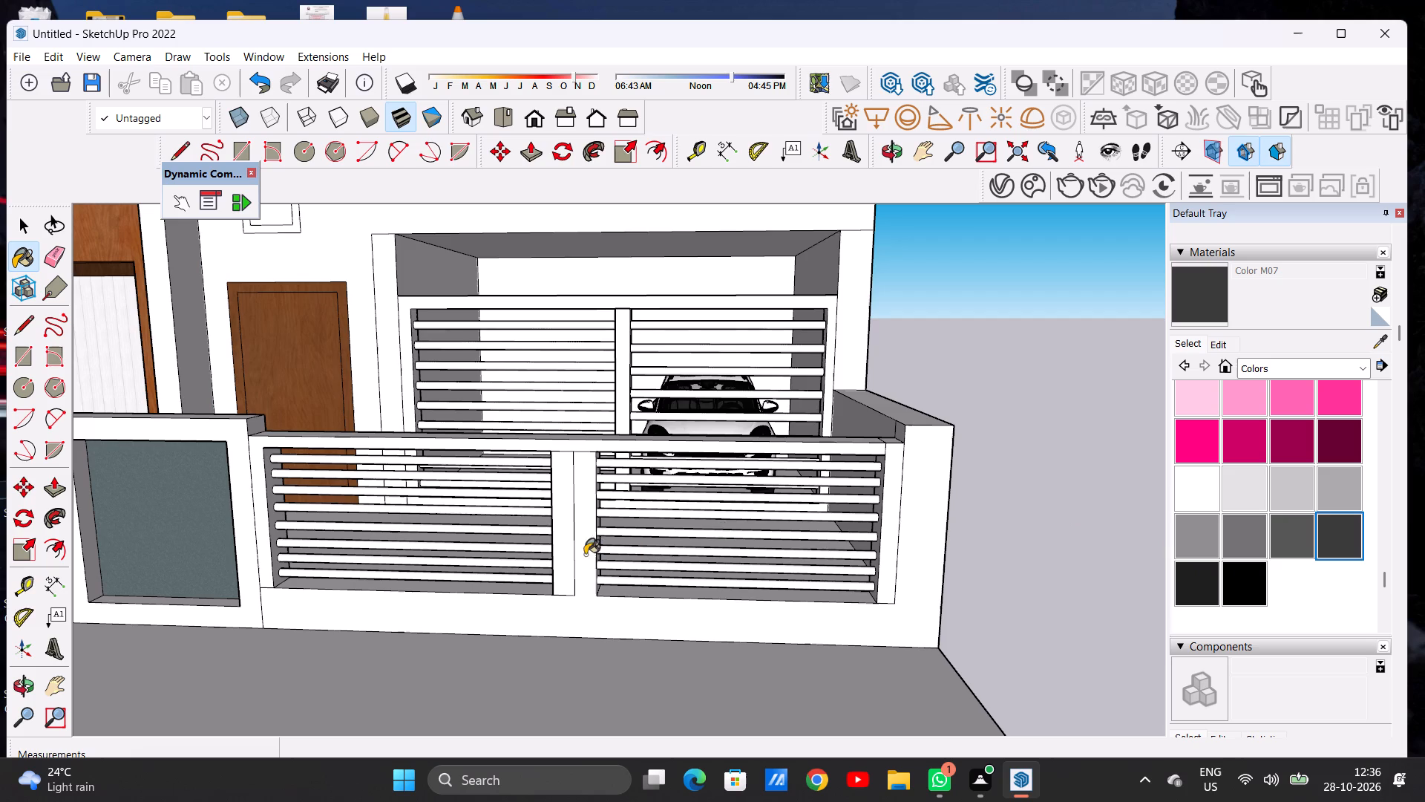
scroll(763, 549, "down", 5)
scroll(439, 543, "up", 7)
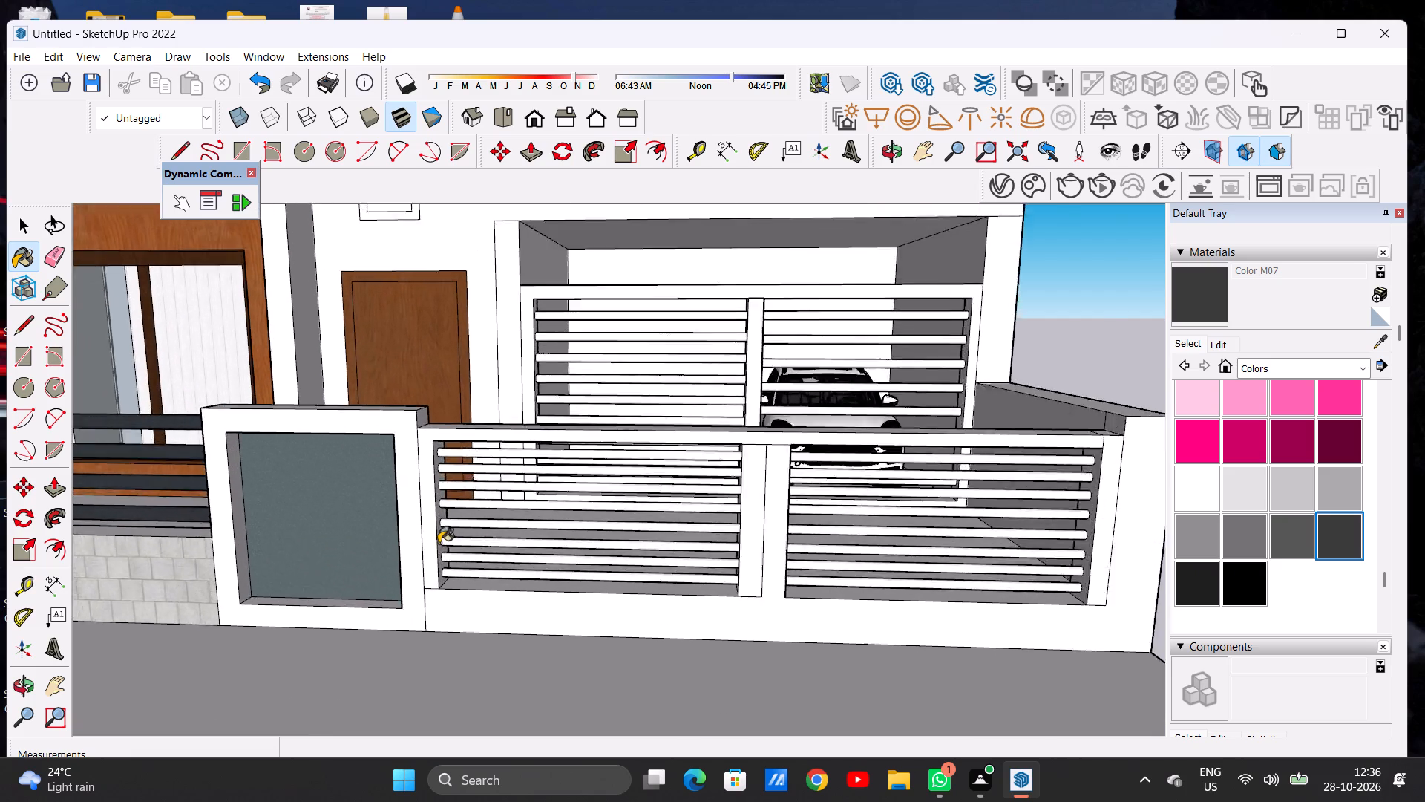
scroll(439, 543, "up", 6)
scroll(428, 559, "down", 2)
scroll(428, 559, "up", 1)
left_click(428, 559)
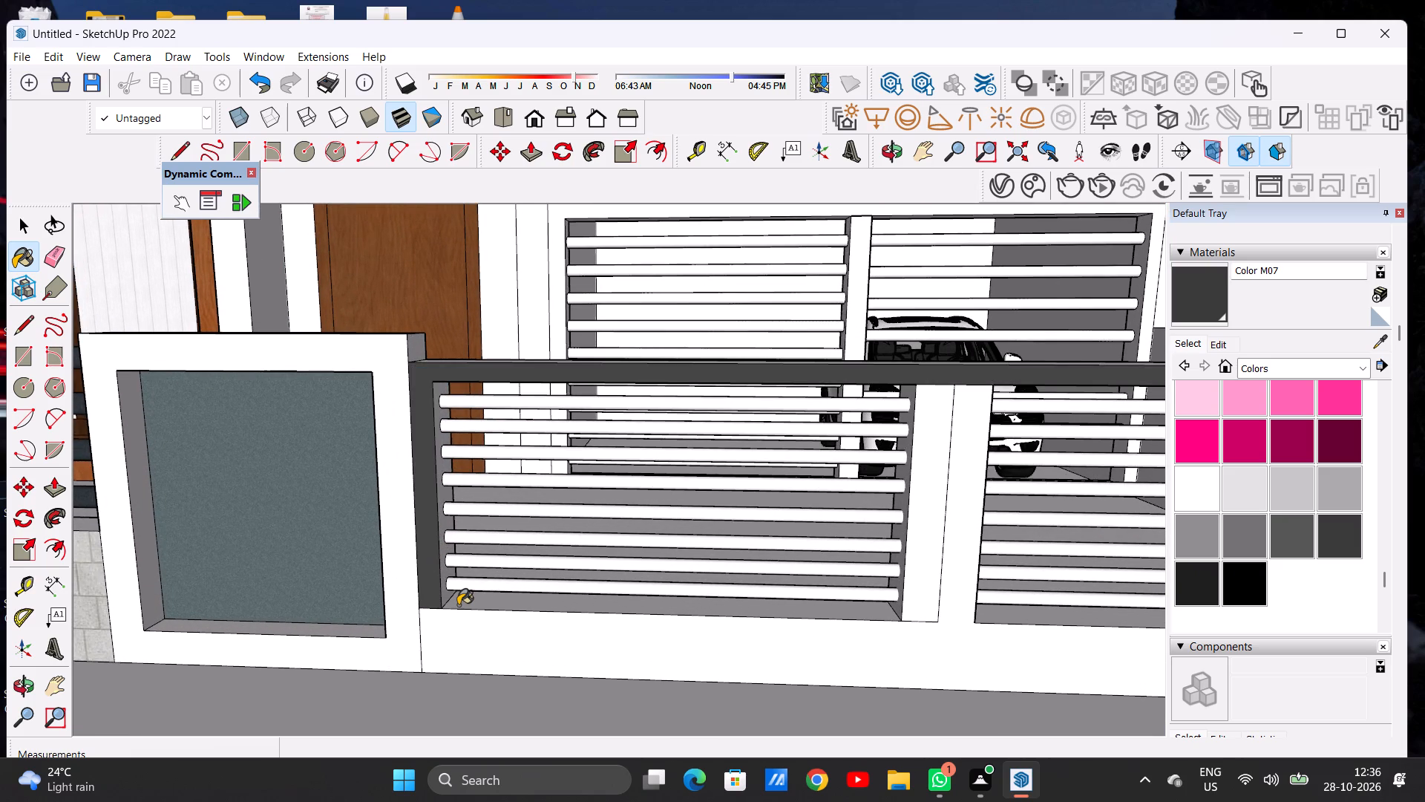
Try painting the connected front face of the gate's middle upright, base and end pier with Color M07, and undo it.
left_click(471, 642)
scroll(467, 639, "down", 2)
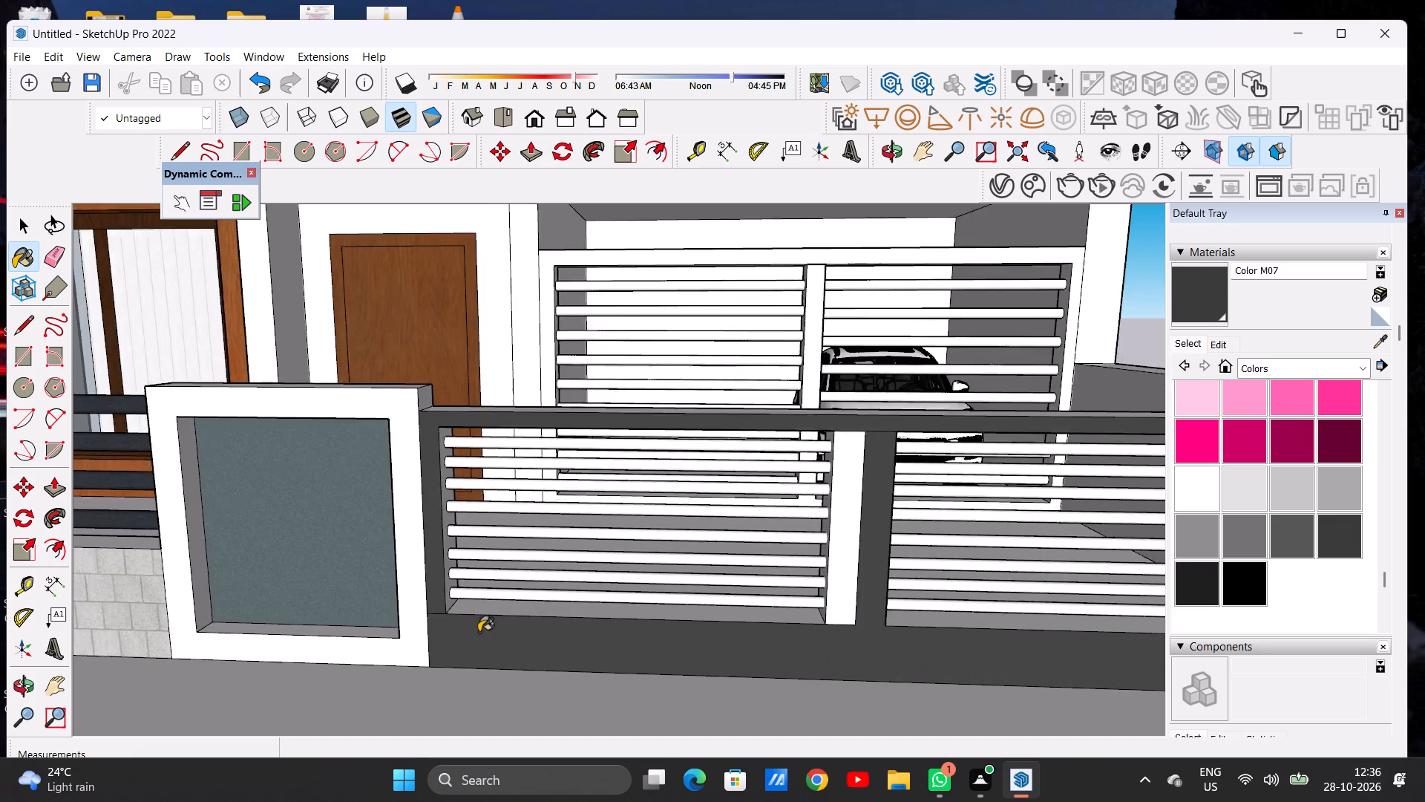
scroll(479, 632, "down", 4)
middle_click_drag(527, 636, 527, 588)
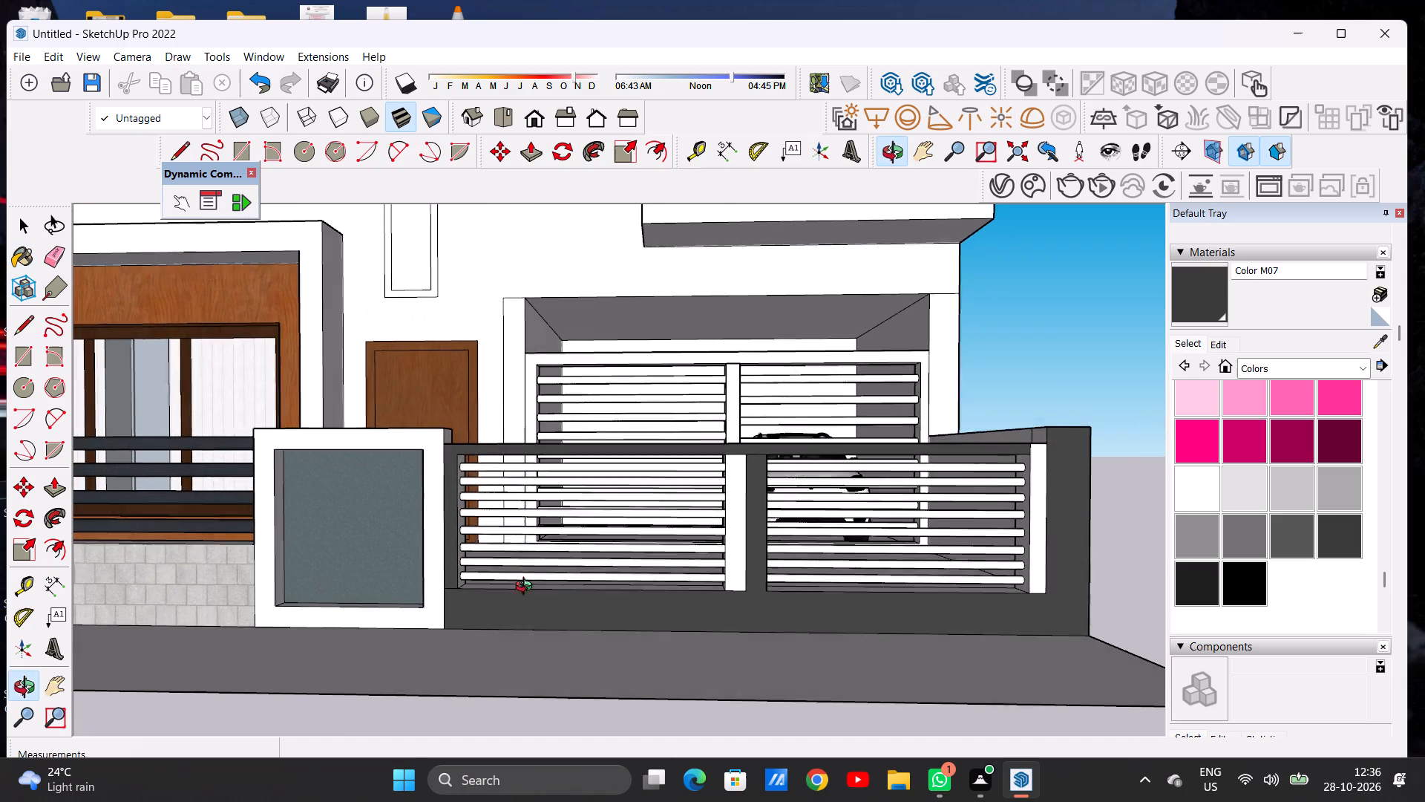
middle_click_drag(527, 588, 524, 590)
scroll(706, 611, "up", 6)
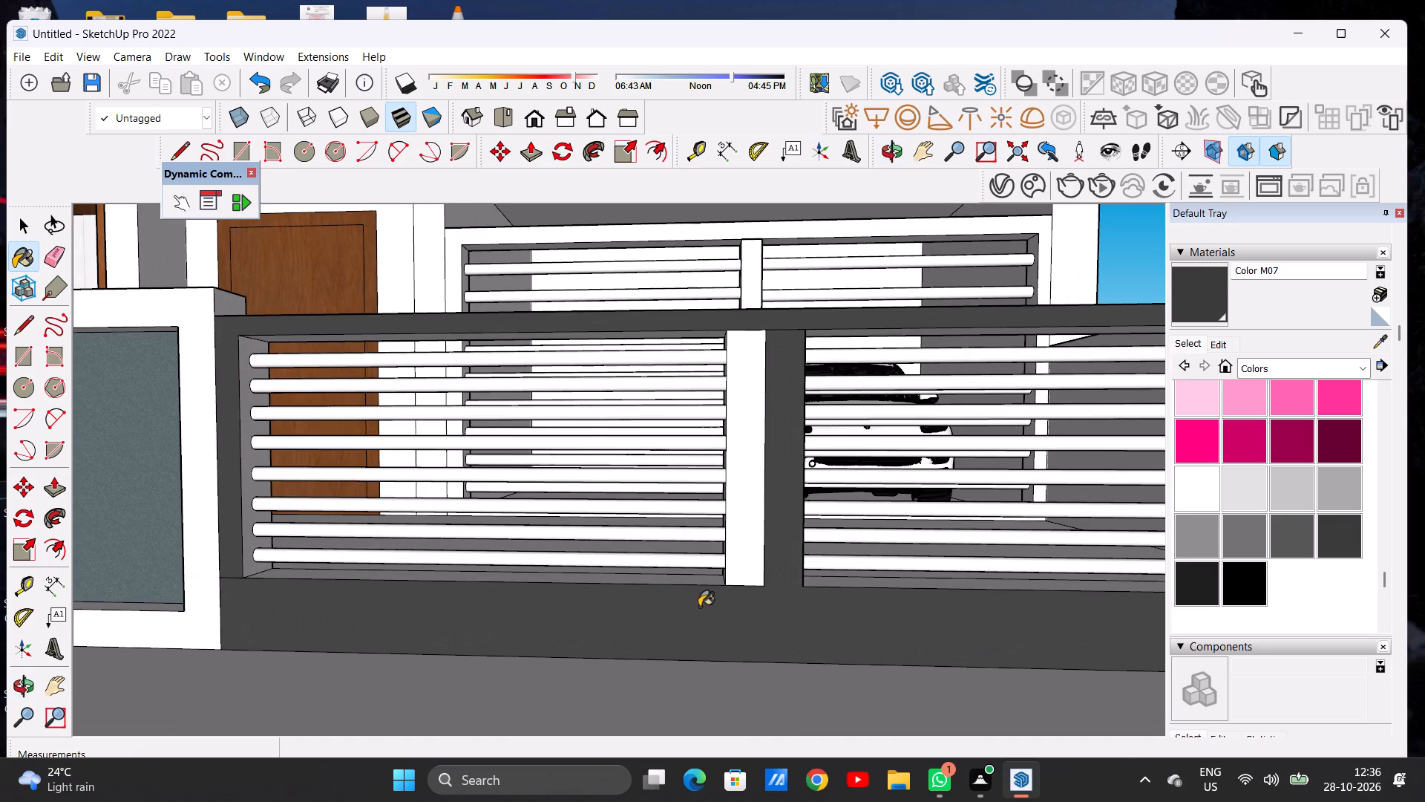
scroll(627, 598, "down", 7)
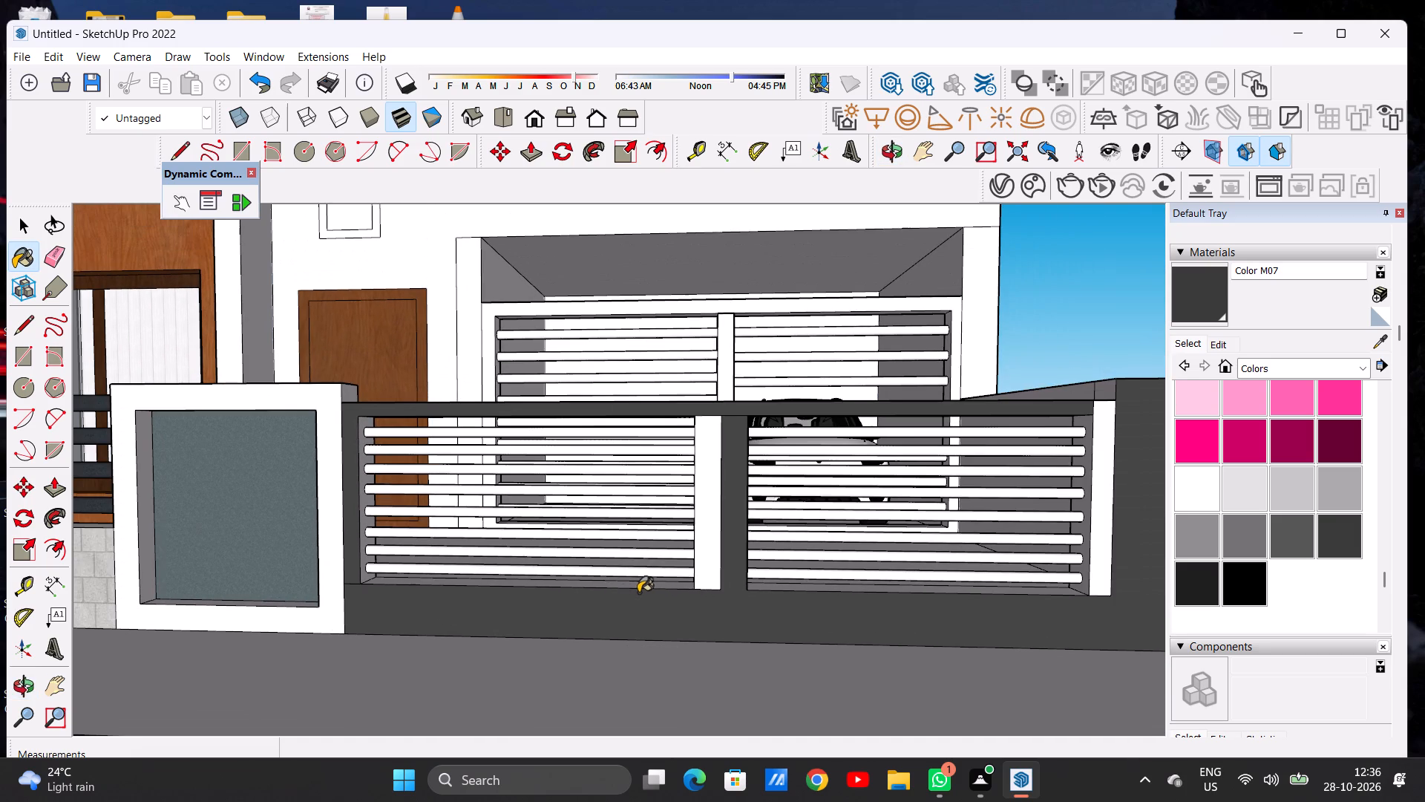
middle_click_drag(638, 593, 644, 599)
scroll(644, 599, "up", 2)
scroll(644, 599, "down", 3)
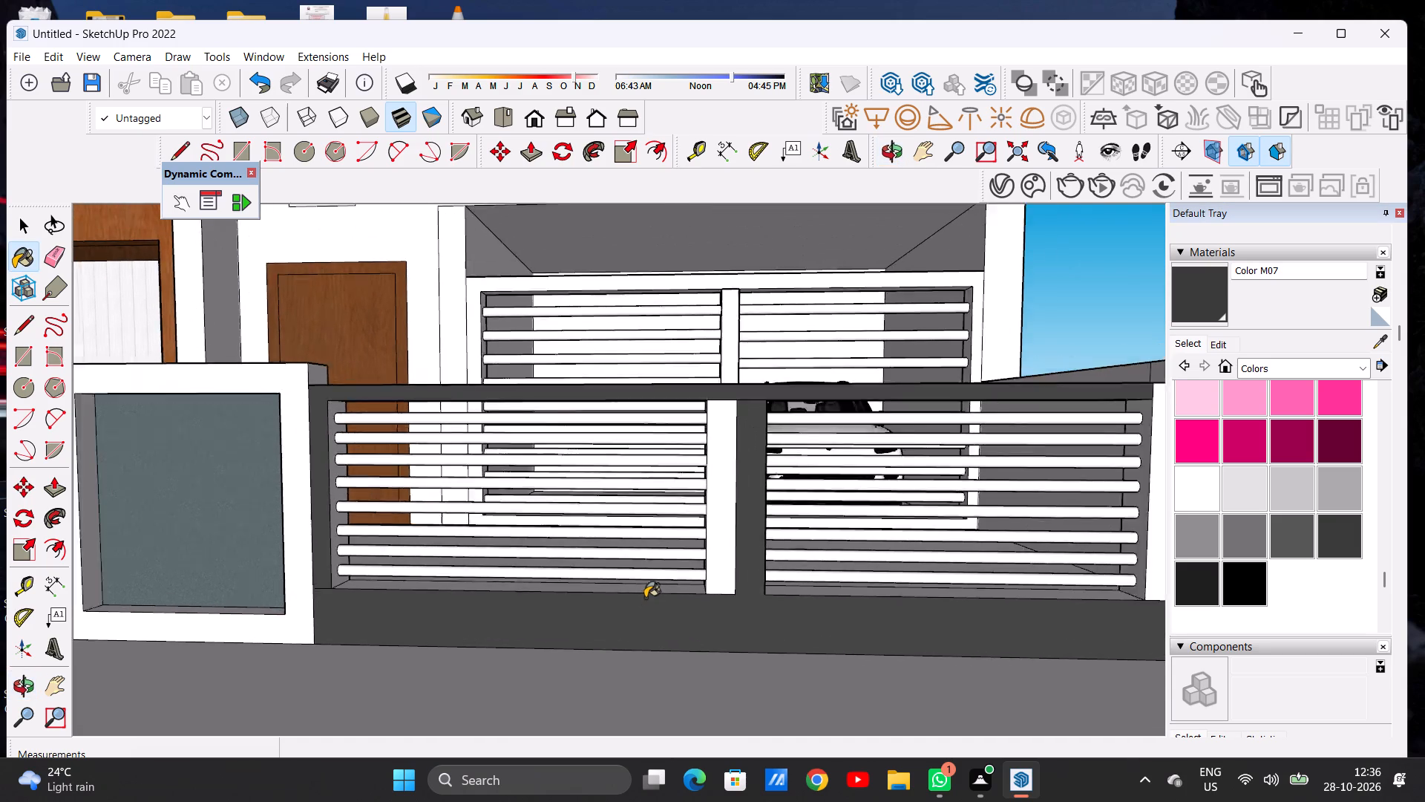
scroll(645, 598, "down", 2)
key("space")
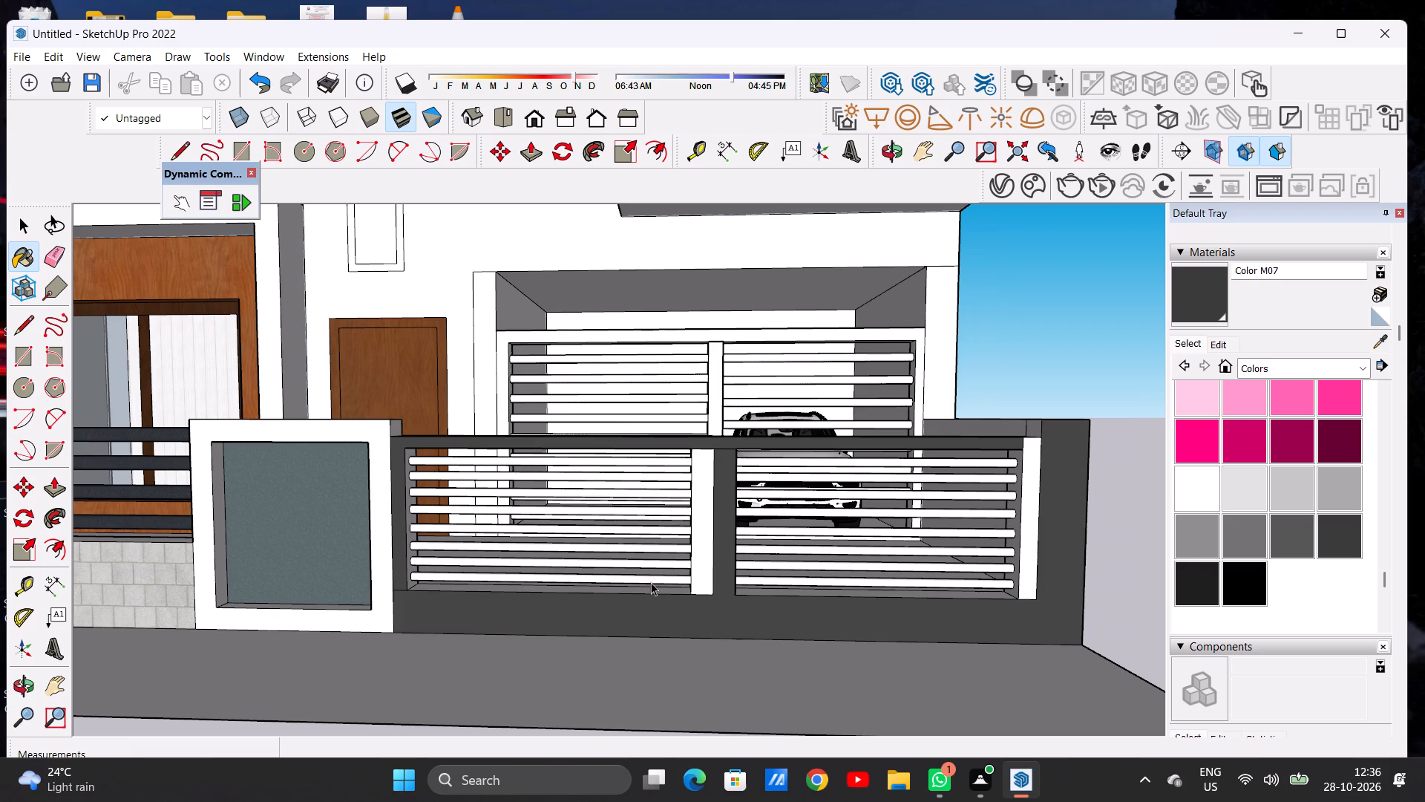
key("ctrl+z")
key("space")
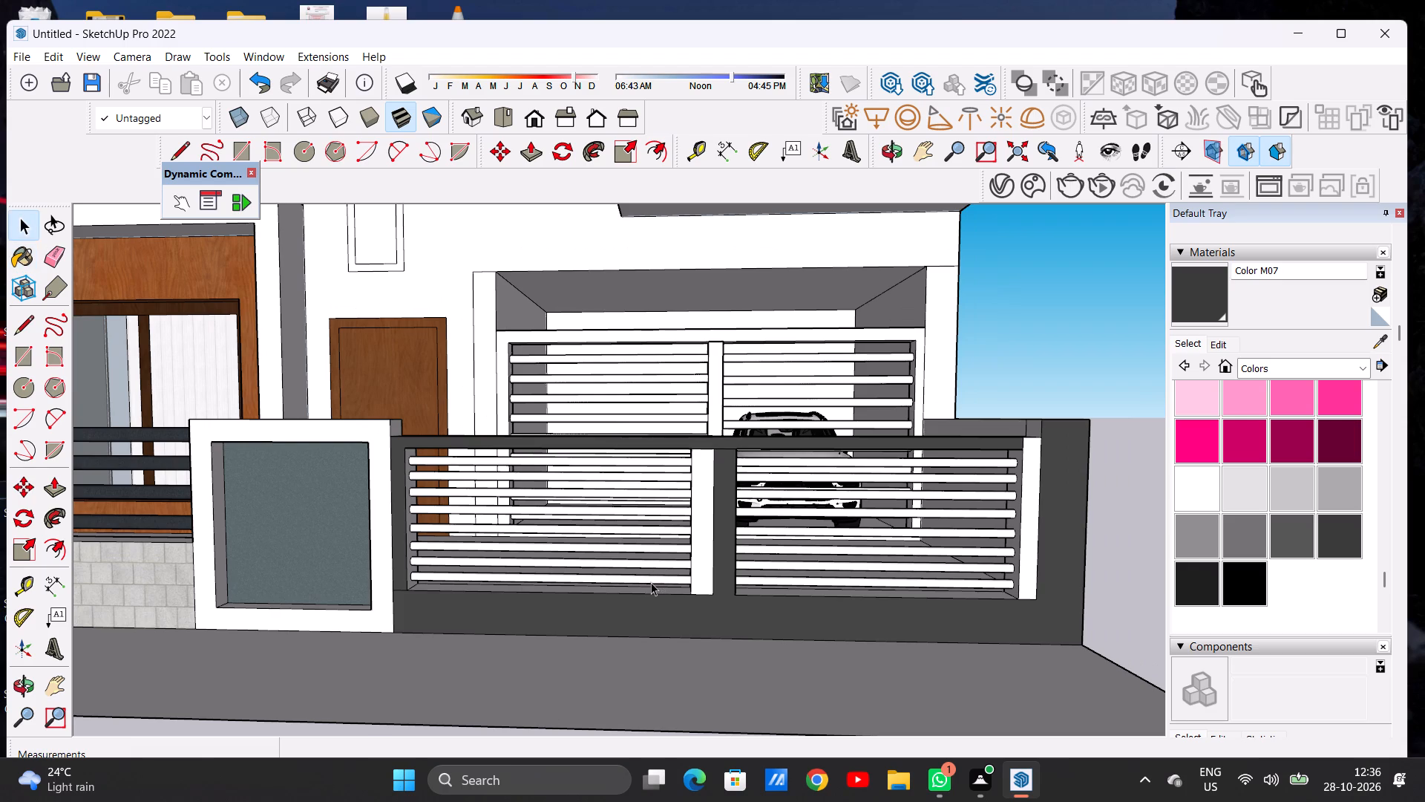
Draw a vertical line about 1' 3" long from the gate frame's lower outer corner down to the wall's bottom edge.
key("l")
scroll(1013, 598, "up", 4)
scroll(1013, 604, "down", 1)
scroll(1014, 606, "up", 1)
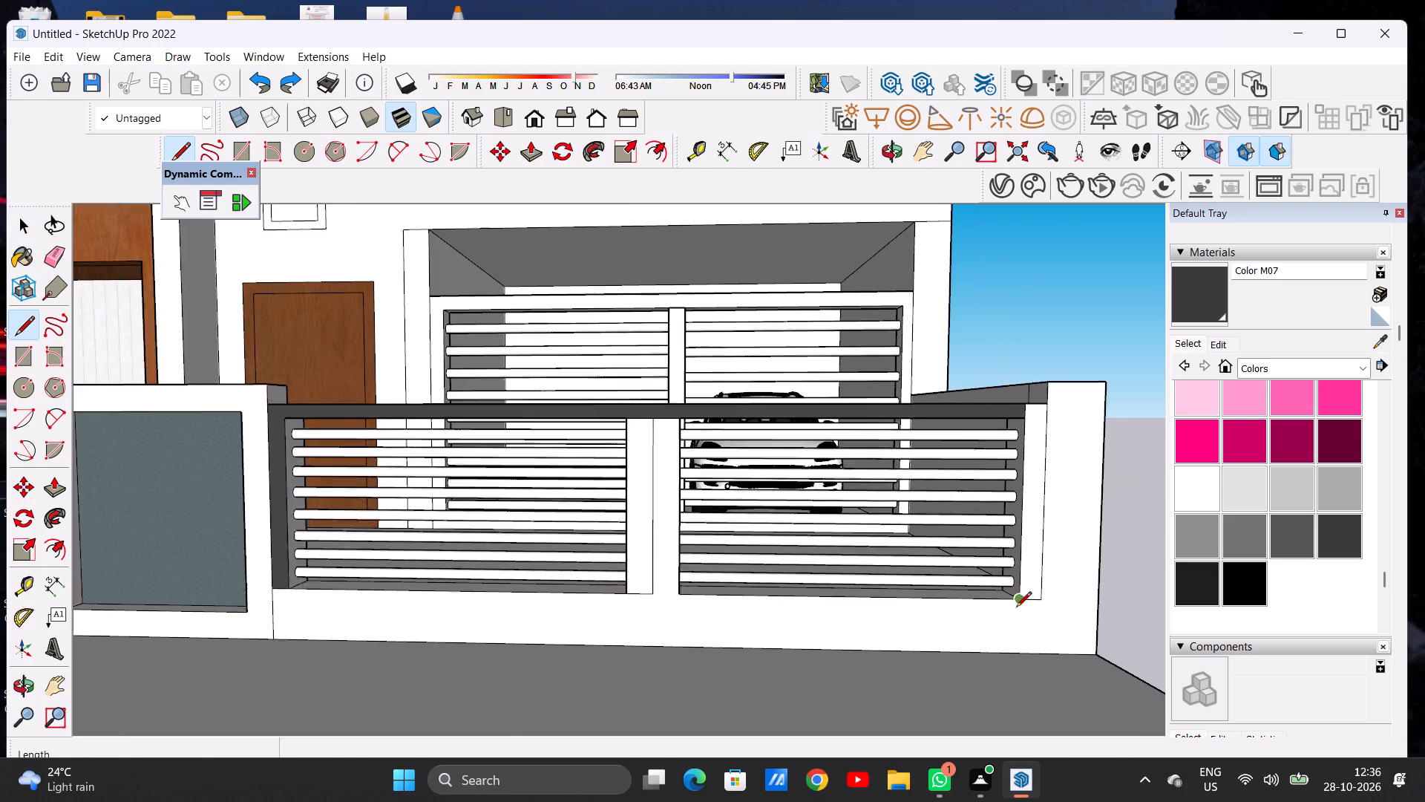
scroll(1019, 608, "down", 1)
left_click(1041, 601)
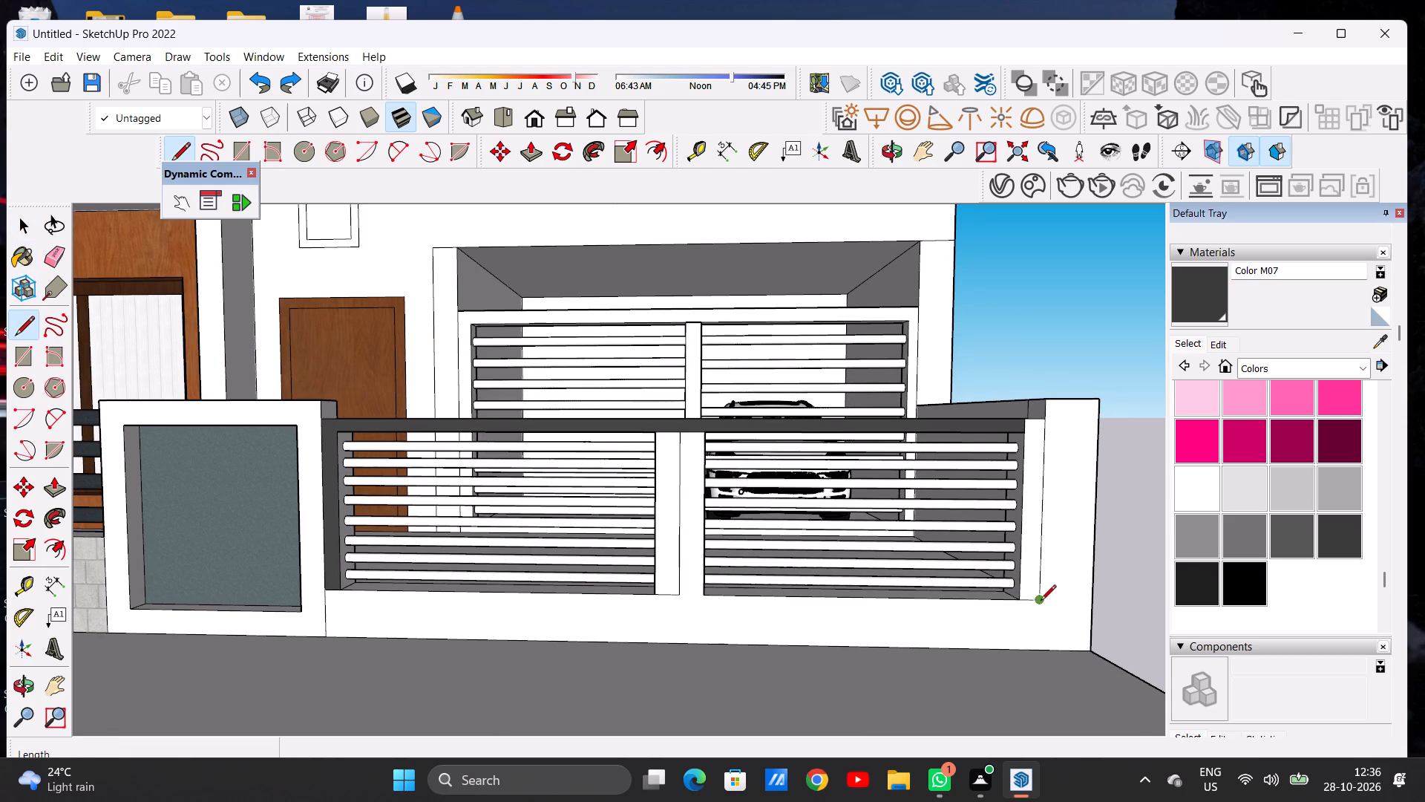
left_click(1040, 651)
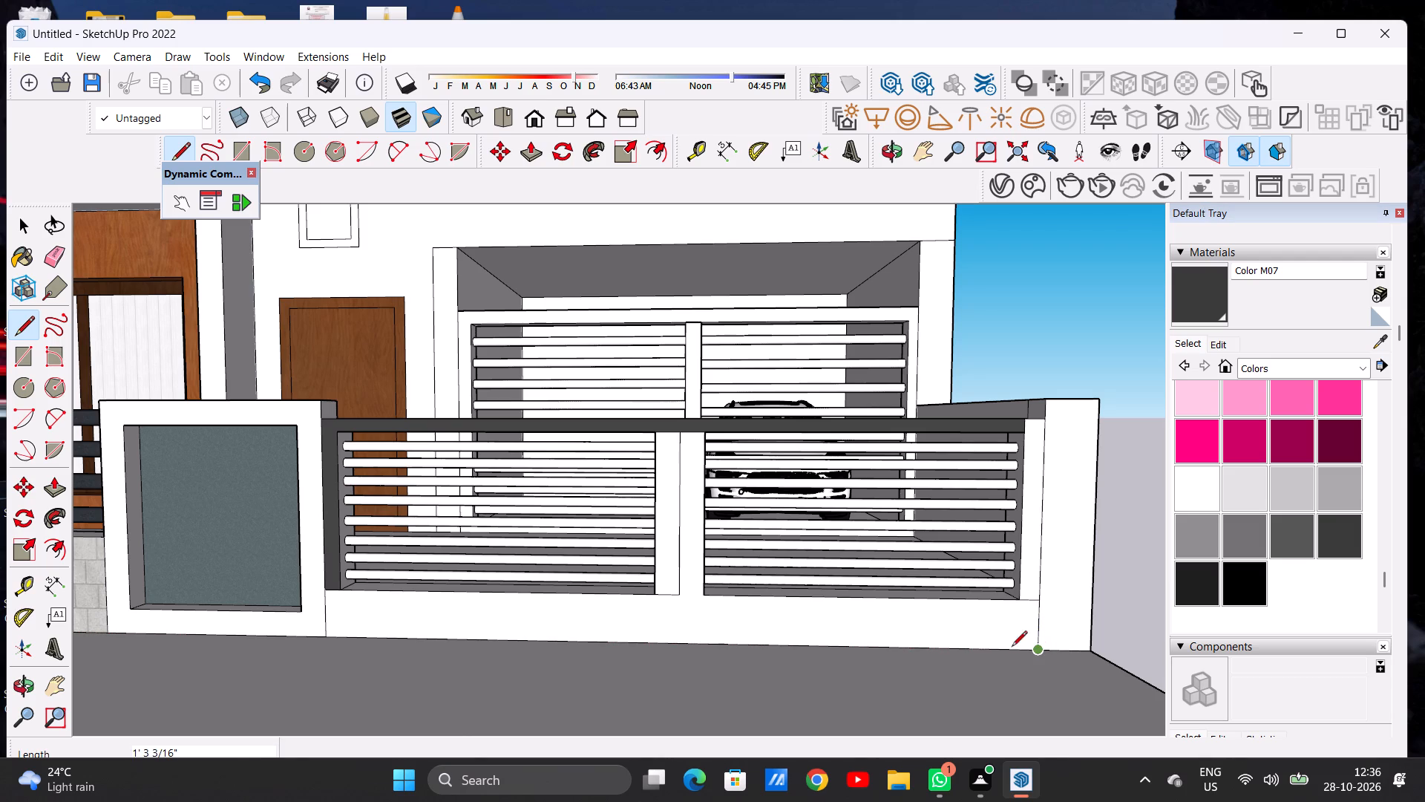
key("space")
Draw a horizontal line about 18' 4" long across the base face below the driveway gate, between its two vertical edges.
scroll(854, 607, "down", 4)
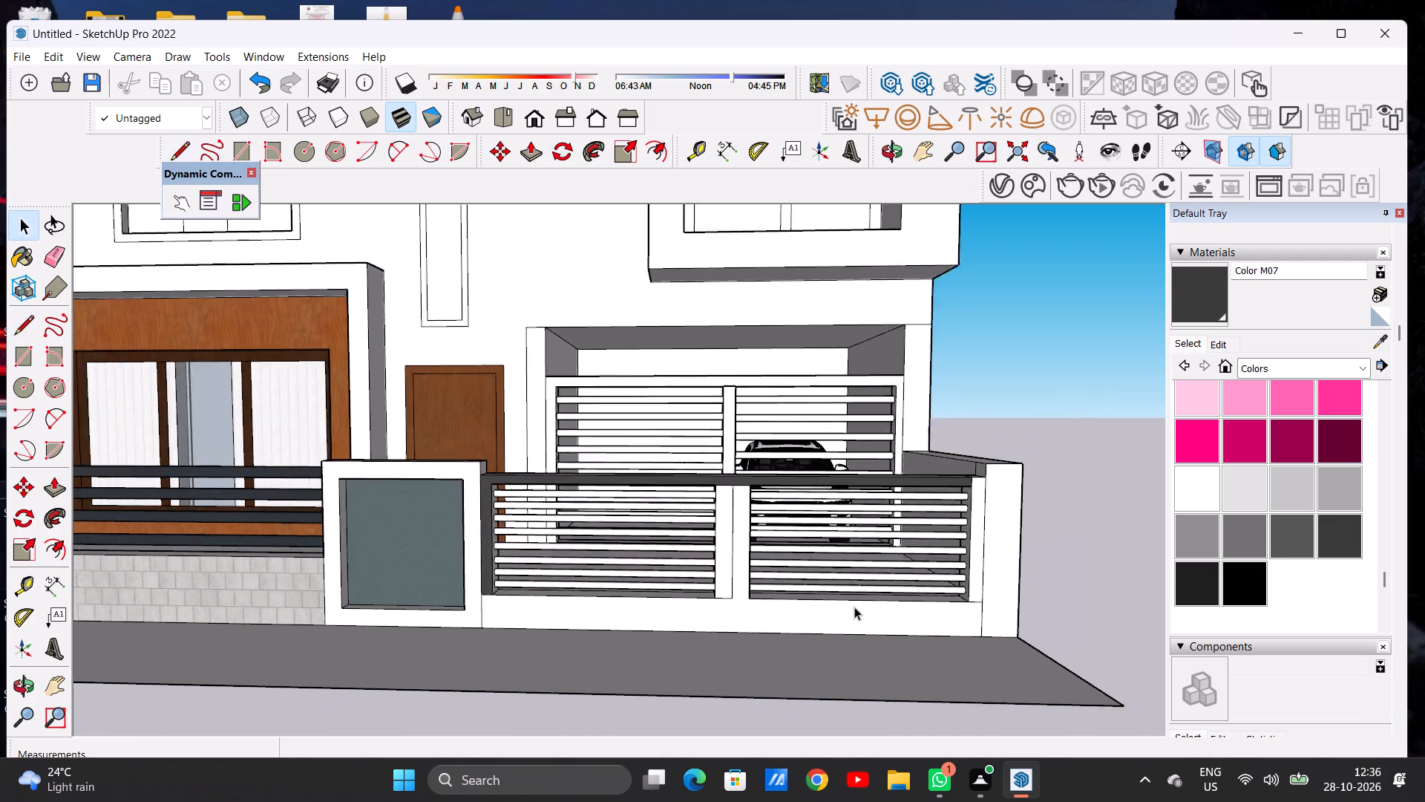
scroll(854, 607, "down", 1)
middle_click_drag(834, 612, 760, 652)
scroll(651, 641, "up", 6)
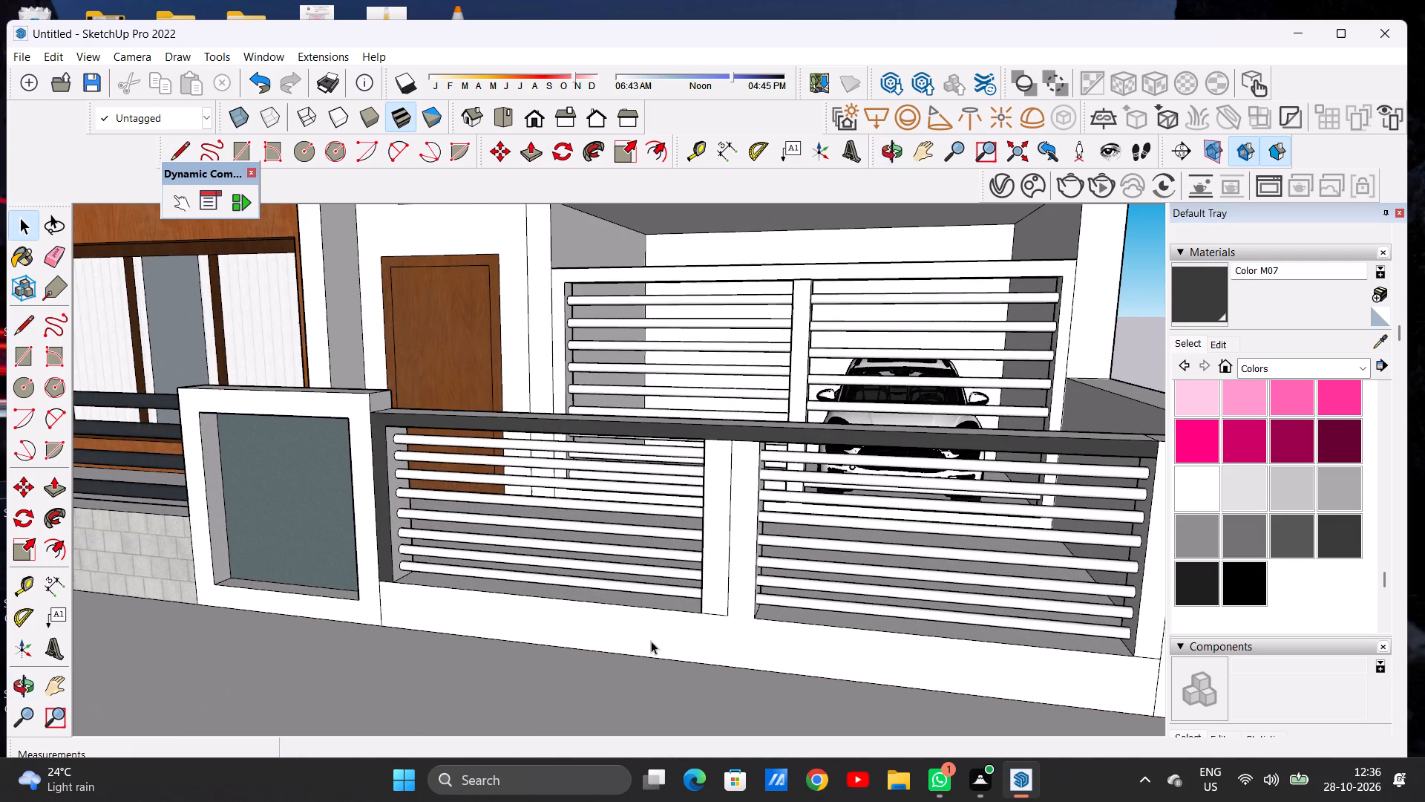
scroll(651, 641, "up", 5)
middle_click_drag(651, 641, 707, 611)
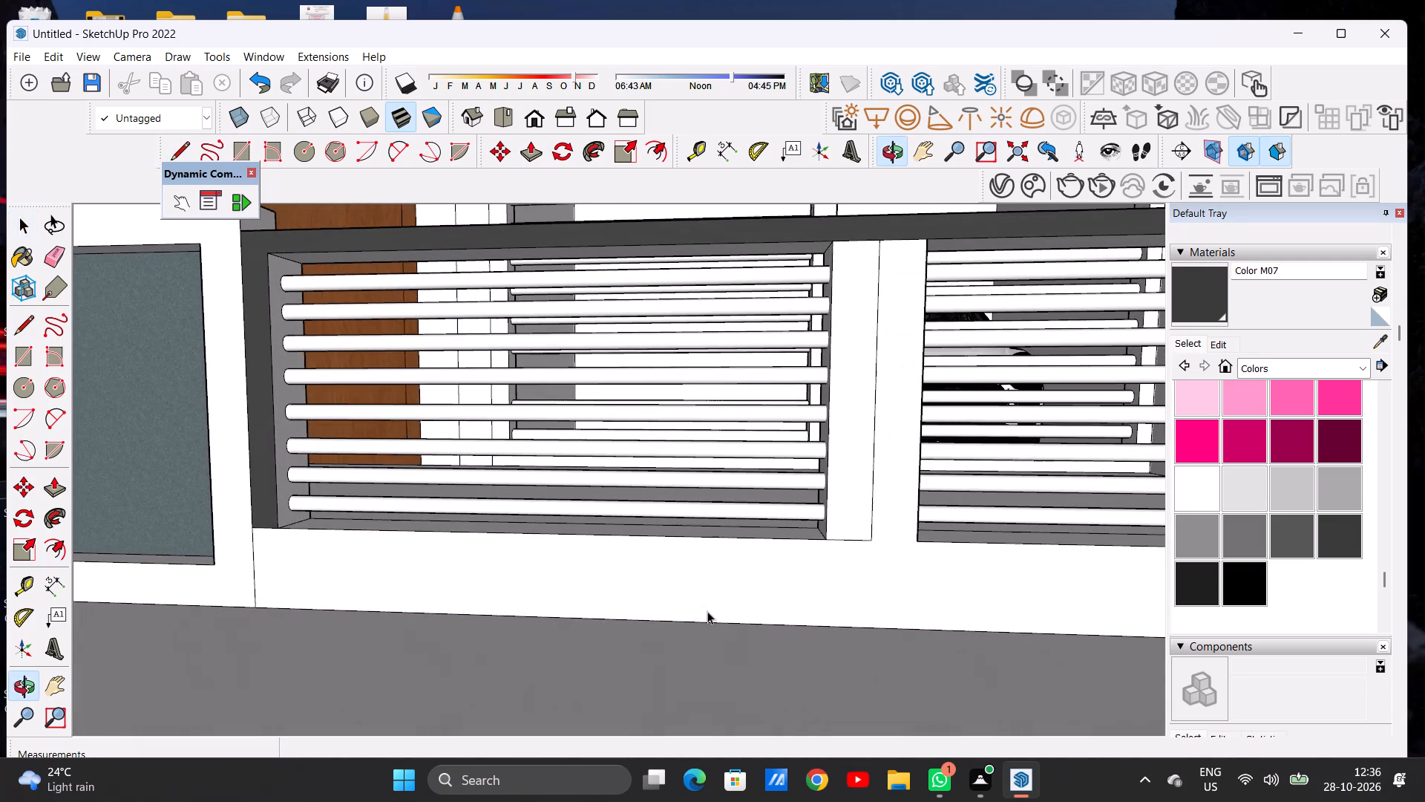
key("l")
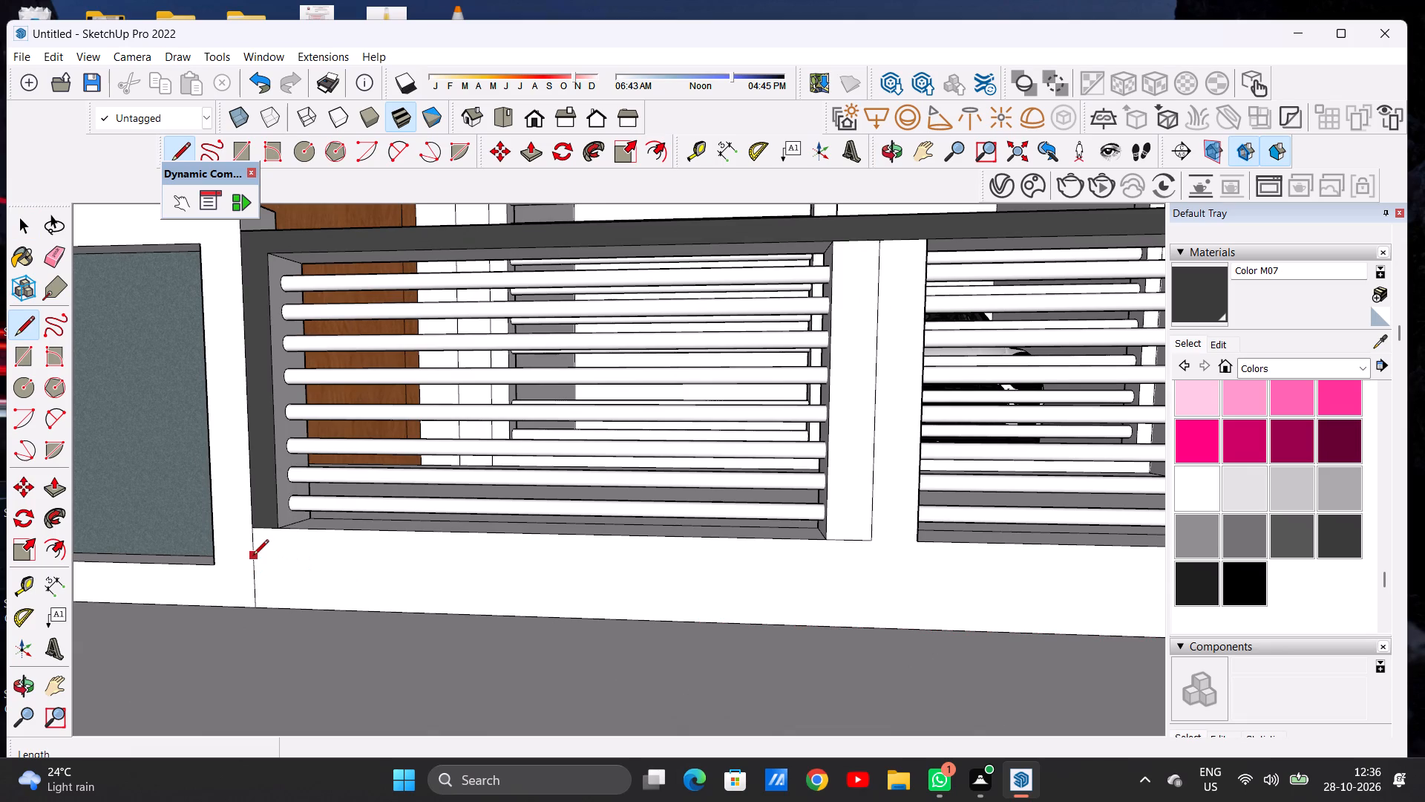
left_click(252, 556)
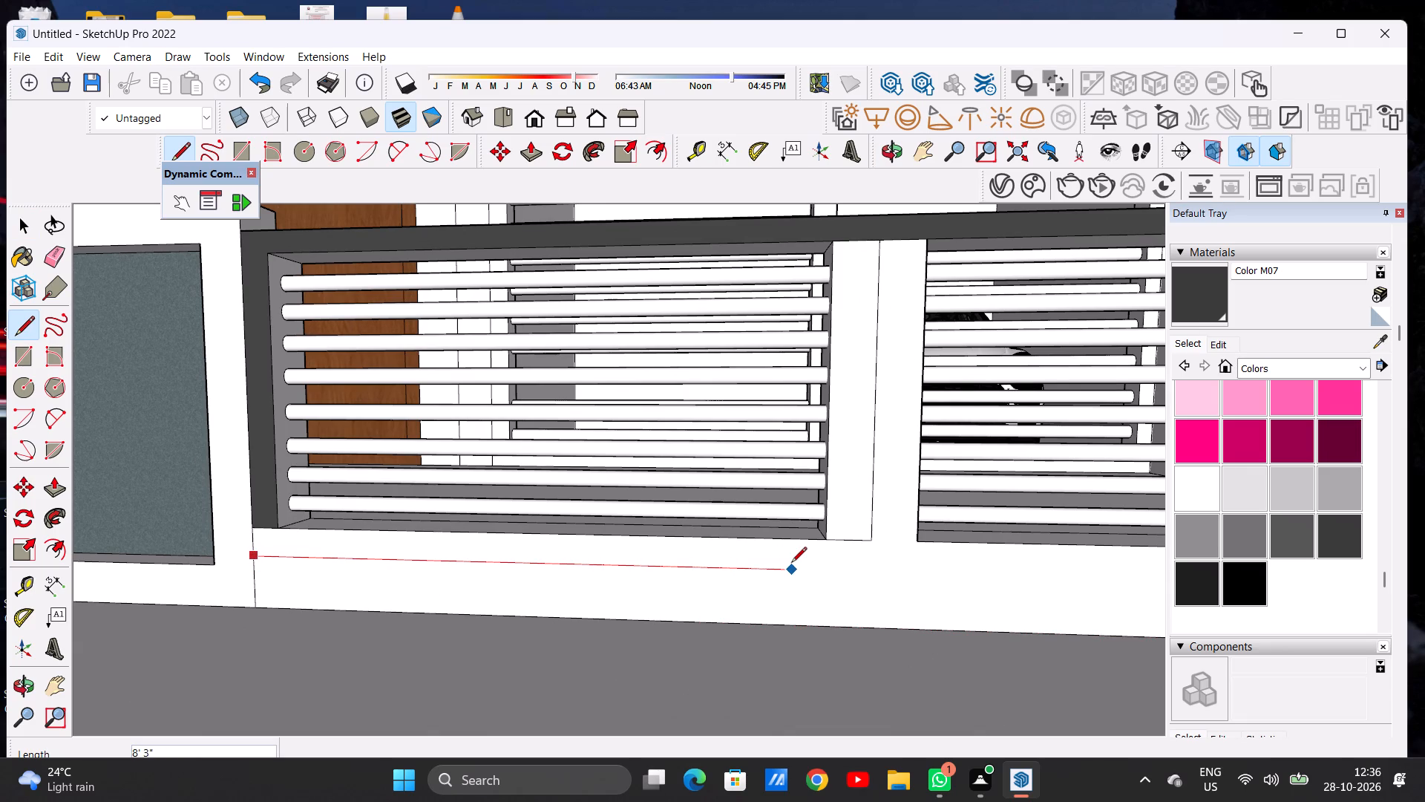
scroll(666, 578, "down", 12)
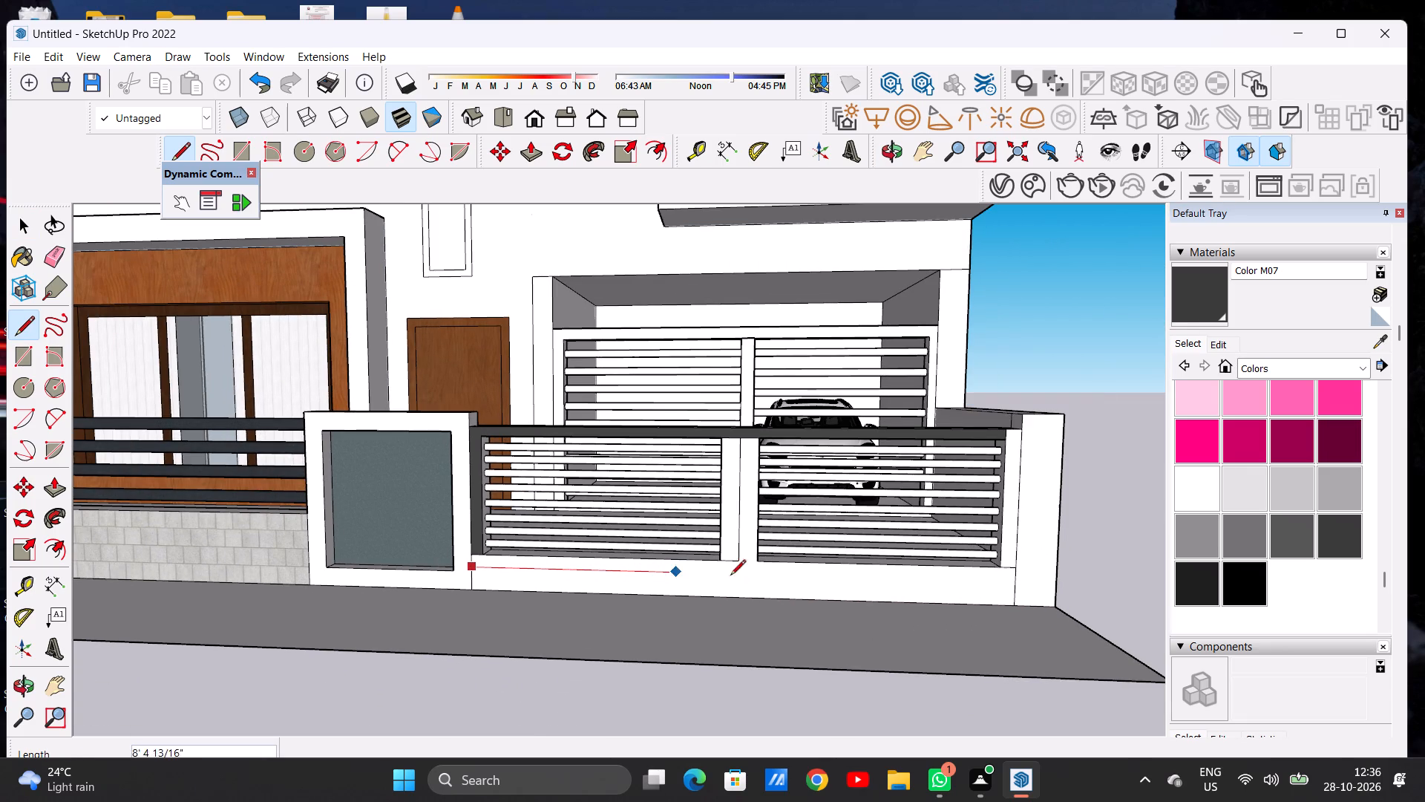
scroll(1011, 577, "up", 6)
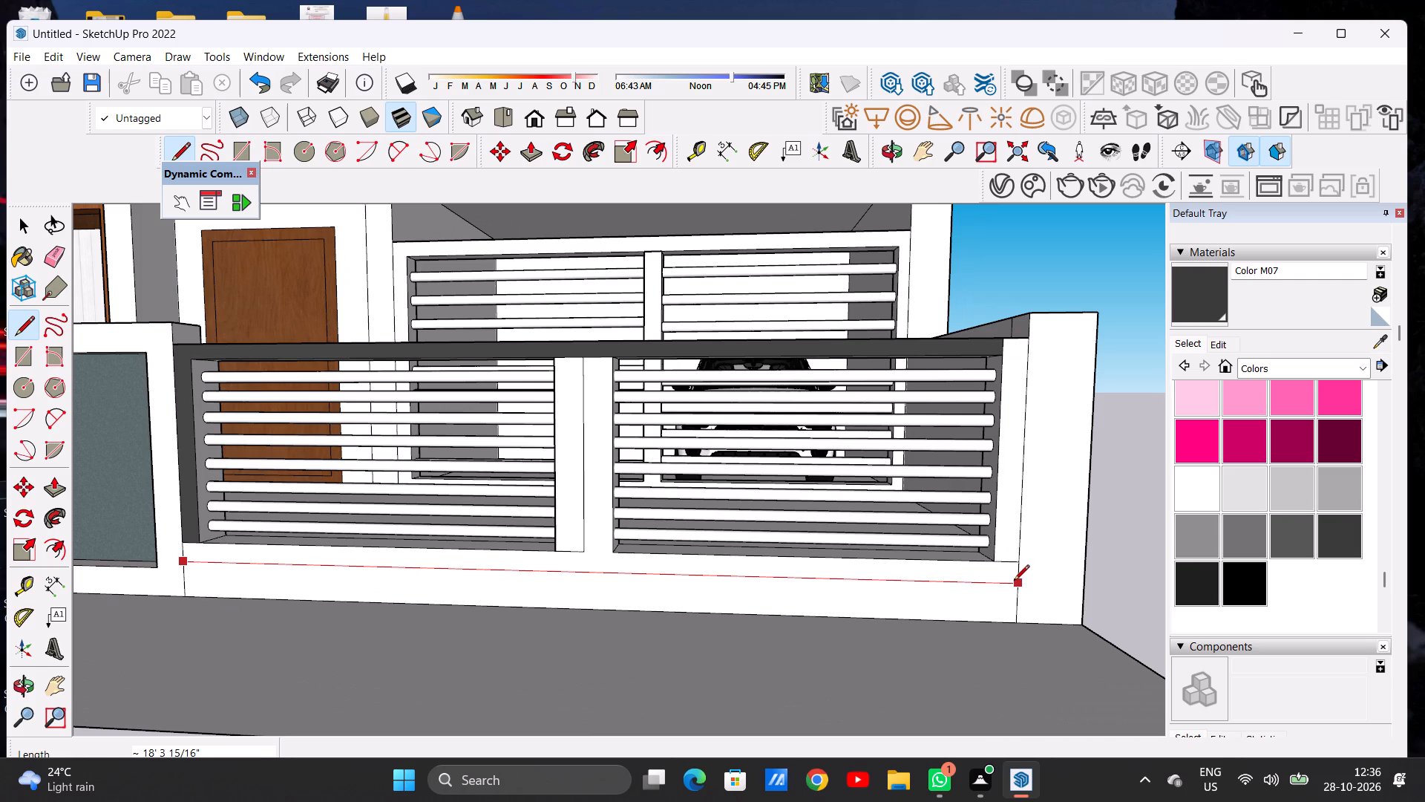
left_click(1014, 581)
key("space")
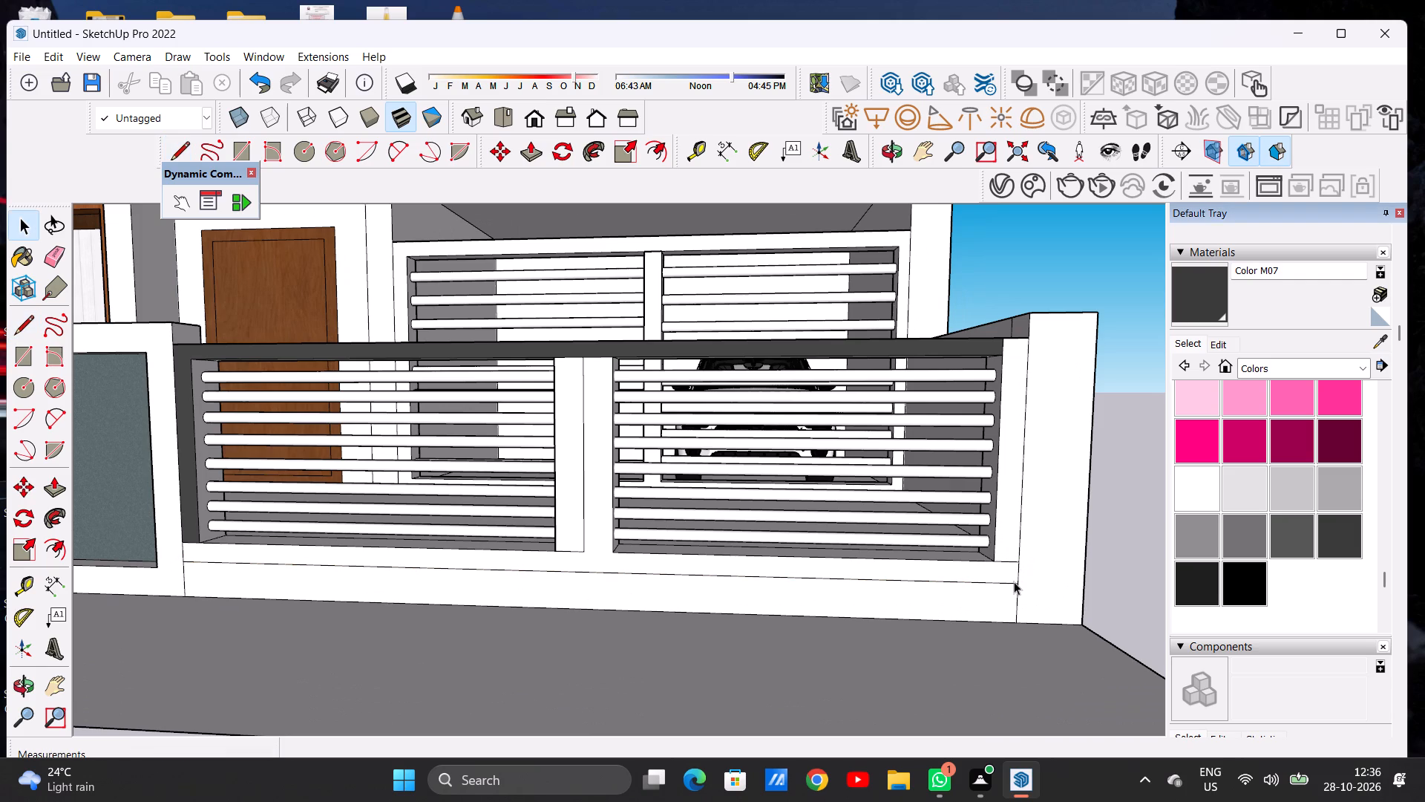
Erase the short edge at the foot of the gate's outer upright, beside the end pier.
key("e")
left_click(1006, 561)
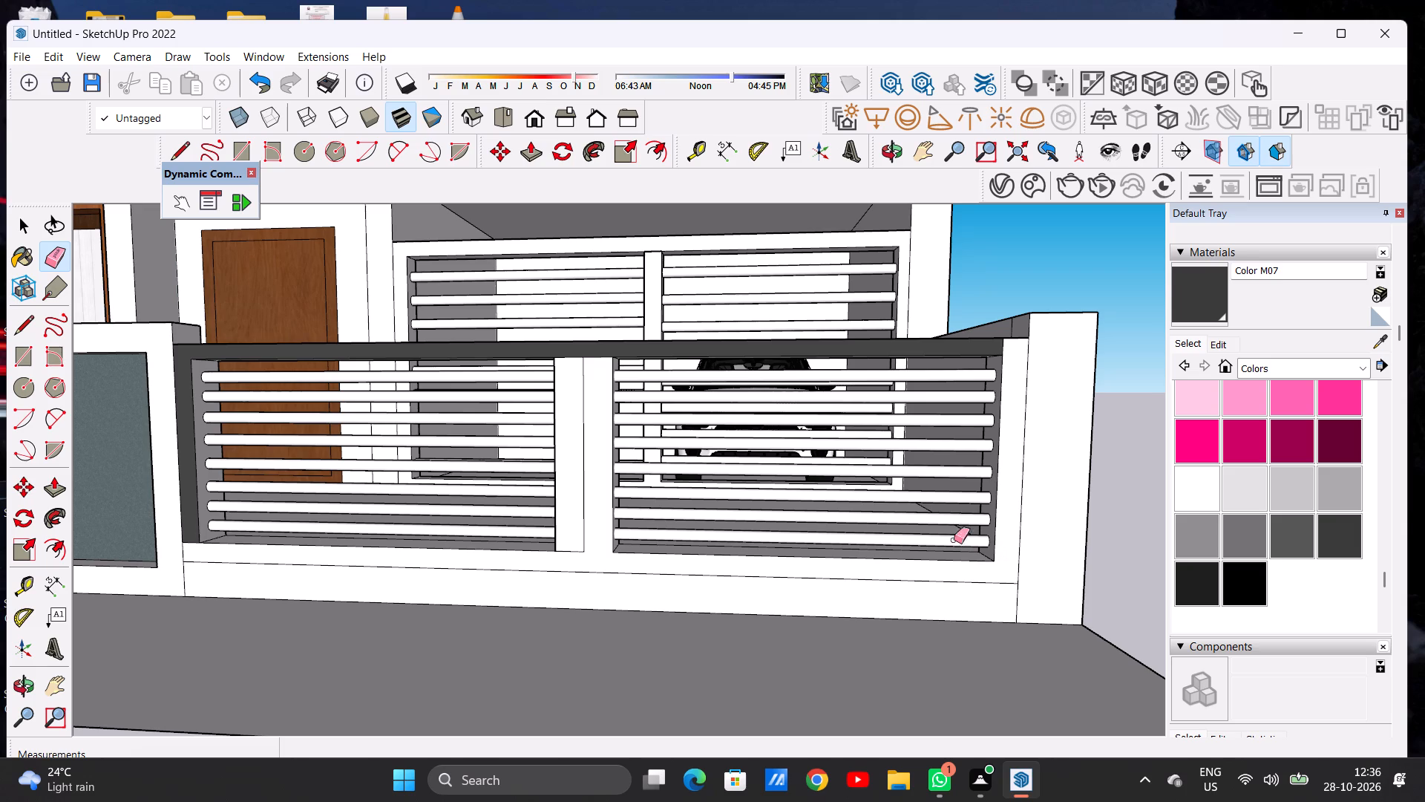
key("space")
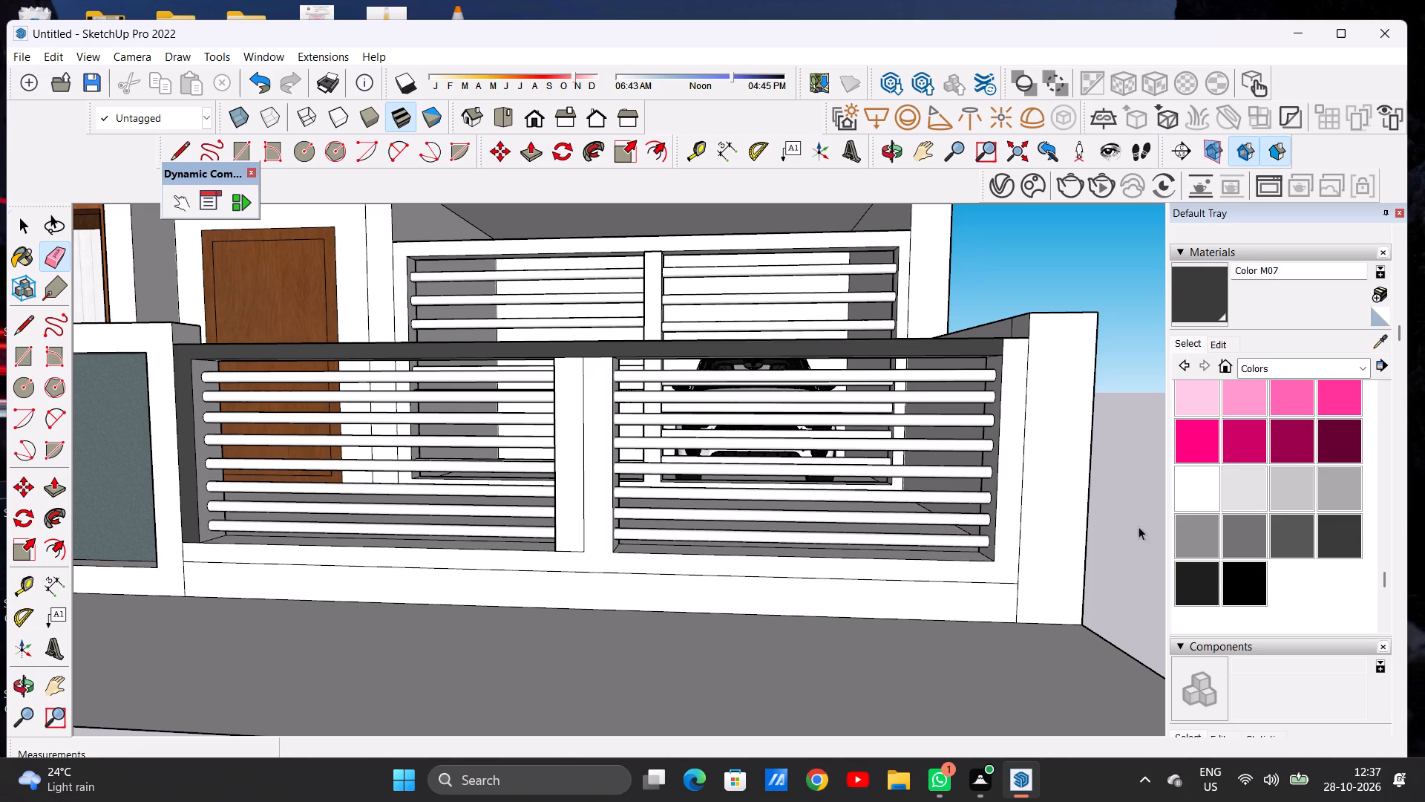
Paint the gate frame's connected front face, covering the outer upright, bottom rail and middle upright, with Color M07.
left_click(1203, 292)
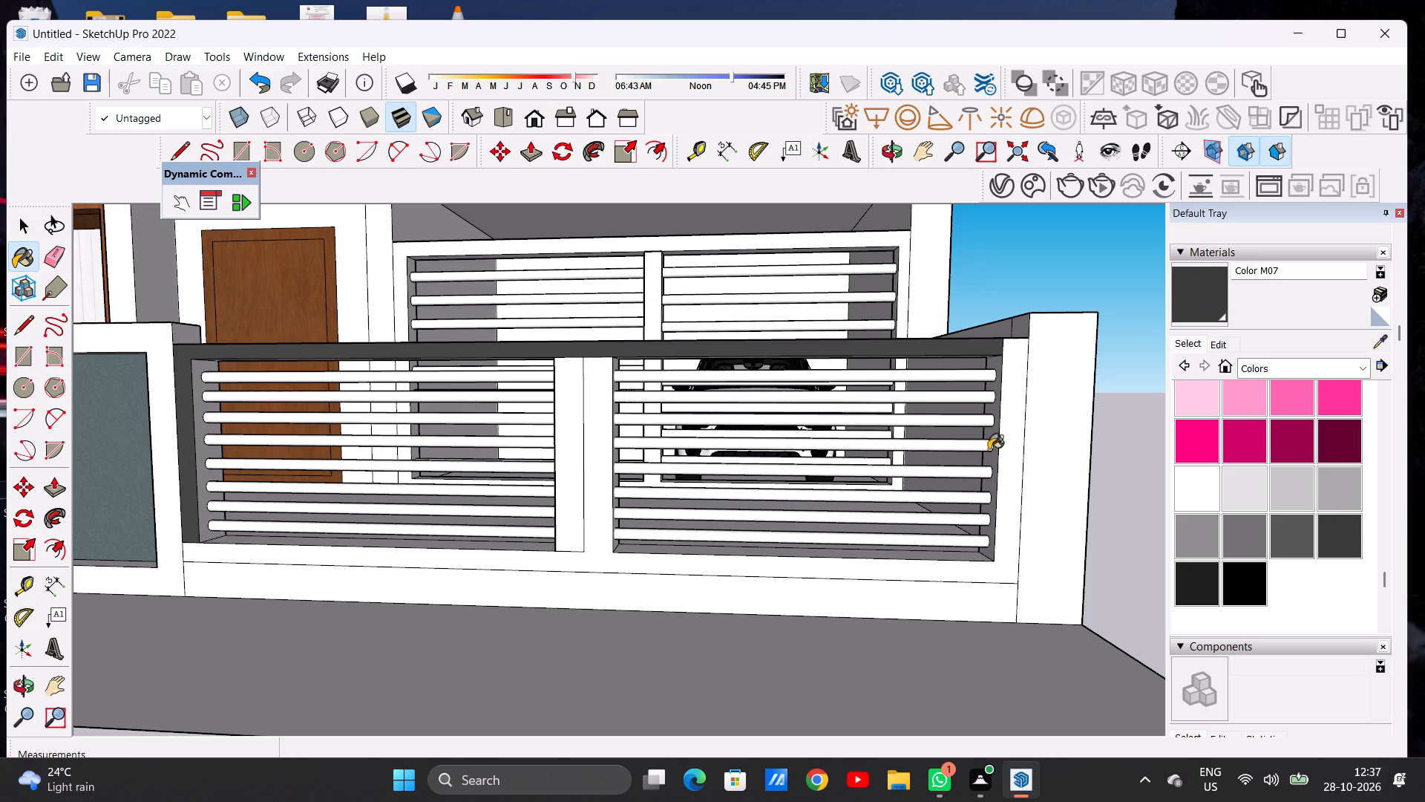
left_click(1004, 506)
scroll(982, 568, "down", 5)
scroll(675, 534, "down", 1)
scroll(675, 534, "up", 5)
scroll(753, 524, "up", 6)
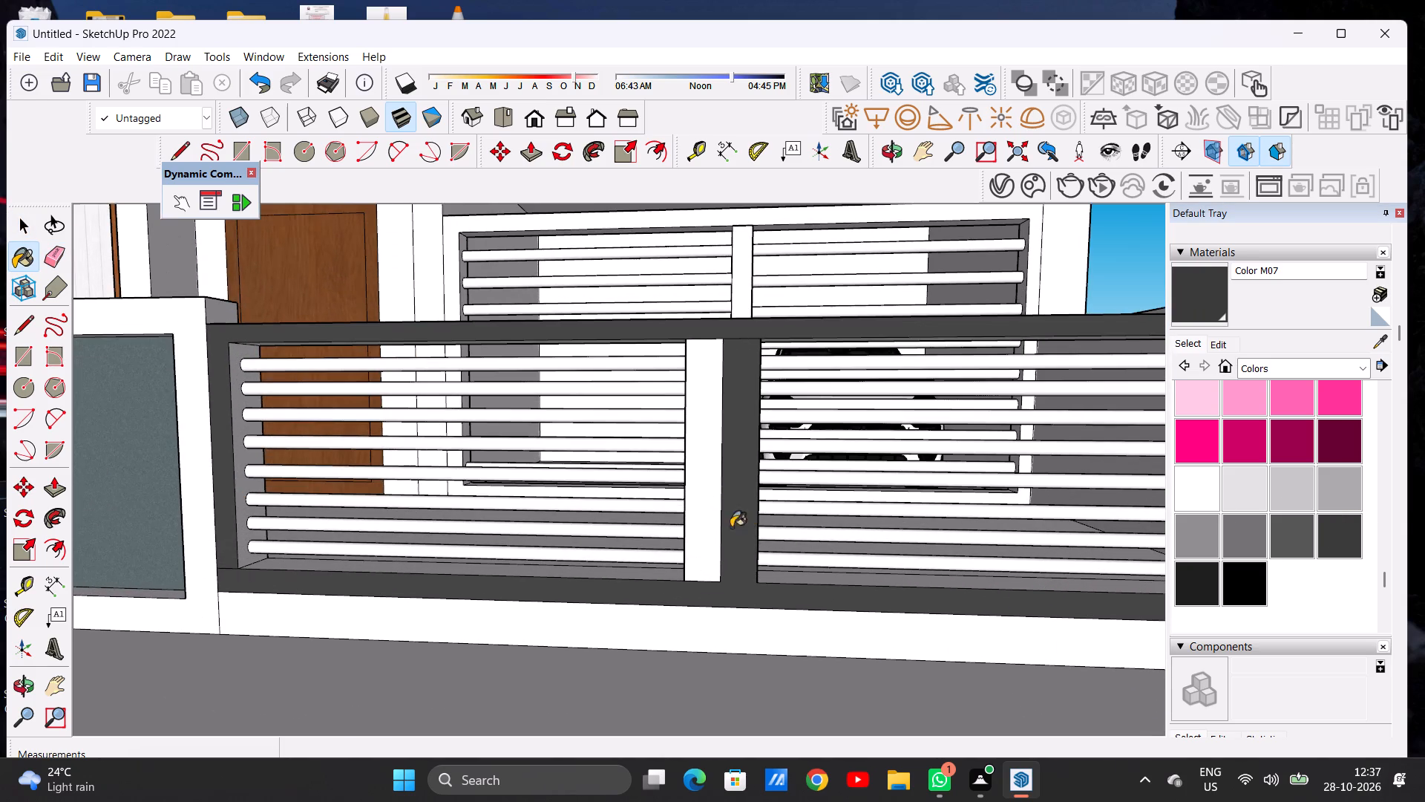
Paint the unpainted strip of the driveway gate's middle upright and the bottom rail's upper faces in both bays with Color M07.
left_click(698, 523)
scroll(672, 573, "up", 11)
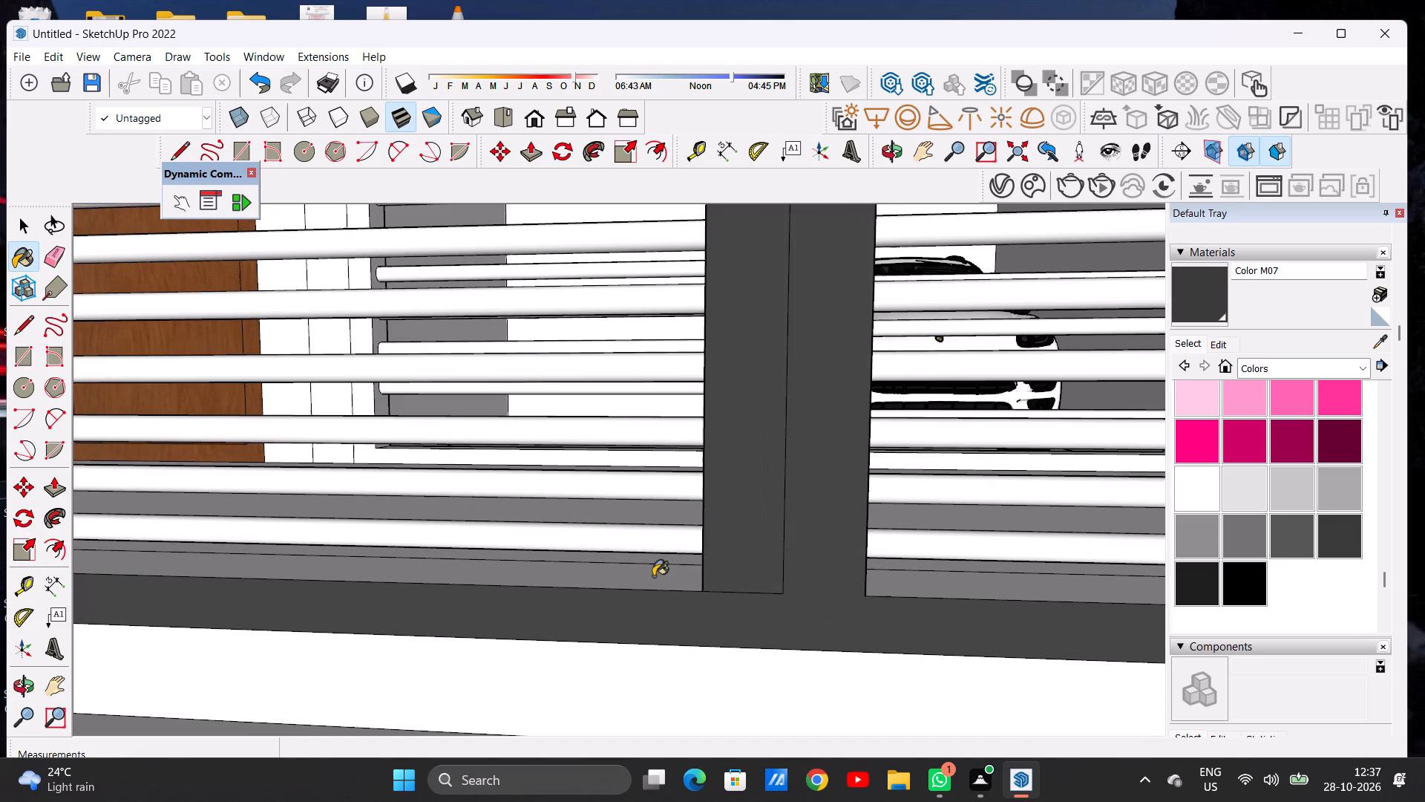
left_click(653, 576)
left_click(908, 584)
scroll(676, 589, "down", 4)
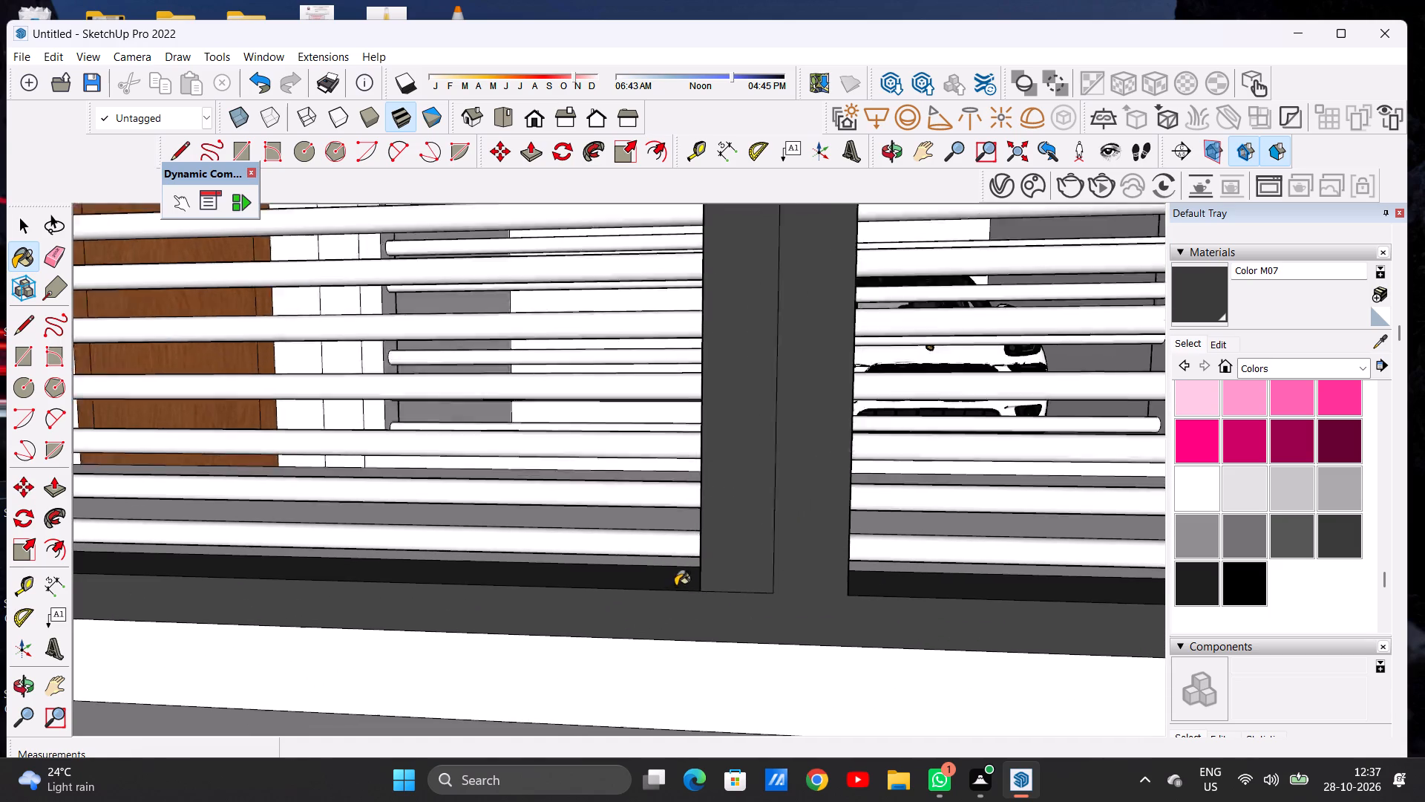
scroll(675, 586, "down", 3)
scroll(740, 566, "down", 6)
Paint the inner side face of the gate upright beside the framed-panel pier with Color M07.
middle_click_drag(797, 573, 704, 633)
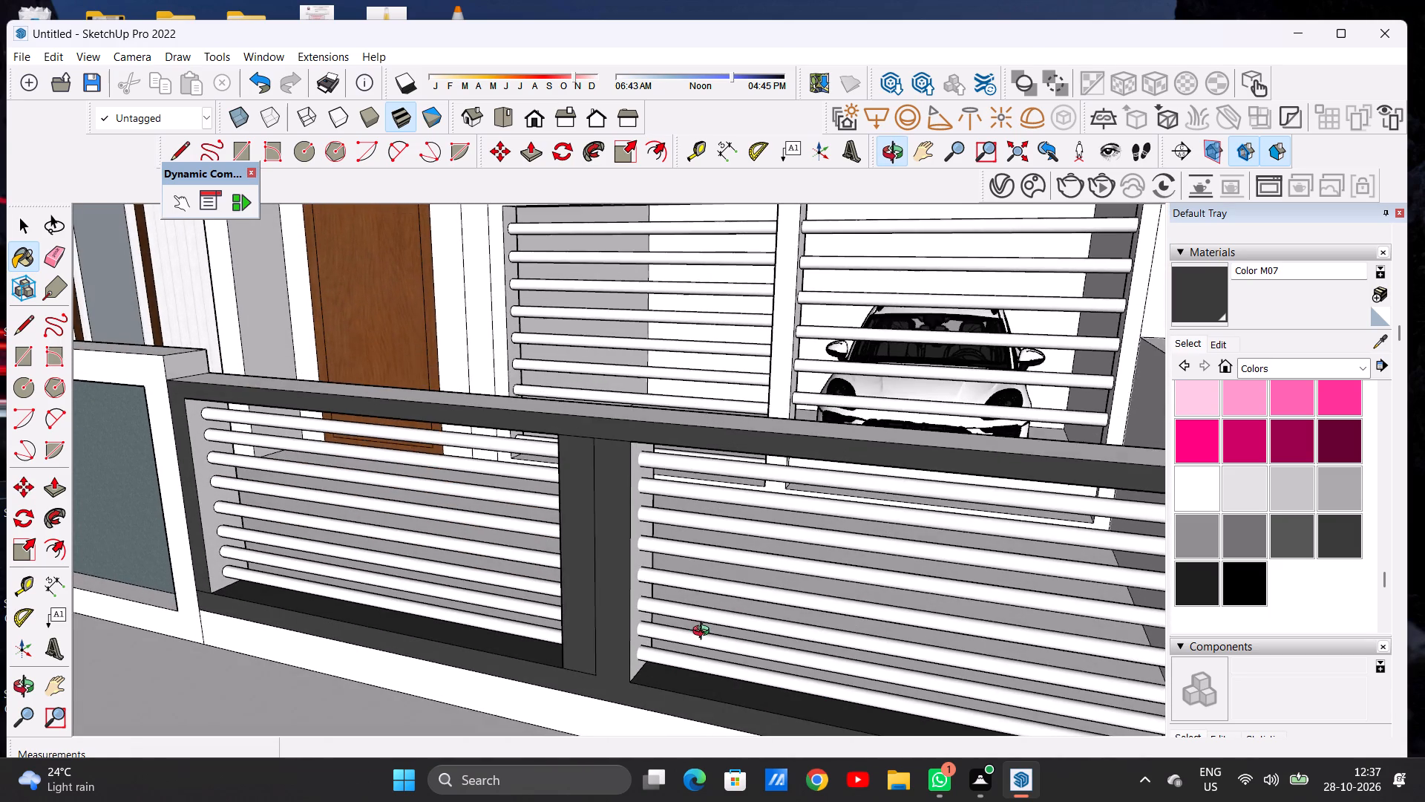
middle_click_drag(704, 633, 768, 616)
scroll(796, 599, "down", 6)
middle_click_drag(756, 595, 597, 619)
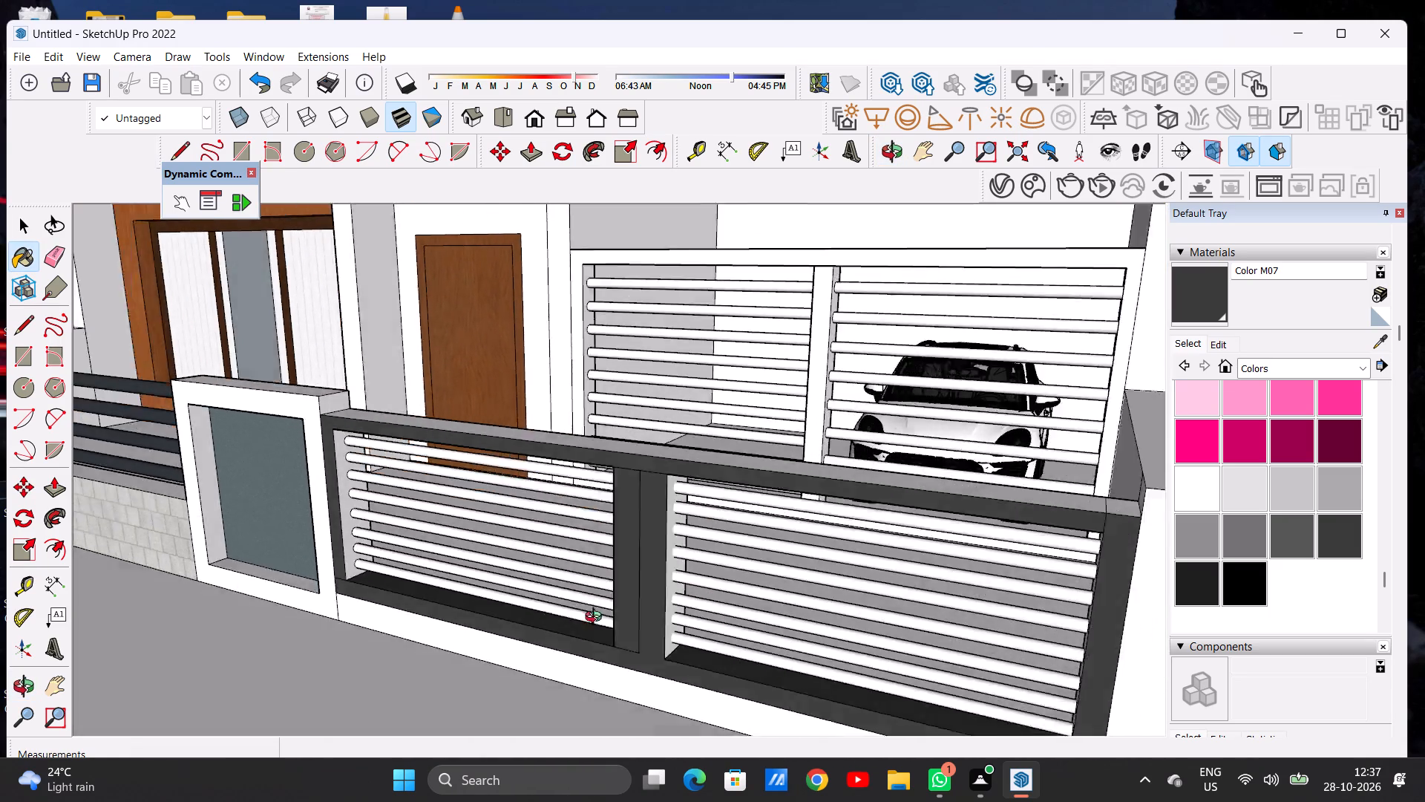
middle_click_drag(597, 619, 547, 659)
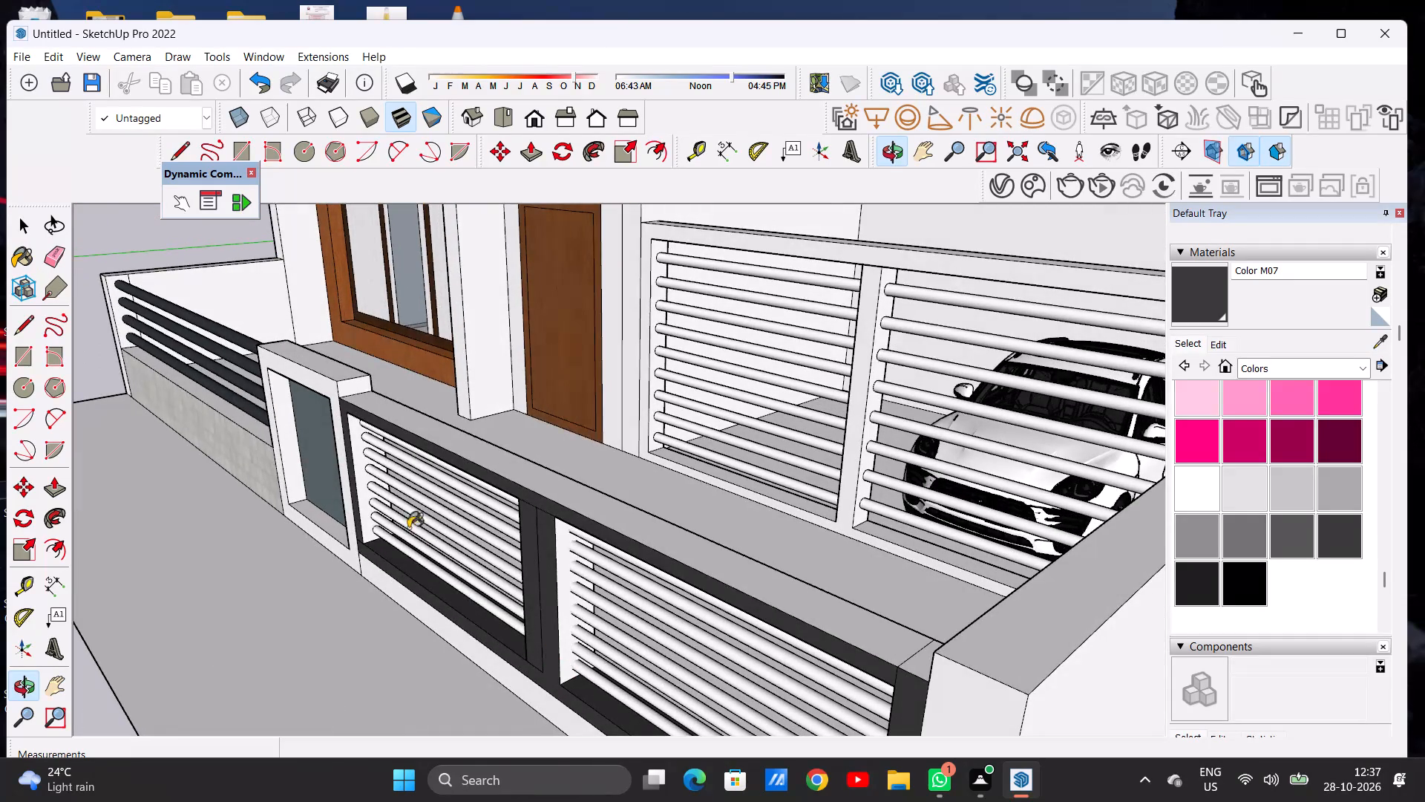
scroll(370, 459, "up", 13)
left_click(348, 454)
scroll(440, 469, "down", 6)
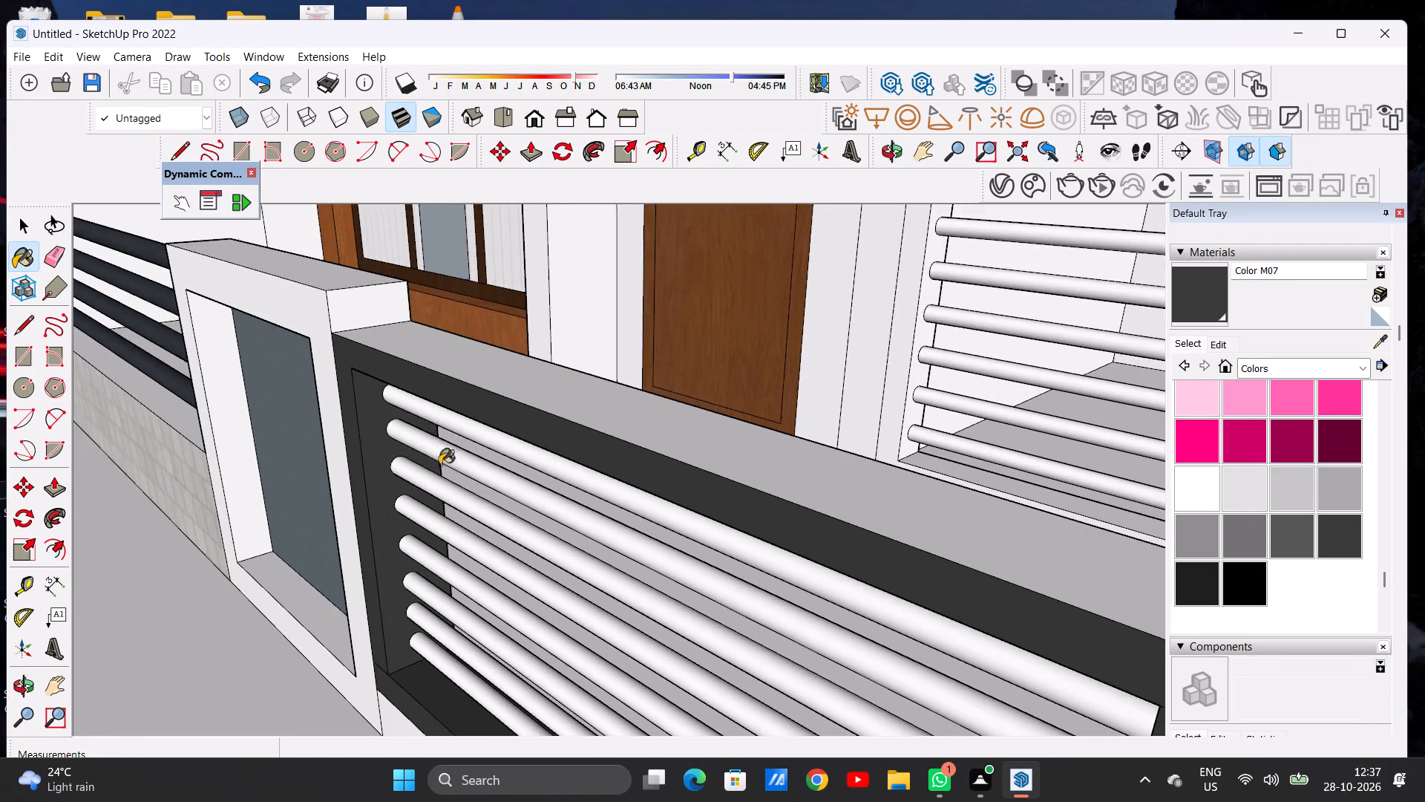
Paint the top face of the gate's top rail, including the small corner piece at the end pier, with Color M07.
scroll(465, 412, "up", 8)
left_click(514, 374)
scroll(463, 440, "down", 1)
scroll(463, 440, "up", 1)
scroll(463, 440, "down", 14)
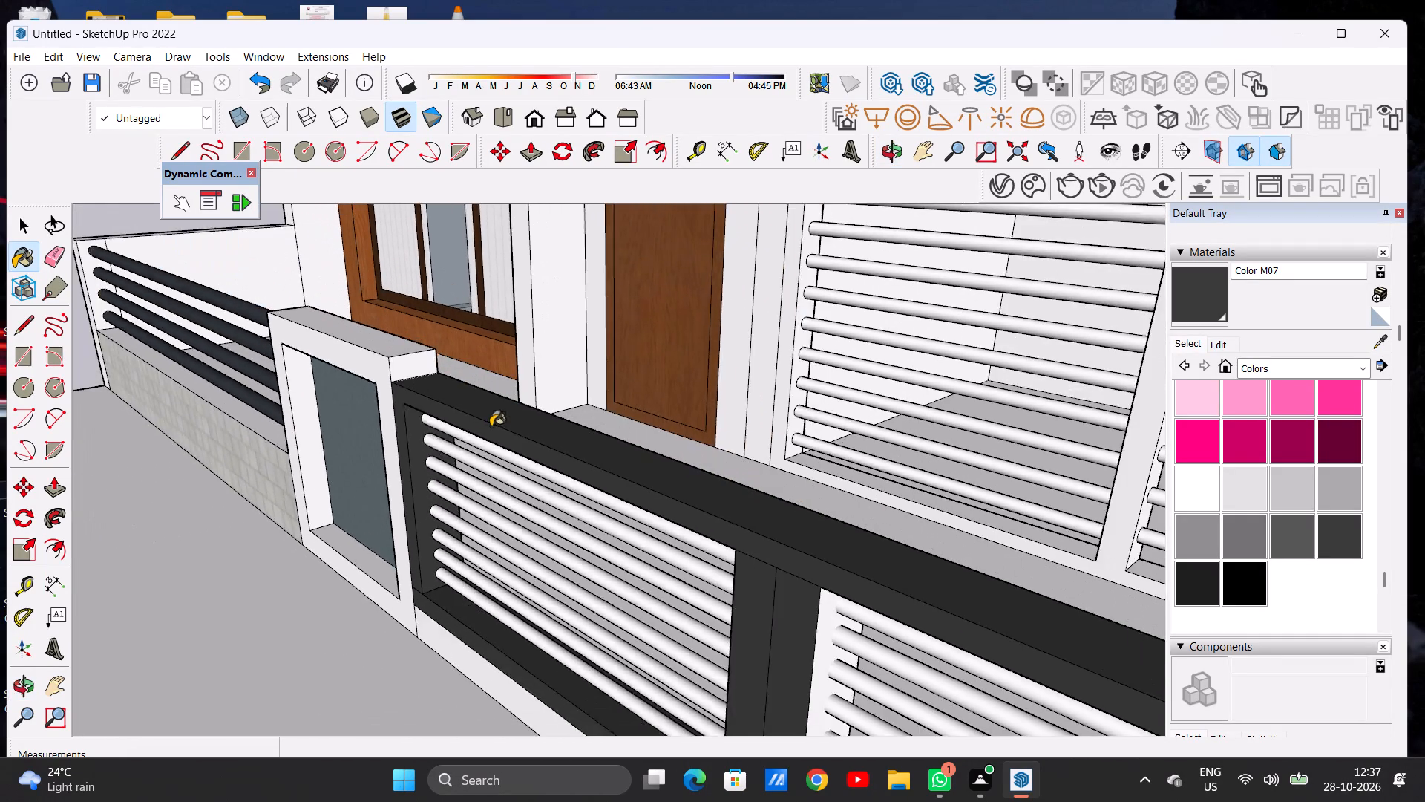
scroll(491, 426, "down", 9)
middle_click_drag(485, 485, 712, 440)
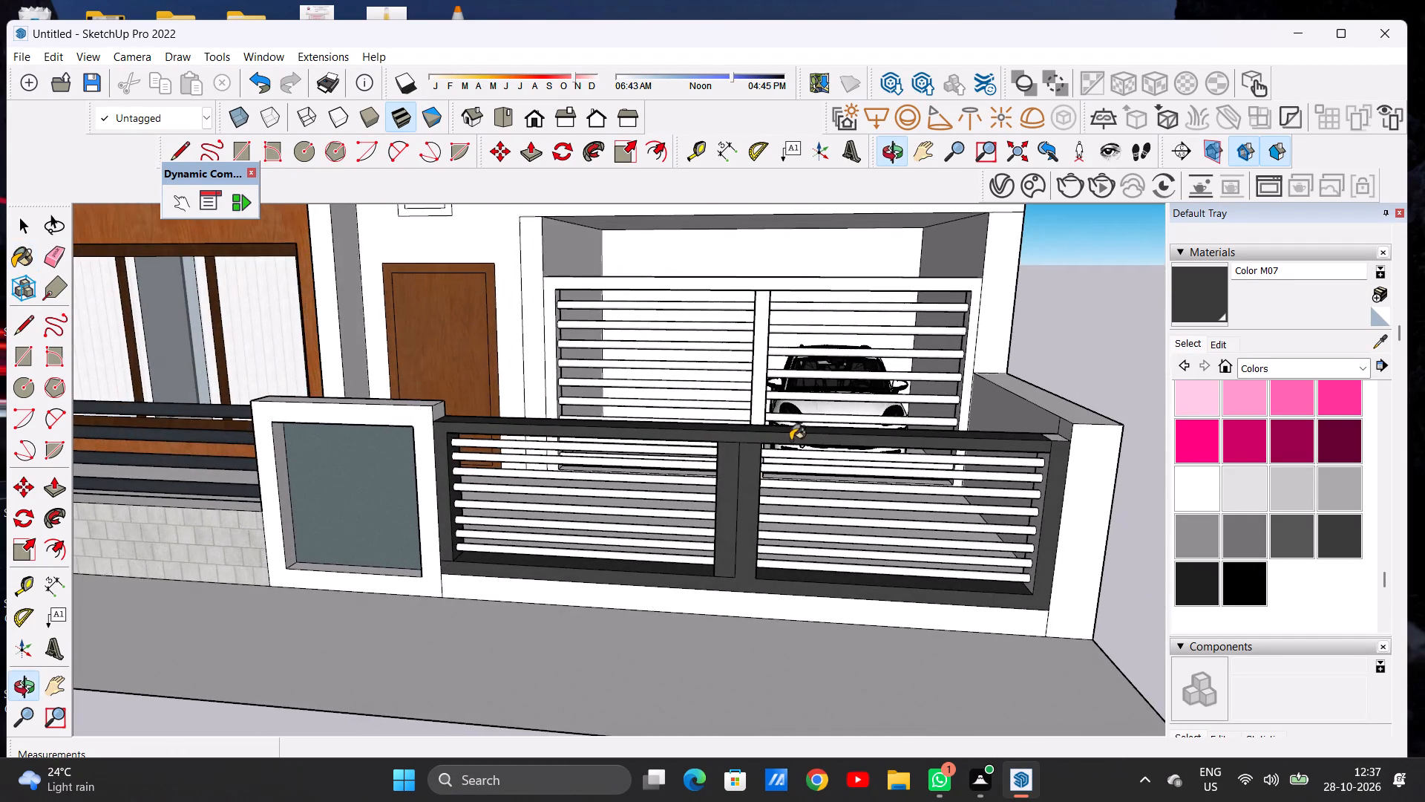
scroll(1090, 450, "up", 3)
scroll(1059, 450, "down", 1)
scroll(1041, 443, "up", 17)
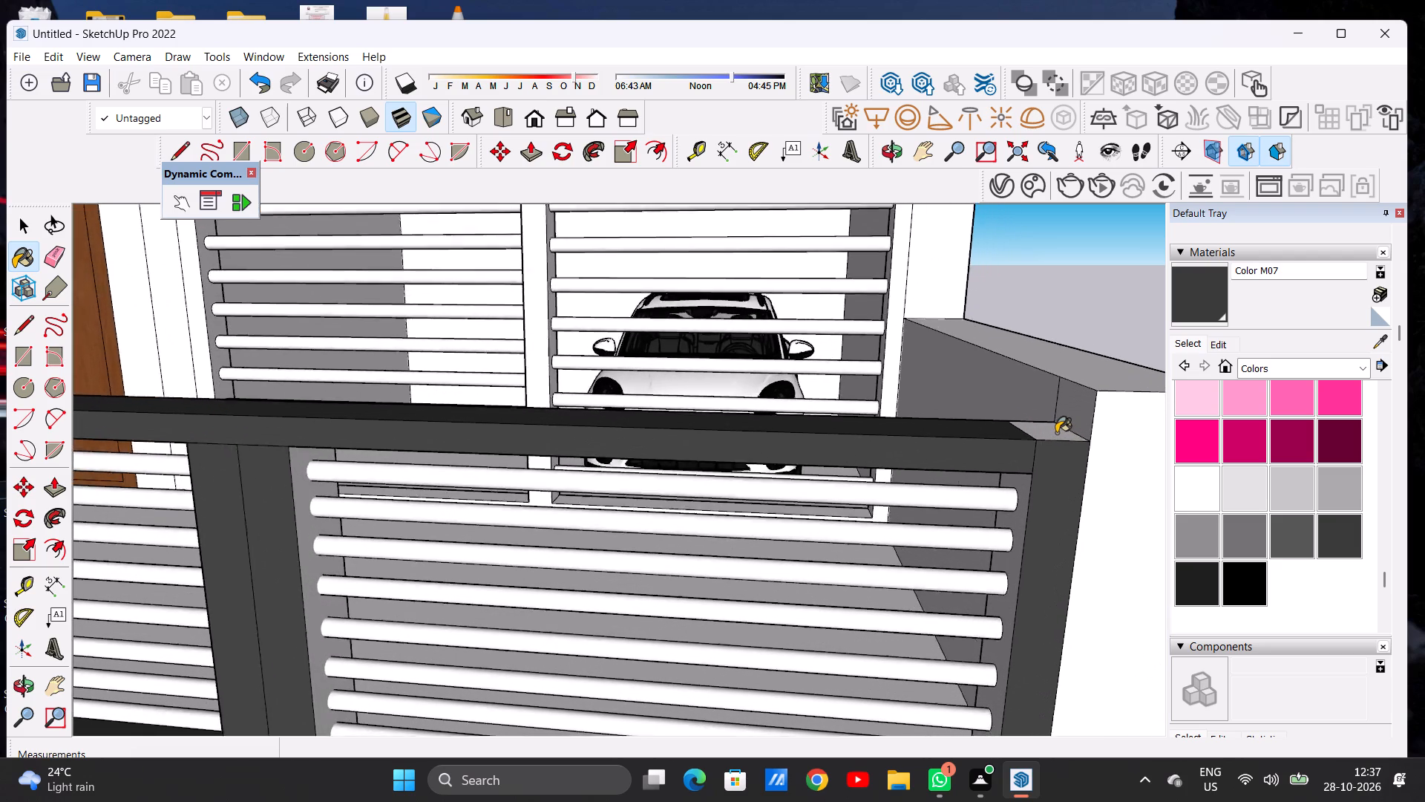
scroll(1056, 433, "up", 3)
left_click(1055, 432)
scroll(998, 428, "down", 7)
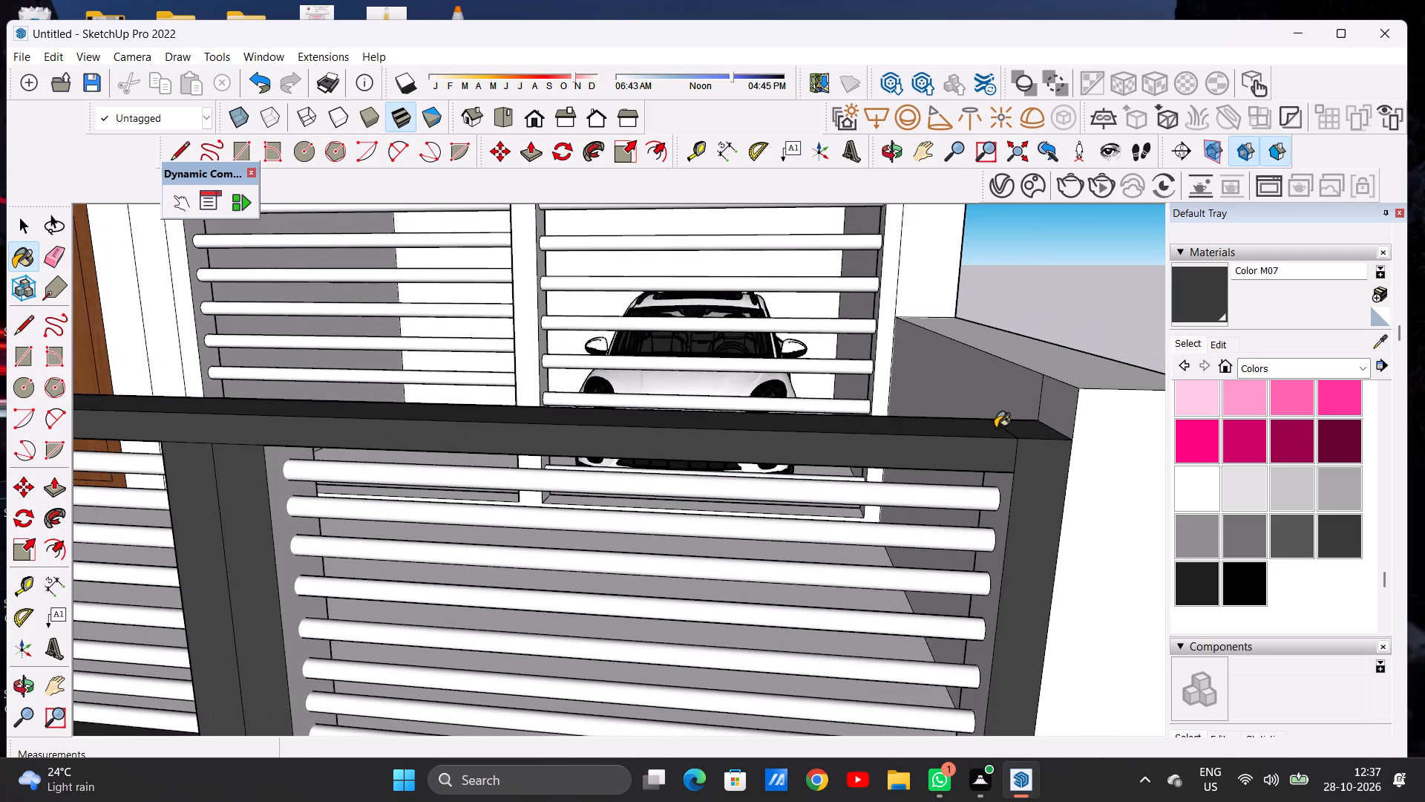
scroll(1024, 393, "down", 6)
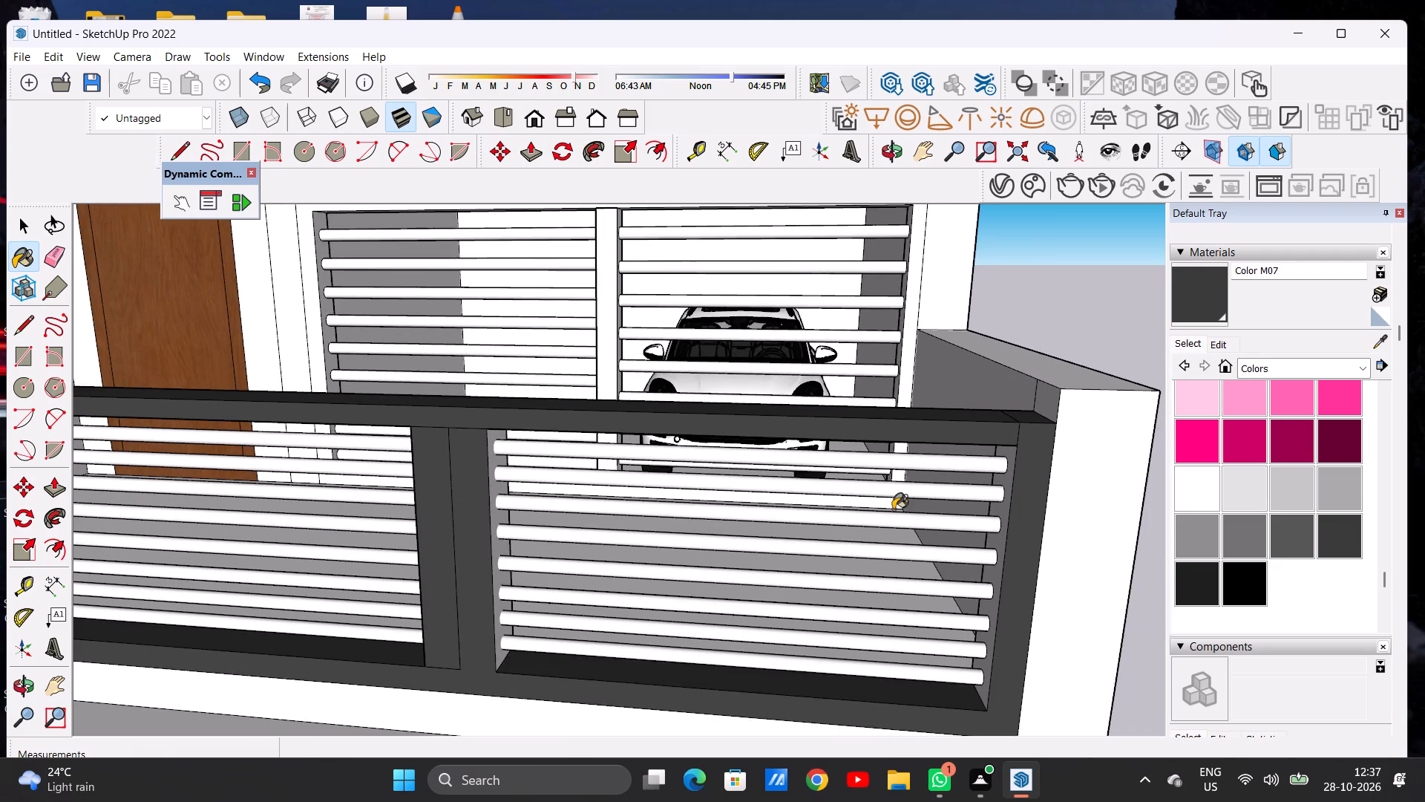
In the bay beside the end pier, paint the inner side faces of the gate's end and middle uprights with Color M07.
middle_click_drag(914, 507, 1058, 473)
scroll(1103, 426, "up", 7)
left_click(1120, 384)
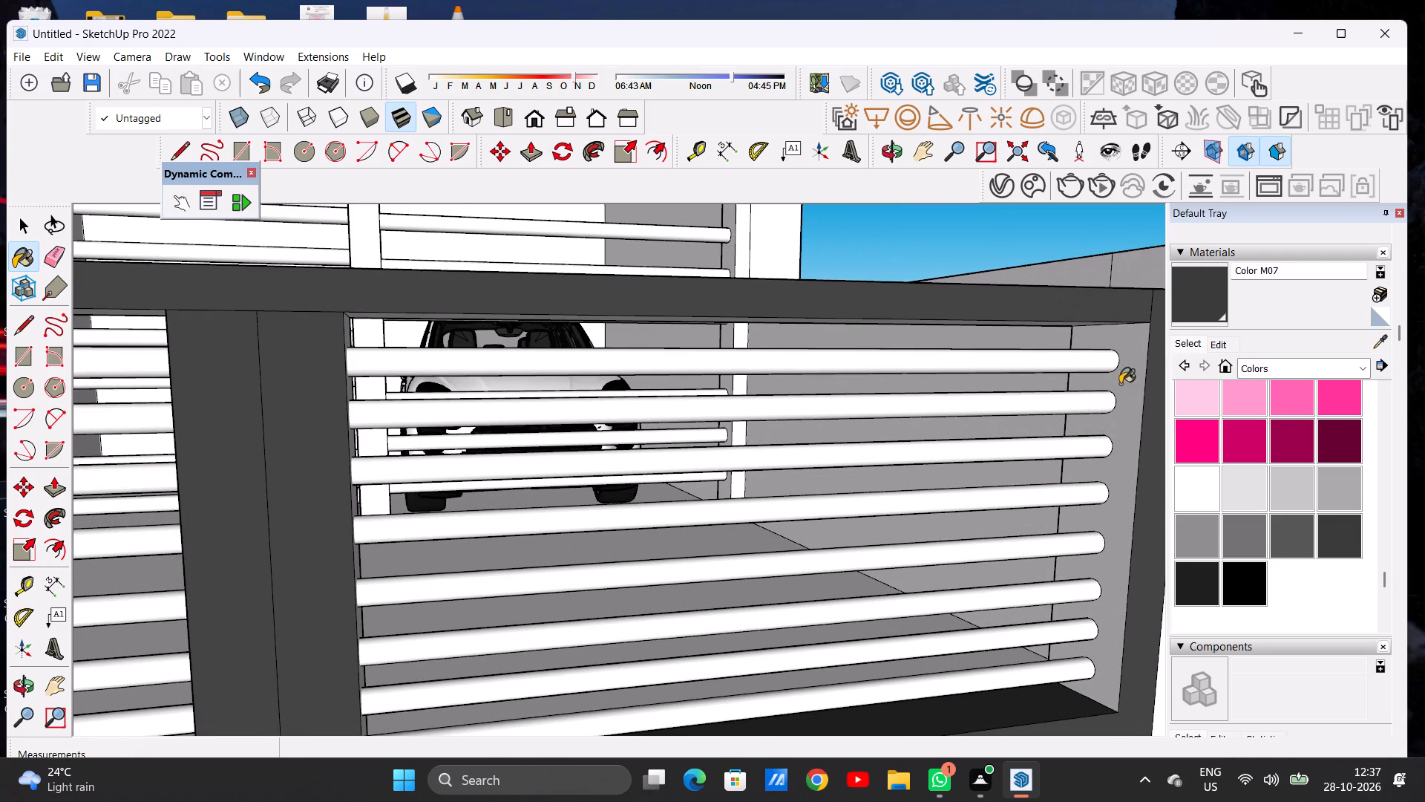
scroll(1002, 447, "down", 4)
middle_click_drag(871, 479, 674, 508)
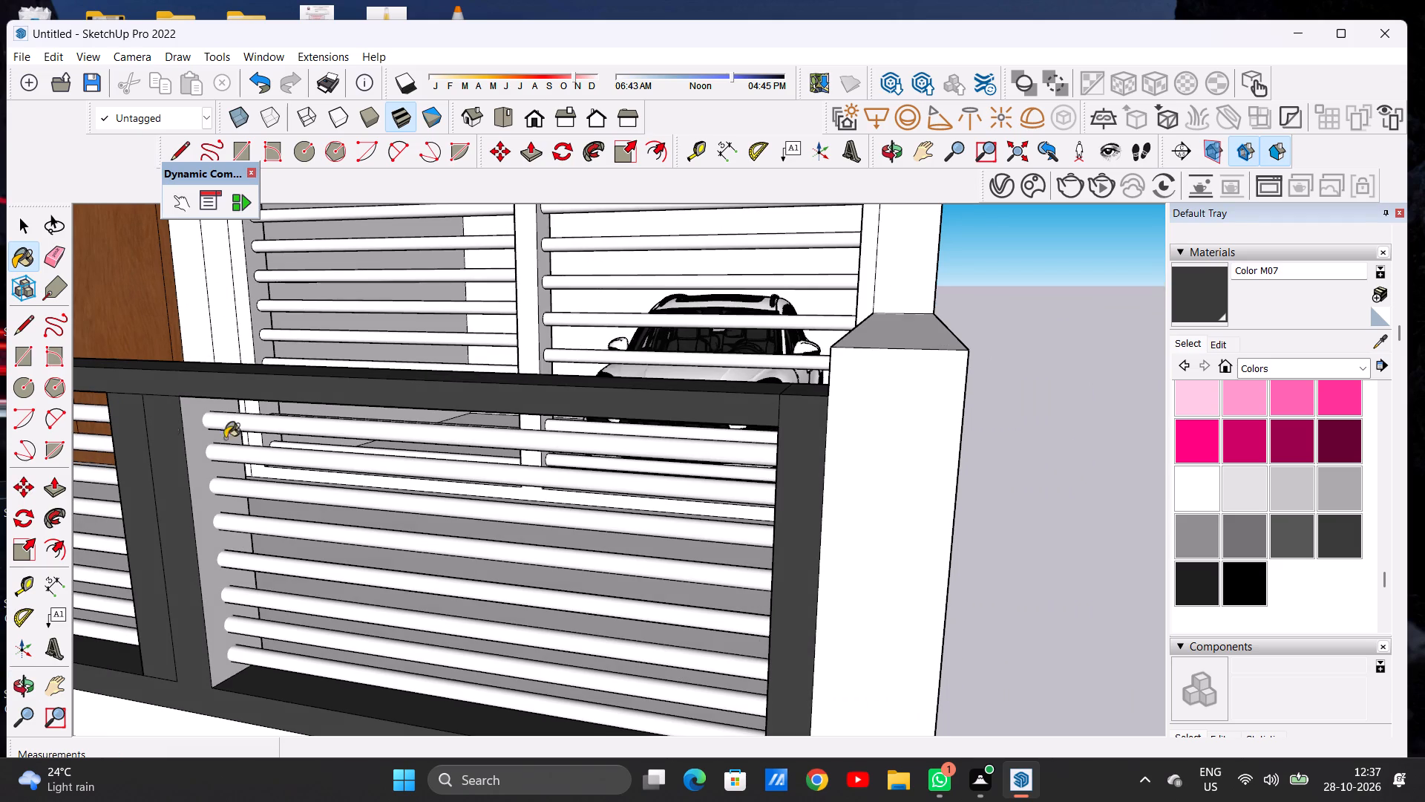
left_click(194, 419)
scroll(698, 388, "down", 2)
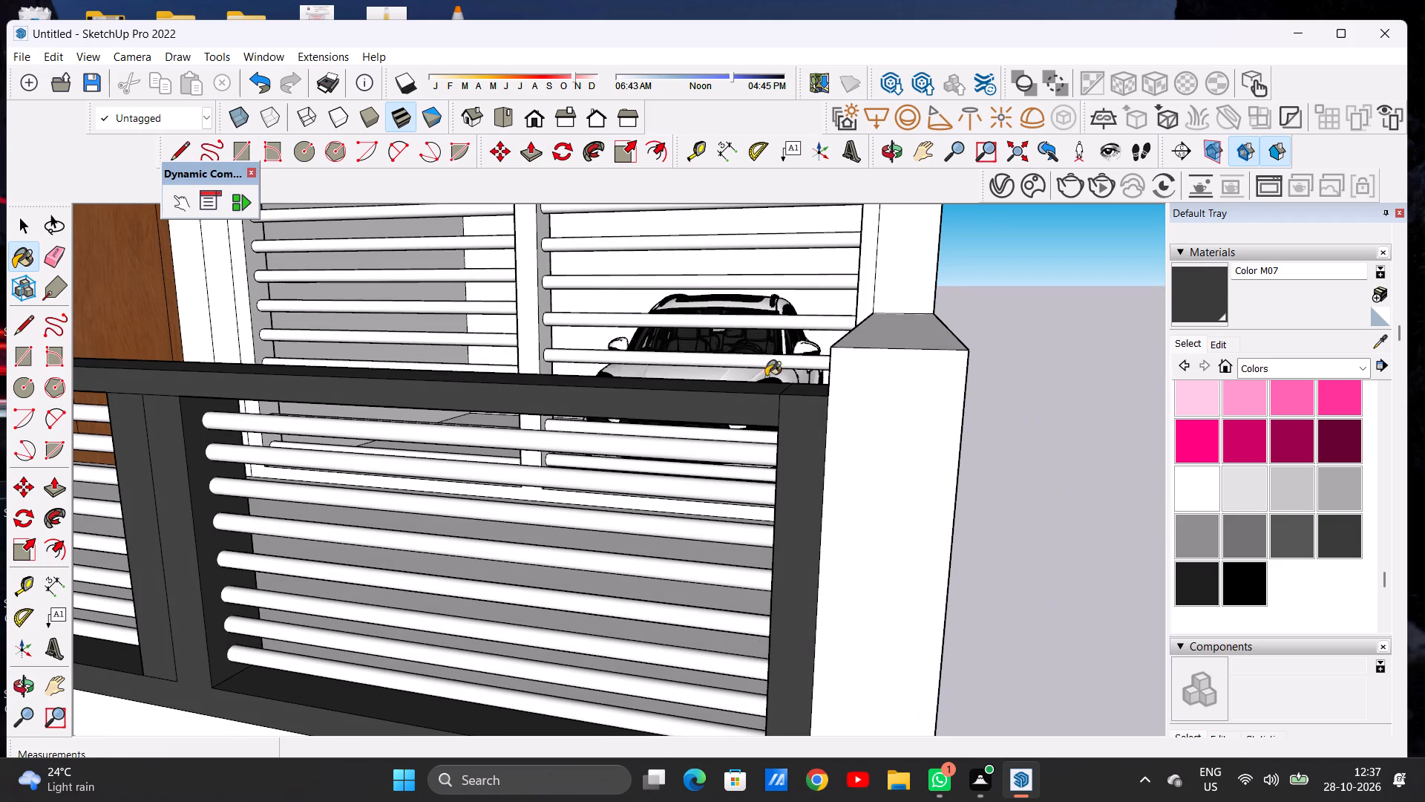
Paint the middle upright's side face toward the framed-panel pier with Color M07.
scroll(766, 376, "down", 5)
scroll(886, 356, "down", 5)
scroll(574, 390, "up", 2)
scroll(574, 390, "down", 1)
scroll(574, 390, "up", 4)
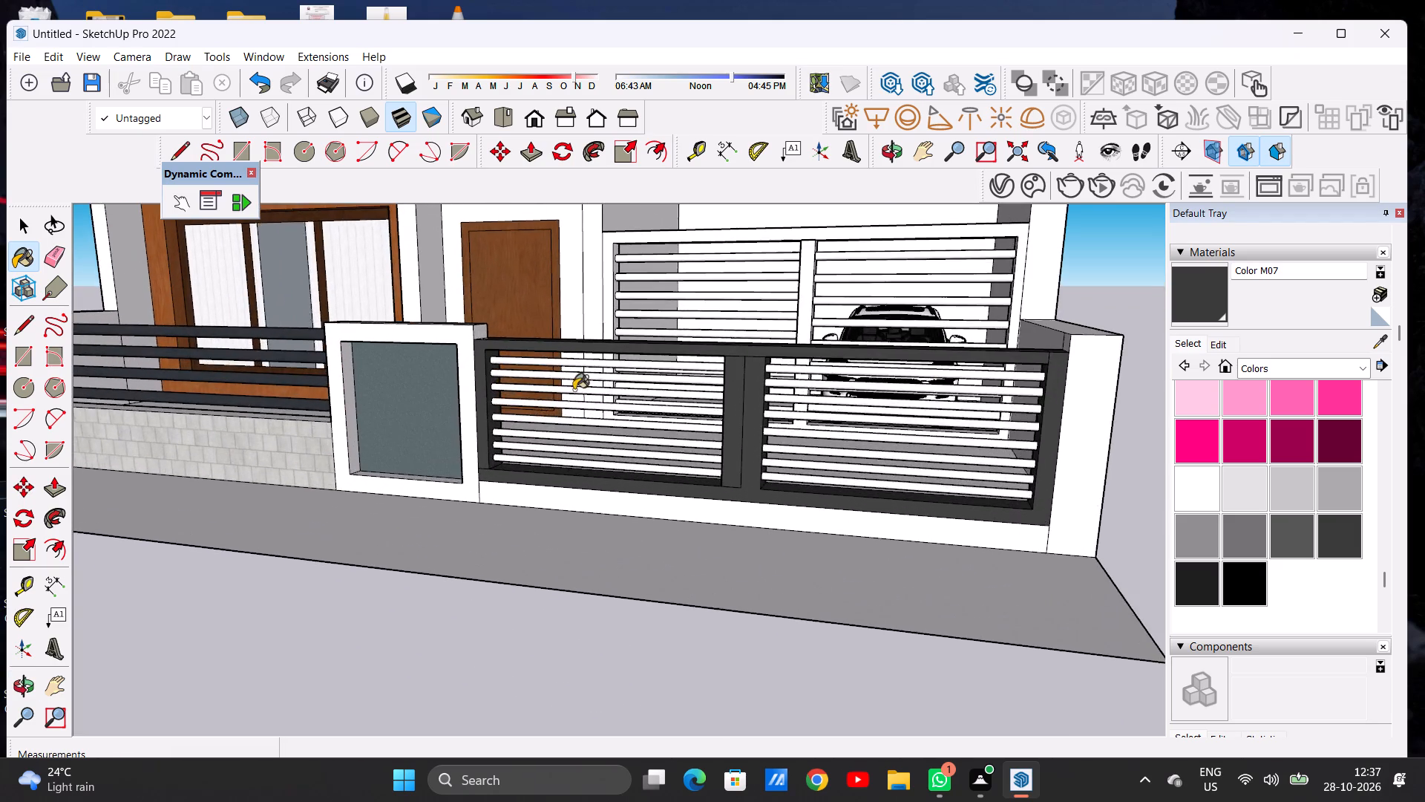
scroll(657, 375, "up", 8)
middle_click_drag(615, 420, 828, 420)
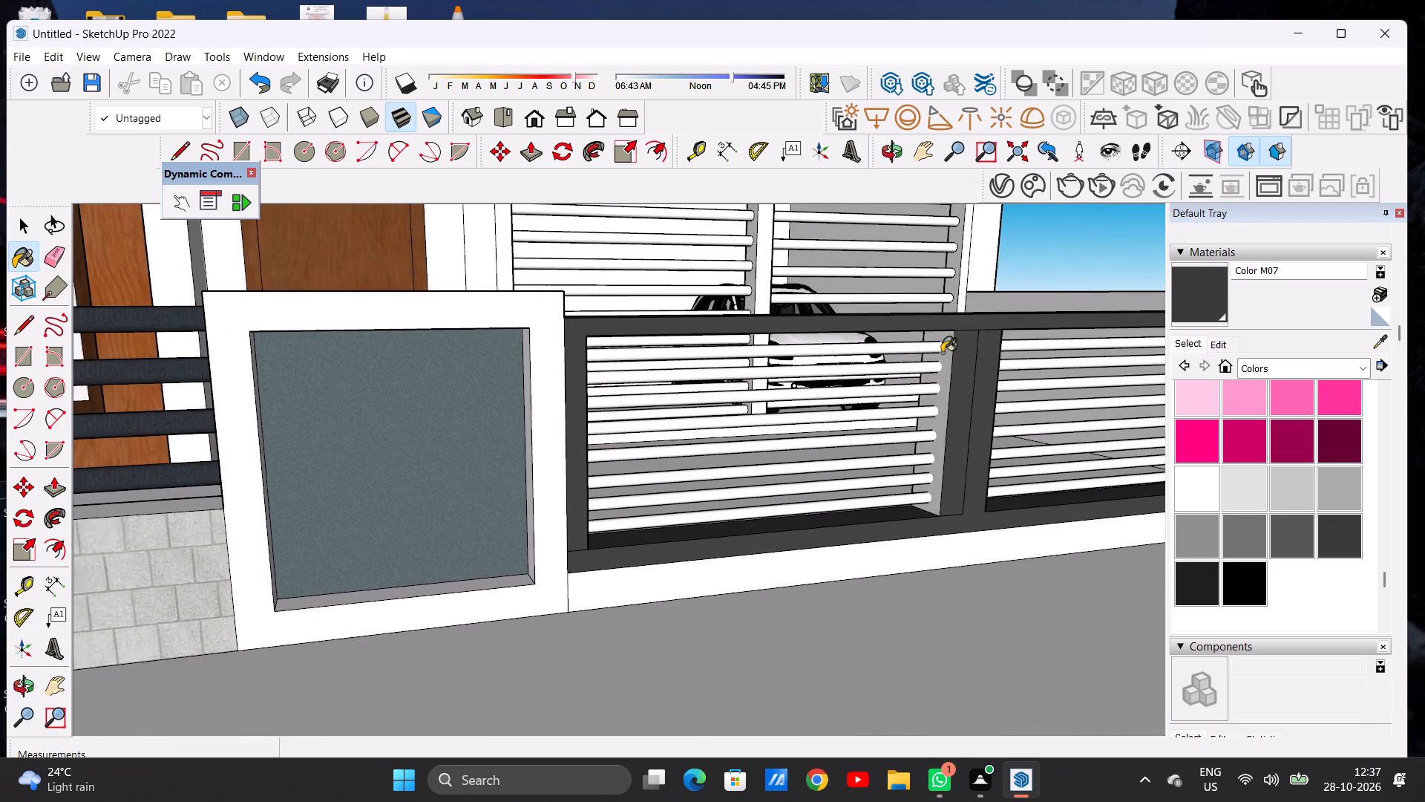
scroll(943, 353, "up", 1)
scroll(946, 350, "down", 1)
scroll(946, 350, "up", 1)
scroll(946, 350, "down", 1)
scroll(946, 350, "up", 2)
left_click(946, 348)
scroll(647, 481, "down", 3)
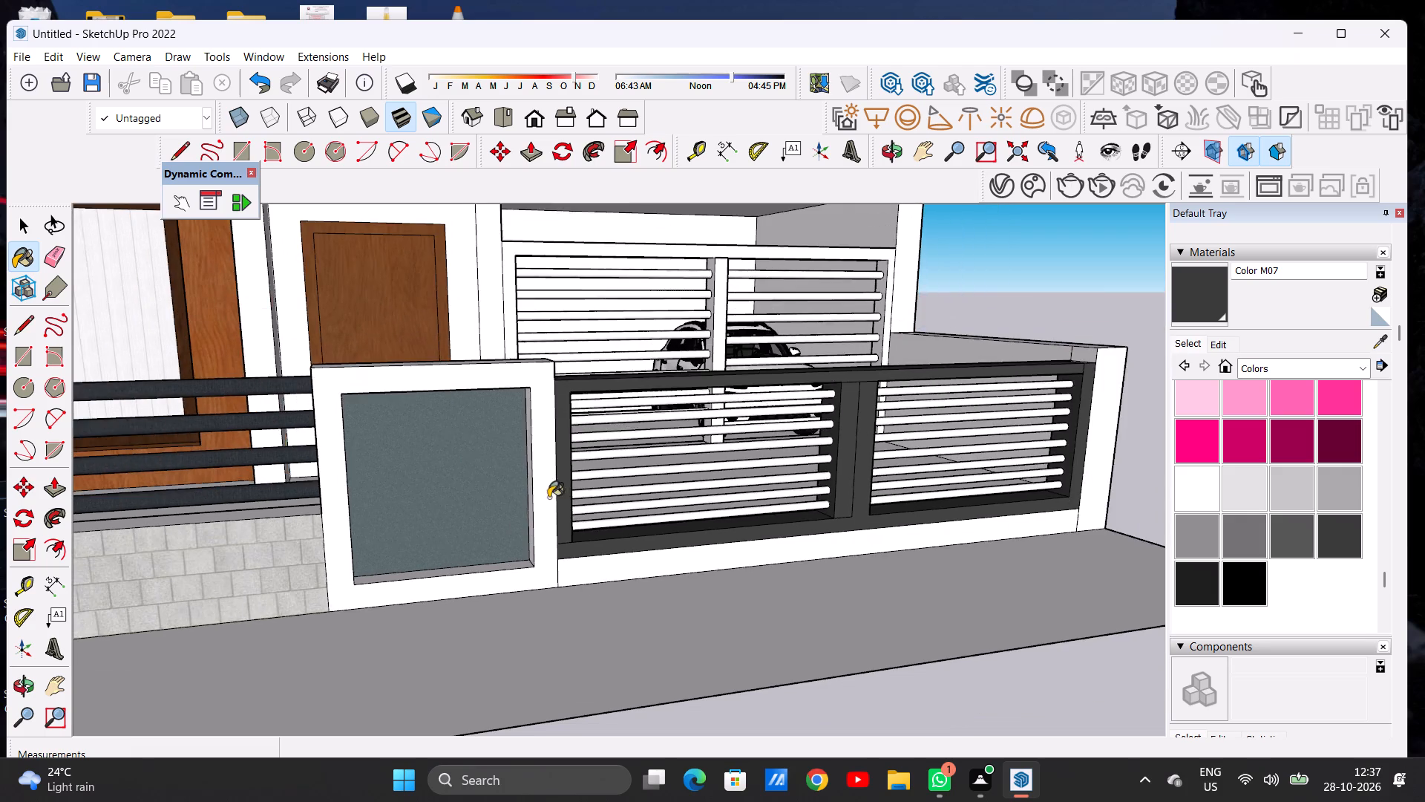
Paint the driveway gate's upper four horizontal bars with Formica Laminate Dark from the Synthetic Surfaces collection.
scroll(548, 498, "down", 2)
middle_click_drag(684, 470, 517, 455)
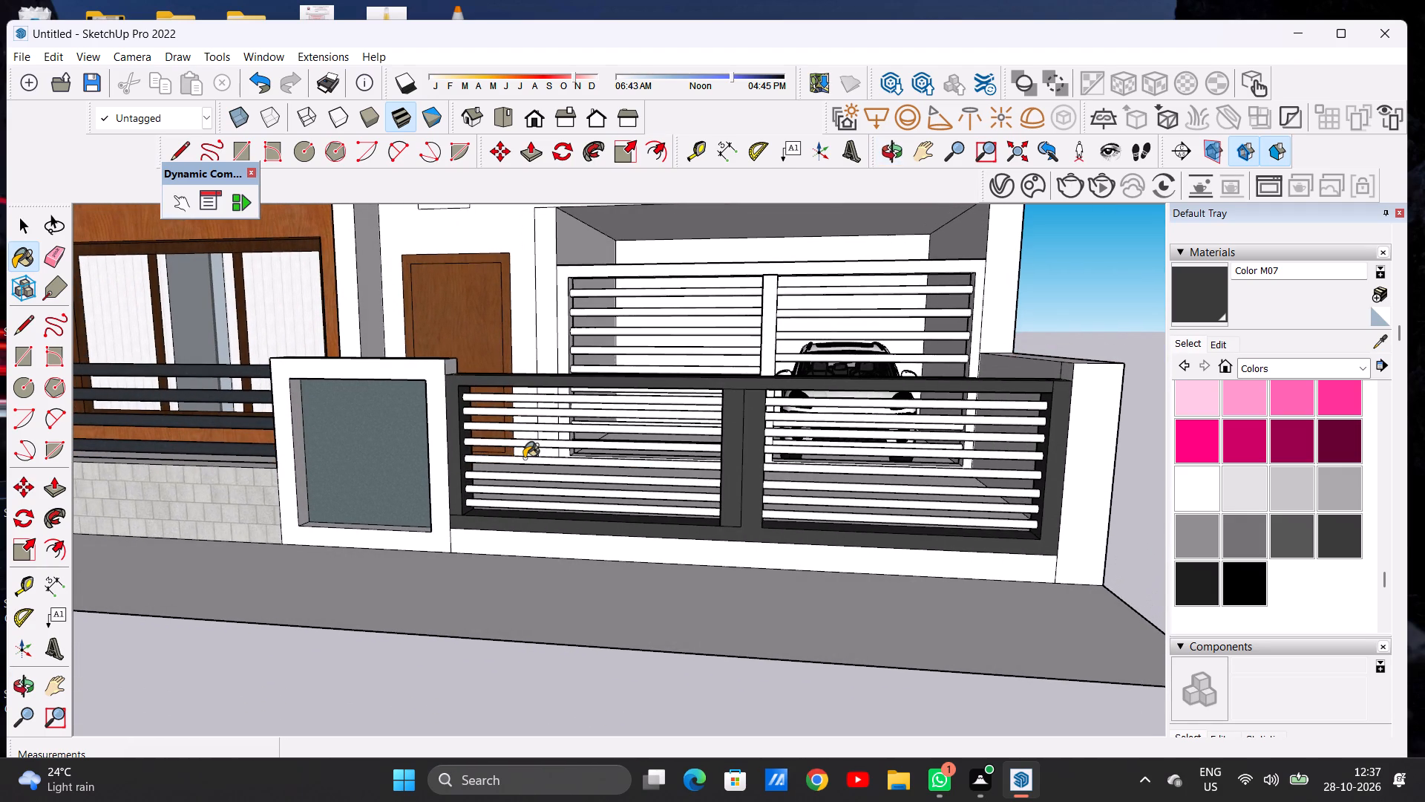
scroll(681, 423, "up", 3)
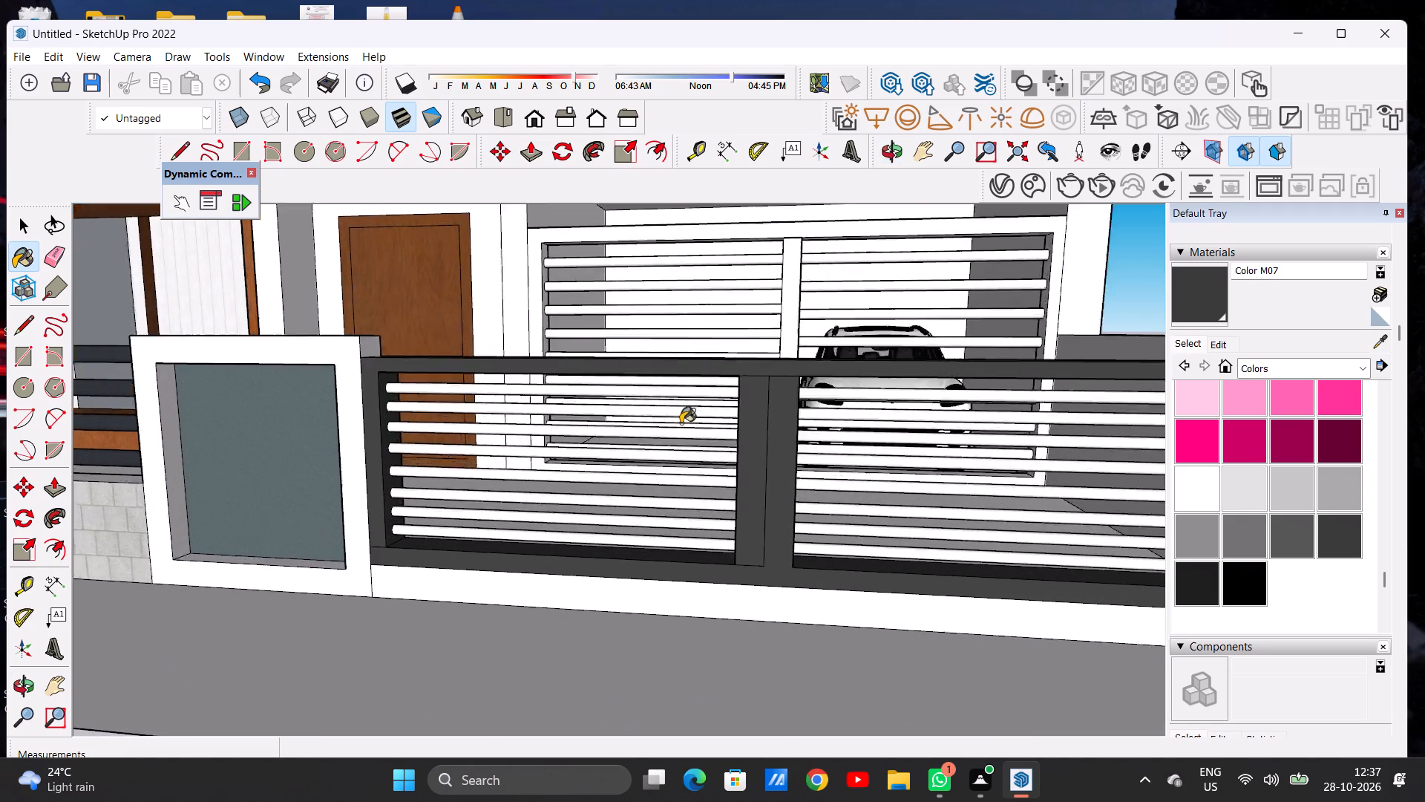
scroll(681, 423, "up", 2)
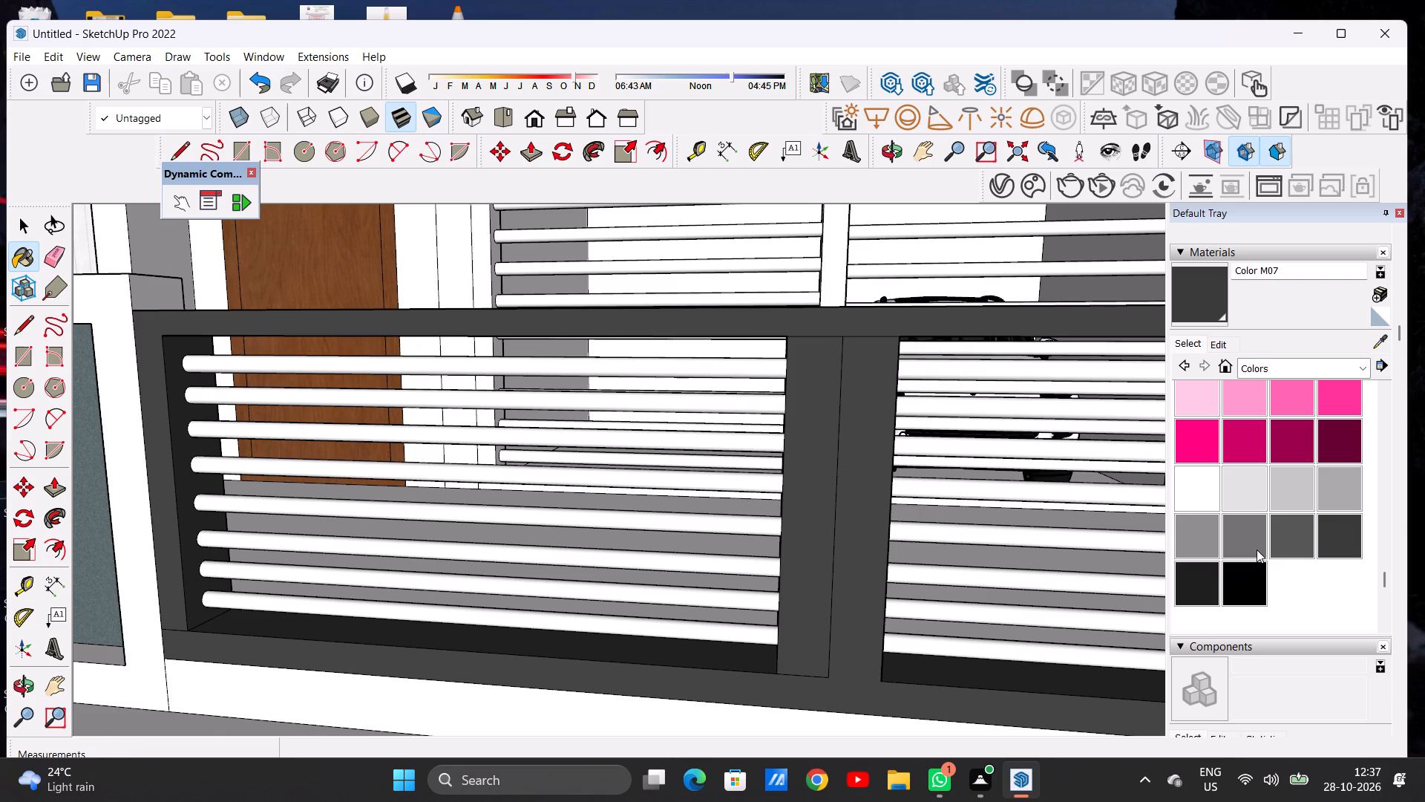
left_click(1268, 363)
left_click(1301, 550)
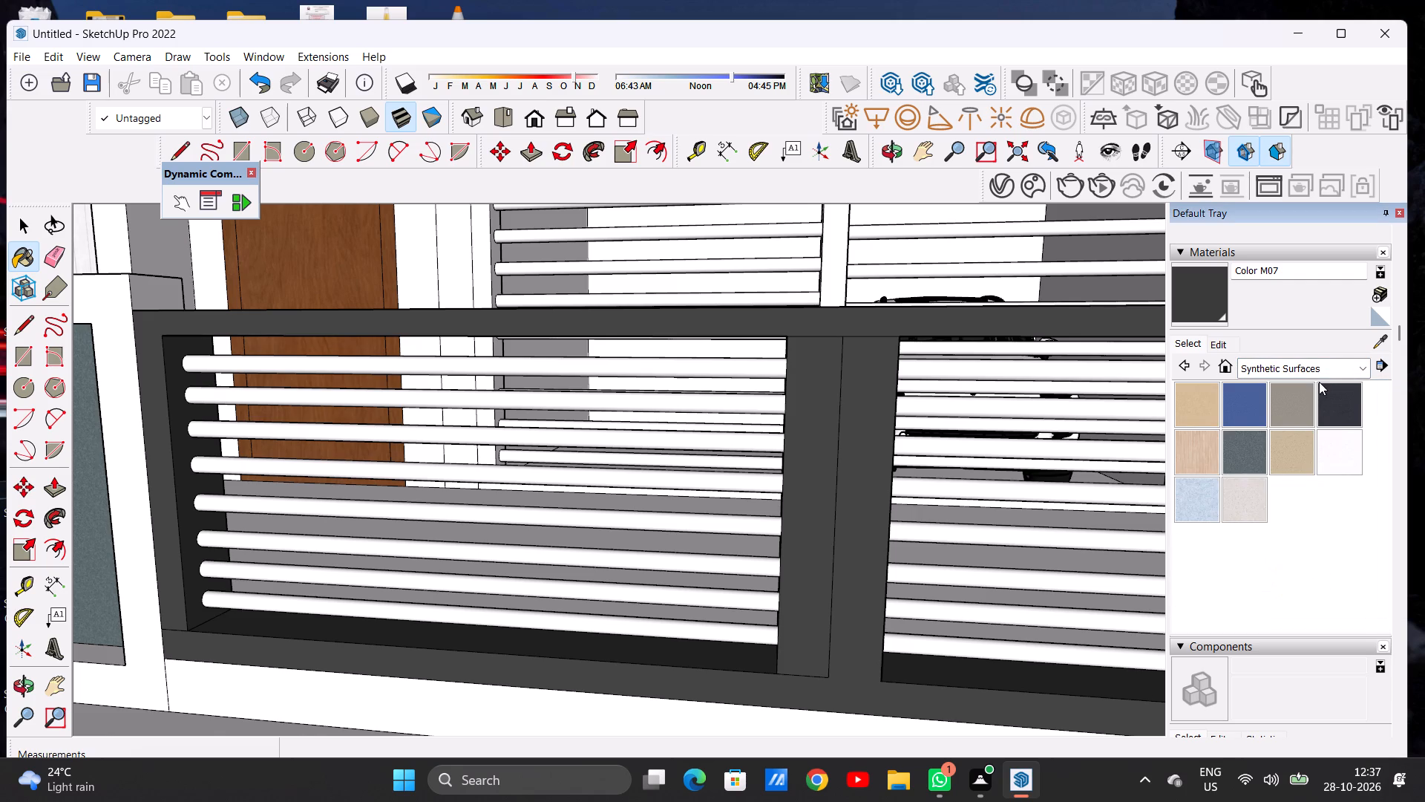
left_click(1335, 415)
scroll(707, 393, "up", 6)
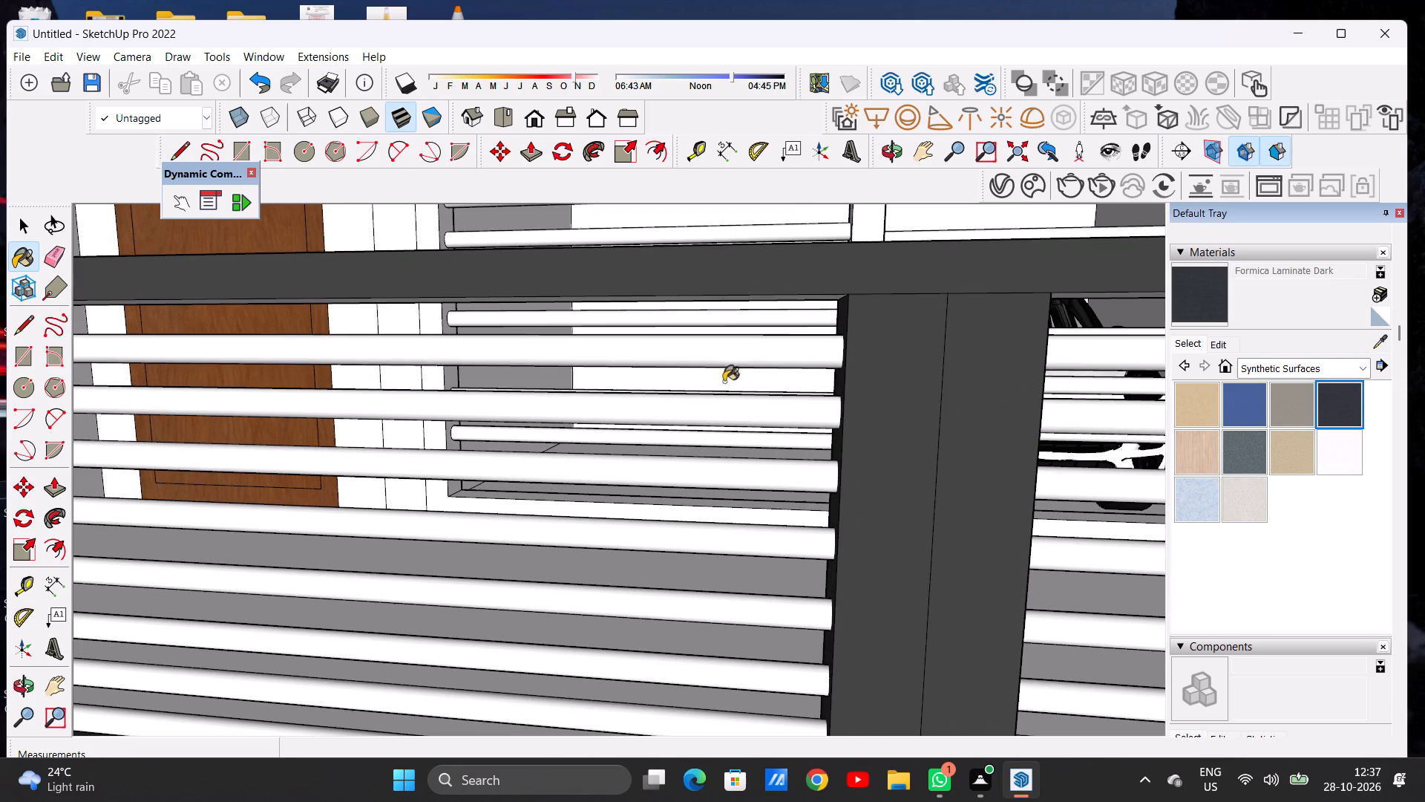
left_click(766, 359)
left_click(761, 410)
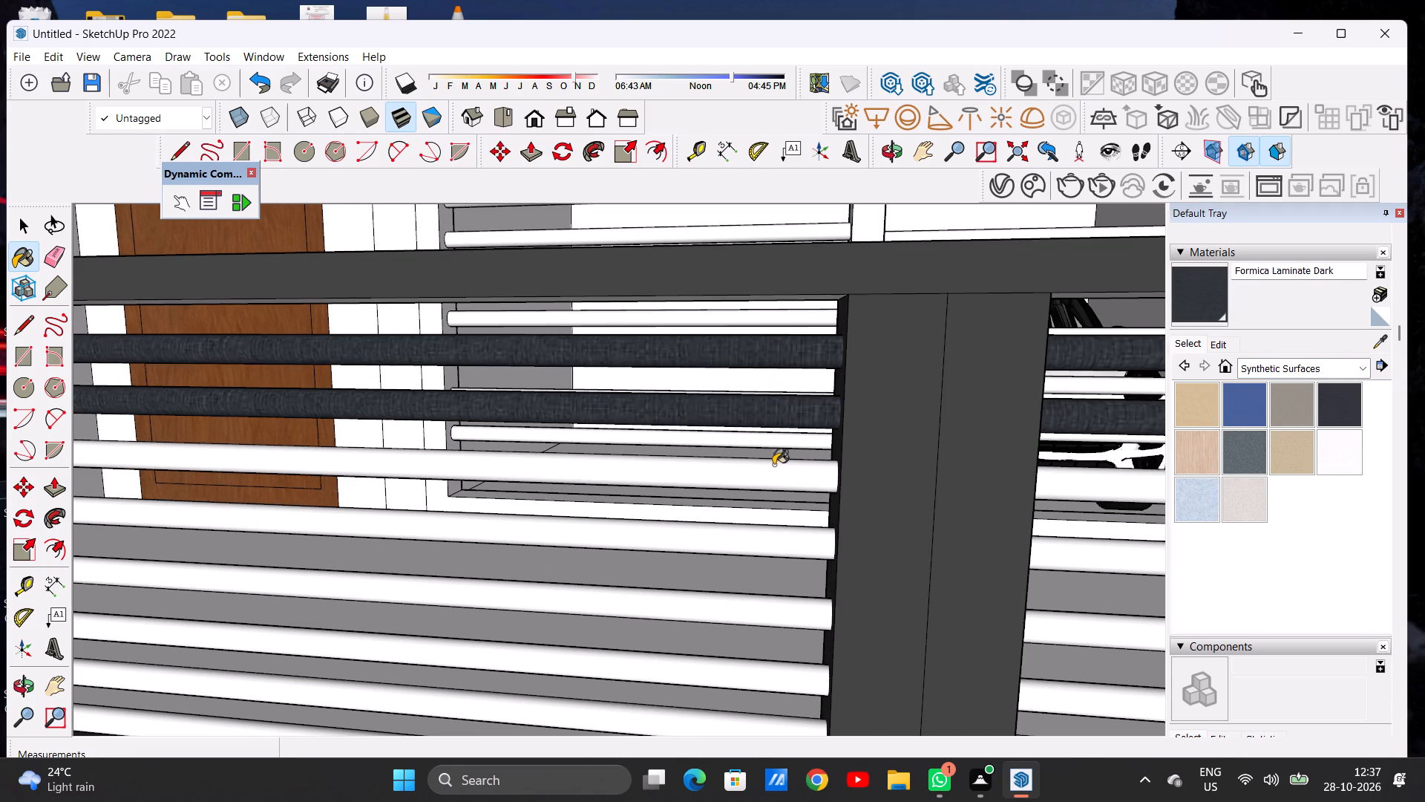
left_click(774, 475)
left_click(777, 541)
Paint the driveway gate's lower four horizontal bars with Formica Laminate Dark.
scroll(790, 460, "down", 2)
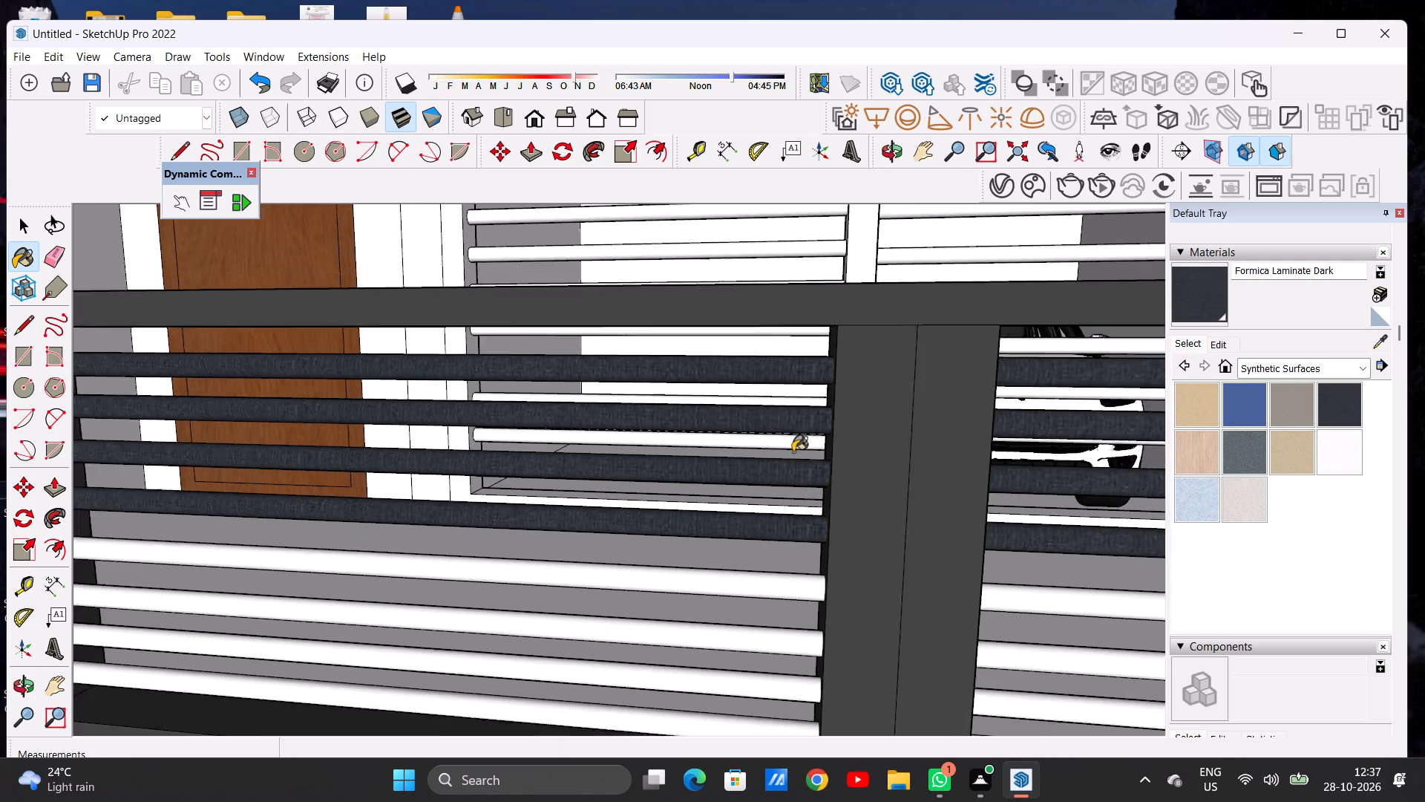
scroll(793, 451, "down", 5)
scroll(793, 541, "up", 7)
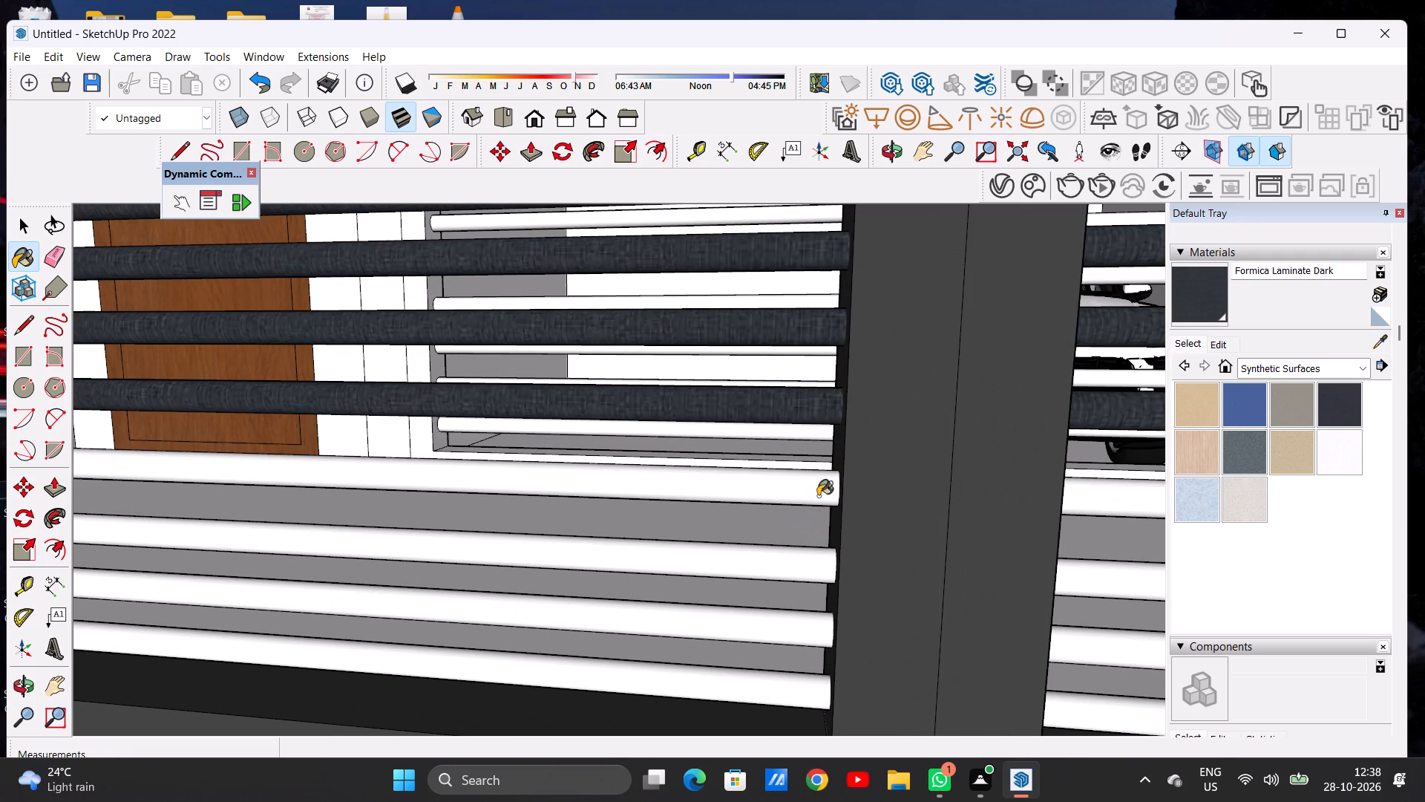
left_click(816, 489)
left_click(817, 573)
left_click(813, 621)
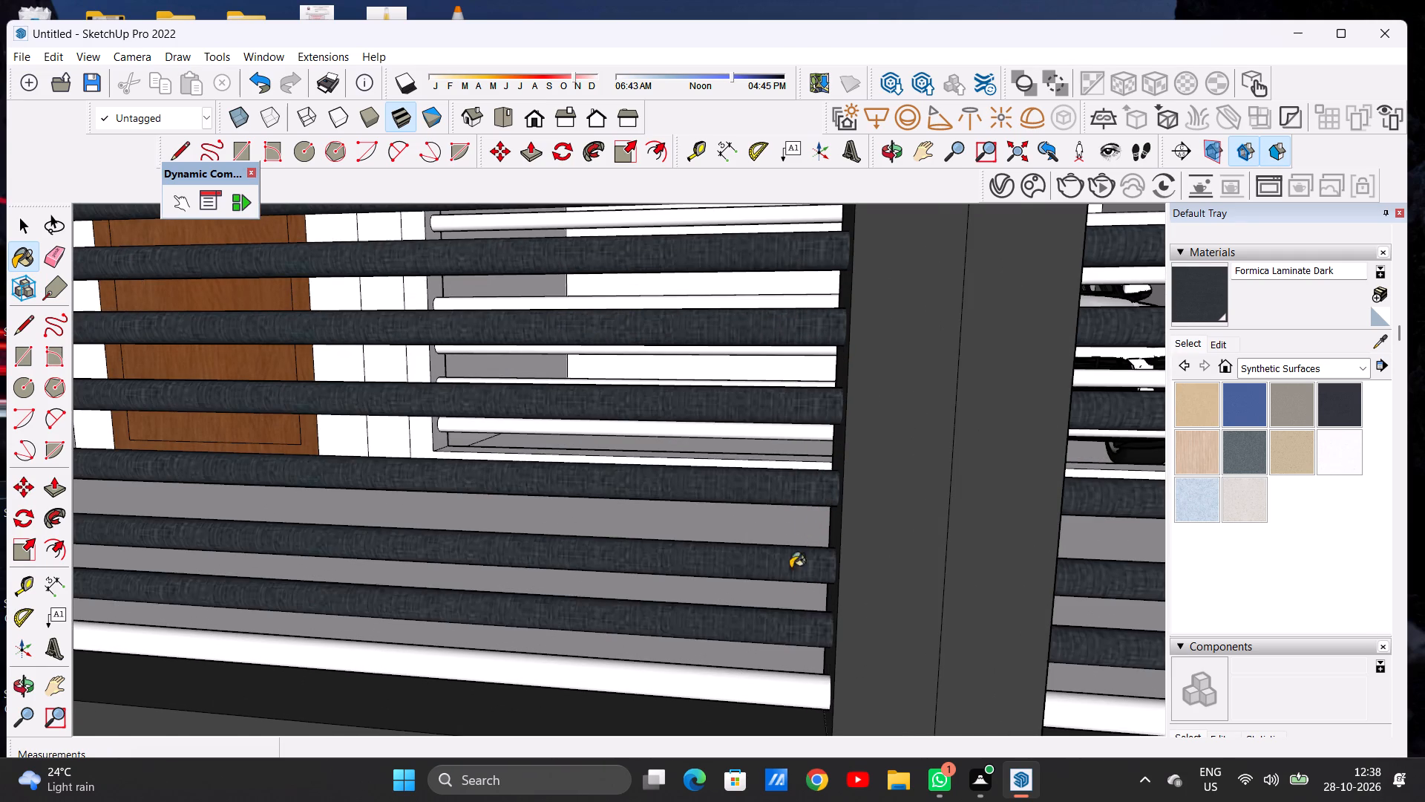
scroll(792, 550, "down", 5)
scroll(796, 655, "down", 1)
scroll(796, 655, "up", 3)
left_click(799, 645)
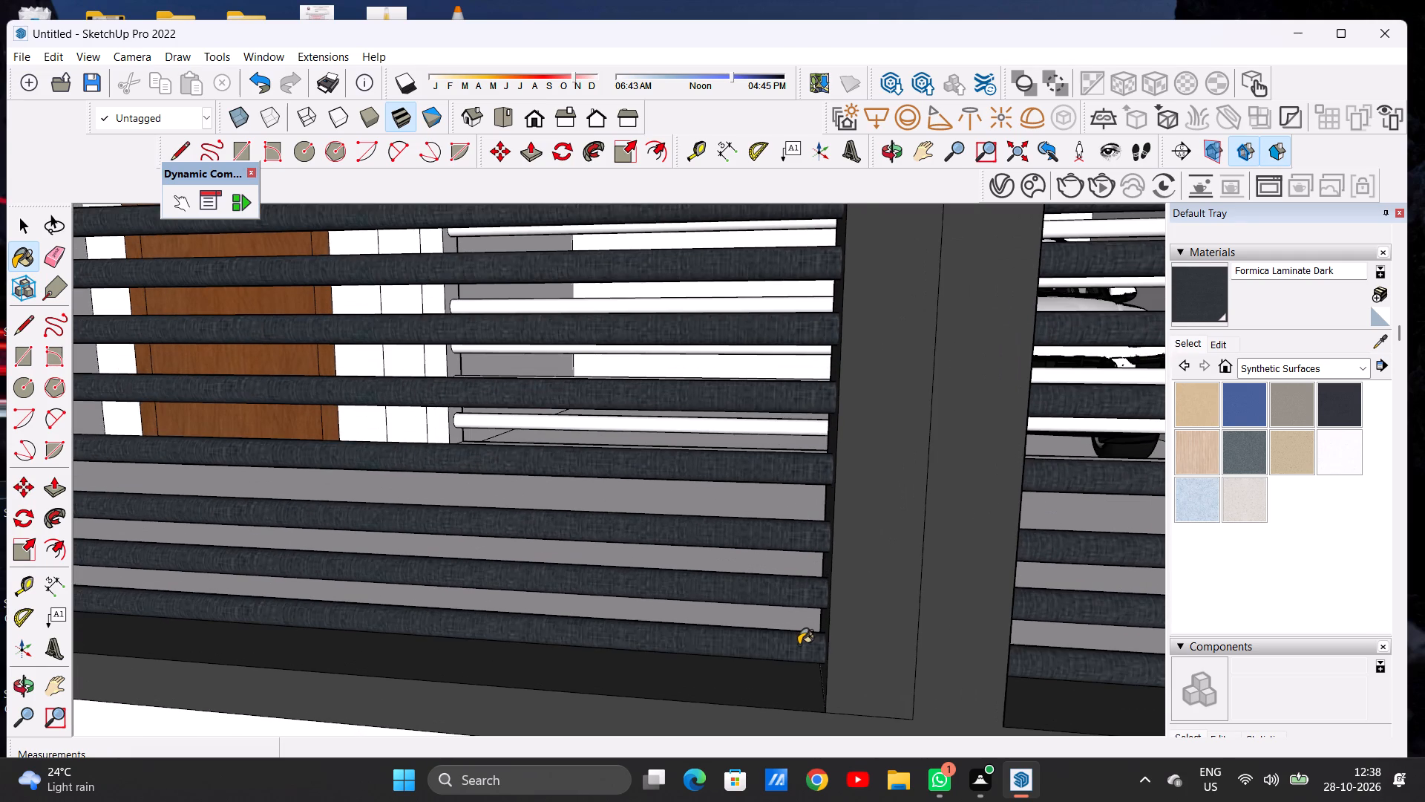
key("space")
scroll(694, 629, "down", 4)
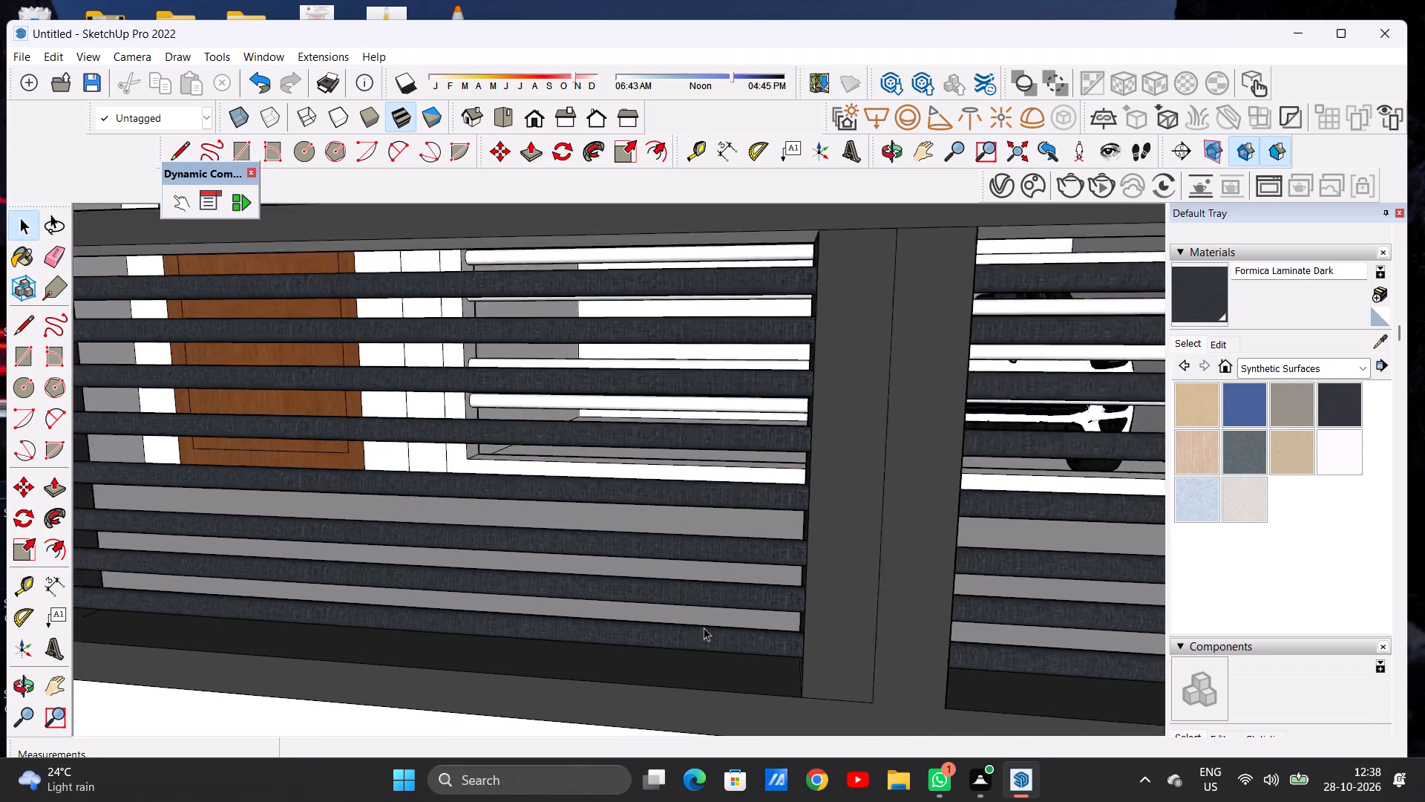
scroll(704, 627, "down", 15)
scroll(735, 601, "down", 6)
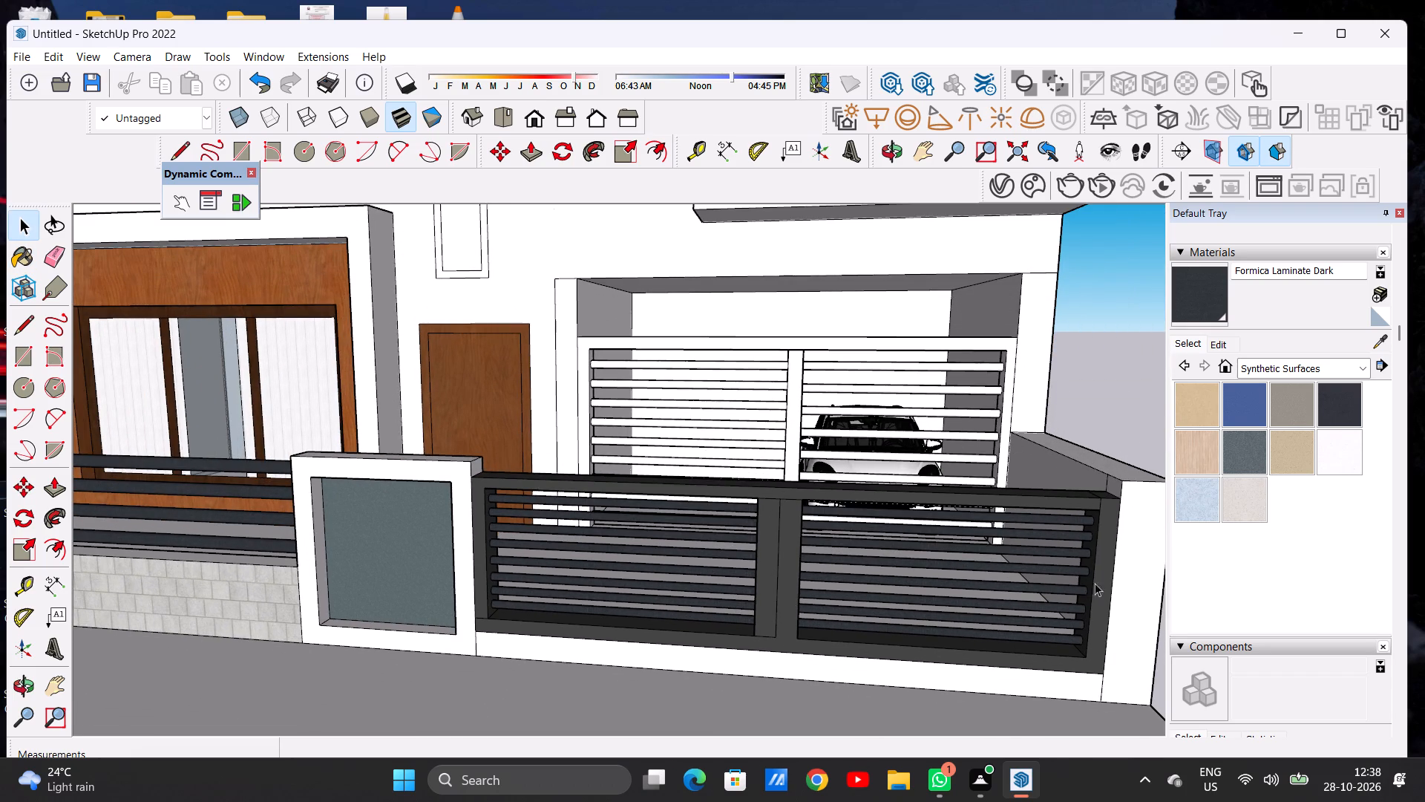
Paint the house-side face of the driveway gate's top rail with Color M07 from the Colors collection.
left_click(1257, 366)
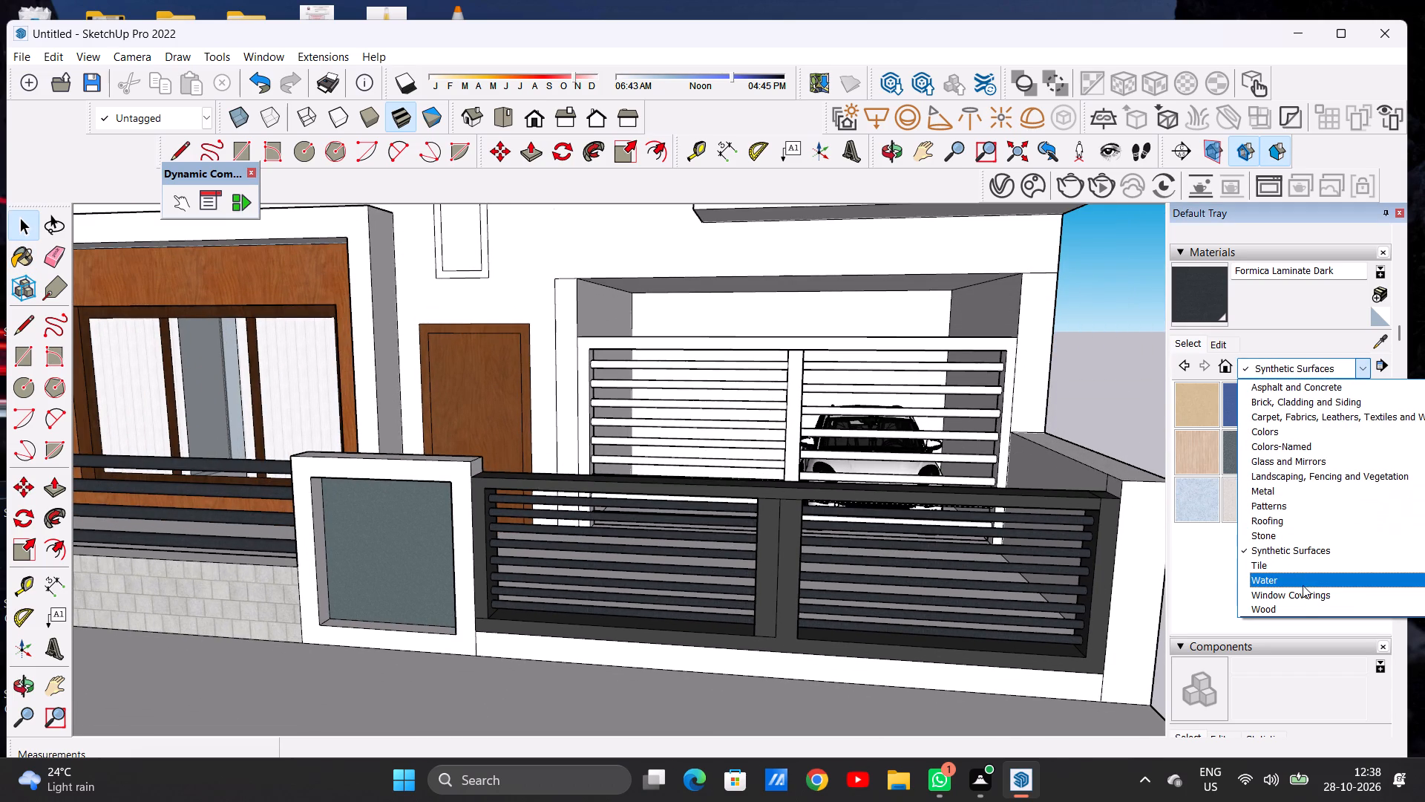
left_click(1306, 552)
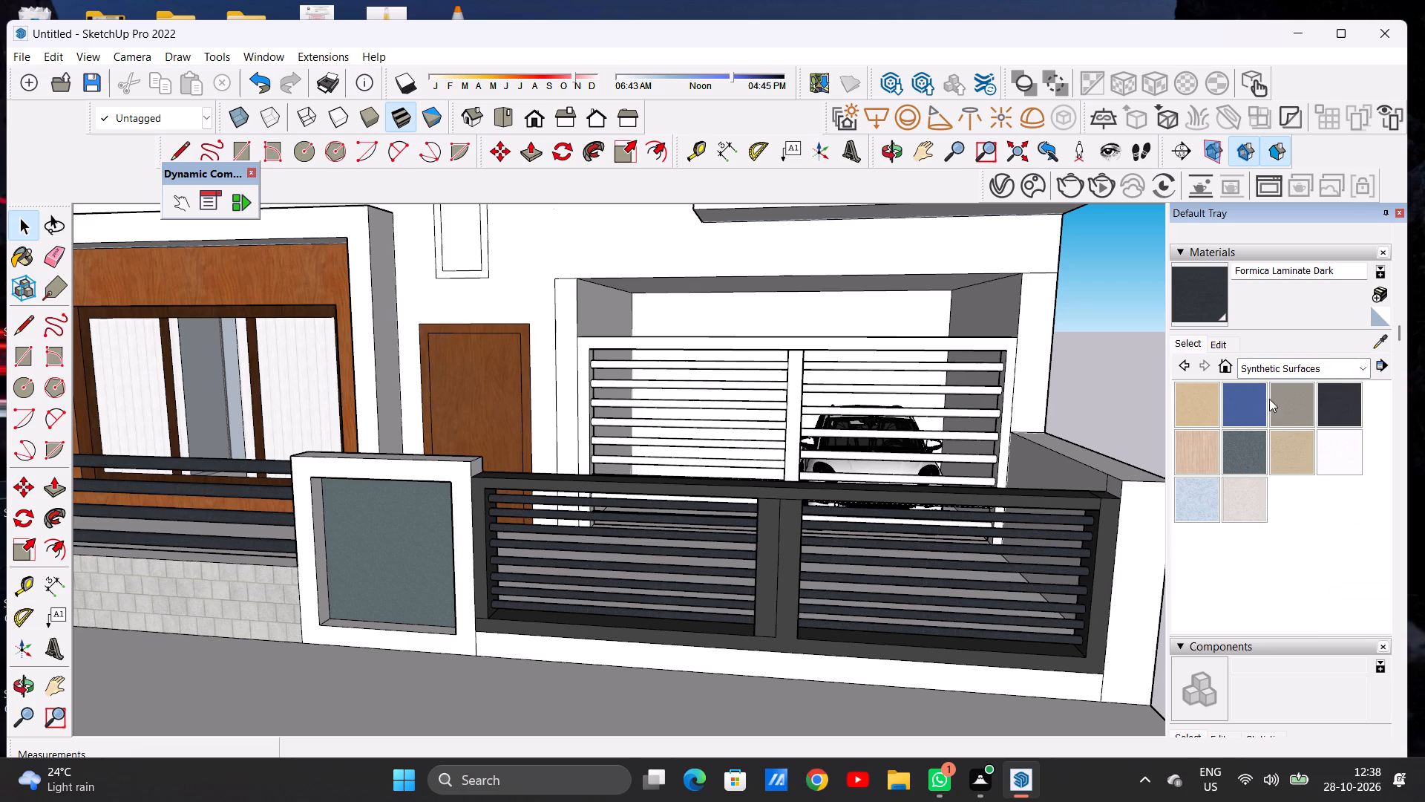
left_click(1262, 360)
left_click(1297, 436)
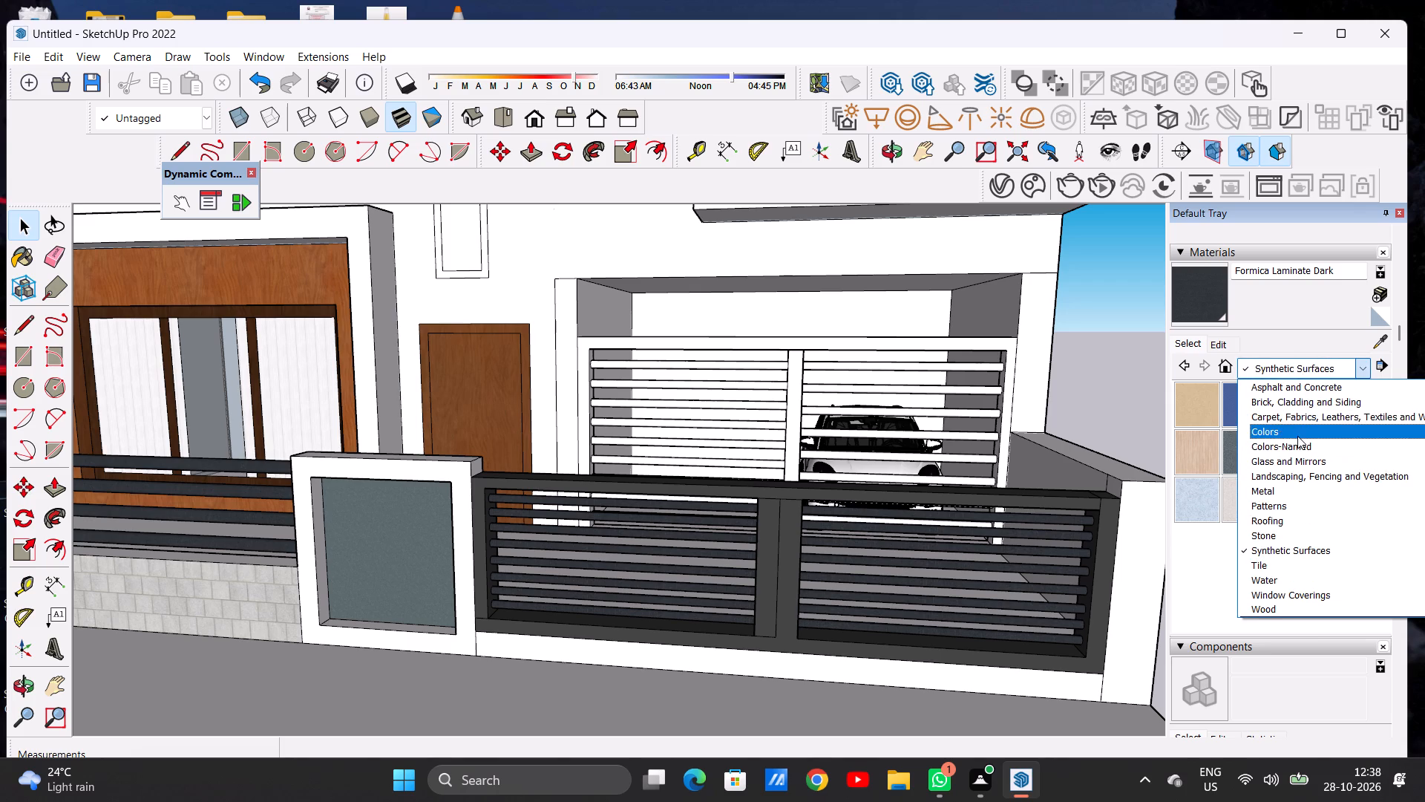
scroll(1305, 466, "down", 13)
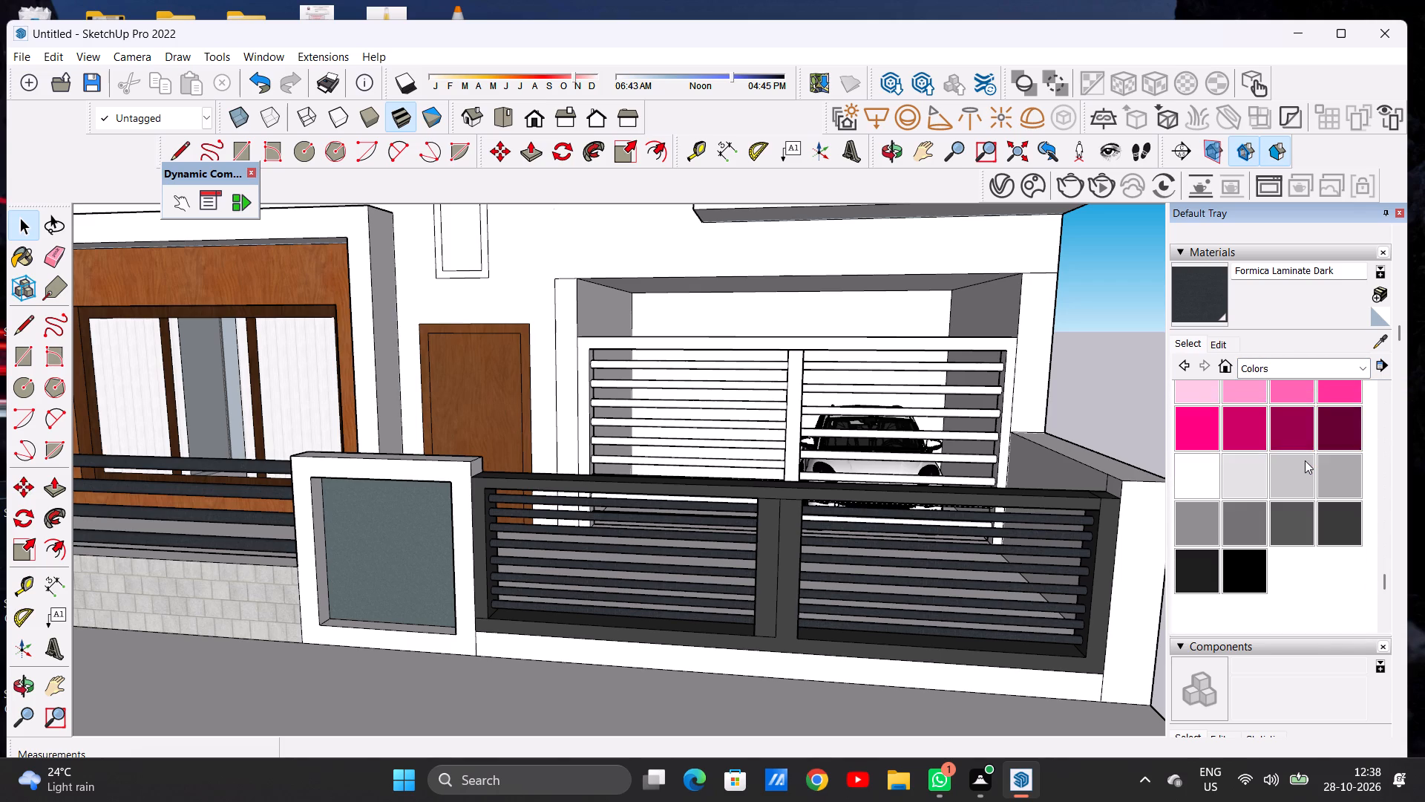
left_click(1329, 440)
scroll(925, 544, "down", 6)
middle_click_drag(868, 521, 854, 526)
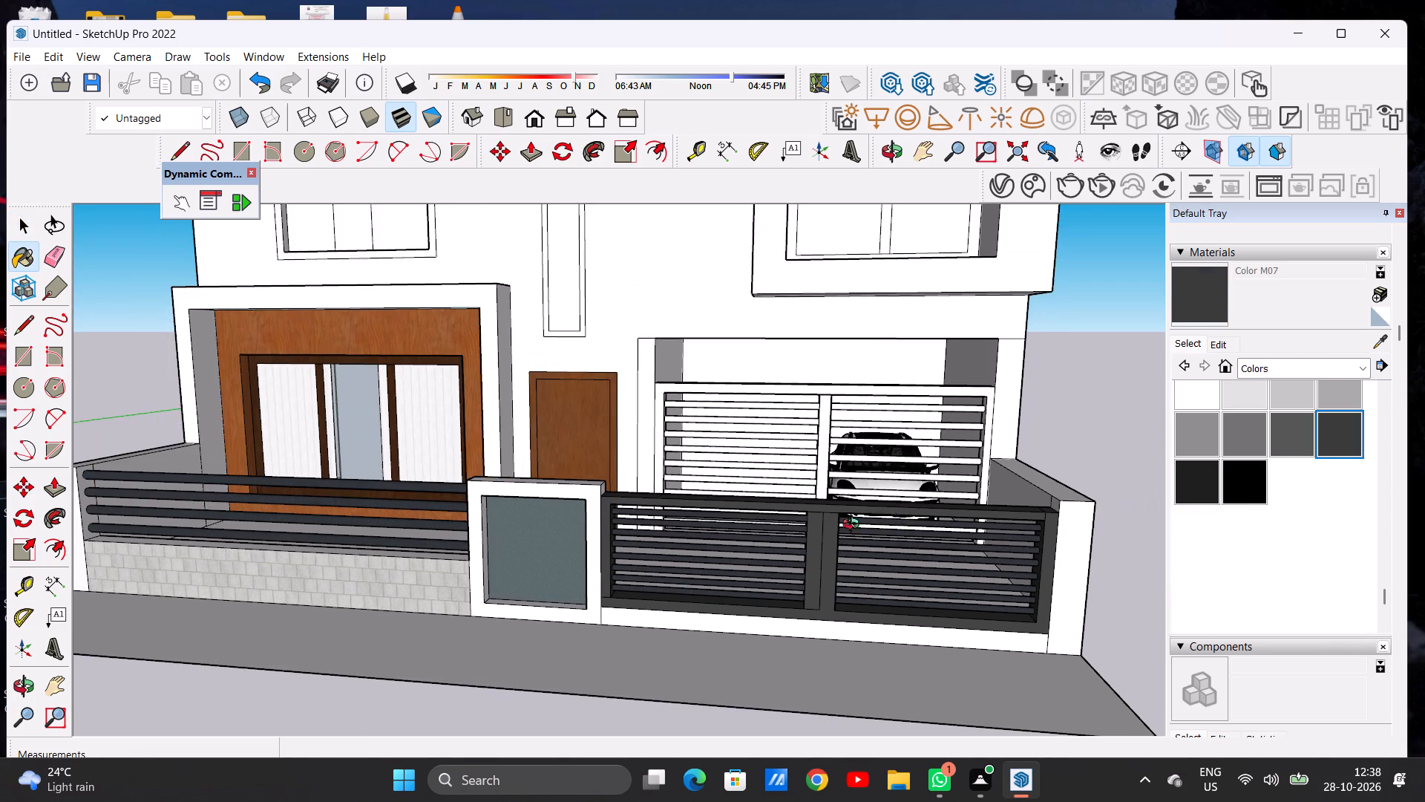
middle_click_drag(854, 526, 373, 596)
scroll(450, 609, "up", 9)
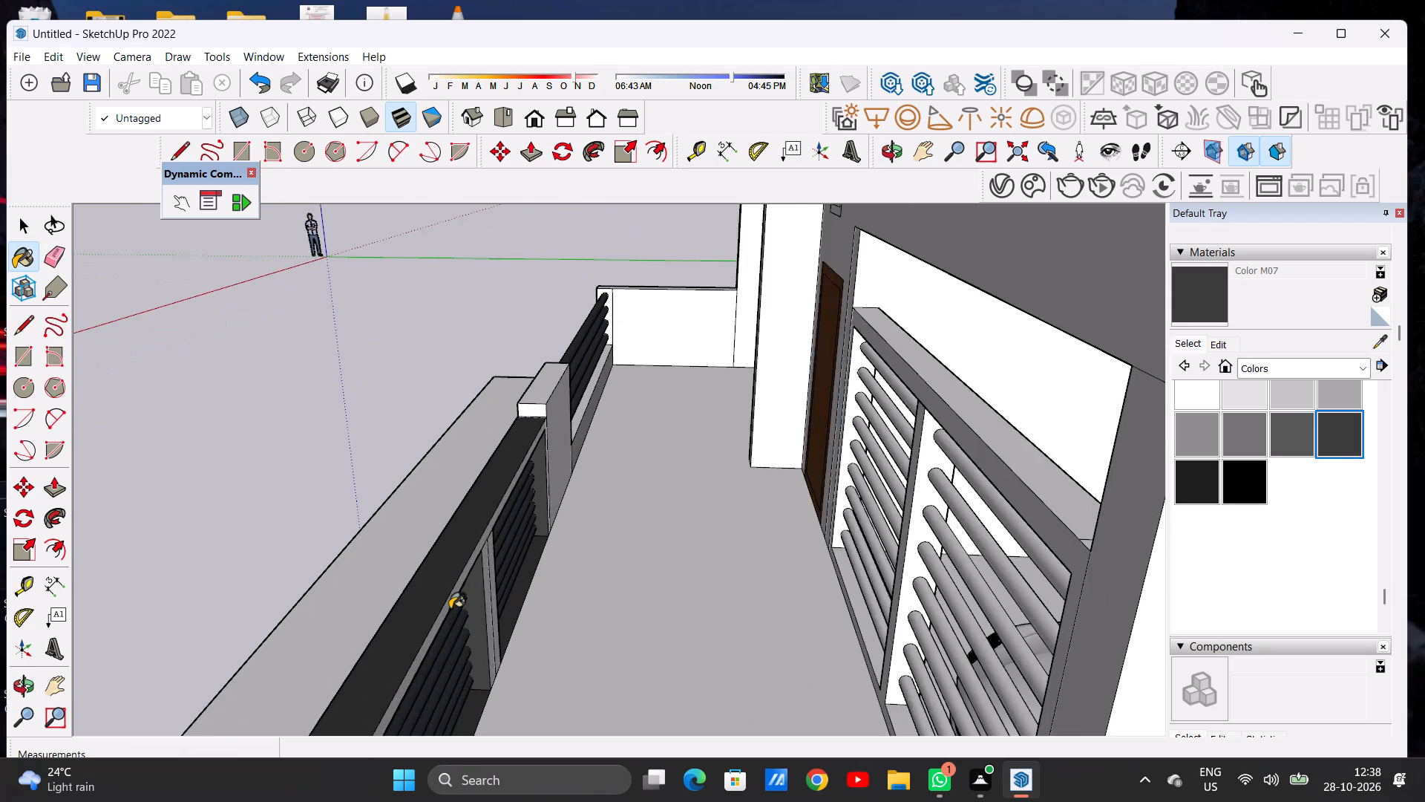
scroll(450, 609, "up", 12)
left_click(447, 597)
Paint the house-side faces of the driveway gate's middle upright with Color M07.
scroll(546, 492, "up", 3)
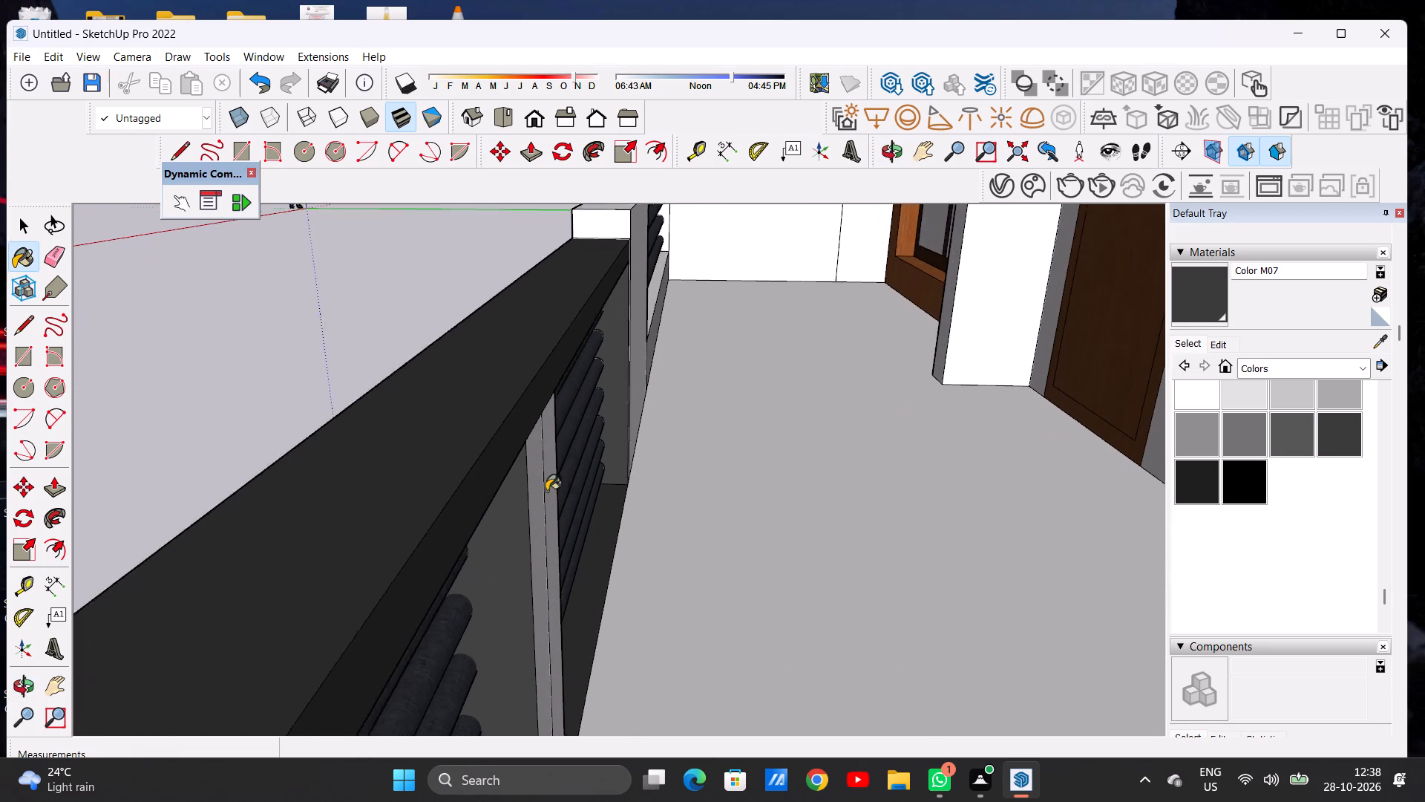
scroll(546, 491, "up", 3)
left_click(529, 503)
left_click(549, 483)
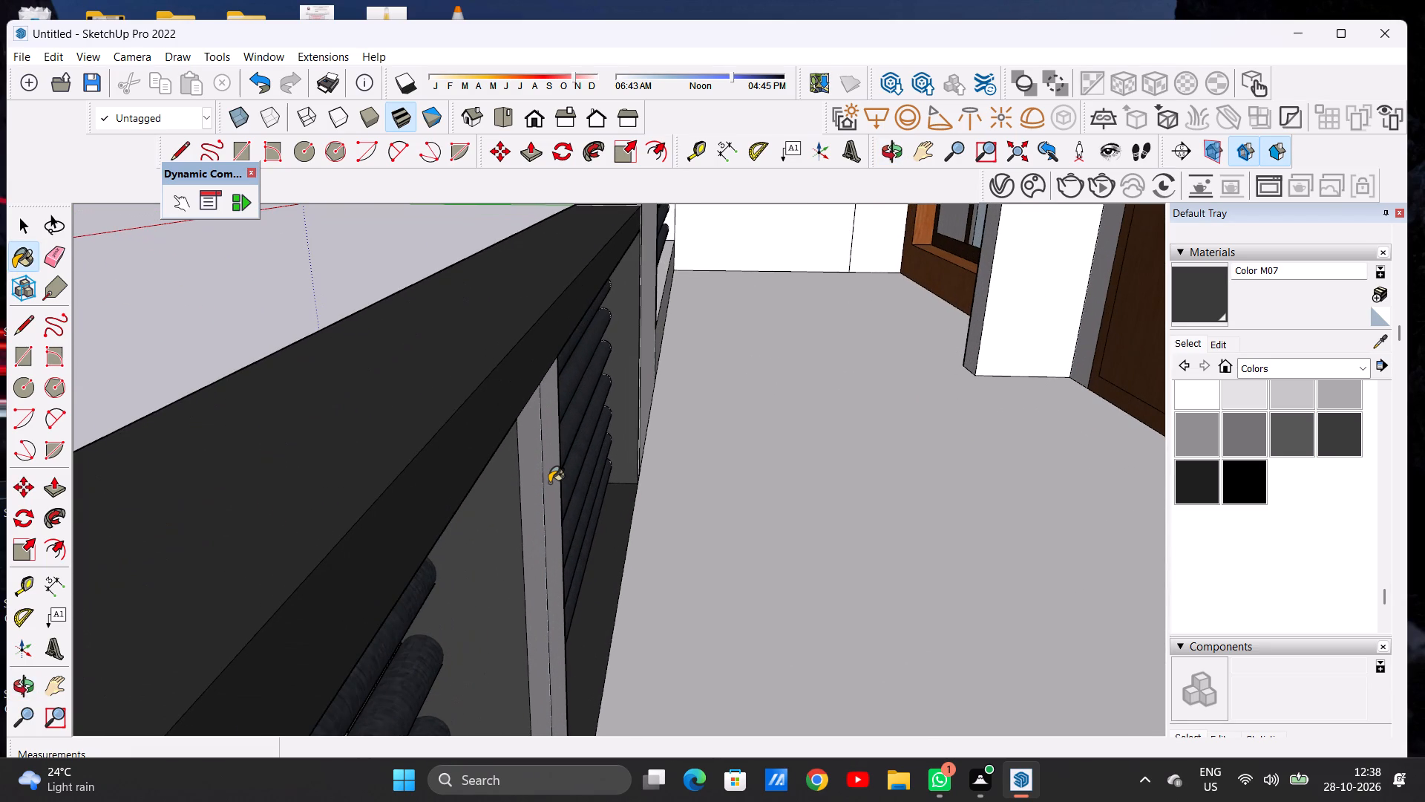
Examine the driveway gate from the courtyard and street sides for faces still missing the dark colour.
scroll(557, 501, "down", 19)
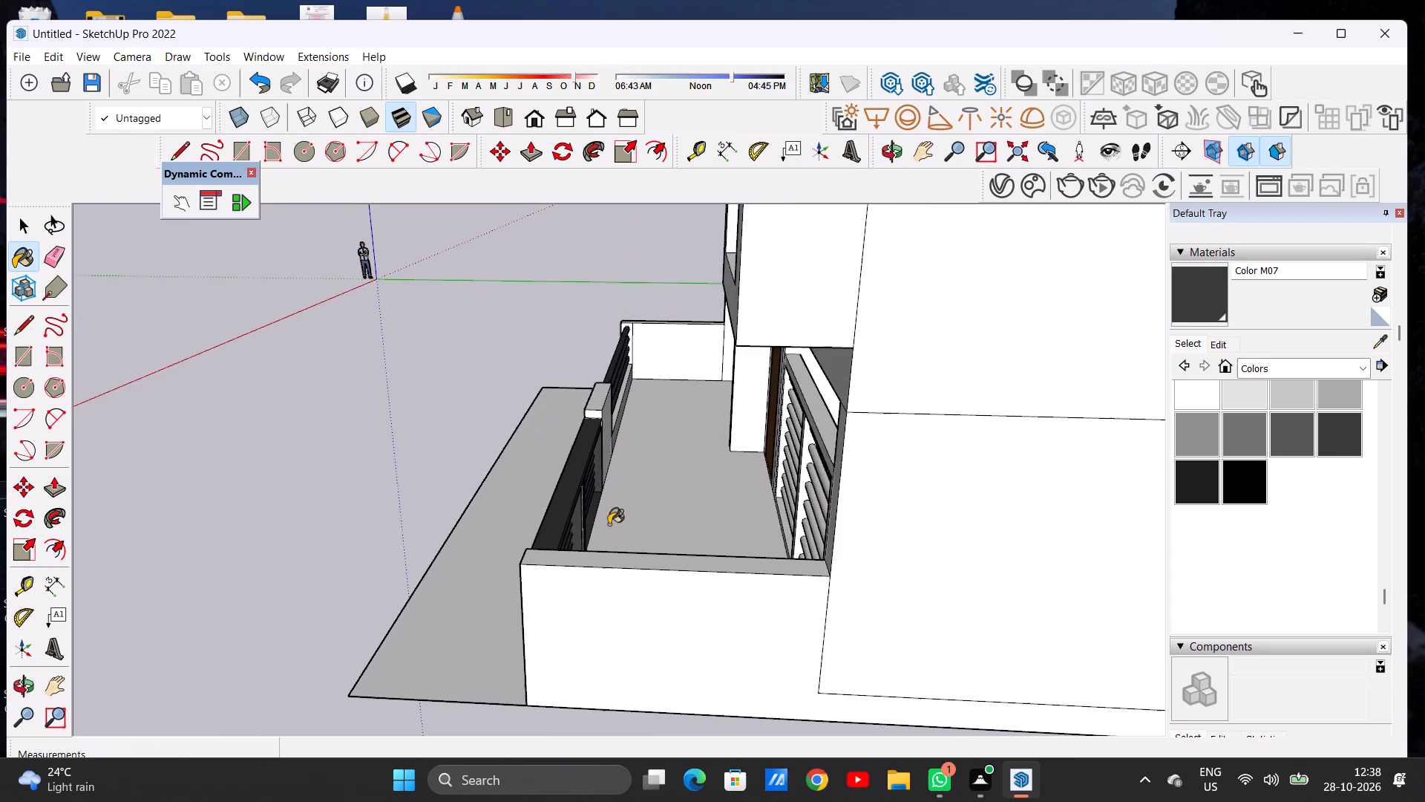
middle_click_drag(594, 535, 522, 586)
scroll(517, 576, "up", 13)
scroll(517, 570, "down", 1)
scroll(517, 570, "up", 1)
scroll(592, 575, "up", 3)
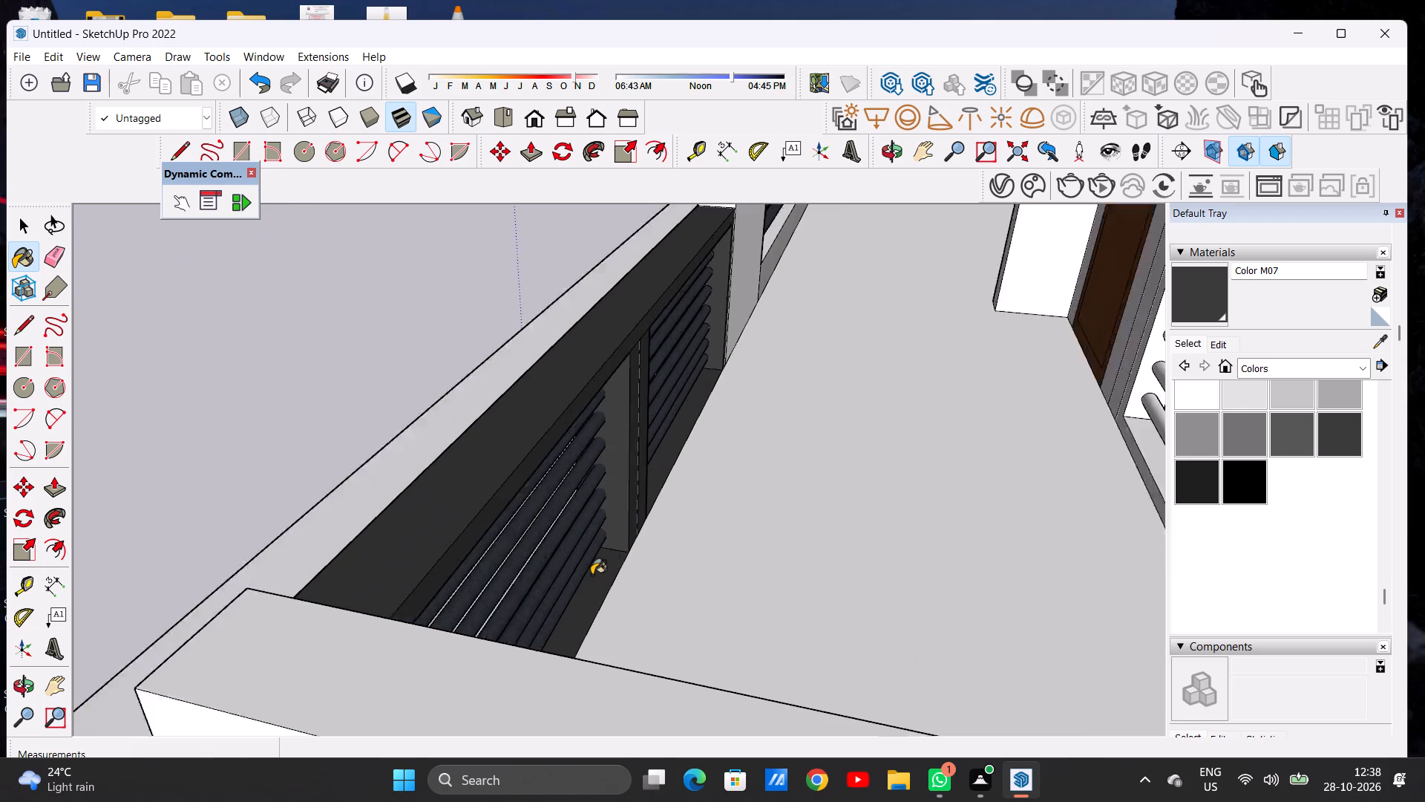
scroll(592, 575, "up", 1)
middle_click_drag(531, 571, 422, 576)
scroll(497, 580, "up", 1)
scroll(574, 560, "down", 6)
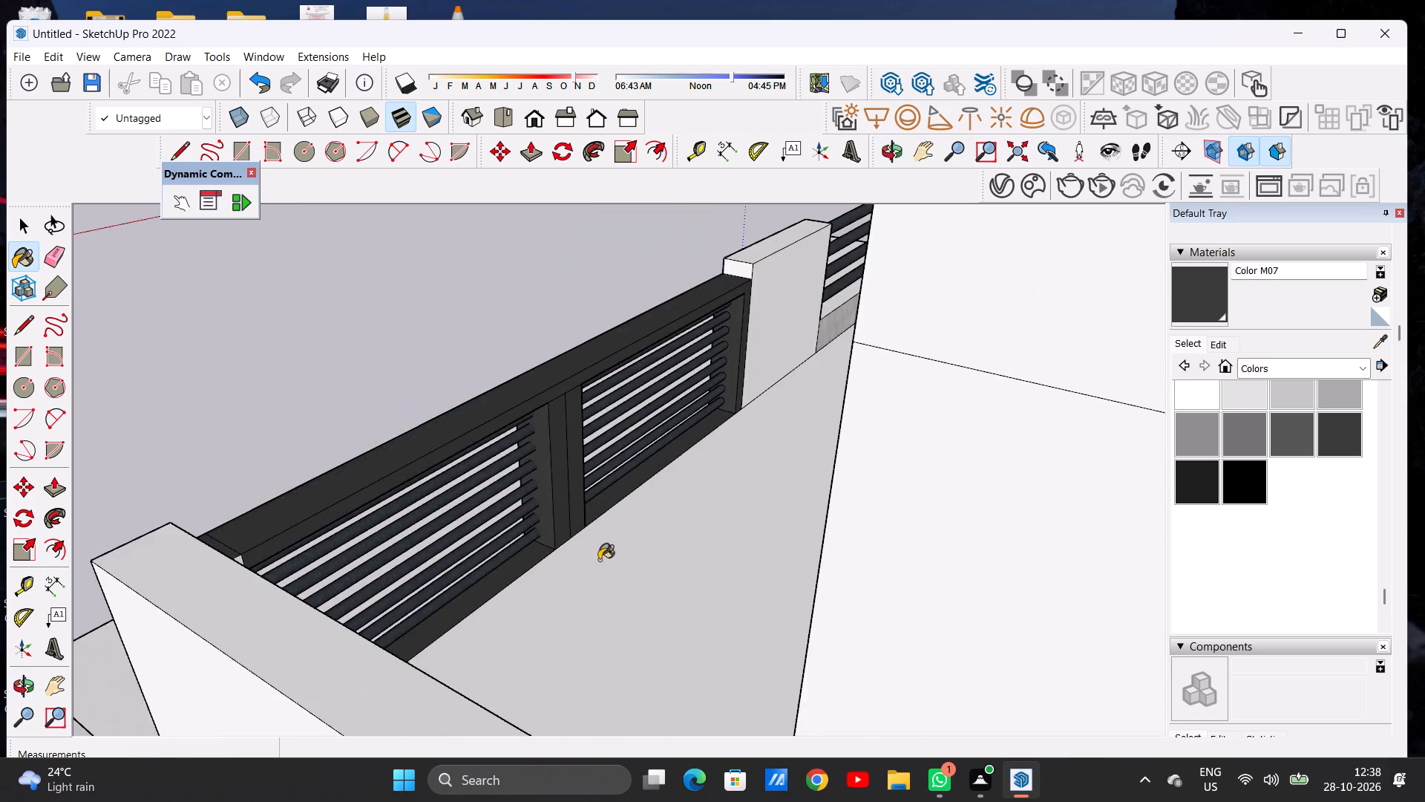
scroll(599, 560, "down", 7)
middle_click_drag(448, 579, 757, 555)
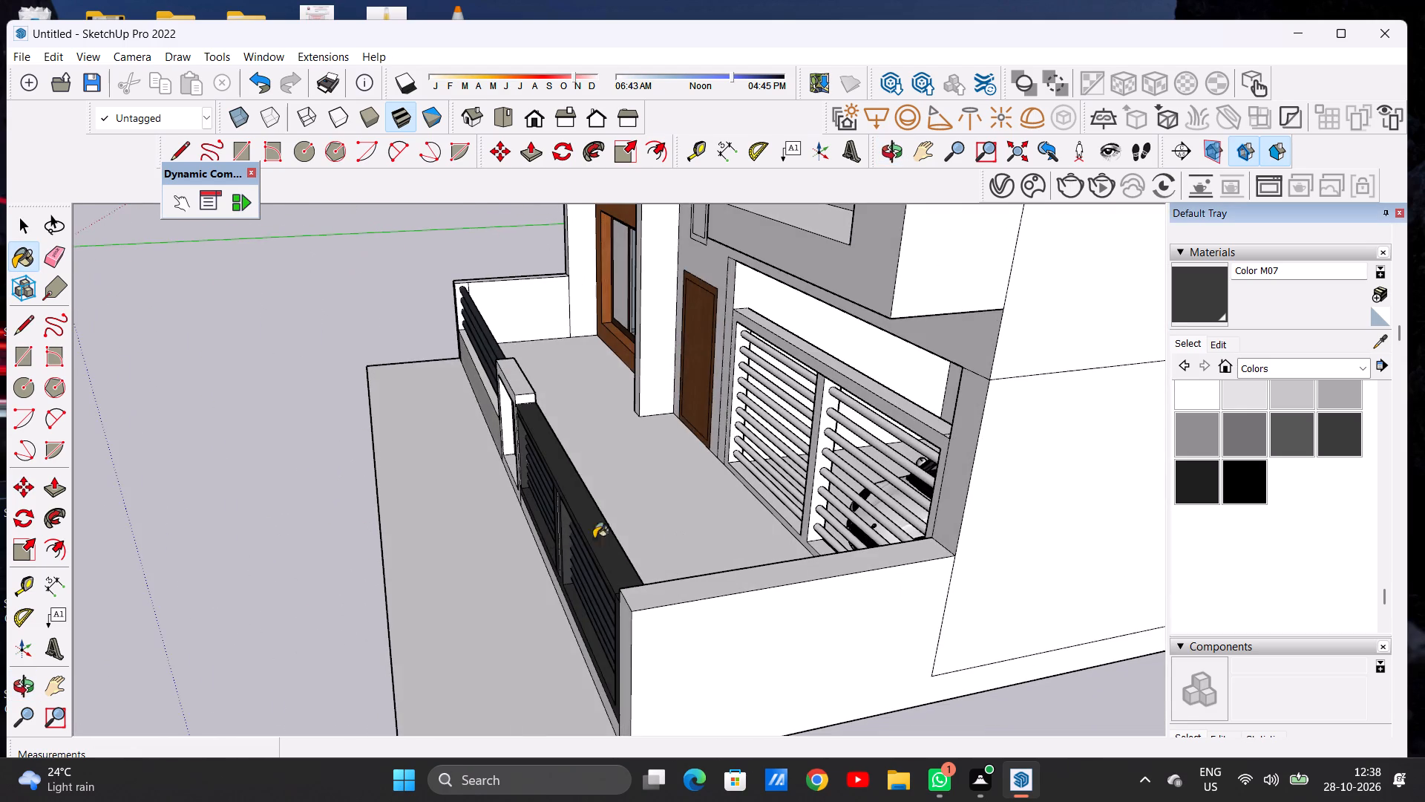
middle_click_drag(669, 535, 937, 506)
middle_click_drag(461, 507, 793, 527)
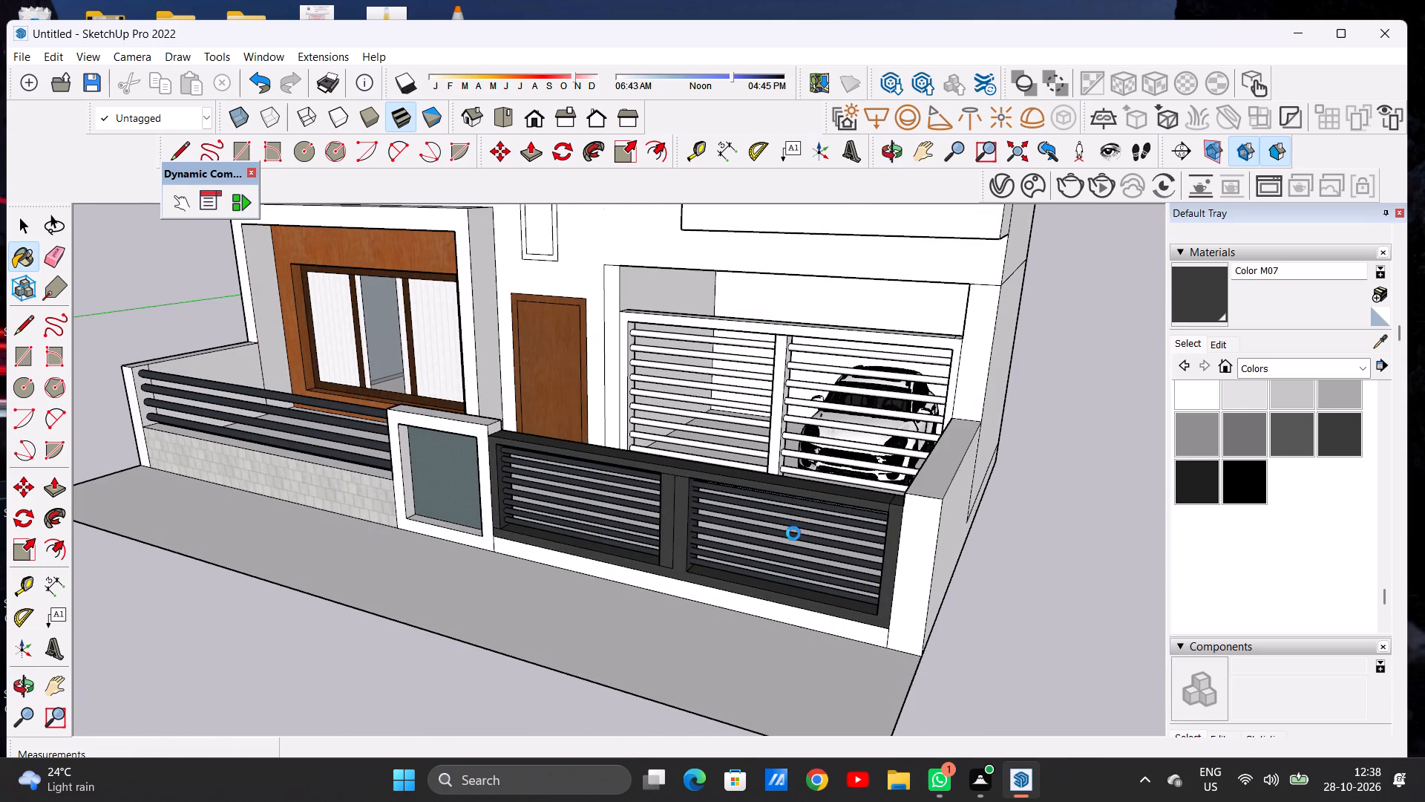
scroll(687, 527, "down", 6)
Paint the two narrow house-side faces of the gate's end upright, beside the side boundary wall, with Color M07.
middle_click_drag(557, 443, 855, 503)
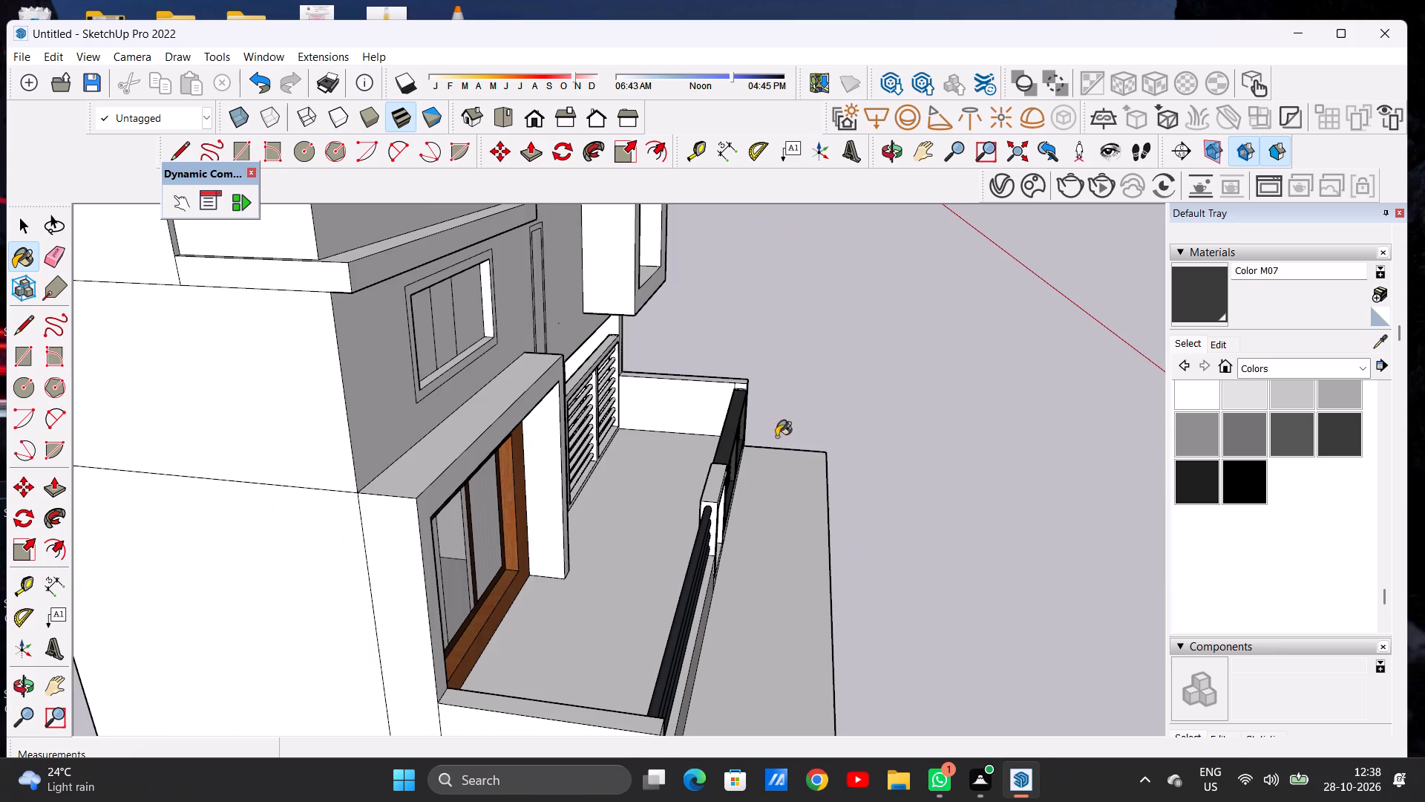
scroll(725, 398, "up", 10)
scroll(715, 380, "down", 1)
scroll(715, 380, "up", 5)
middle_click_drag(684, 407, 789, 376)
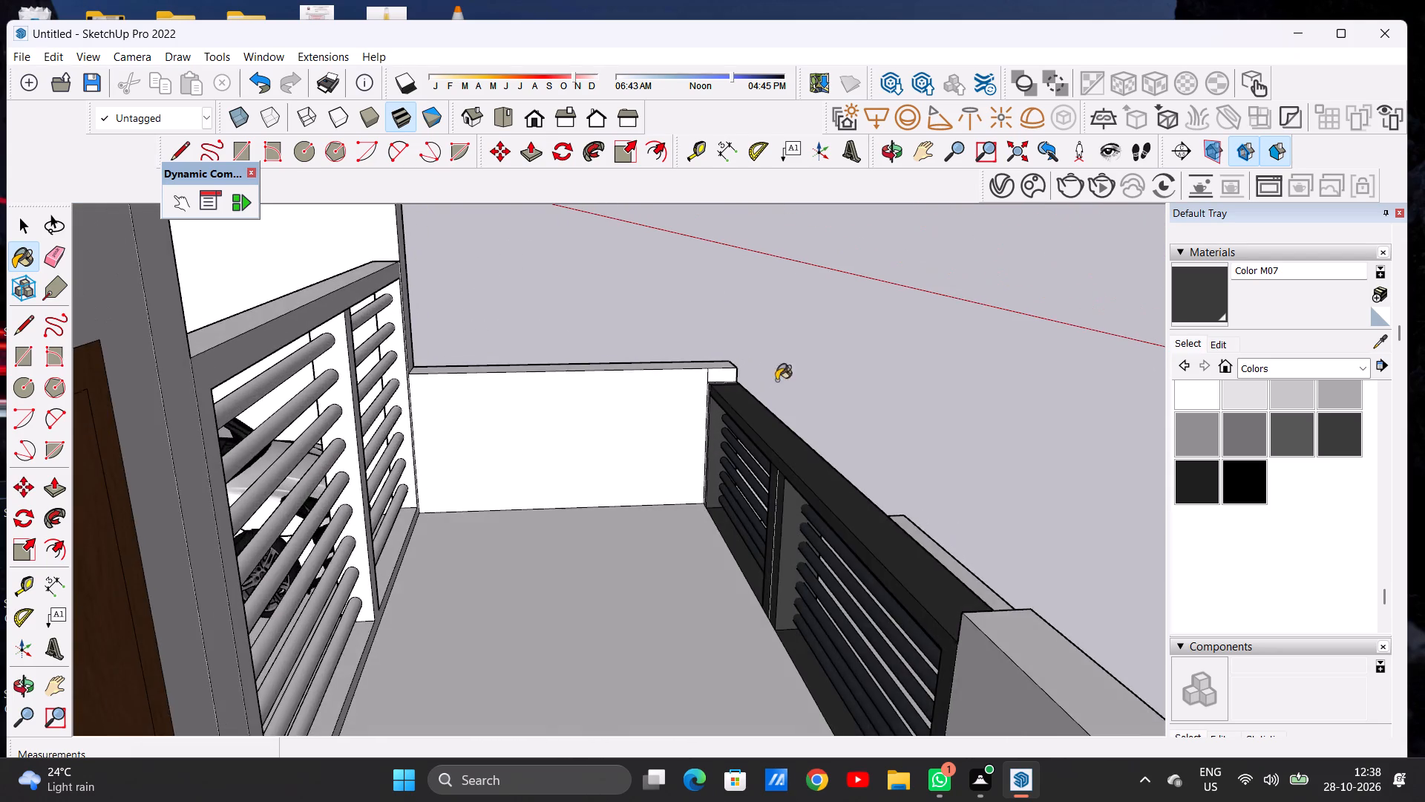
scroll(721, 409, "up", 20)
scroll(721, 409, "up", 4)
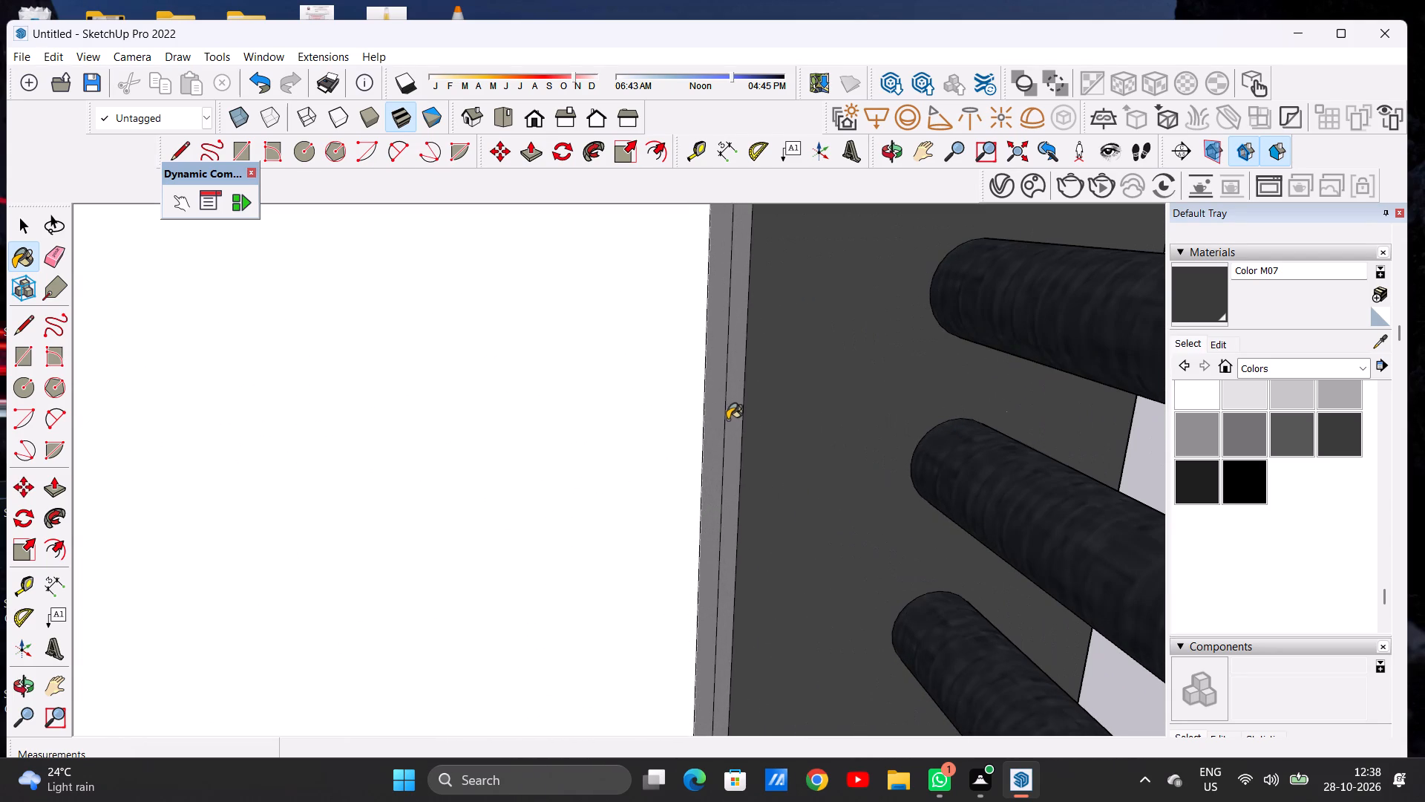
left_click(728, 420)
scroll(720, 437, "down", 14)
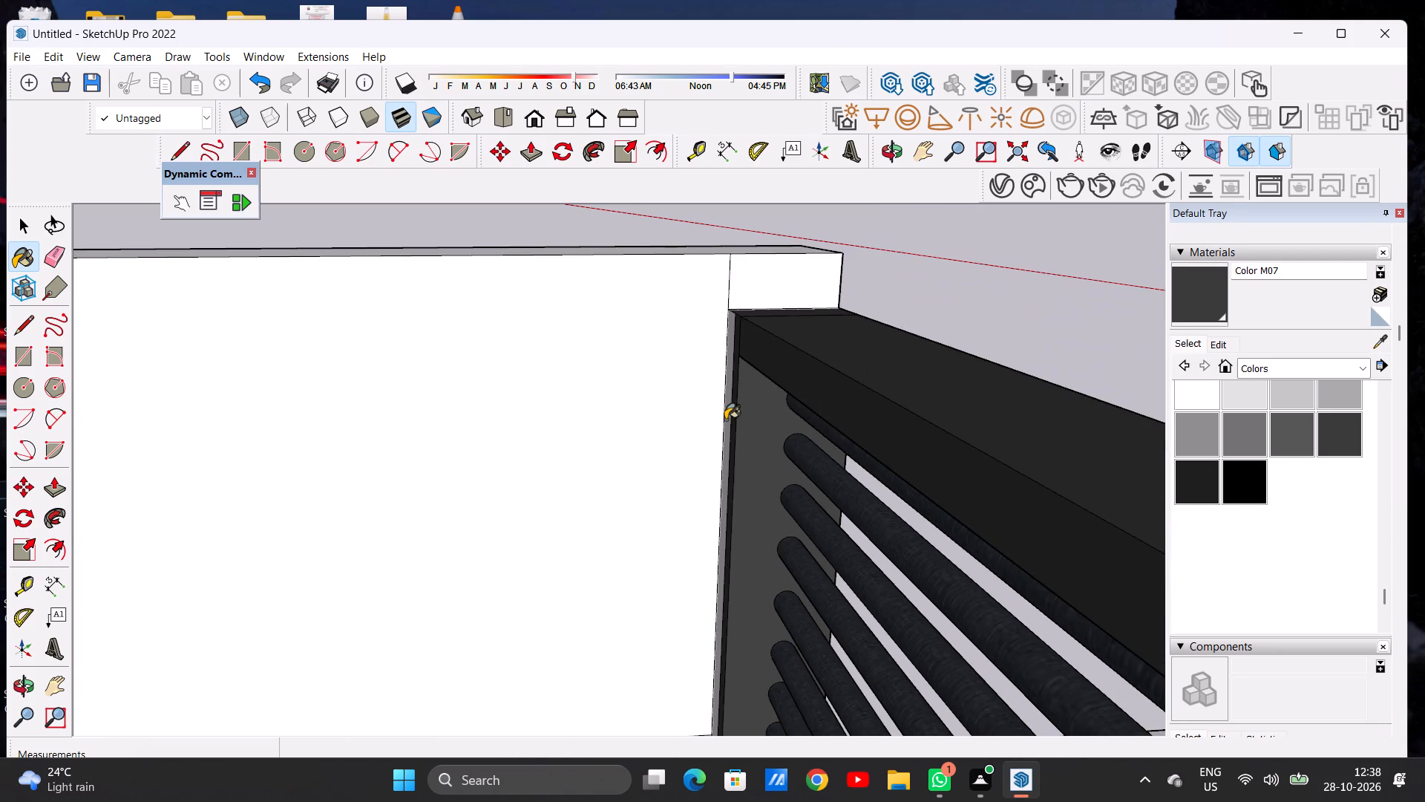
scroll(725, 417, "up", 12)
left_click(738, 402)
scroll(741, 426, "down", 15)
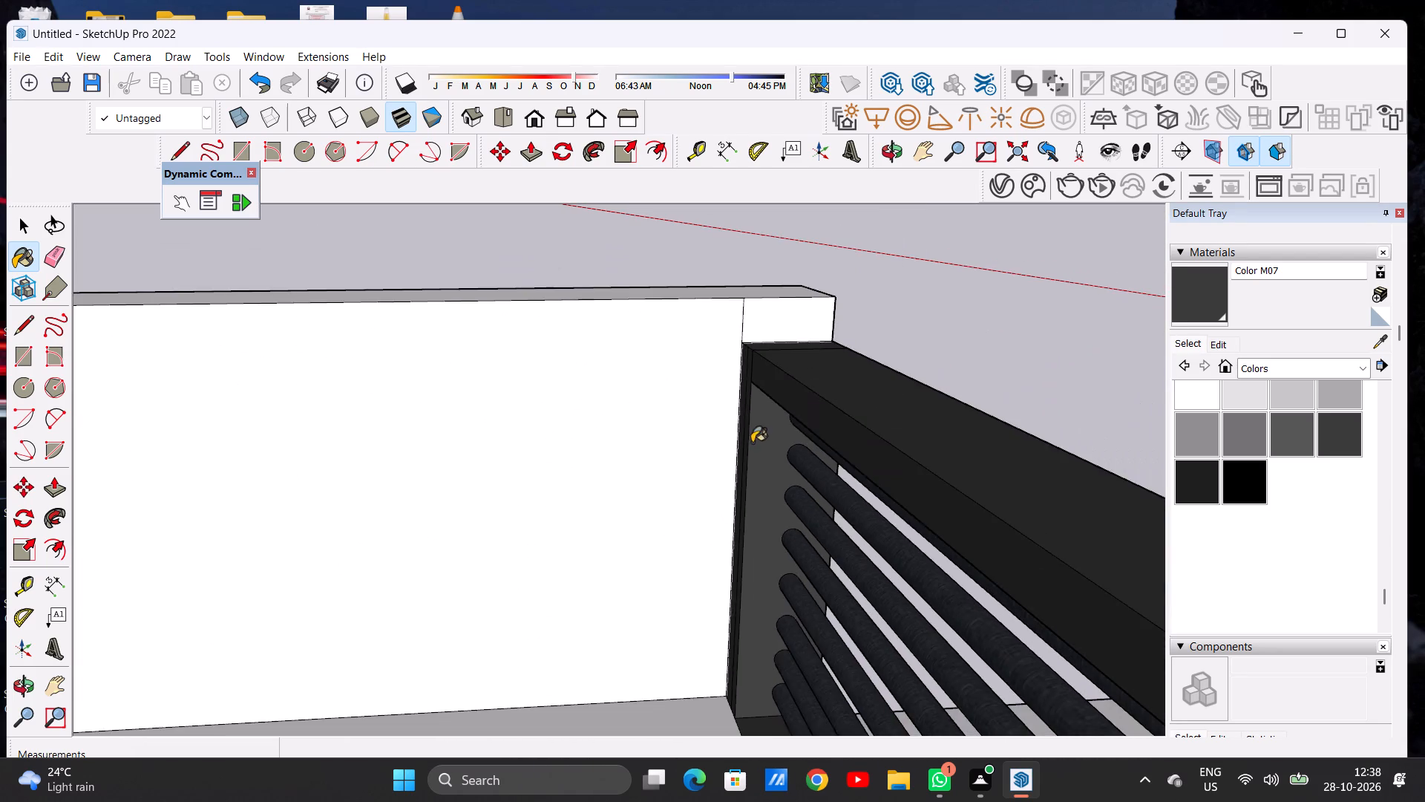
Switch to the front view and review the materials on the boundary wall, gate and facade.
scroll(752, 443, "down", 20)
scroll(752, 443, "down", 1)
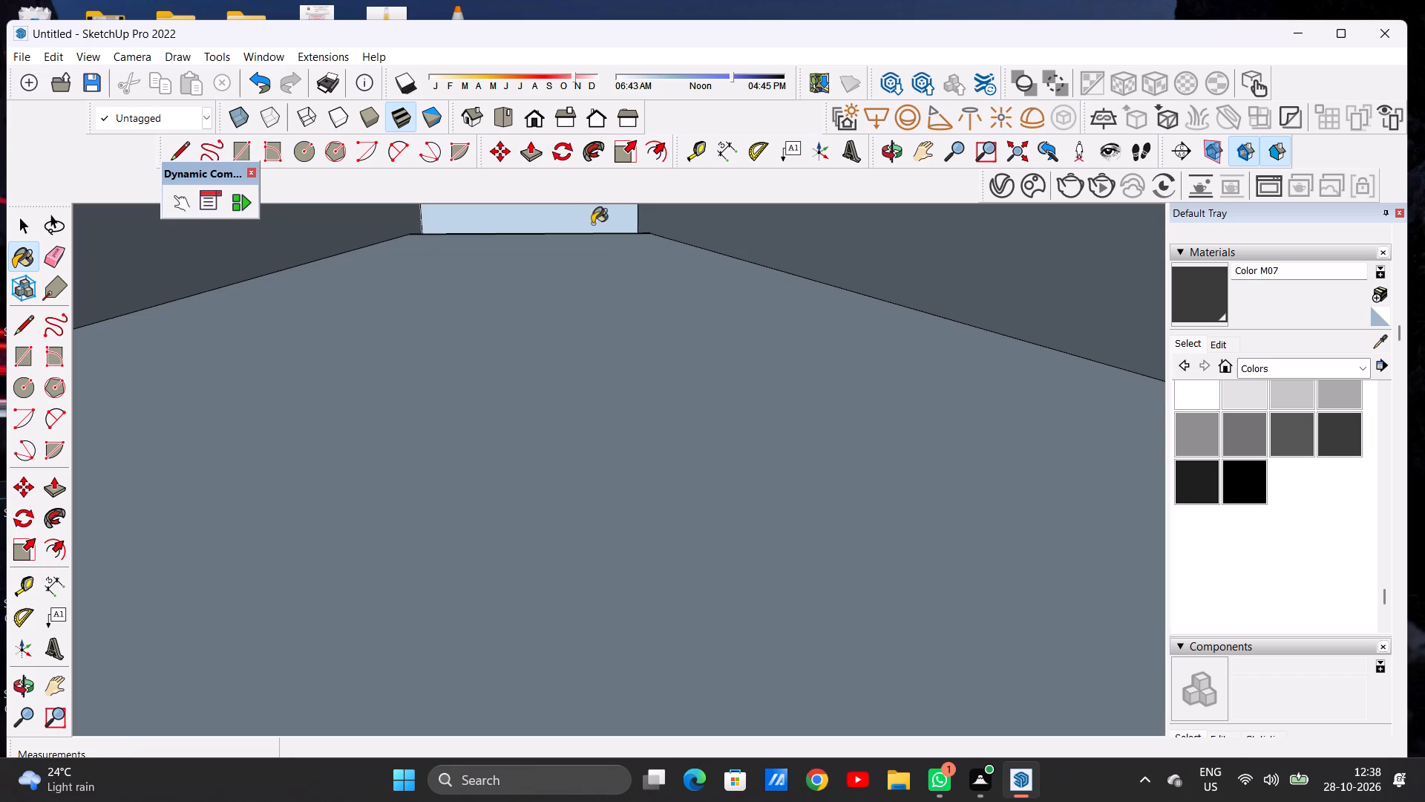
left_click(526, 117)
scroll(565, 385, "down", 14)
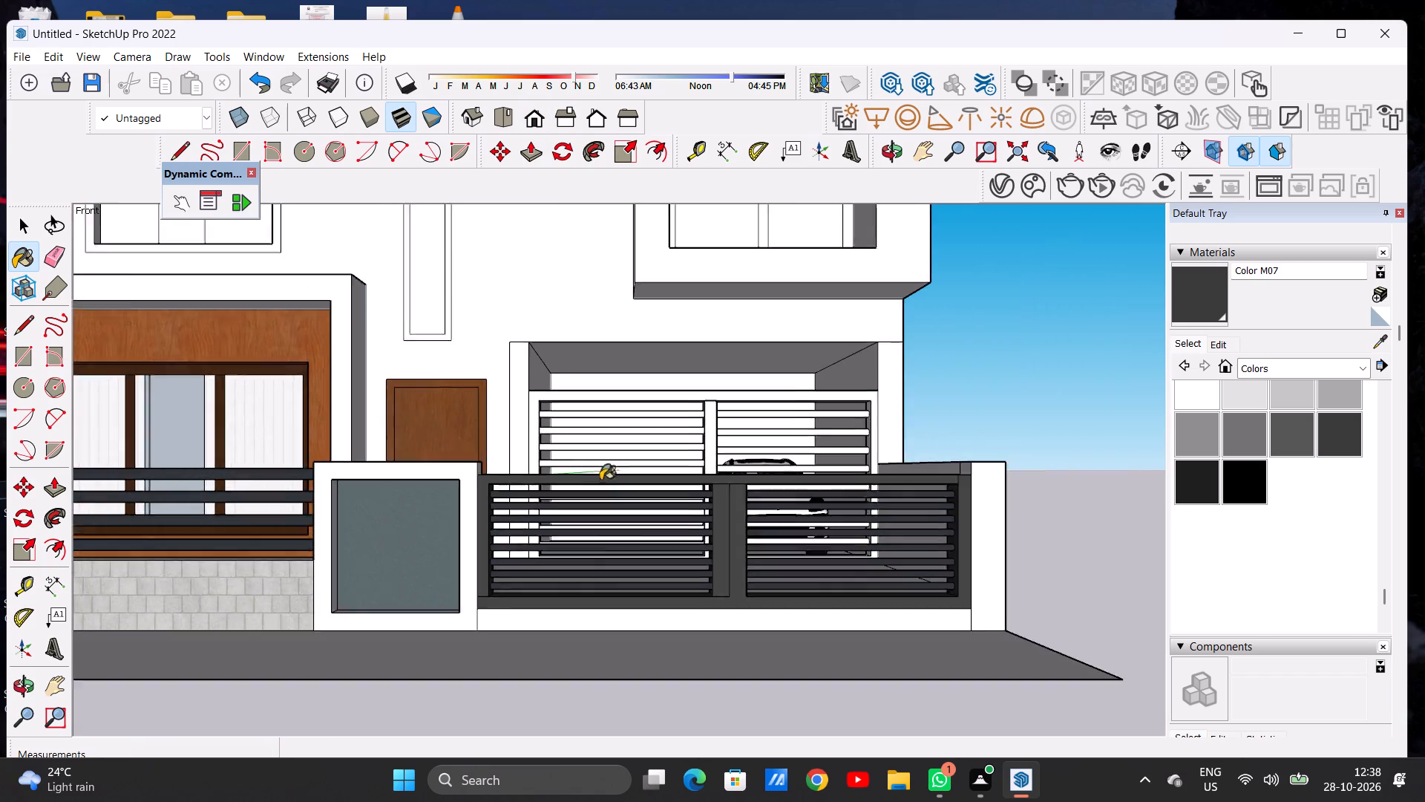
scroll(600, 480, "down", 3)
scroll(604, 501, "up", 1)
scroll(604, 504, "down", 11)
key("space")
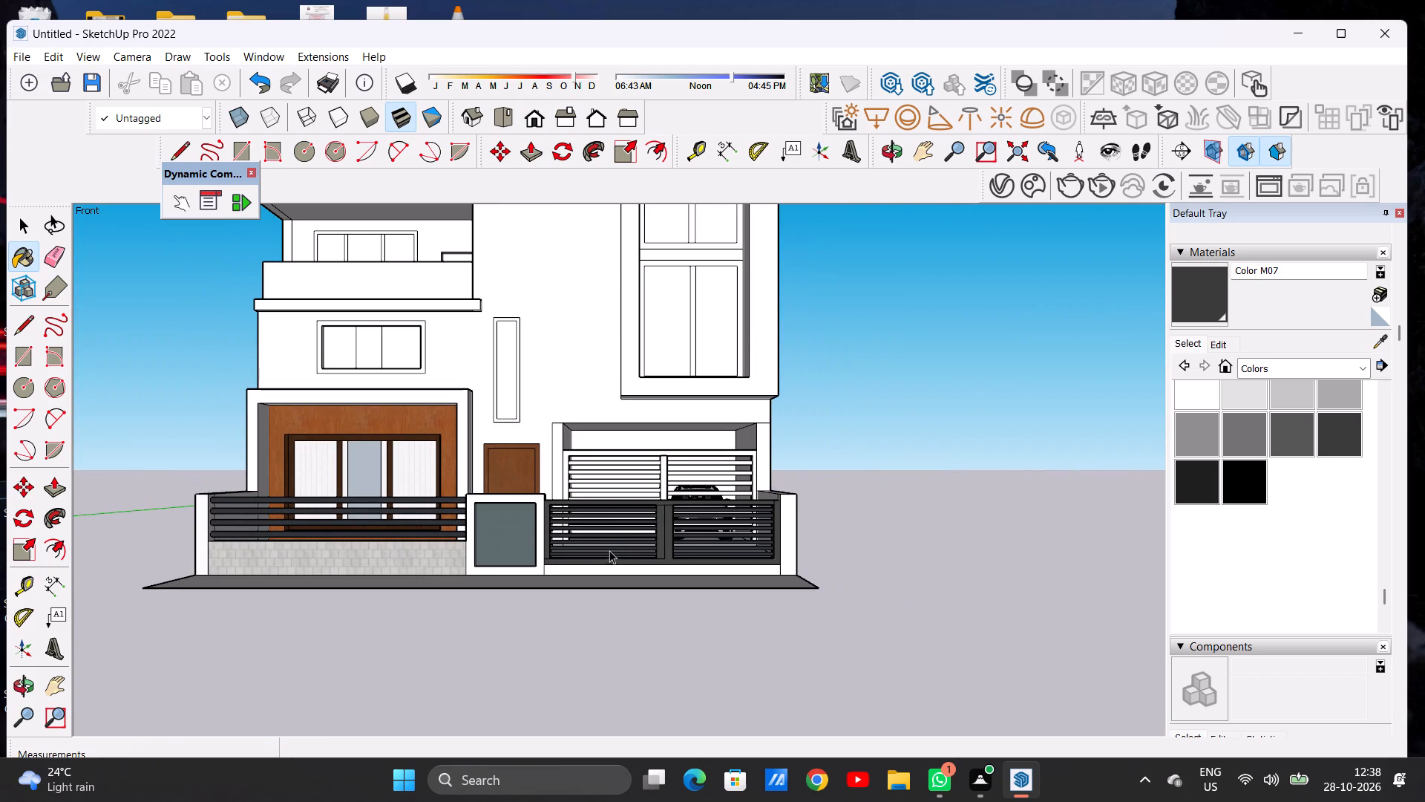
scroll(621, 552, "down", 11)
scroll(538, 513, "up", 8)
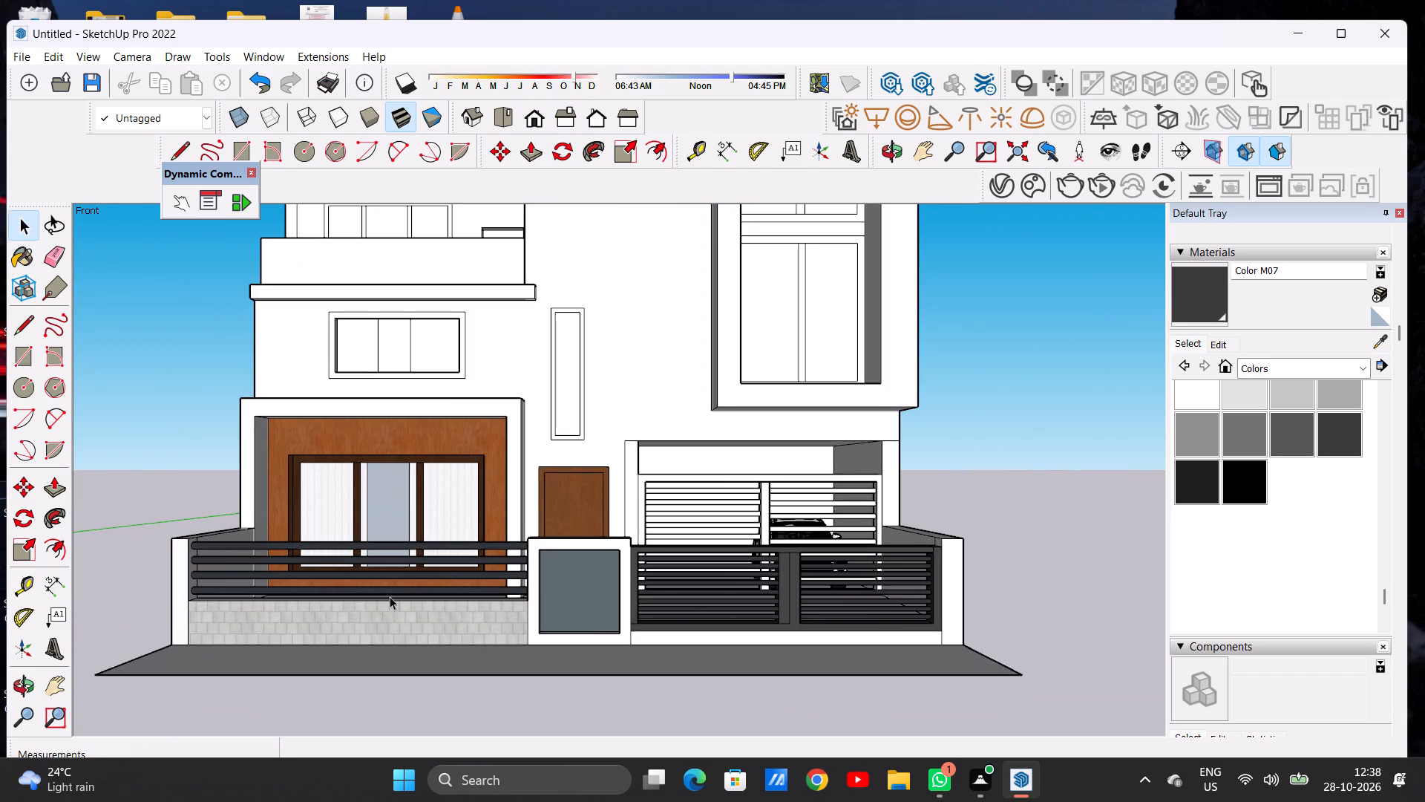
scroll(566, 543, "down", 5)
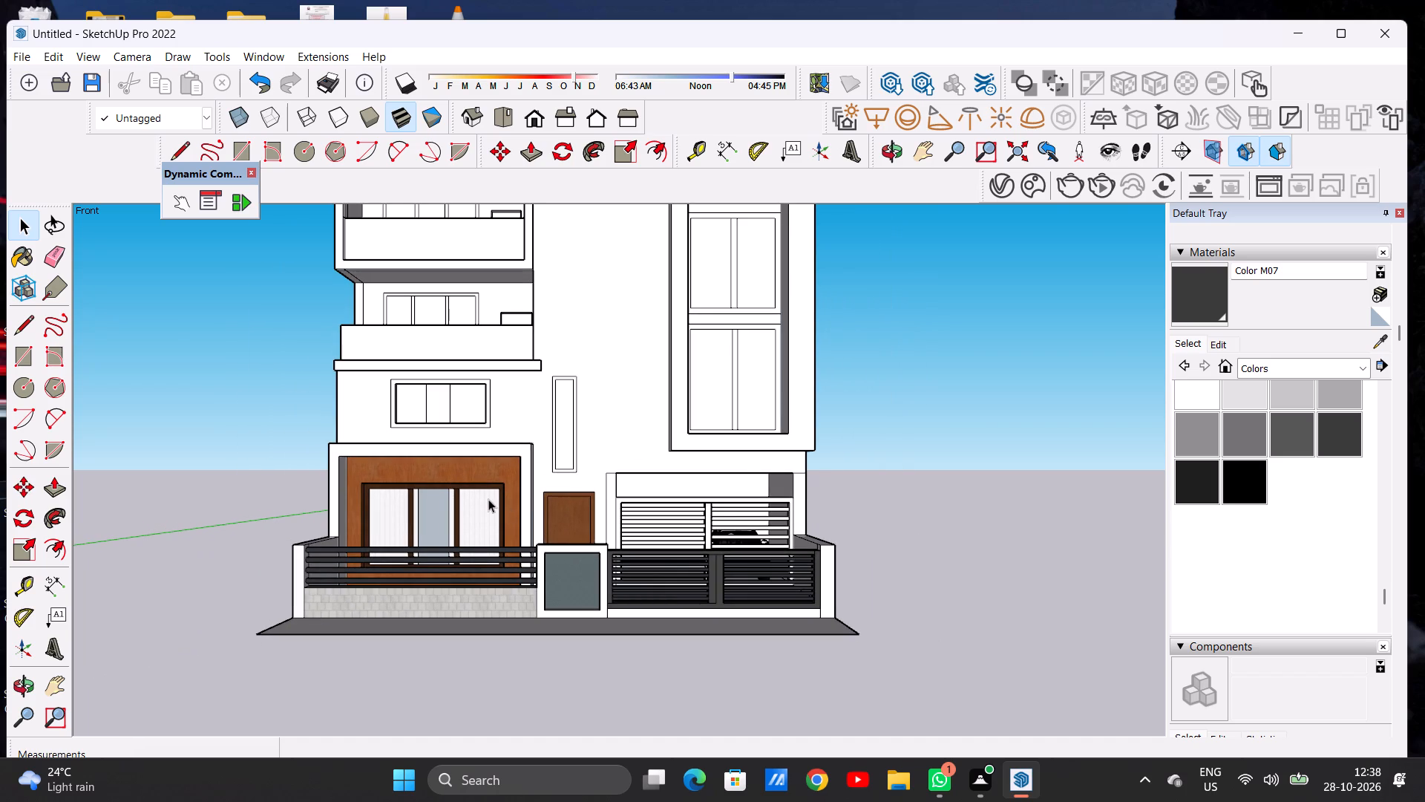
scroll(488, 492, "up", 7)
scroll(446, 500, "down", 6)
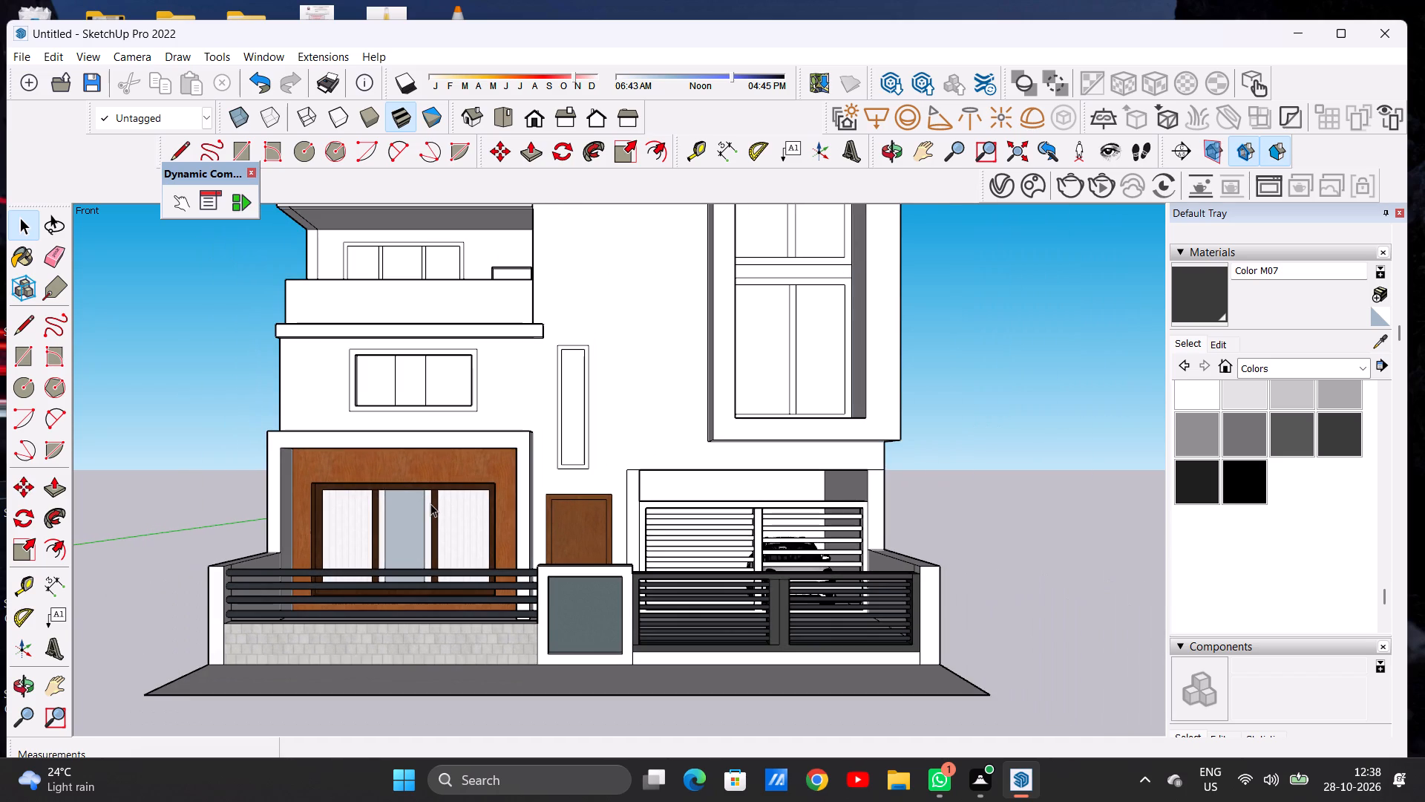
scroll(479, 512, "down", 5)
Paint the frame of the tall narrow window above the entrance door with Wood Veneer 01 from the Wood collection.
scroll(558, 405, "up", 9)
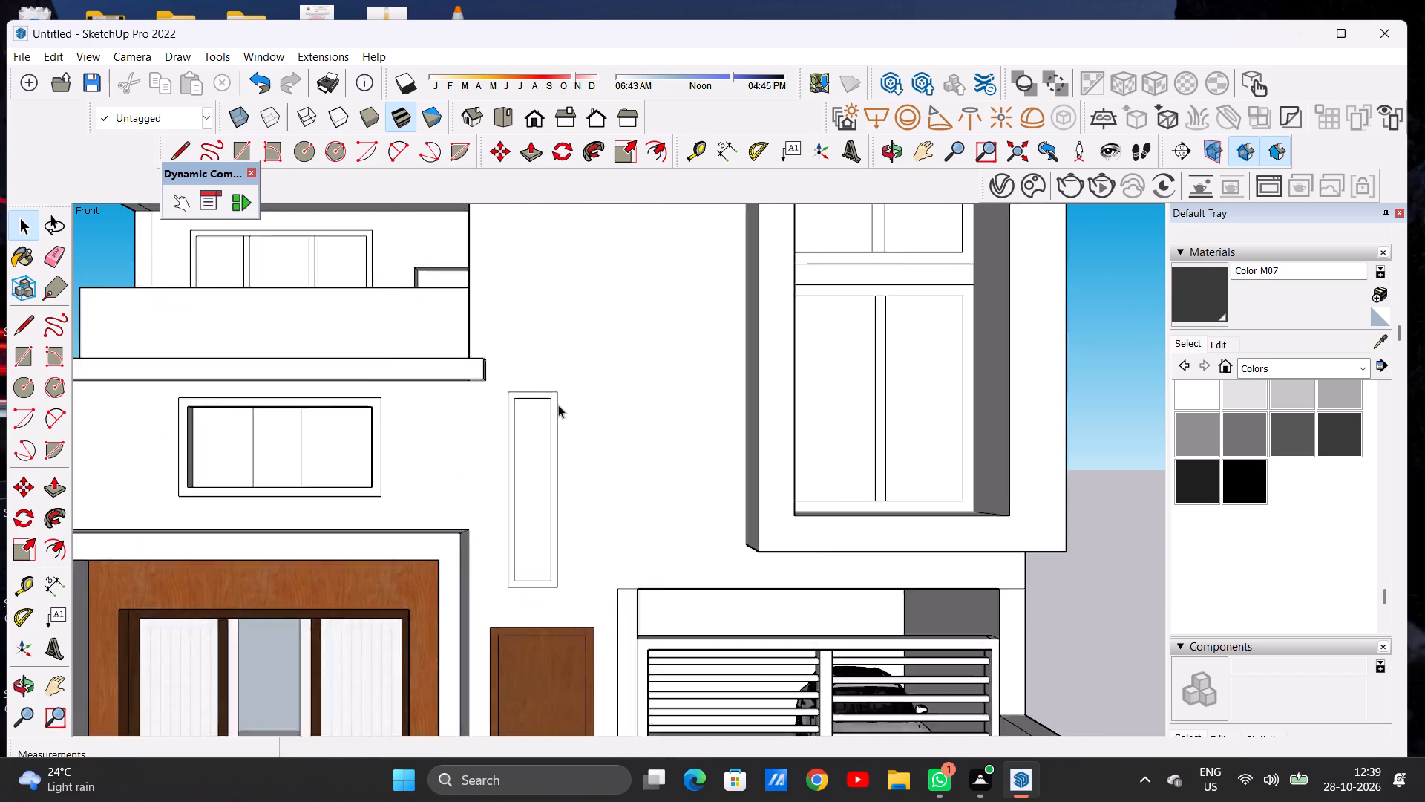
scroll(558, 405, "up", 2)
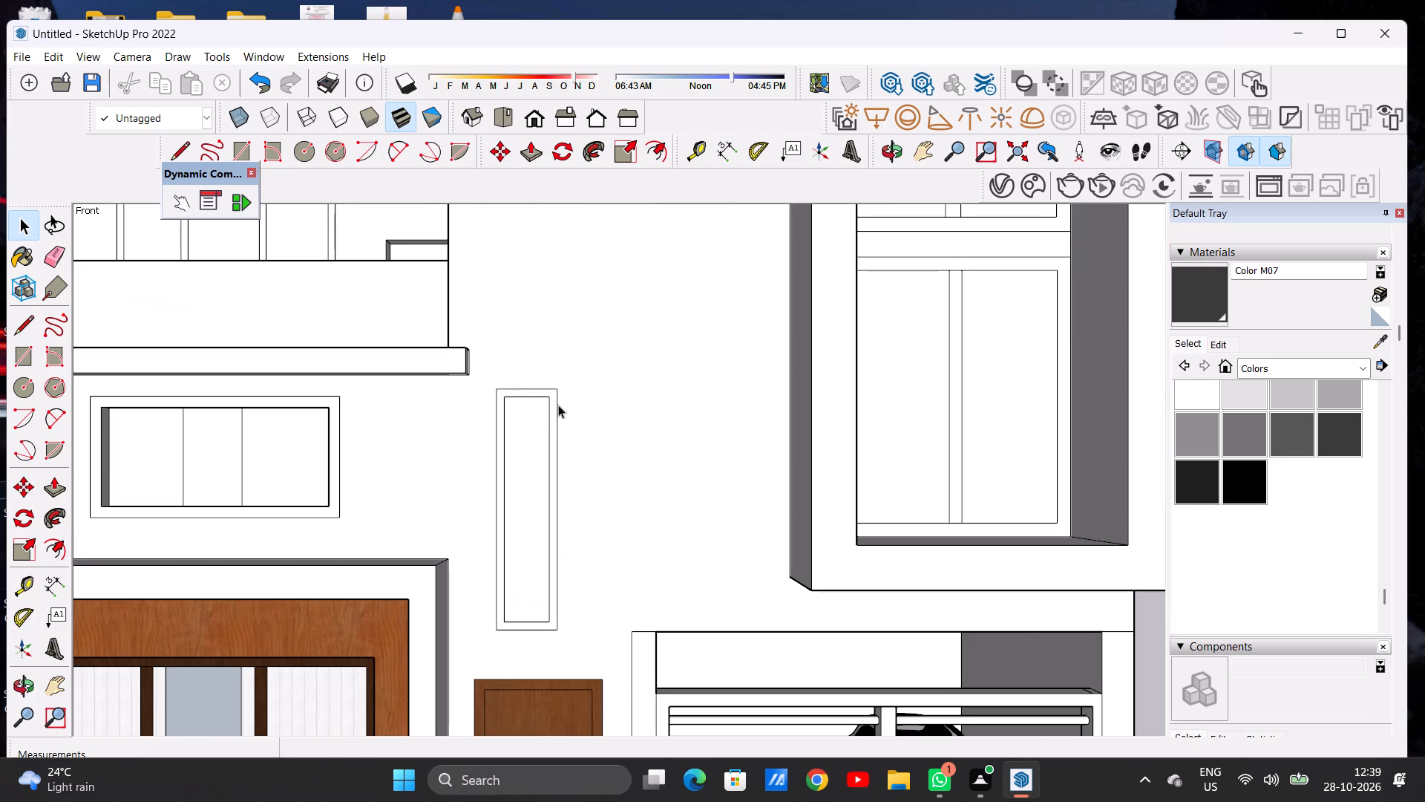
left_click(1264, 362)
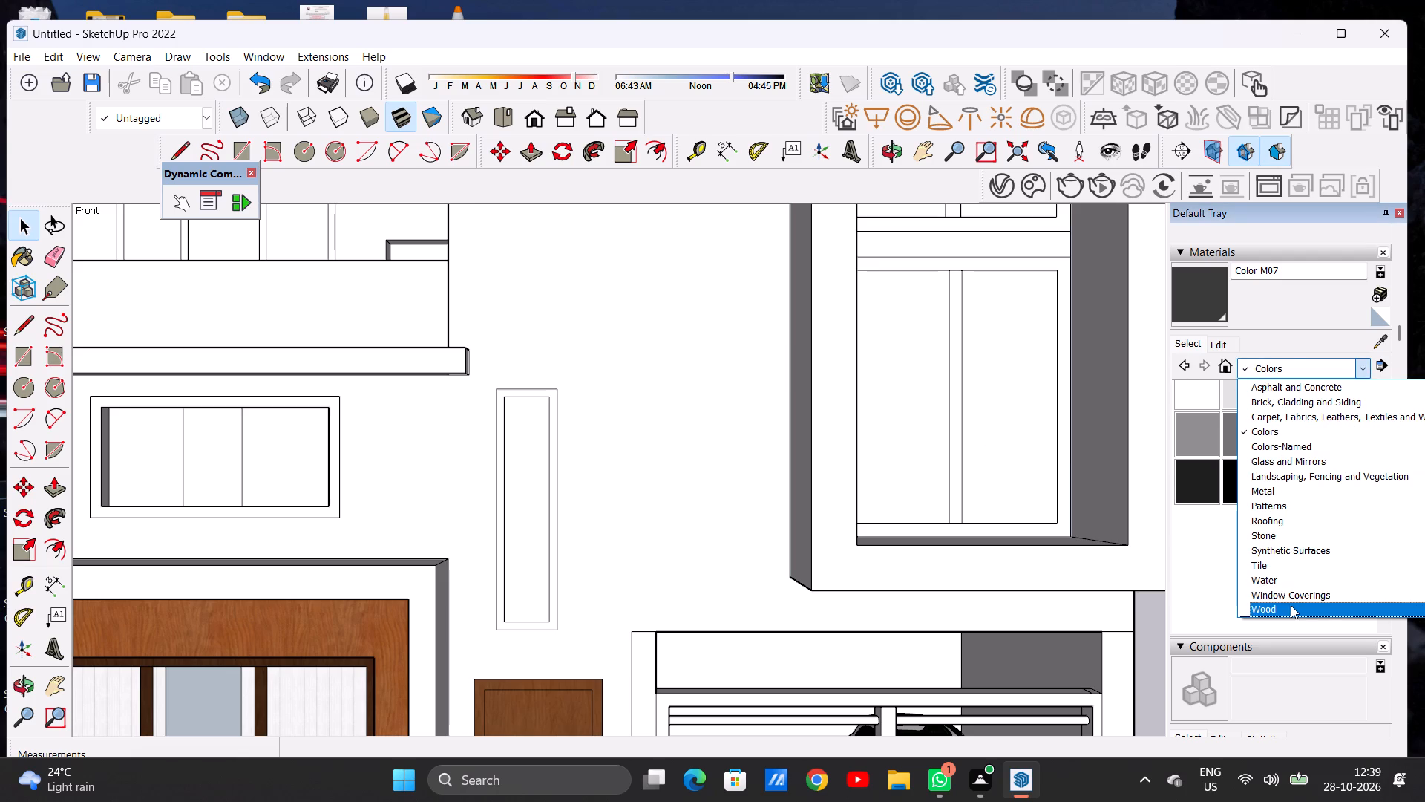
left_click(1291, 605)
left_click(1291, 513)
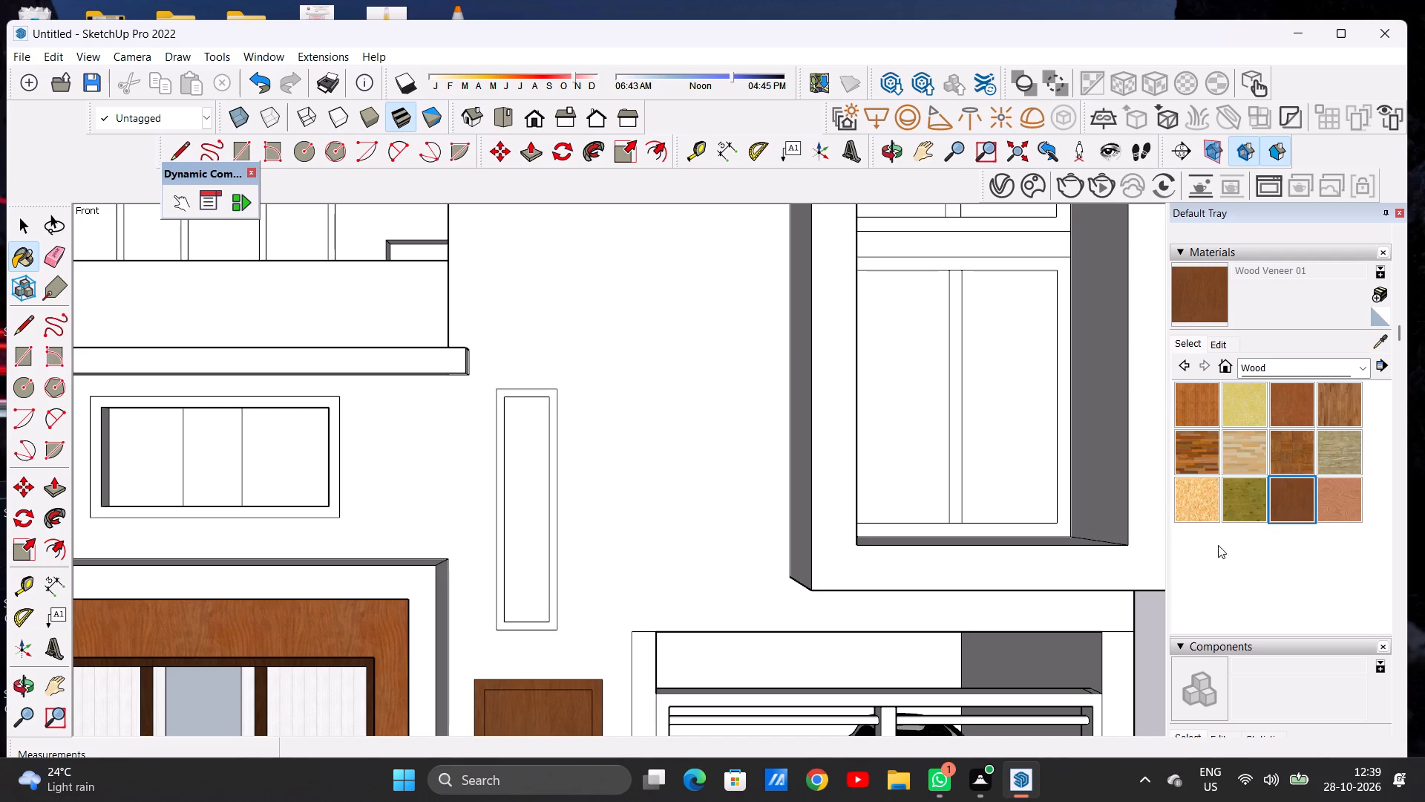
scroll(536, 504, "up", 13)
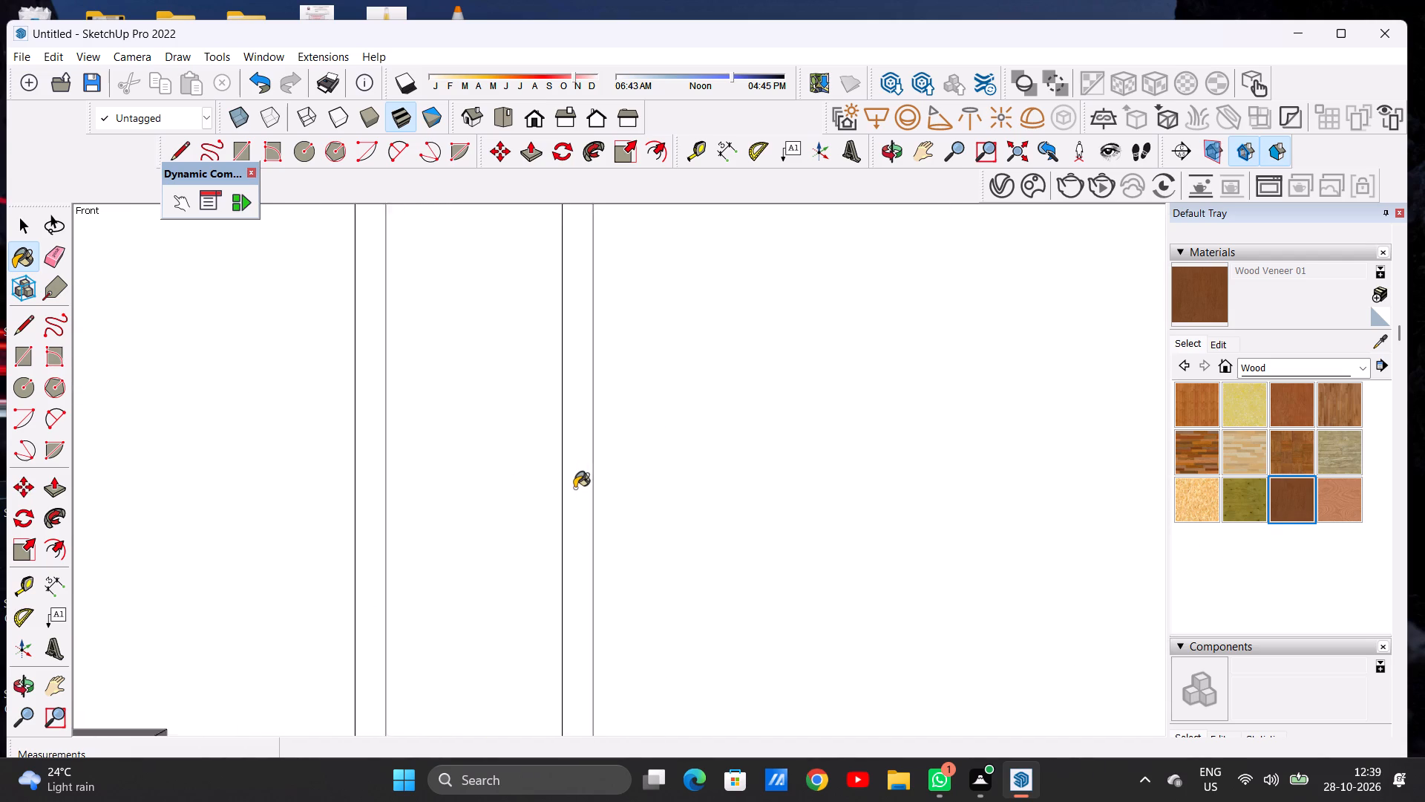
scroll(574, 488, "up", 1)
left_click(574, 487)
scroll(630, 469, "down", 7)
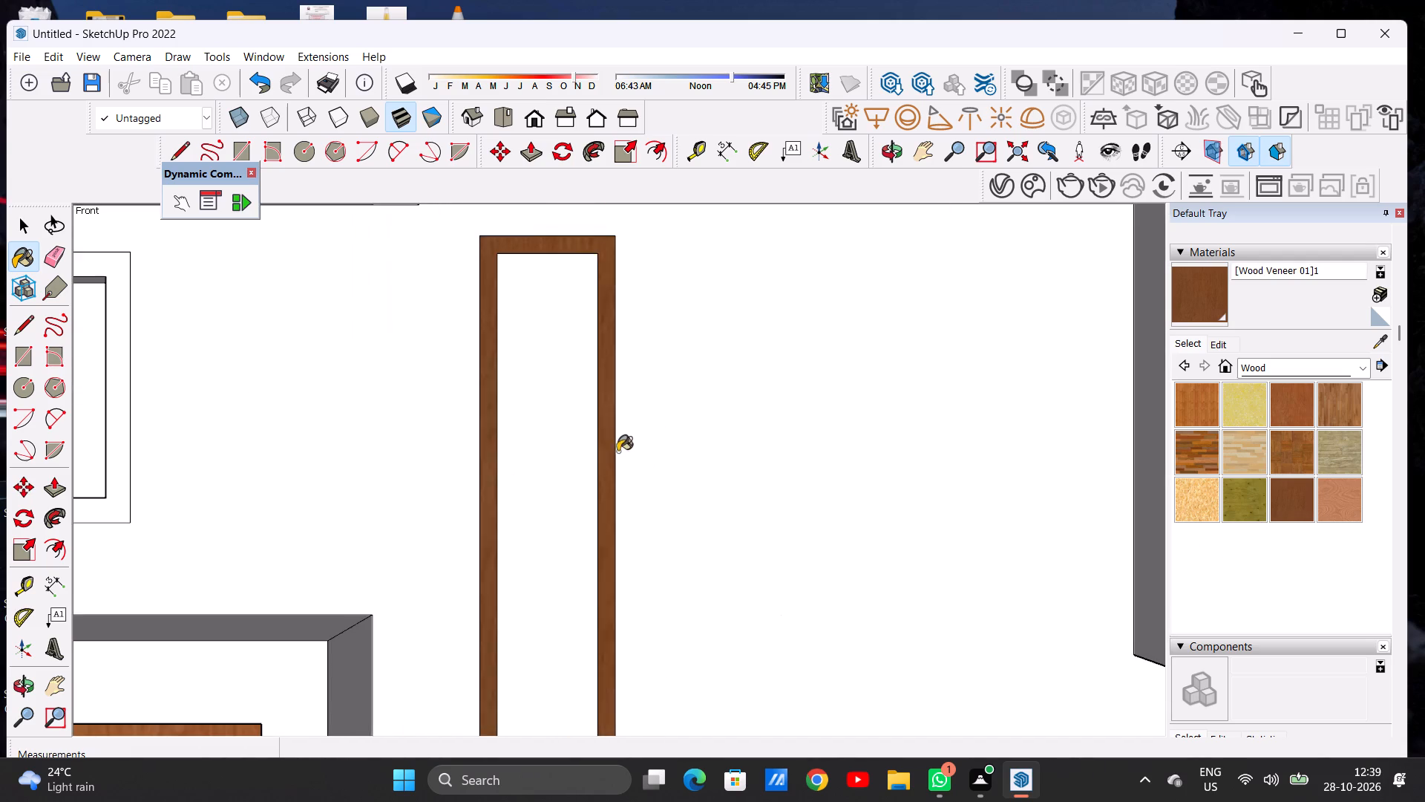
scroll(589, 444, "down", 6)
scroll(589, 444, "up", 1)
scroll(589, 444, "down", 16)
scroll(588, 483, "up", 4)
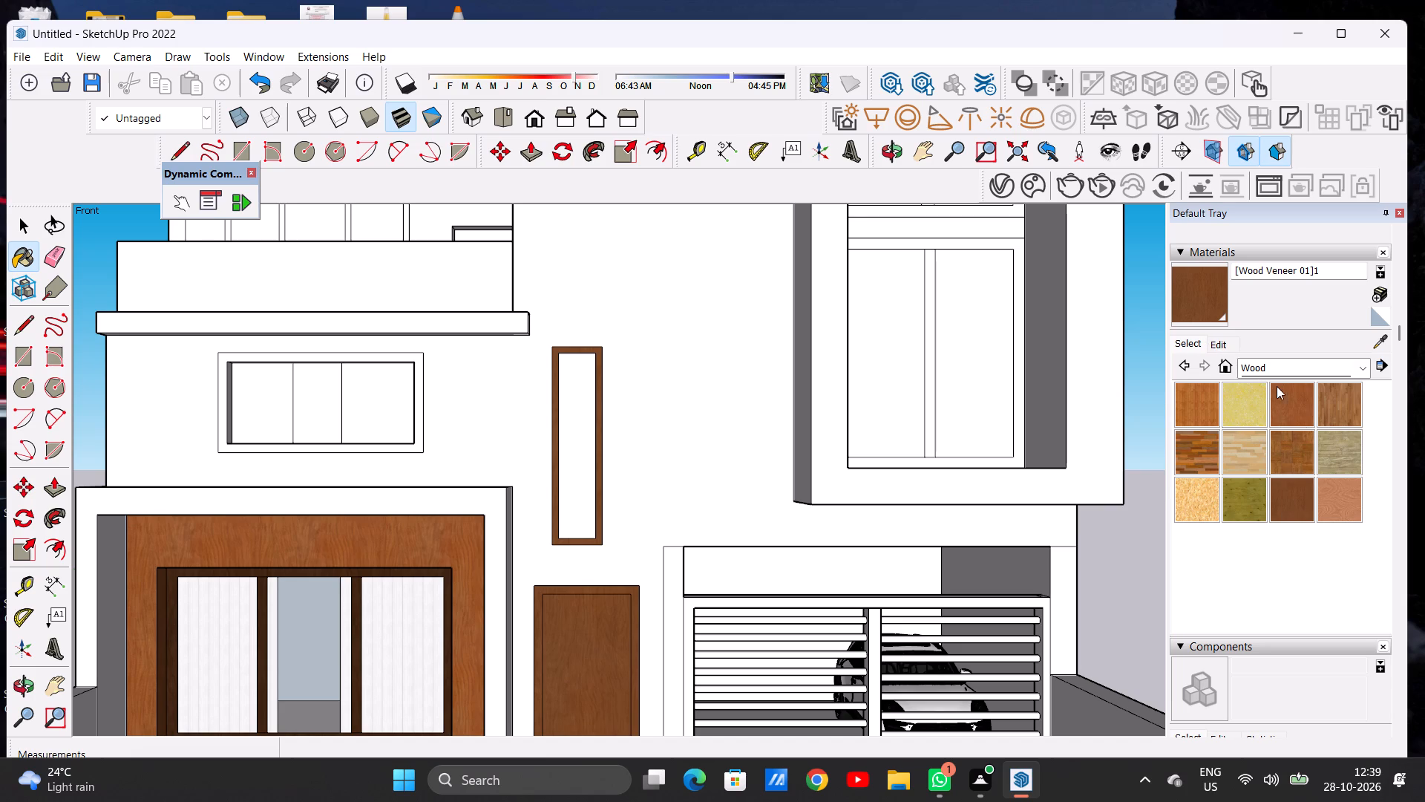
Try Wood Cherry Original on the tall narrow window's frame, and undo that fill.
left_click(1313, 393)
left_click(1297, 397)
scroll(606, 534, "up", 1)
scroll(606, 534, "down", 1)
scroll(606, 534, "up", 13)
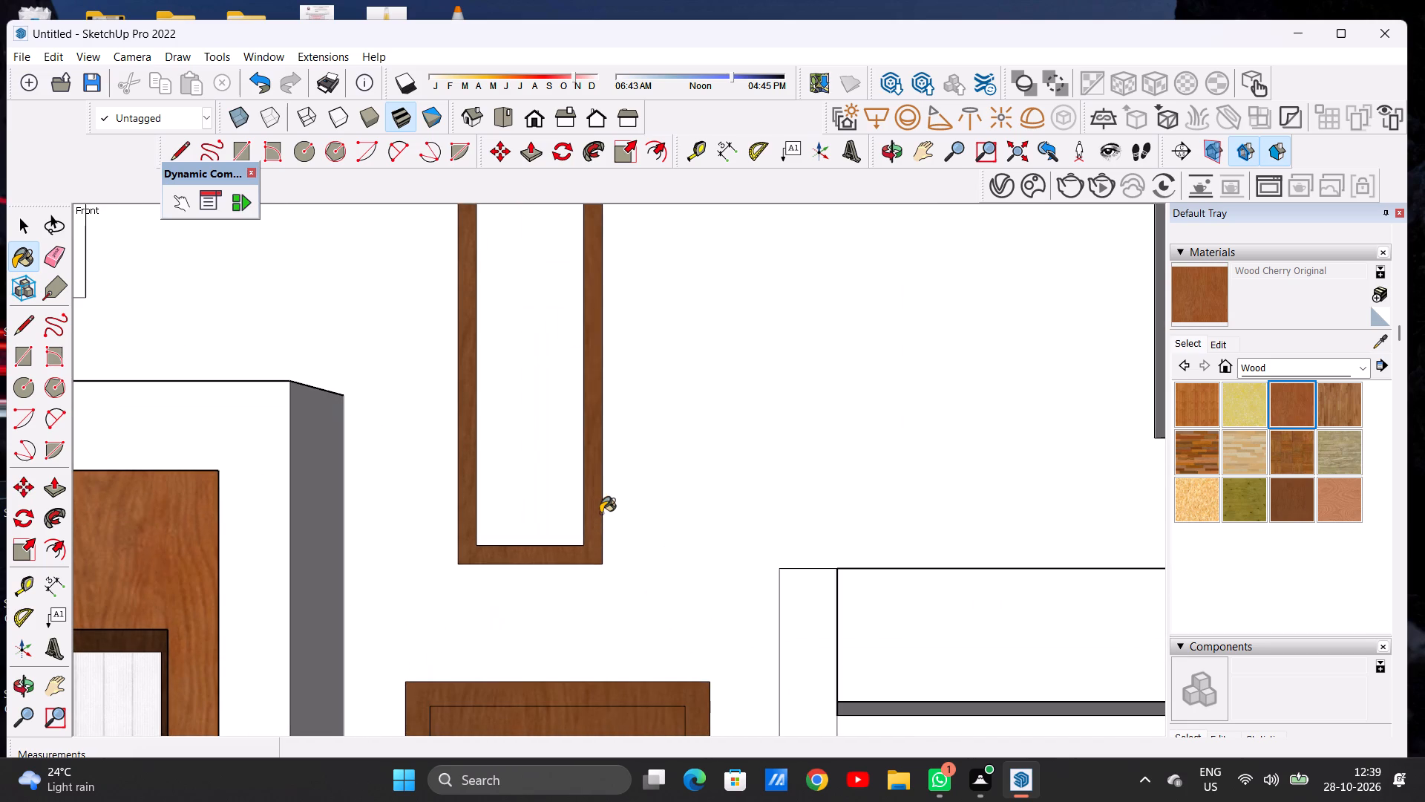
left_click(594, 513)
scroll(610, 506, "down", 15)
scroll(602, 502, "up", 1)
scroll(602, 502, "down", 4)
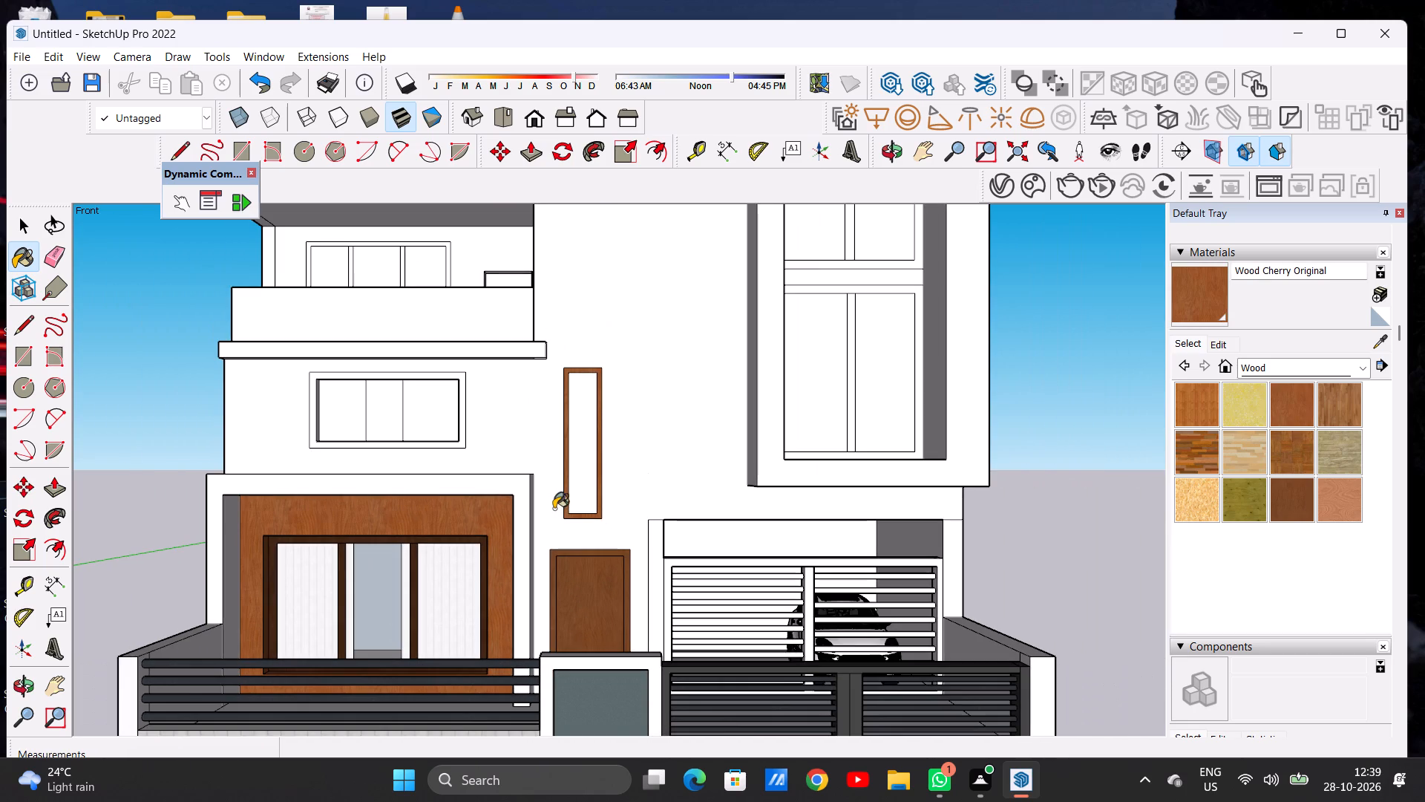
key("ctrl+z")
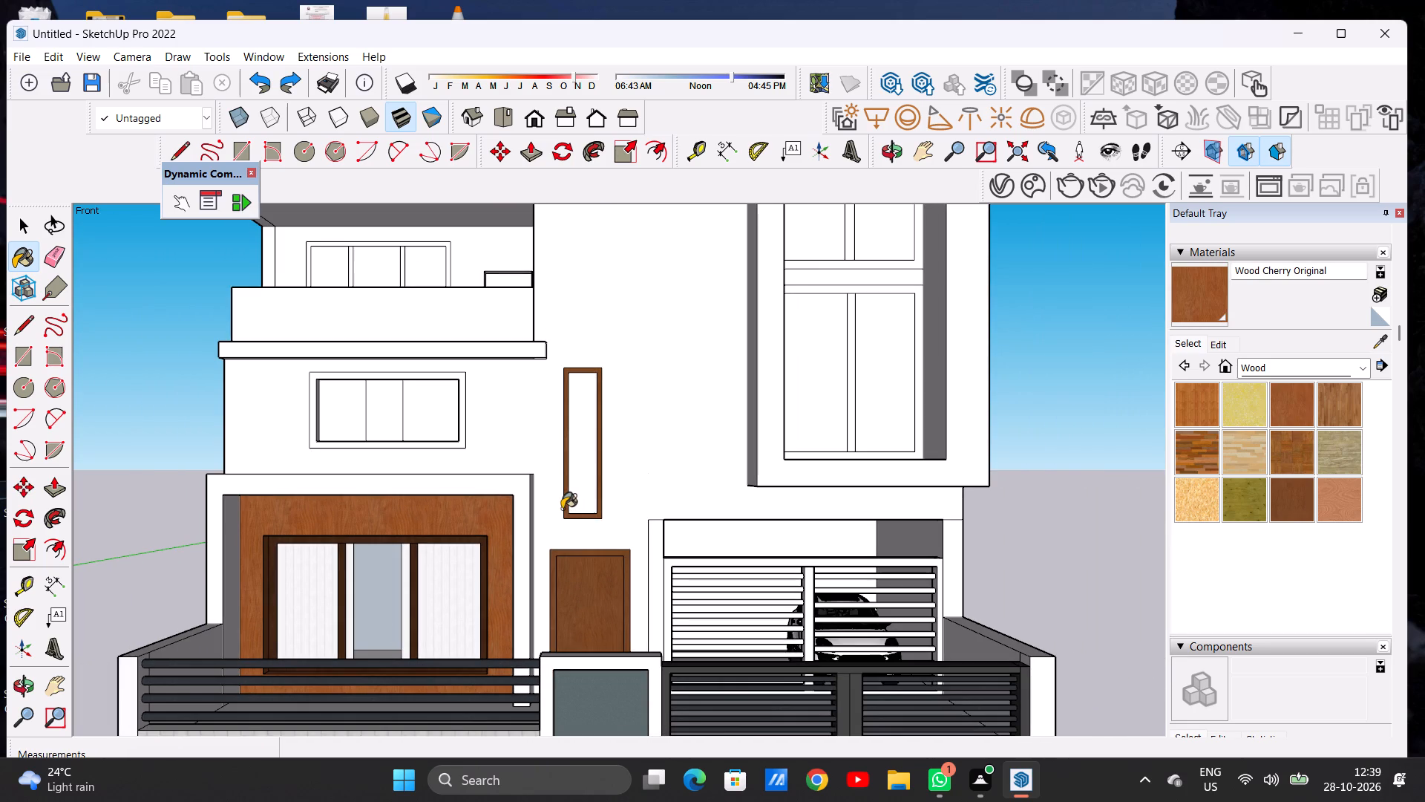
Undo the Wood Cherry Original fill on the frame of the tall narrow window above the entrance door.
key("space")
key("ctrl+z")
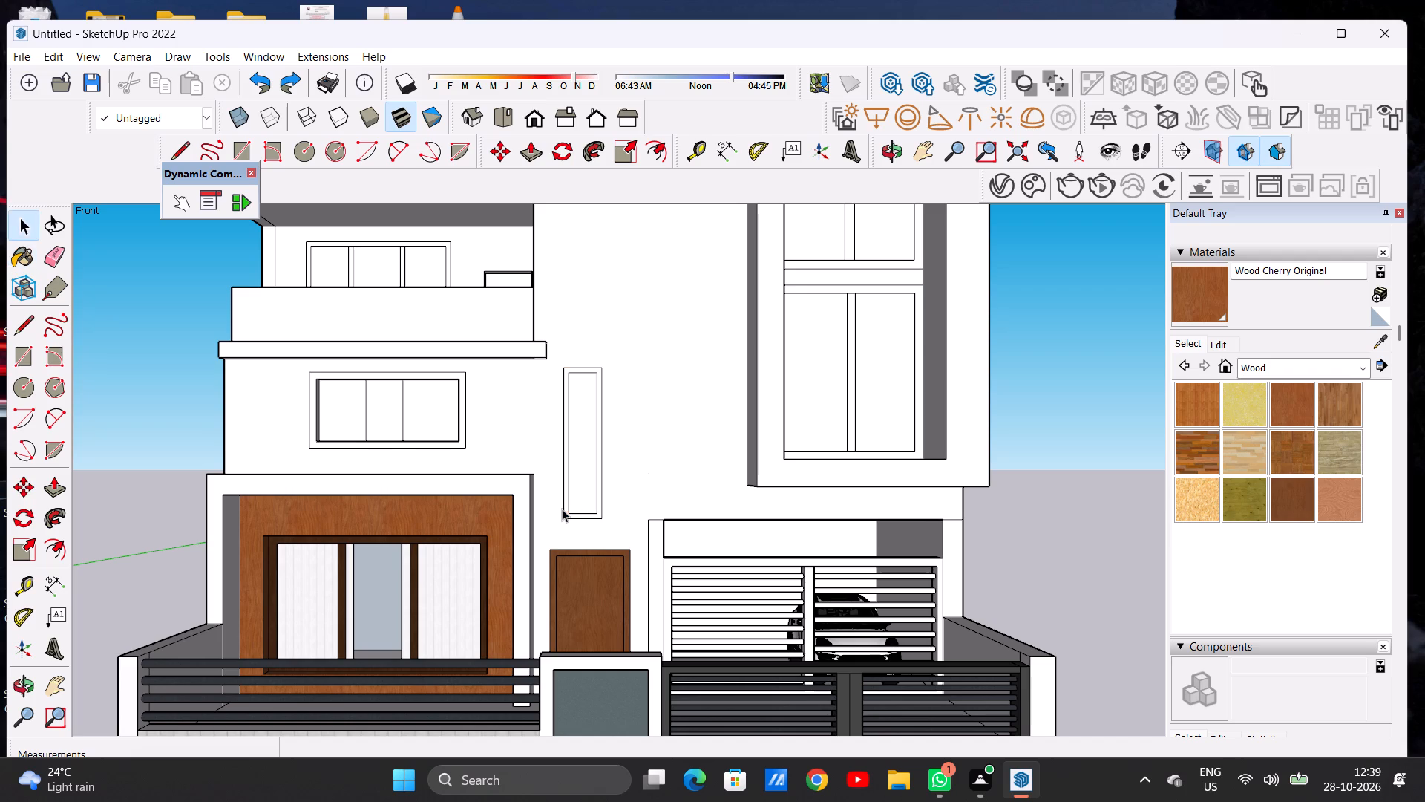
Paint the frame of the tall narrow window above the entrance door with Wood Floor Parquet from the Wood collection.
scroll(574, 512, "up", 1)
scroll(574, 512, "down", 1)
scroll(574, 512, "up", 3)
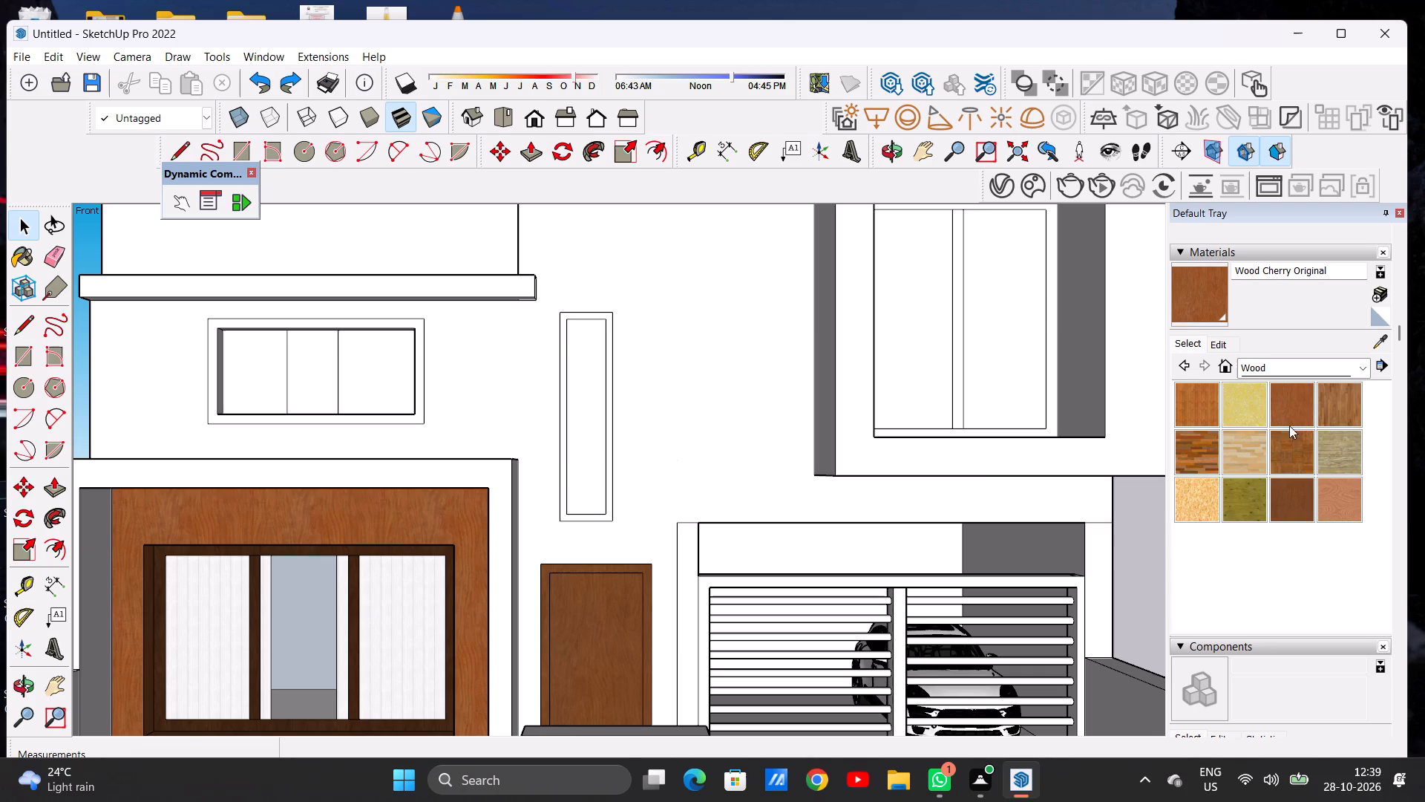
left_click(1288, 453)
scroll(605, 523, "up", 7)
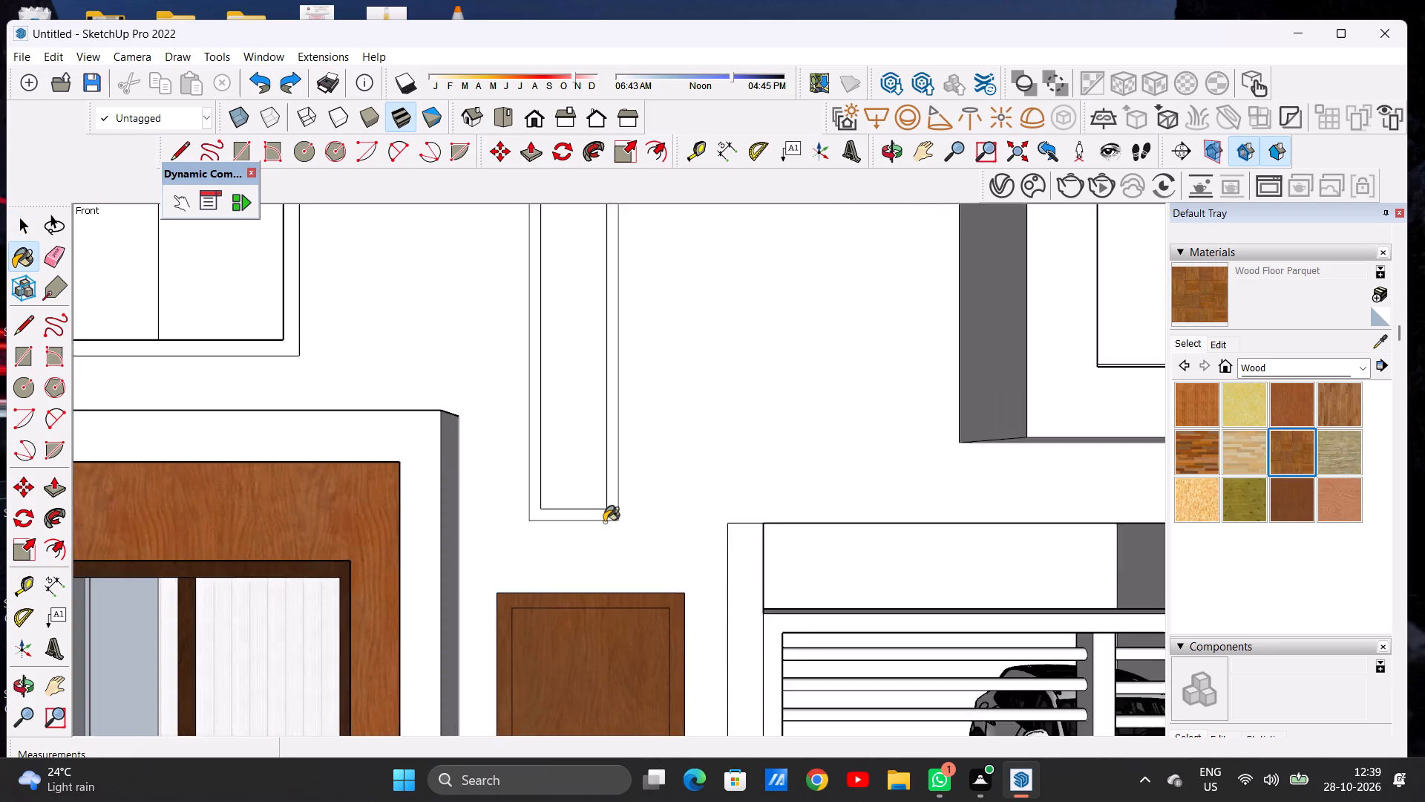
scroll(604, 522, "up", 6)
left_click(620, 509)
scroll(624, 508, "down", 11)
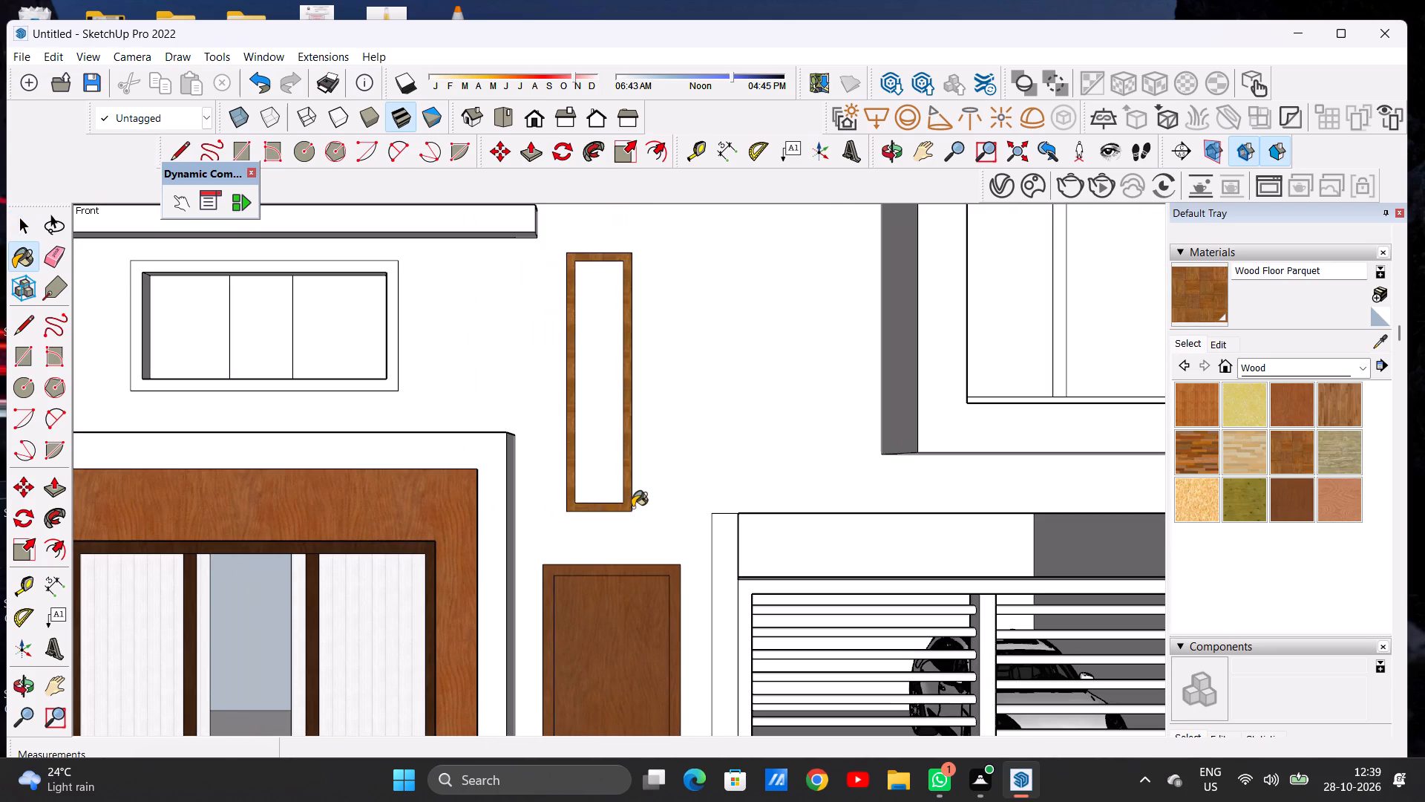
Darken the color of the Wood Floor Parquet material.
left_click(1214, 346)
left_click(1265, 443)
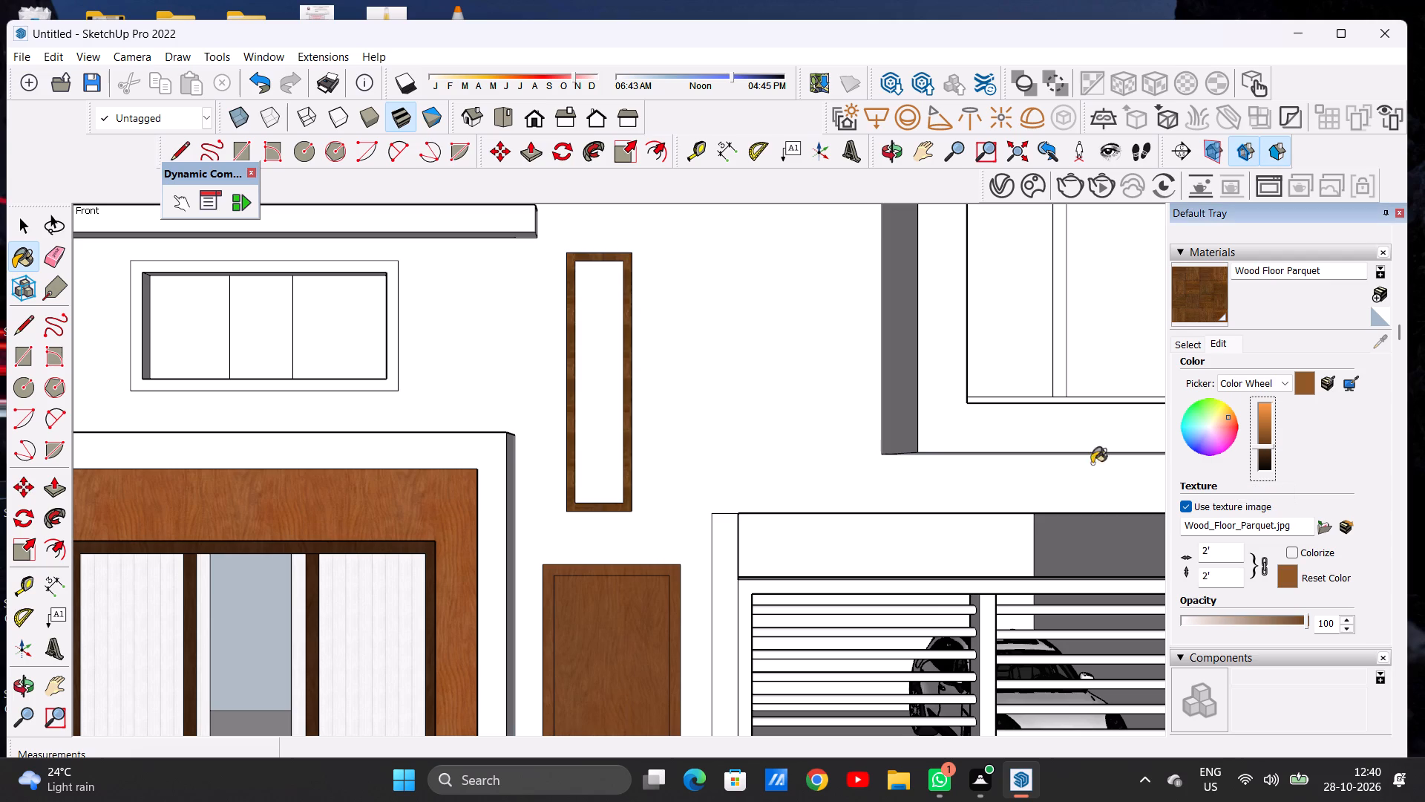
Paint the front frame of the wide three-pane window below the lower balcony with Wood Floor Parquet.
scroll(681, 534, "down", 15)
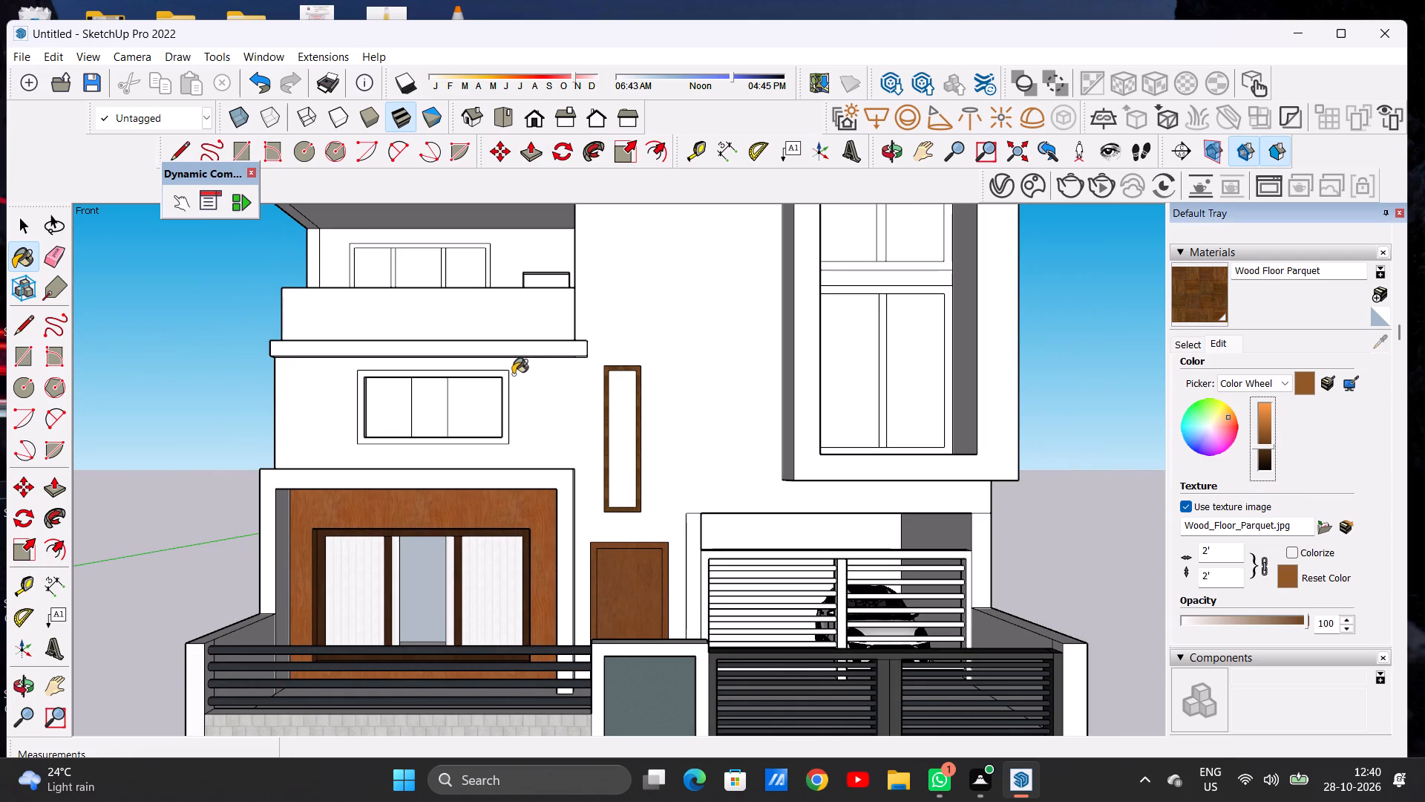
scroll(507, 396, "up", 11)
left_click(505, 417)
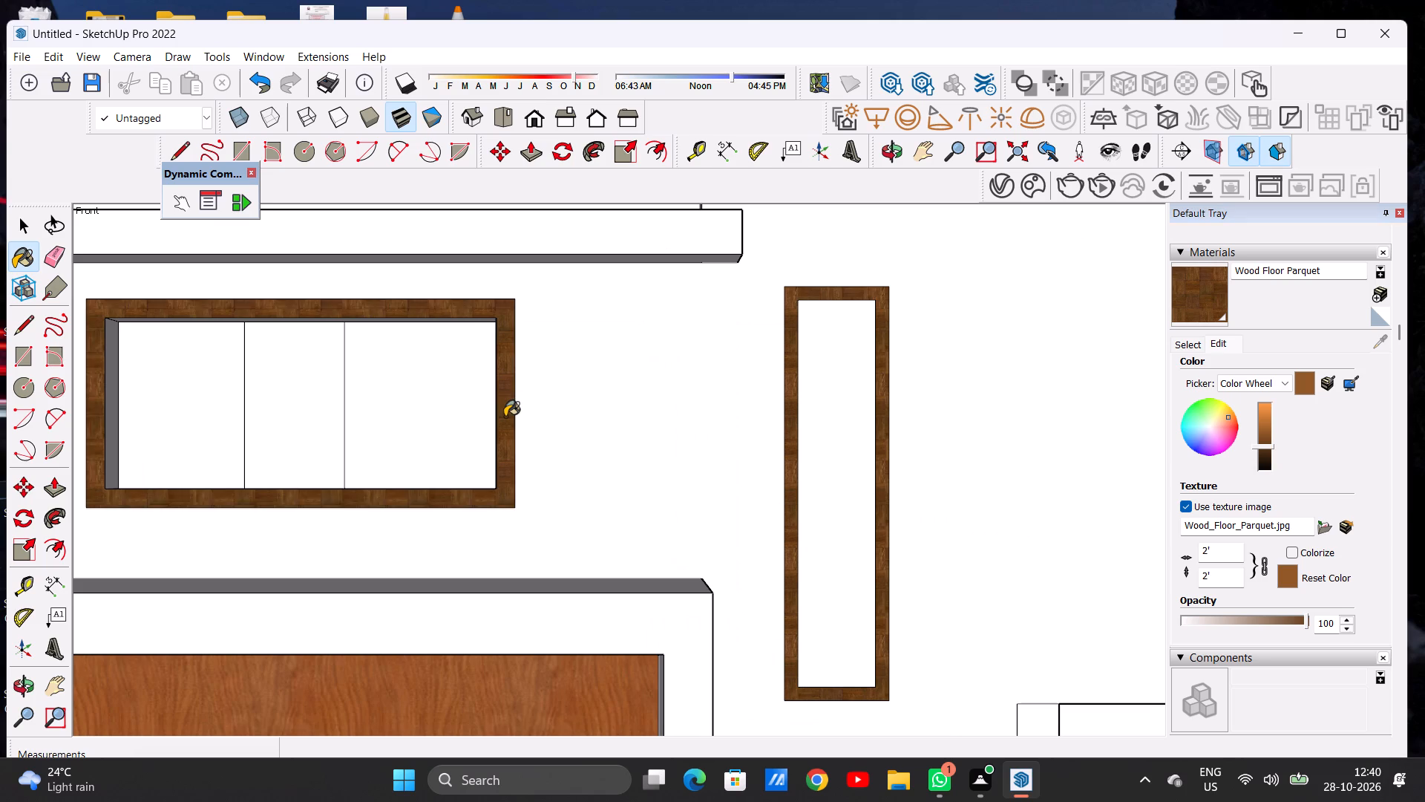
Paint the sill and left inner reveal of the wide three-pane window with Wood Floor Parquet.
scroll(612, 407, "down", 6)
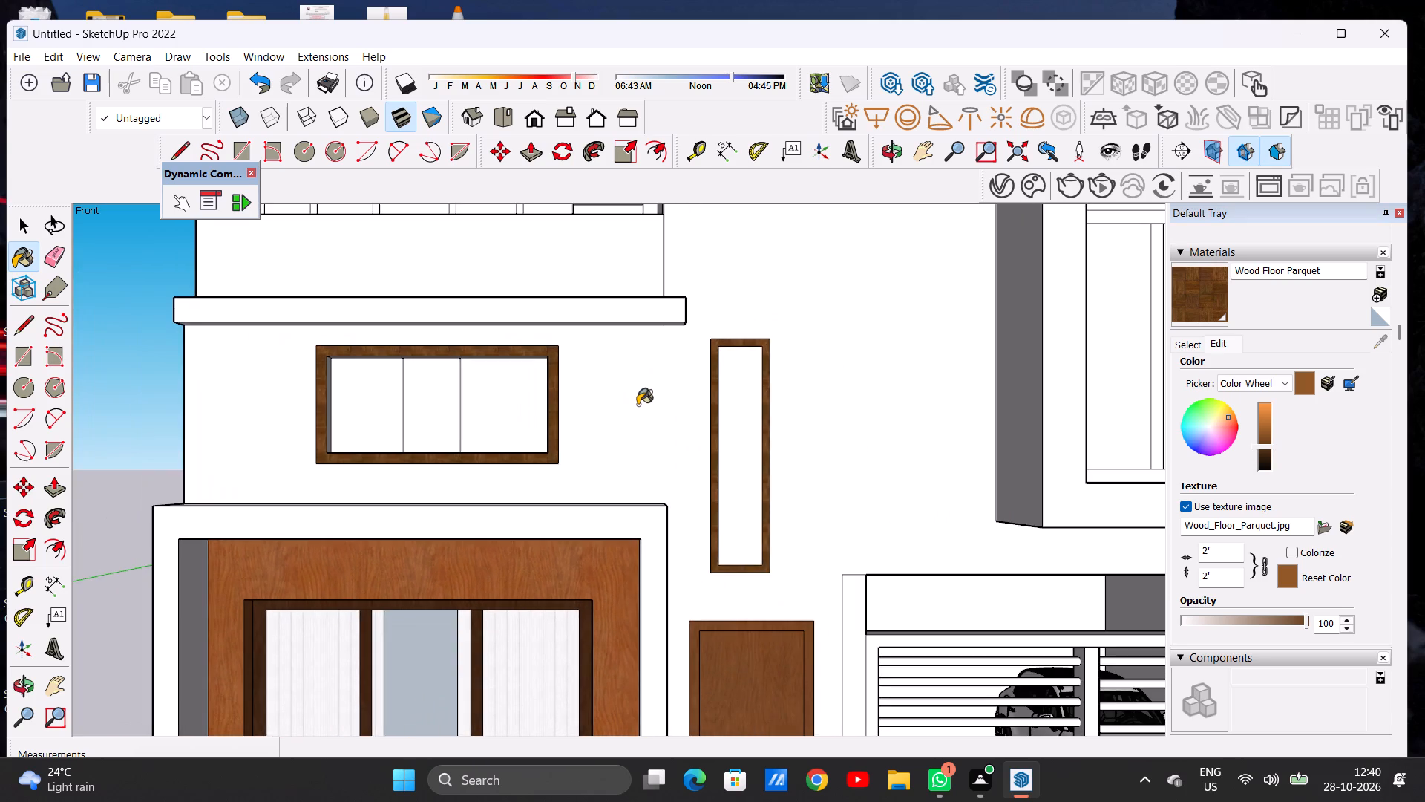
scroll(638, 405, "down", 4)
scroll(433, 414, "up", 5)
middle_click_drag(421, 416, 405, 419)
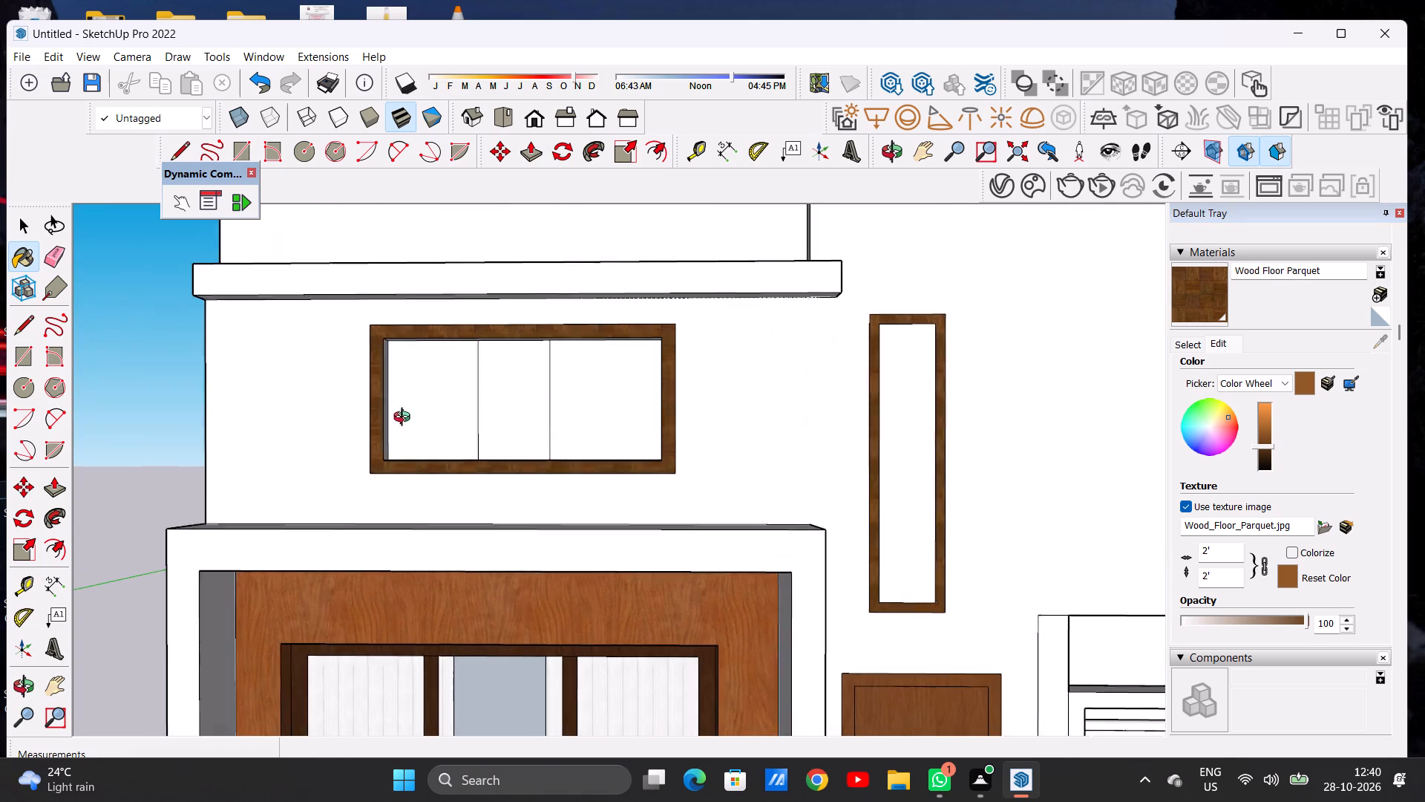
middle_click_drag(405, 419, 358, 501)
scroll(387, 459, "up", 20)
scroll(398, 493, "down", 1)
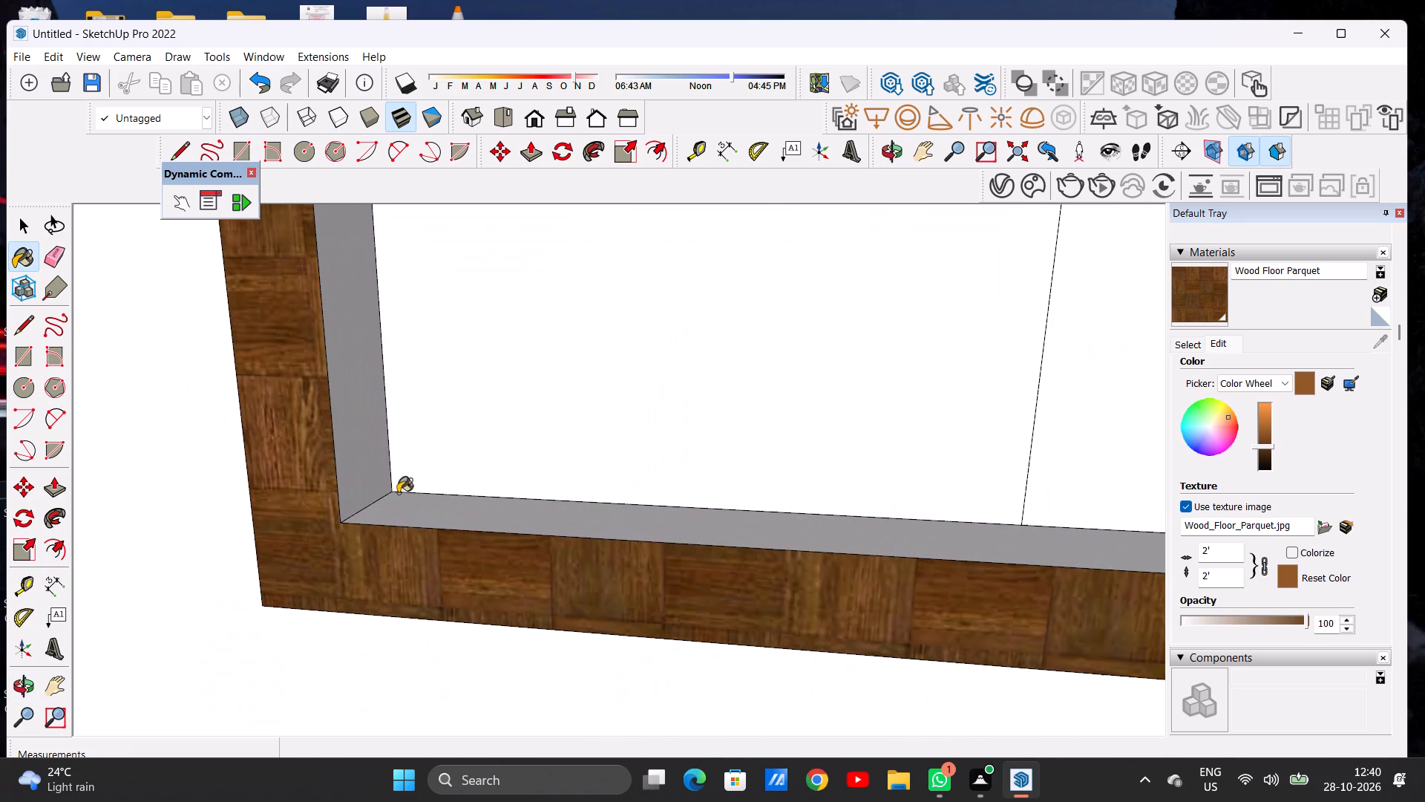
left_click(396, 503)
left_click(376, 459)
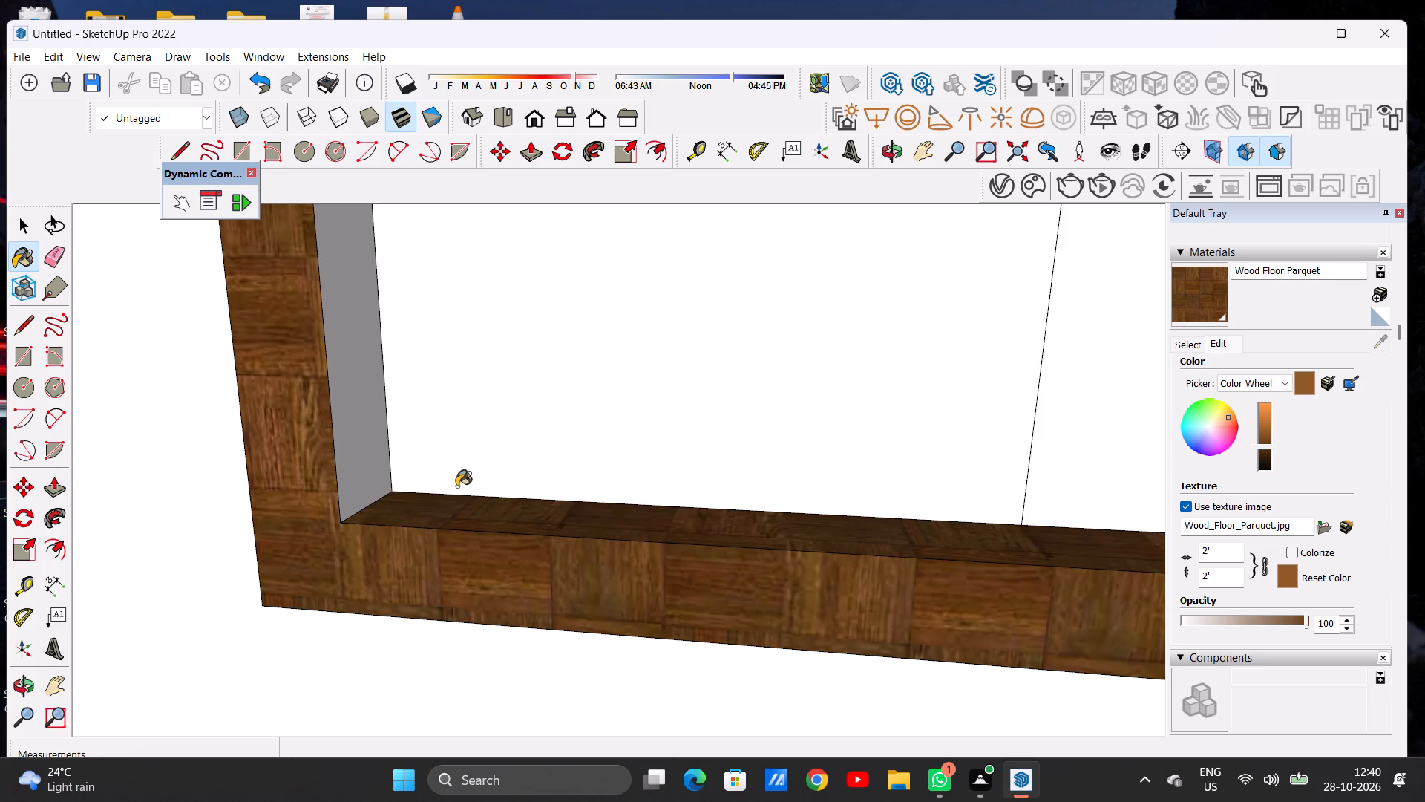
Paint the top and right inner reveals of the wide three-pane window with Wood Floor Parquet.
scroll(461, 486, "down", 19)
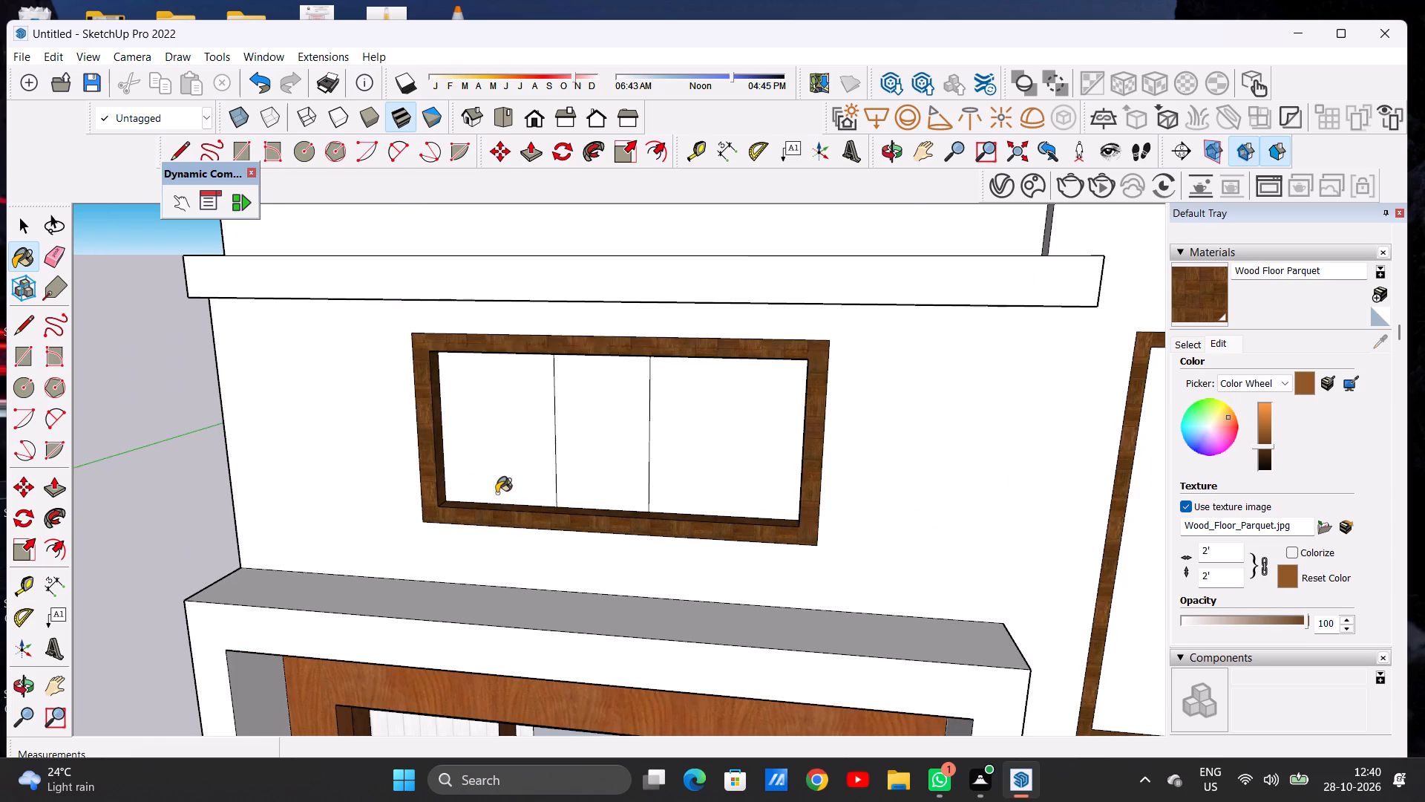
middle_click_drag(476, 489, 763, 338)
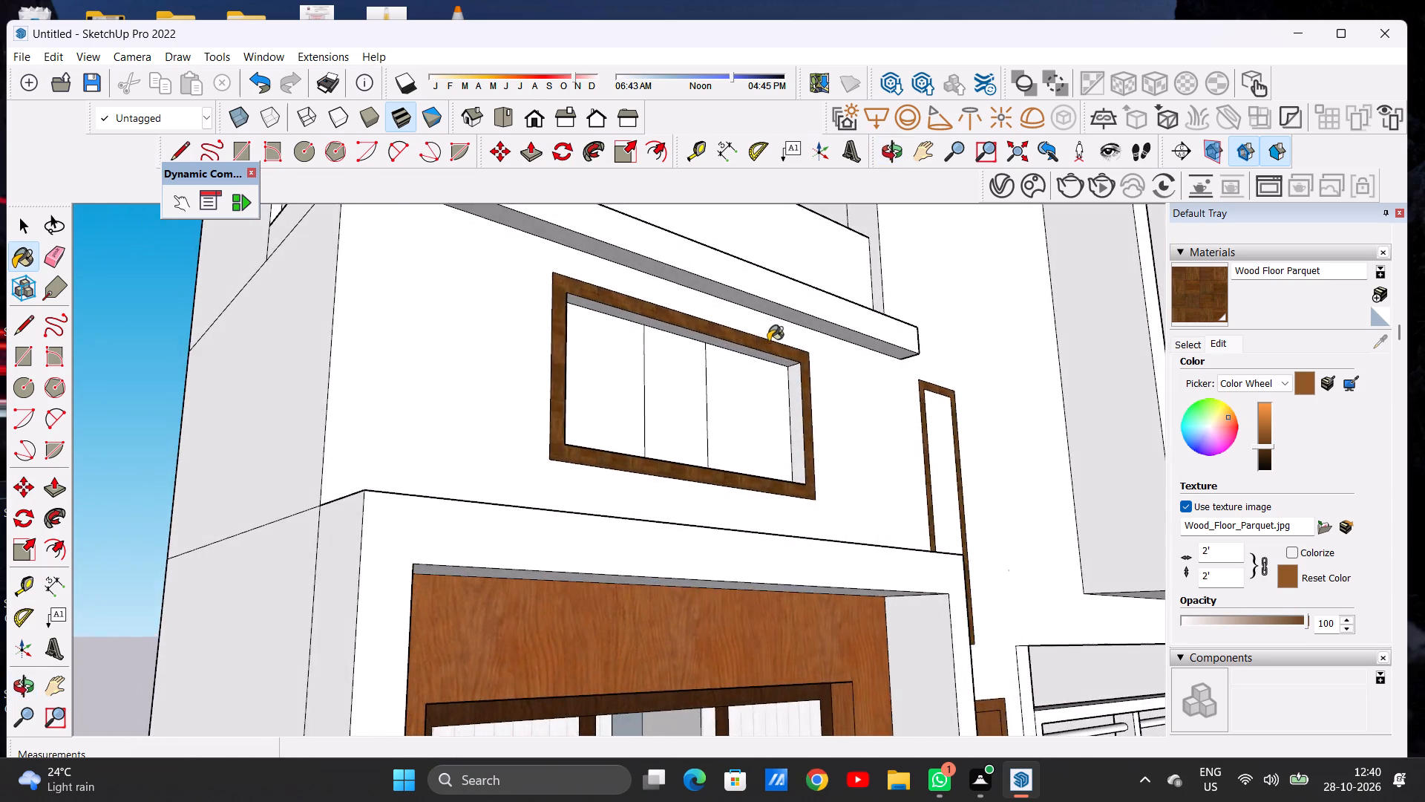
scroll(776, 350, "up", 17)
scroll(805, 374, "down", 1)
scroll(805, 374, "up", 1)
left_click(775, 370)
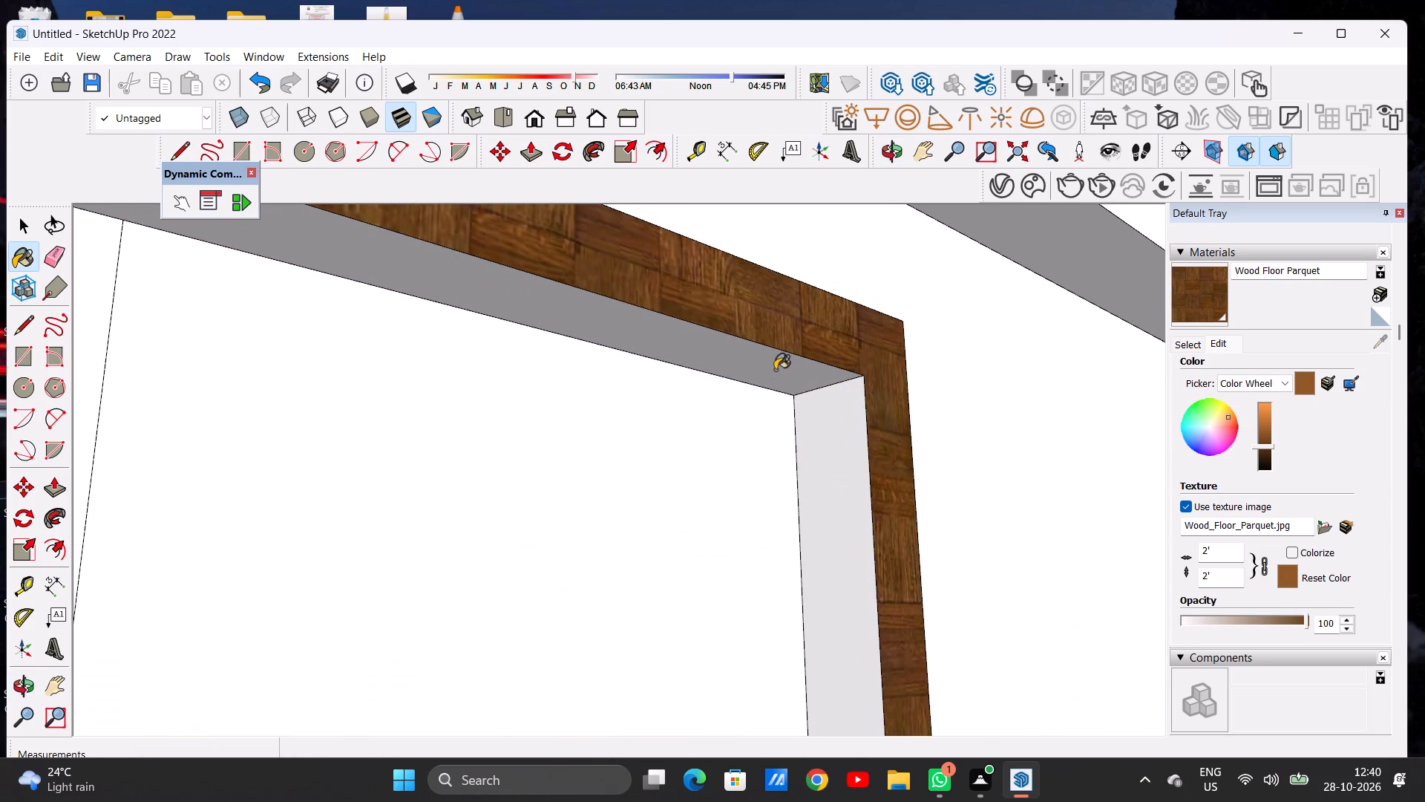
left_click(837, 436)
Review the wood window frames from close up and across the whole front facade.
scroll(837, 436, "down", 8)
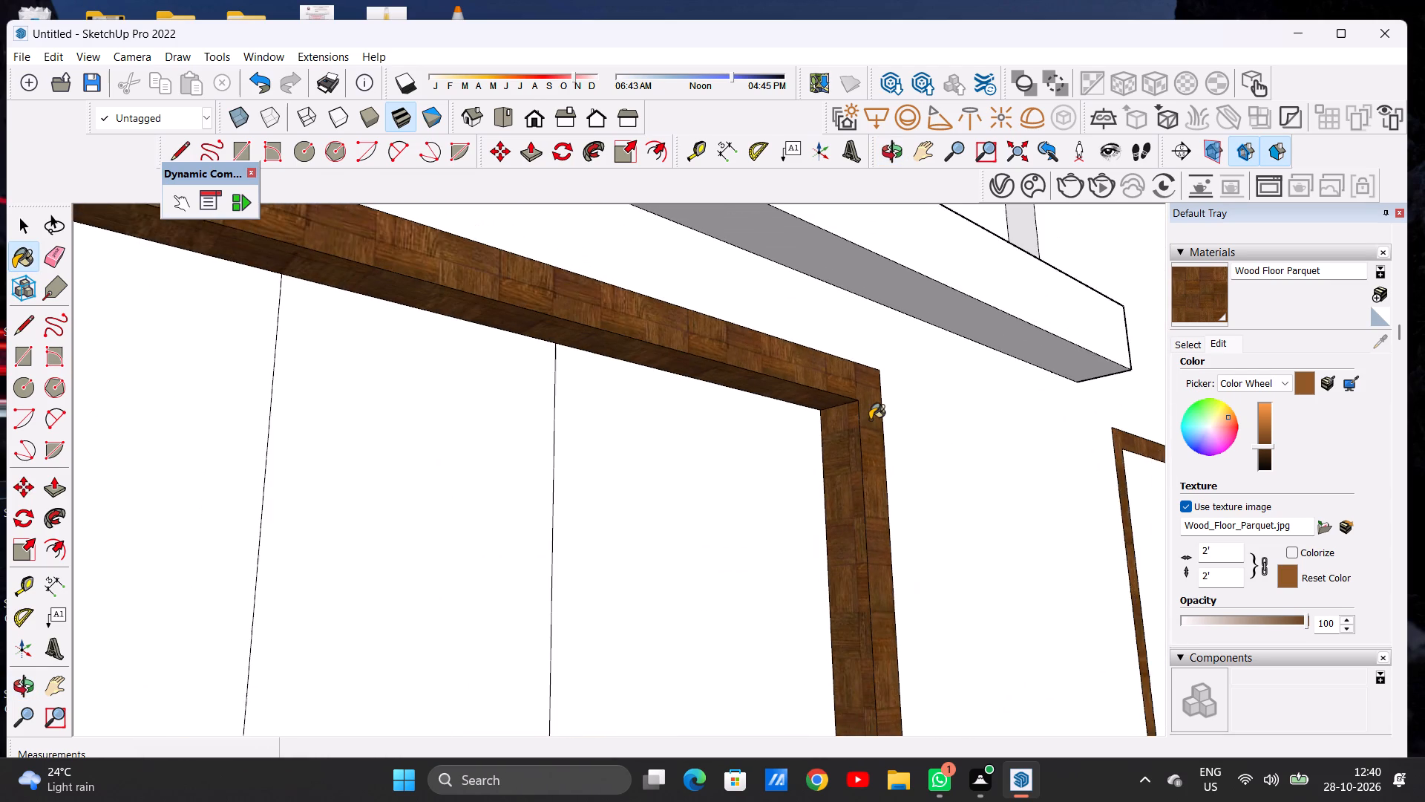
scroll(870, 420, "down", 8)
middle_click_drag(740, 436, 453, 408)
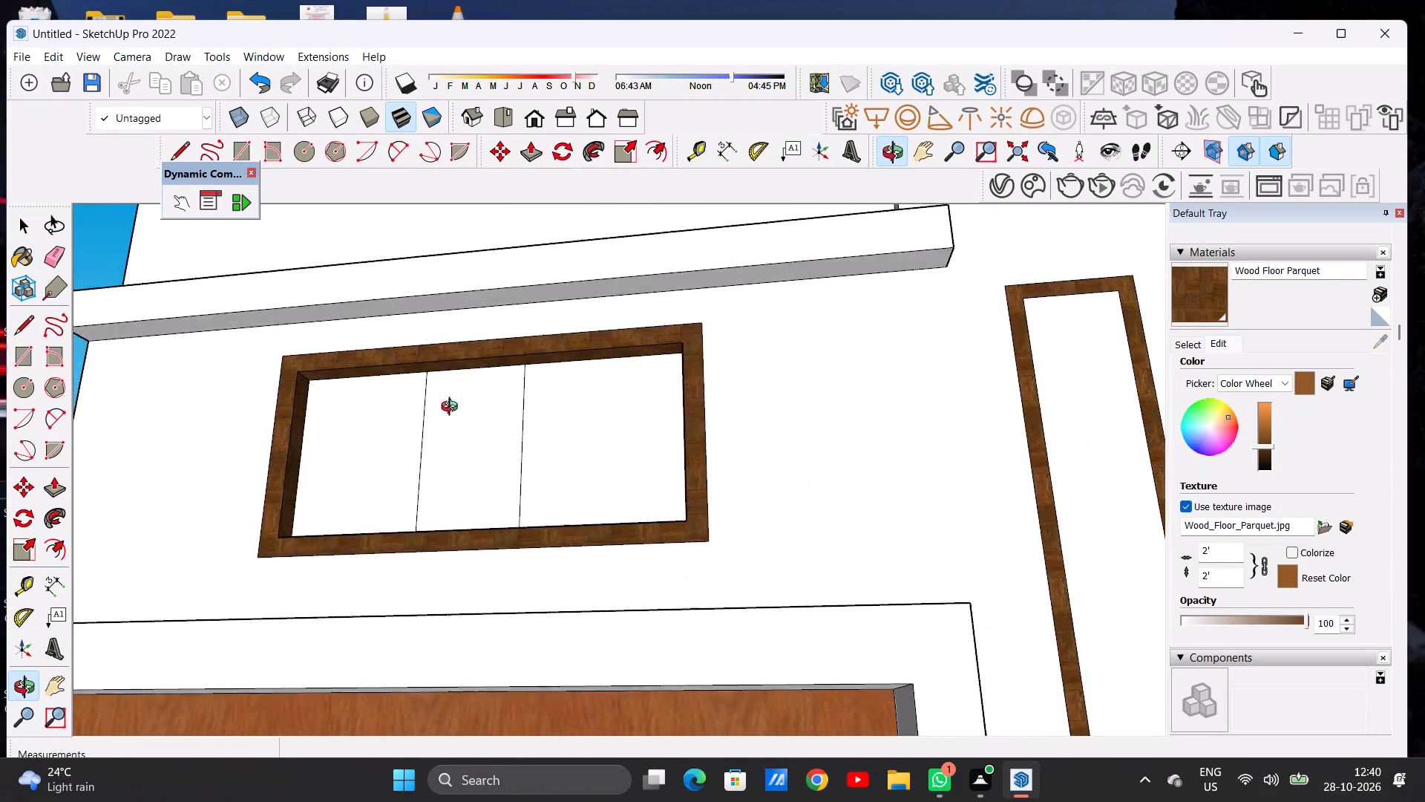
middle_click_drag(453, 408, 453, 481)
scroll(612, 480, "down", 5)
scroll(695, 467, "down", 5)
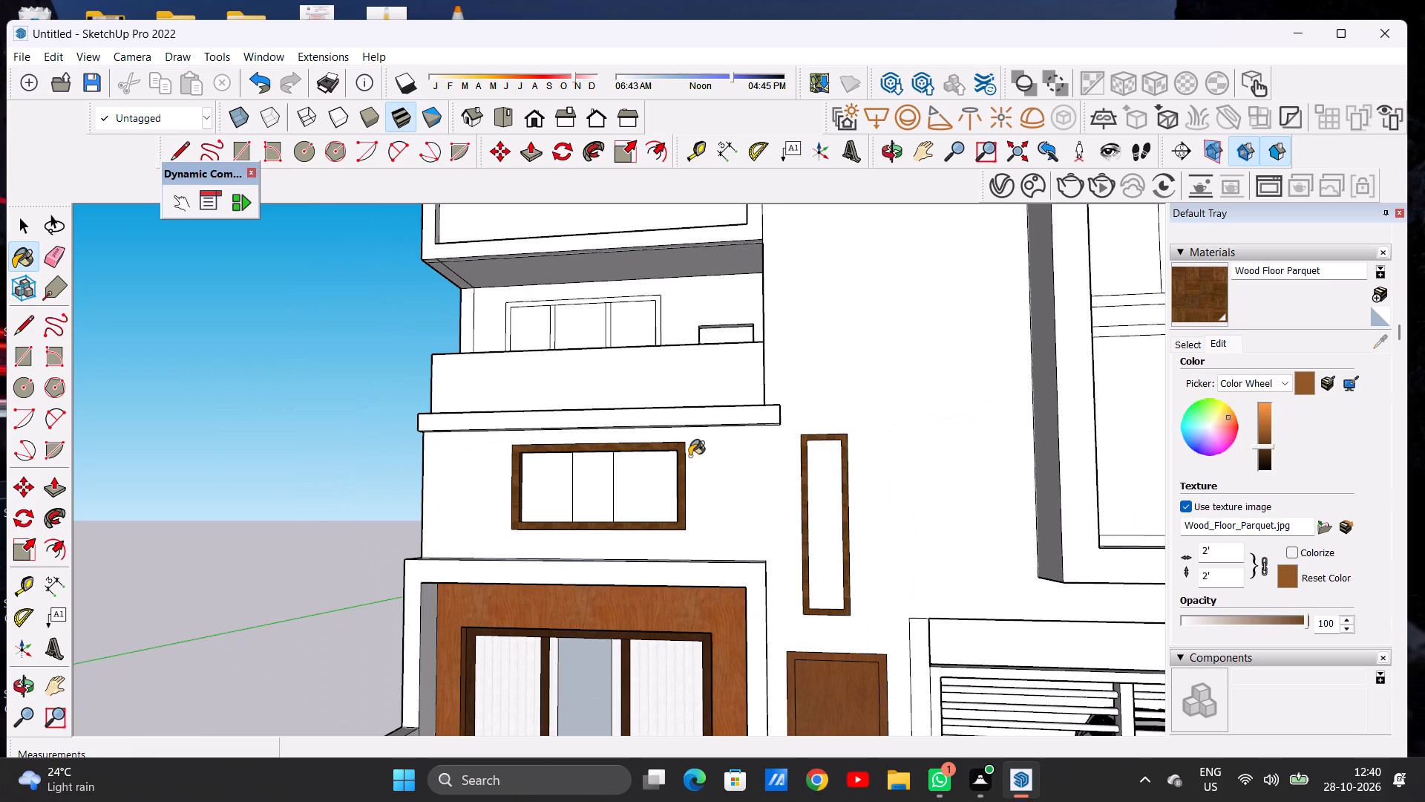
scroll(703, 443, "down", 11)
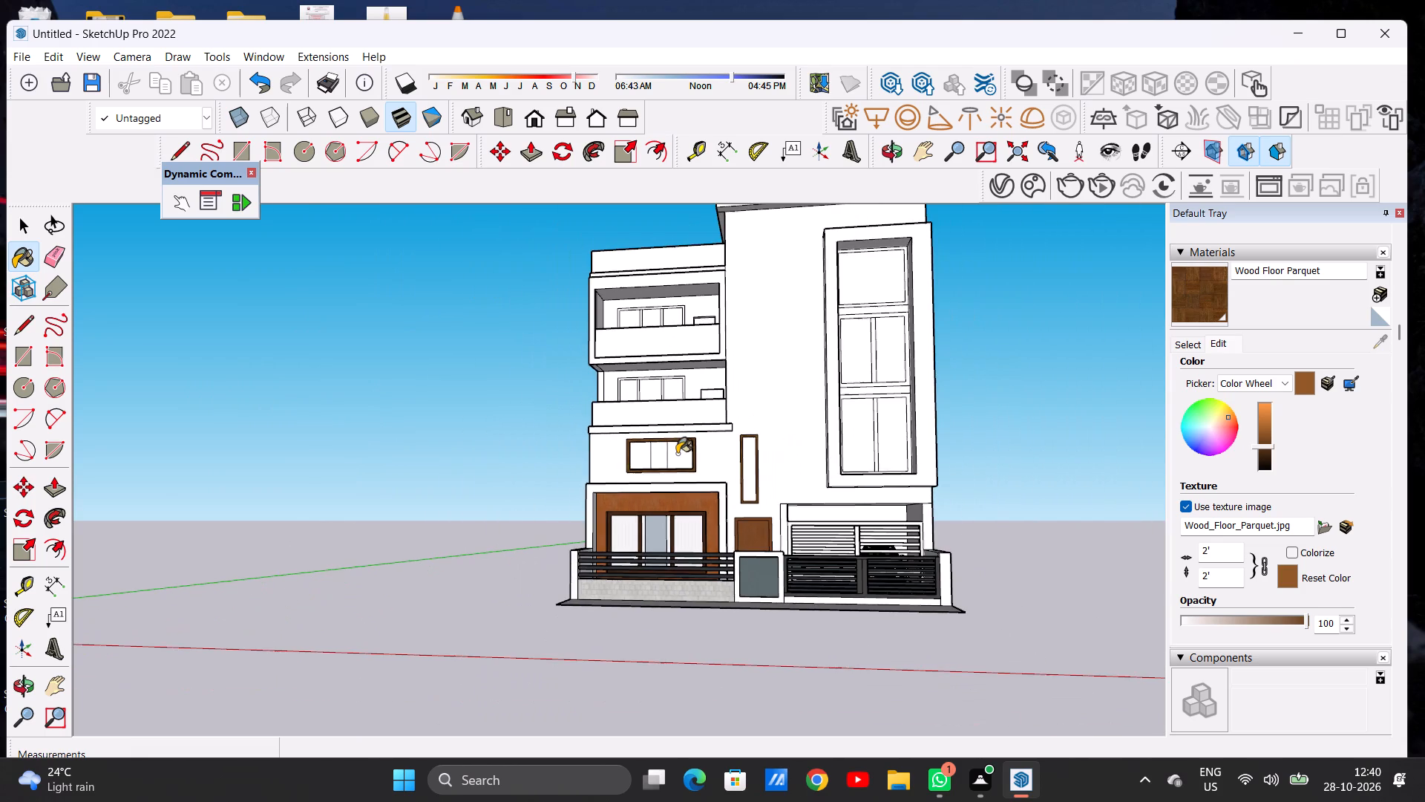
middle_click_drag(681, 460, 704, 521)
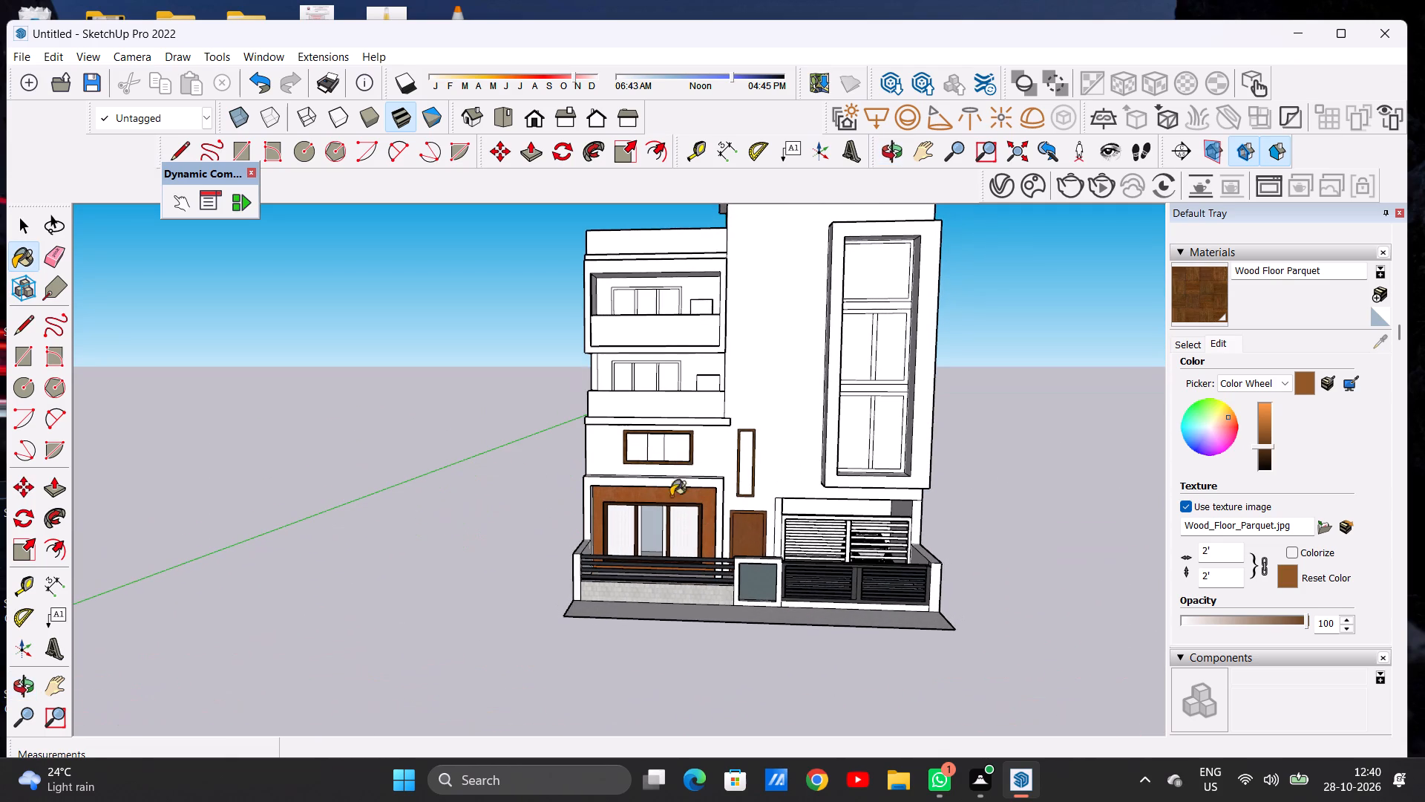
Paint the outer frame and both vertical dividers of the lower balcony's three-panel window with Wood Floor Parquet.
scroll(678, 408, "up", 1)
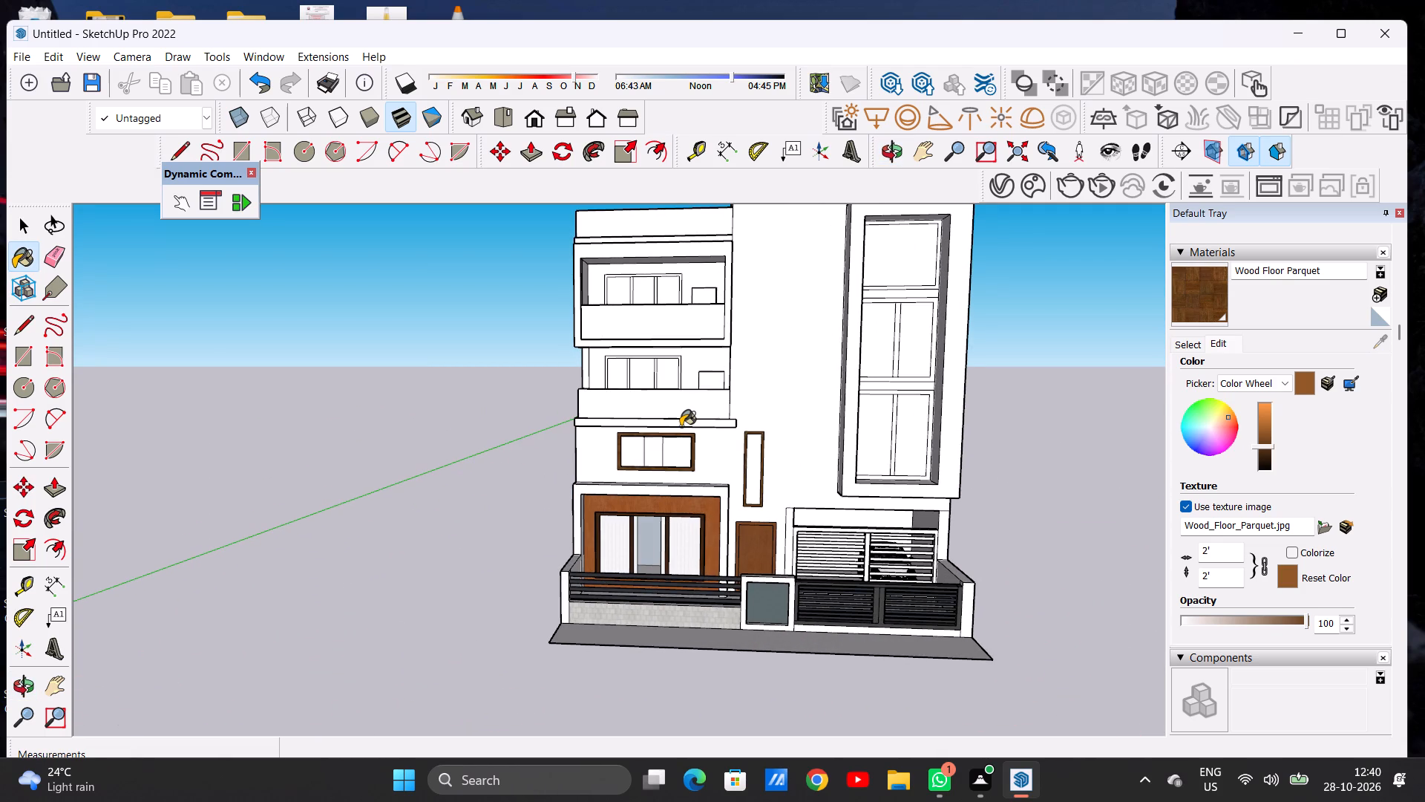
scroll(667, 357, "up", 5)
scroll(672, 374, "down", 1)
scroll(672, 374, "up", 1)
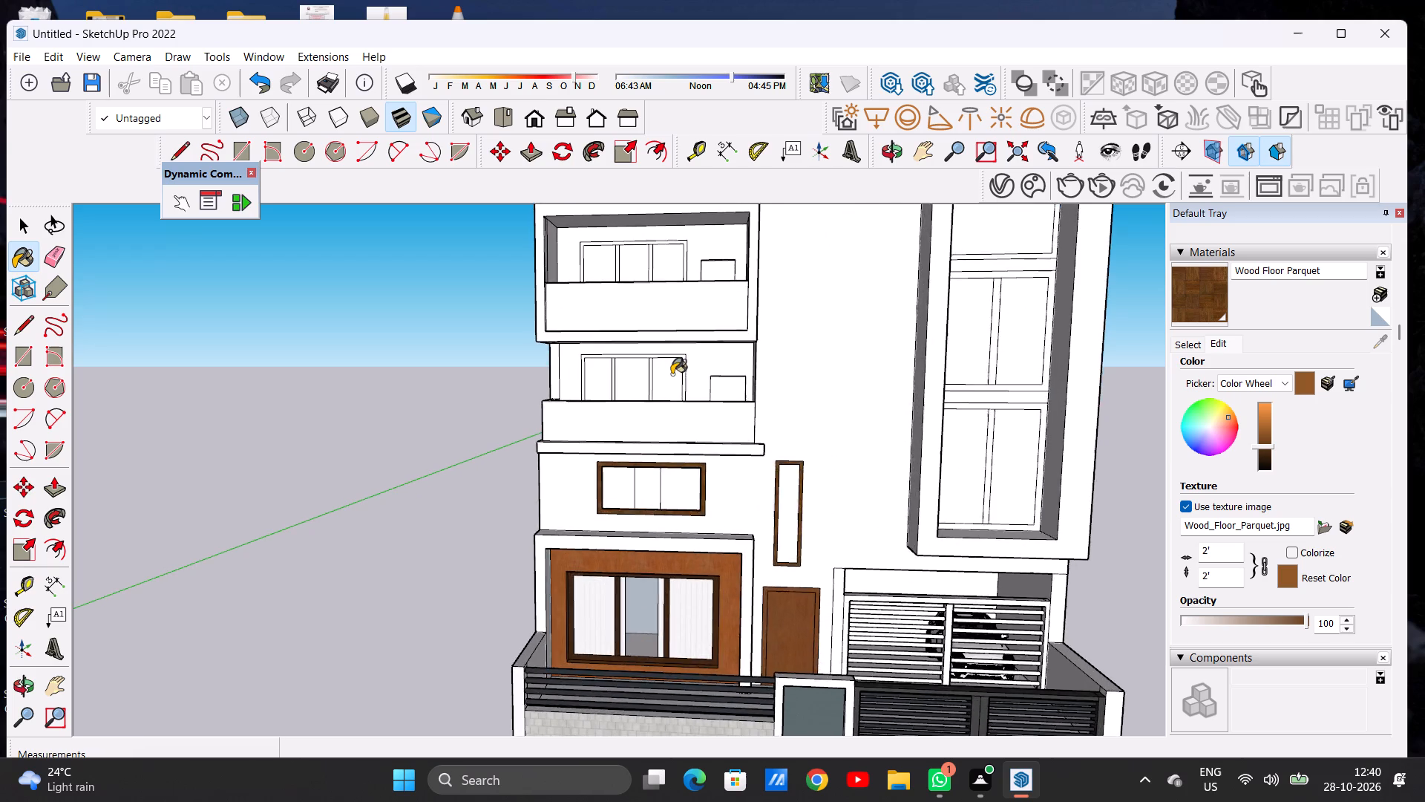
scroll(672, 374, "up", 5)
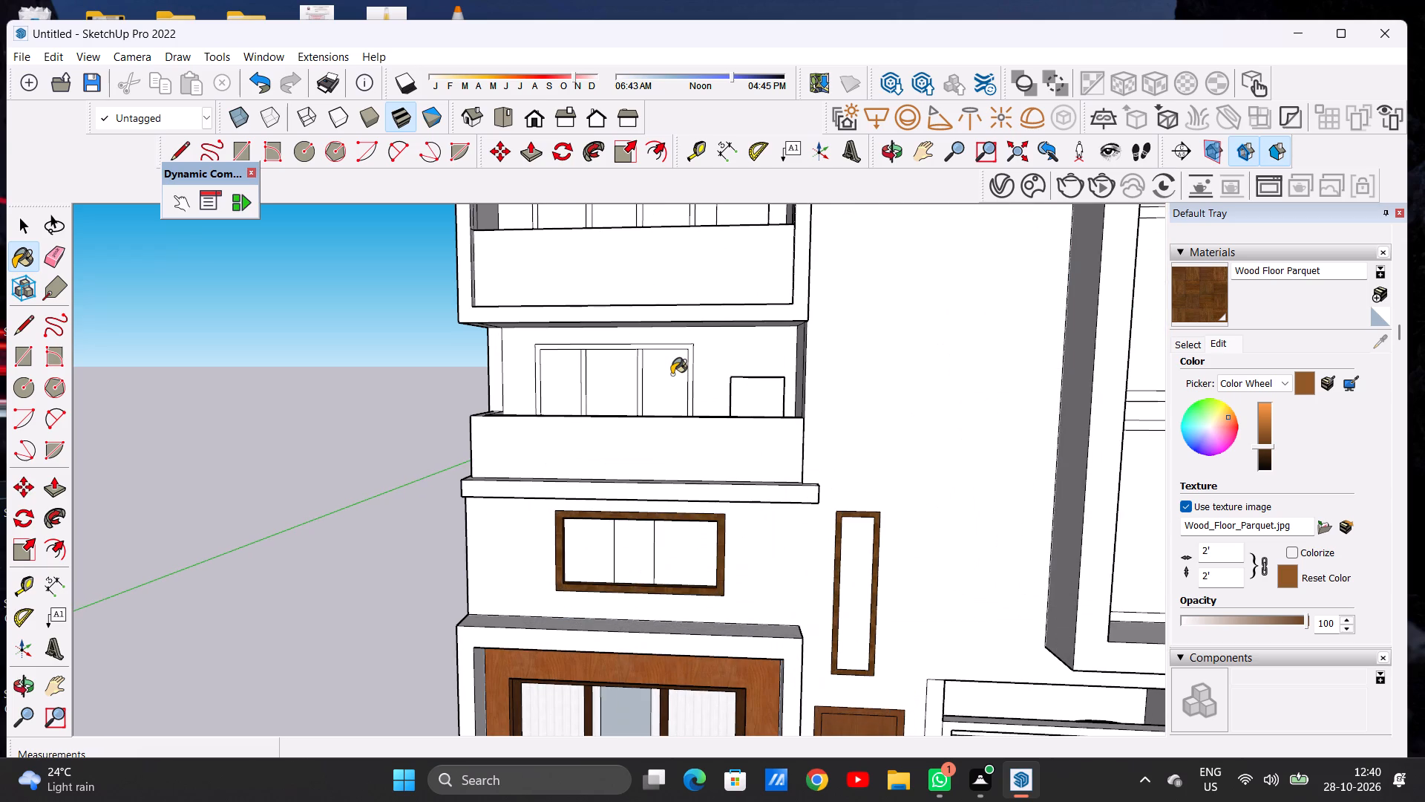
scroll(688, 374, "down", 6)
scroll(646, 389, "up", 3)
scroll(646, 389, "down", 1)
scroll(646, 389, "up", 6)
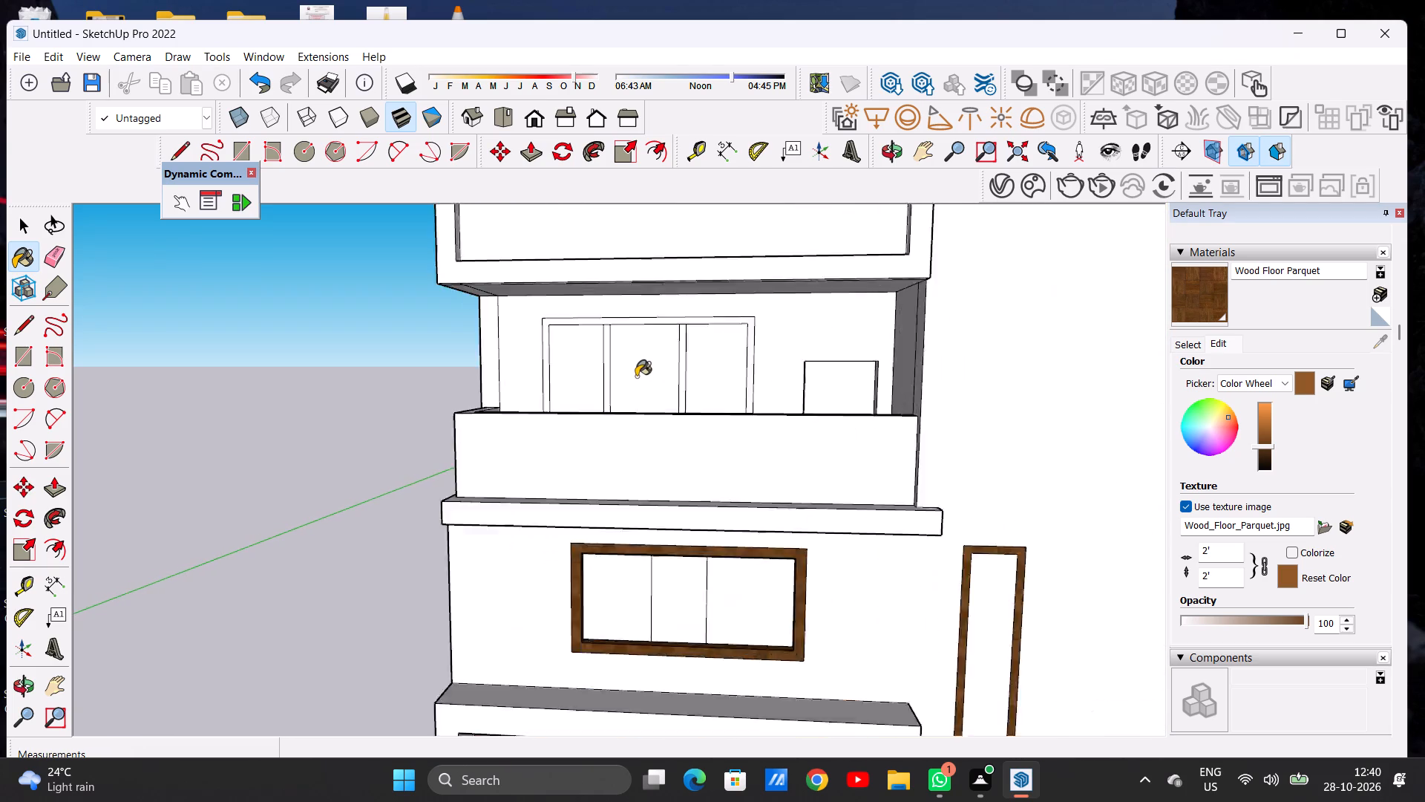
scroll(636, 376, "up", 3)
middle_click_drag(574, 368, 796, 413)
scroll(504, 400, "up", 4)
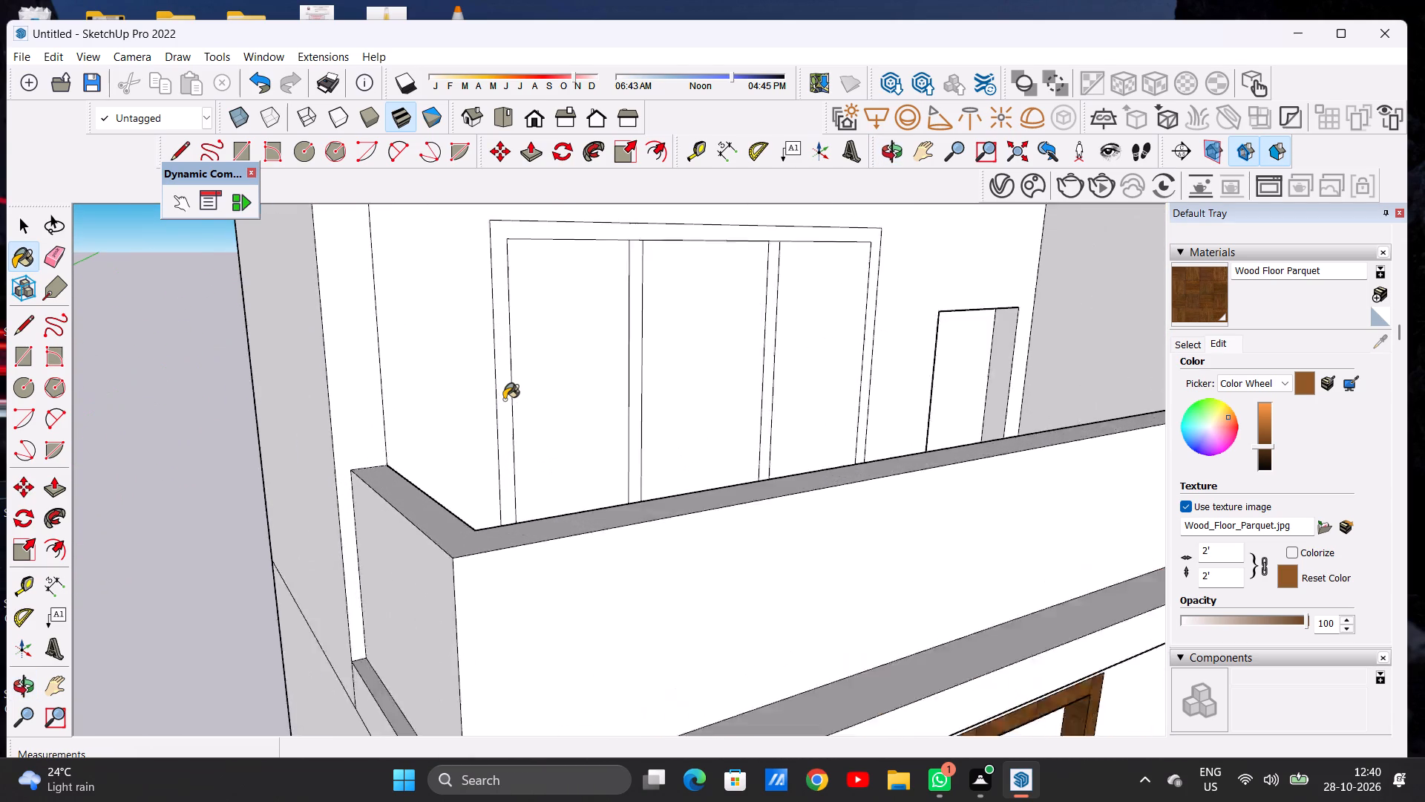
scroll(504, 400, "up", 7)
scroll(506, 400, "down", 1)
scroll(506, 400, "up", 2)
left_click(506, 400)
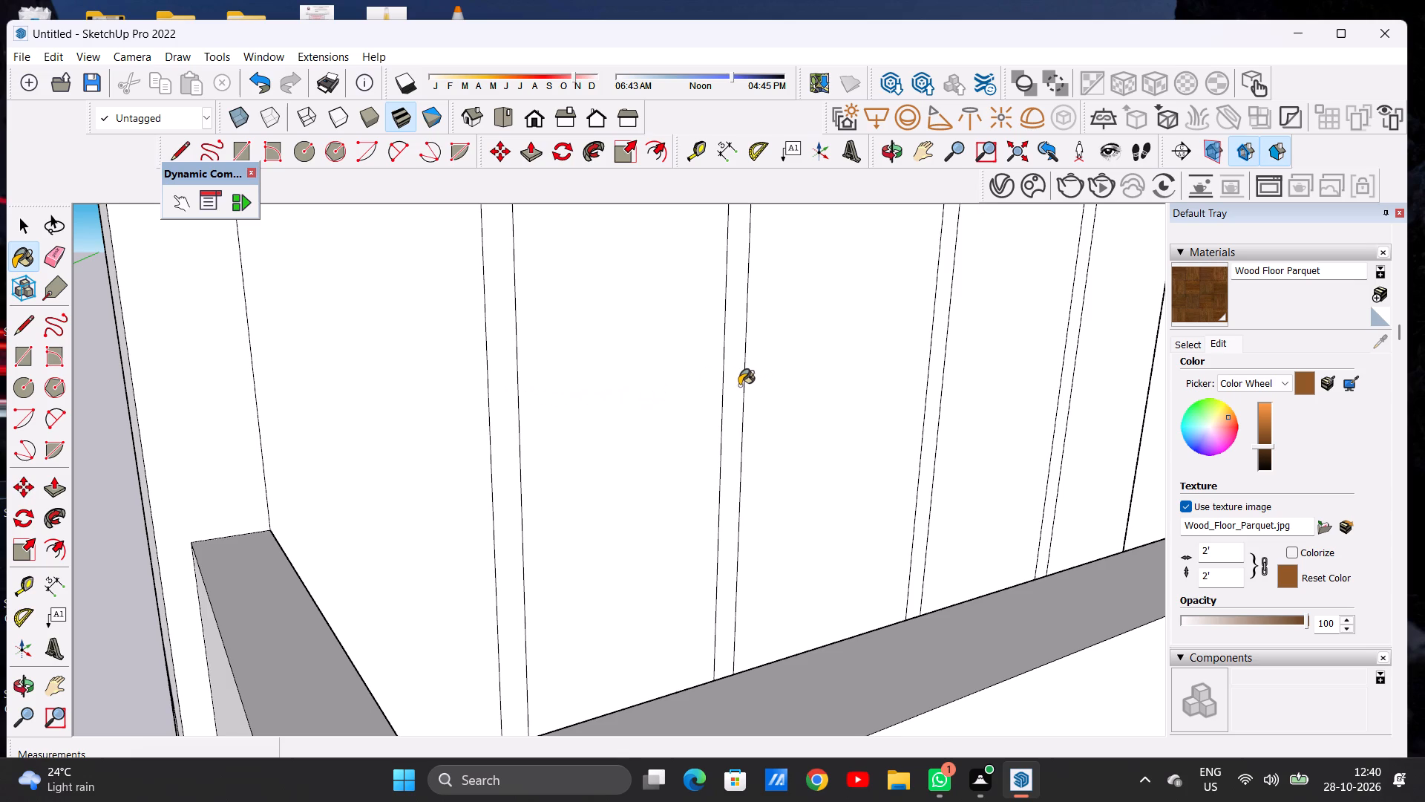
left_click(734, 390)
left_click(937, 364)
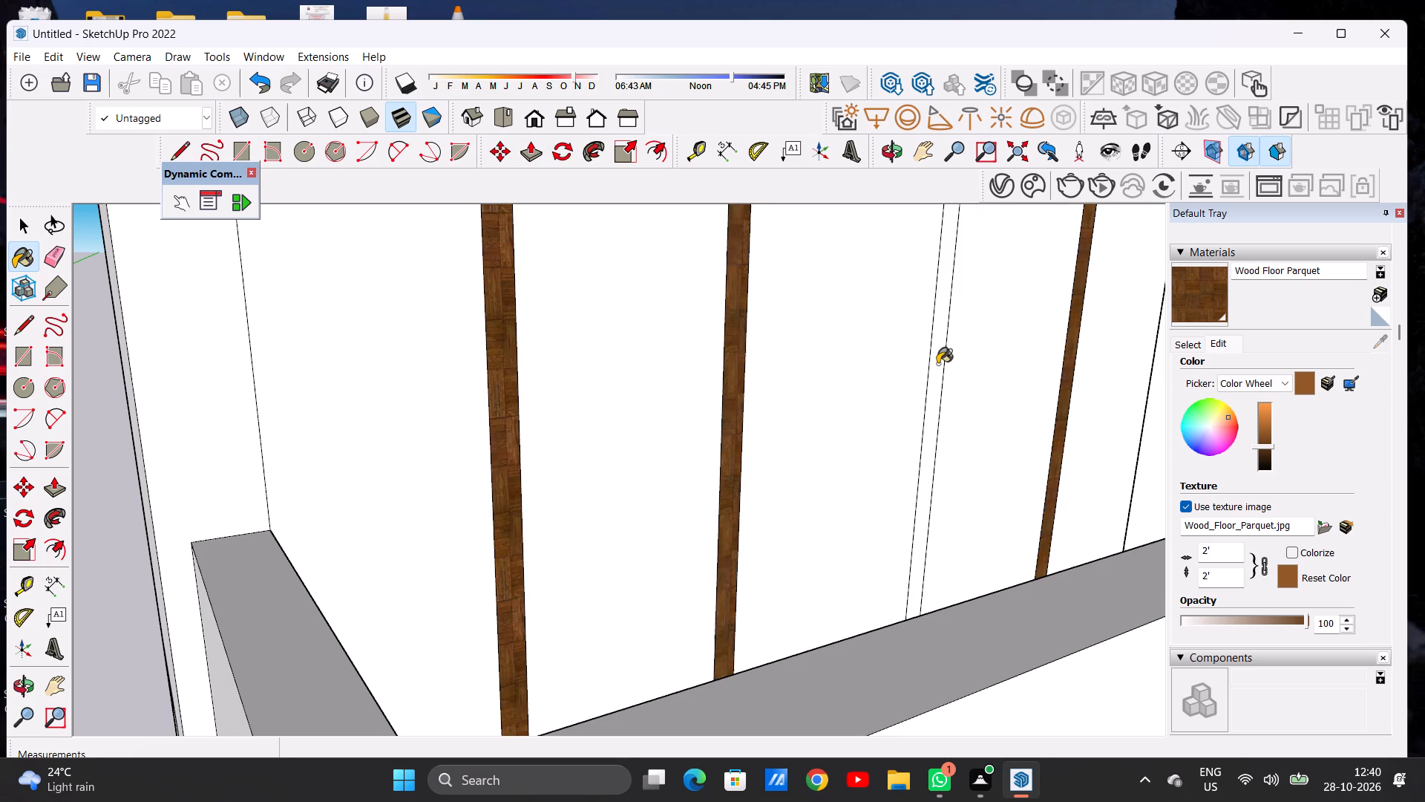
Paint the outer frame and both vertical dividers of the upper balcony's three-panel window with Wood Floor Parquet.
scroll(704, 448, "down", 8)
middle_click_drag(771, 440, 548, 423)
scroll(607, 421, "down", 11)
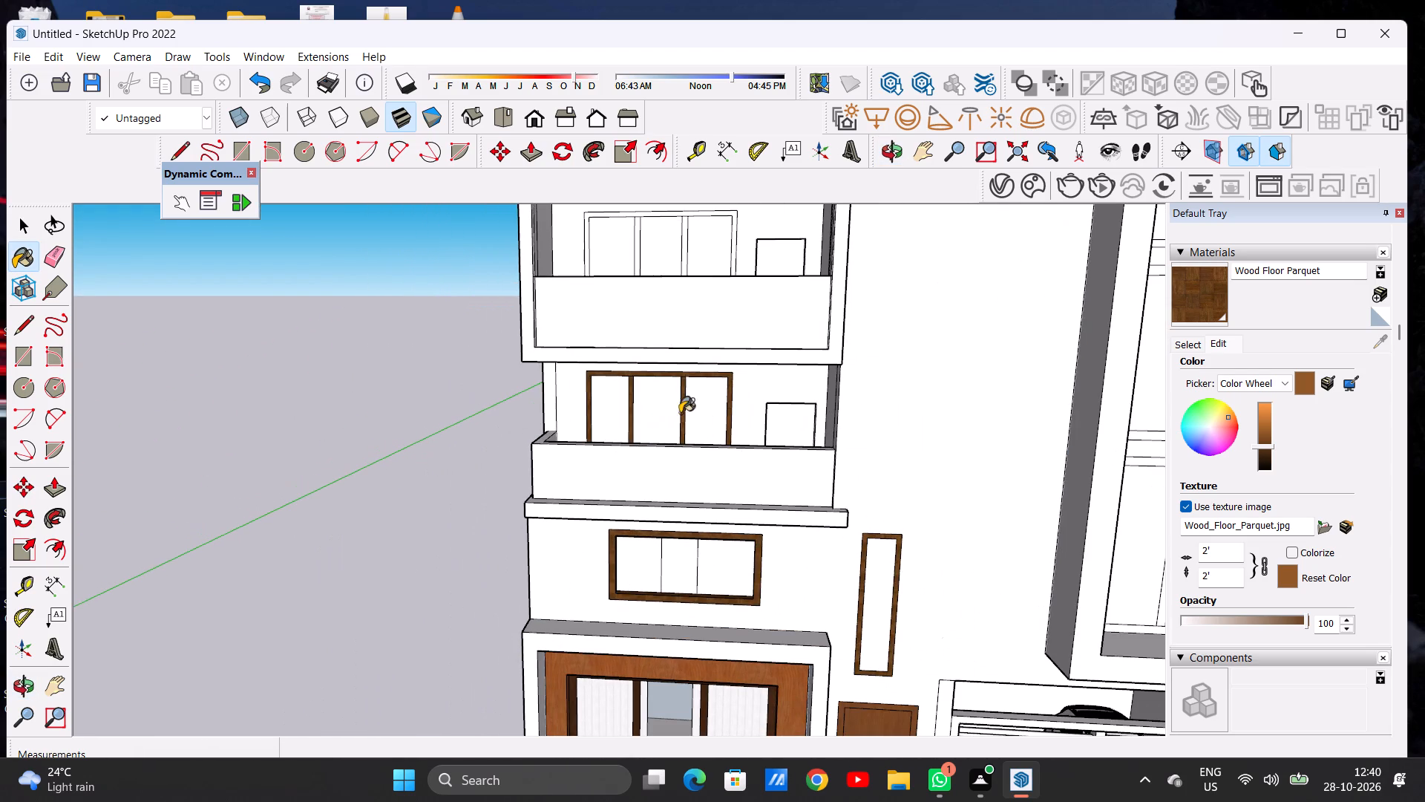
scroll(720, 463, "down", 6)
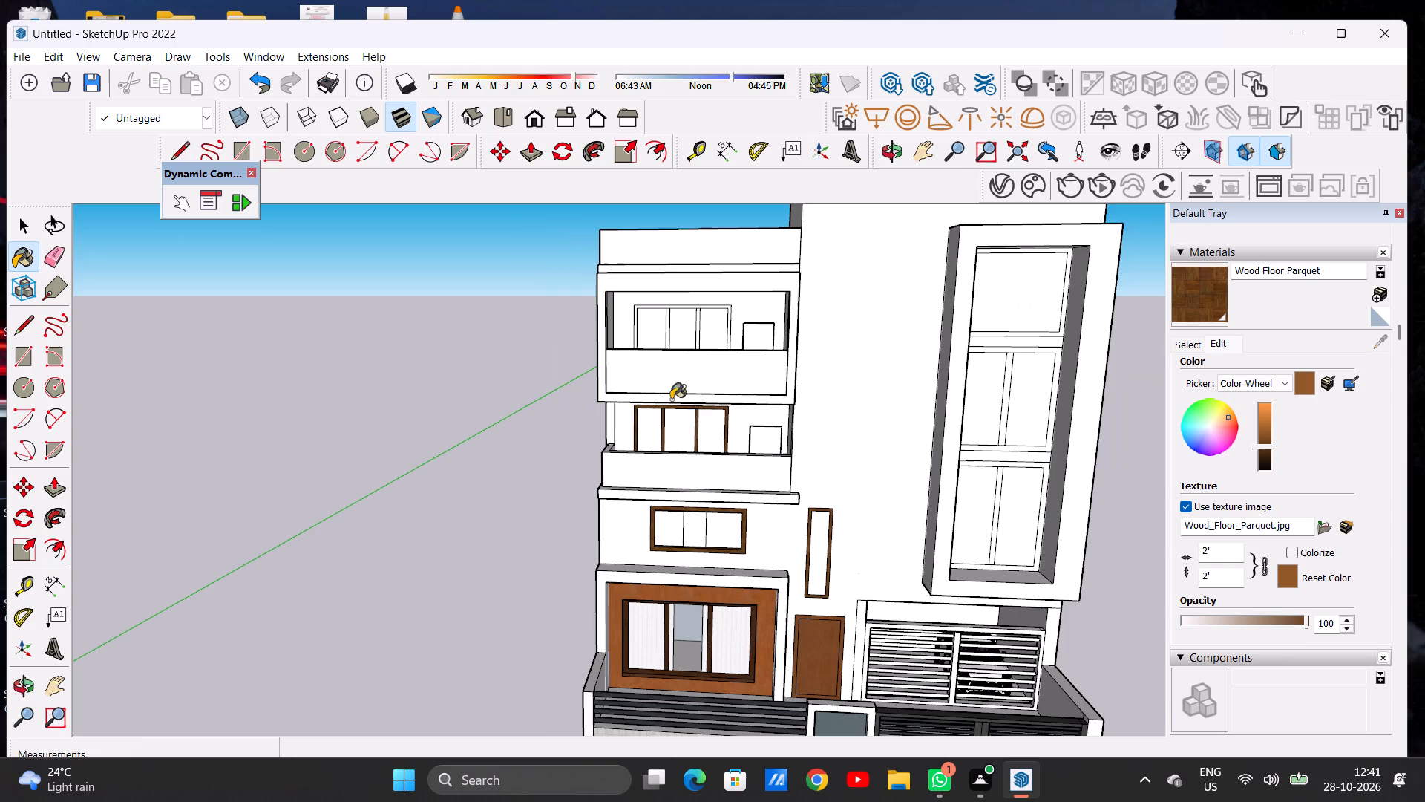
scroll(636, 339, "up", 7)
scroll(628, 314, "down", 1)
scroll(628, 314, "up", 4)
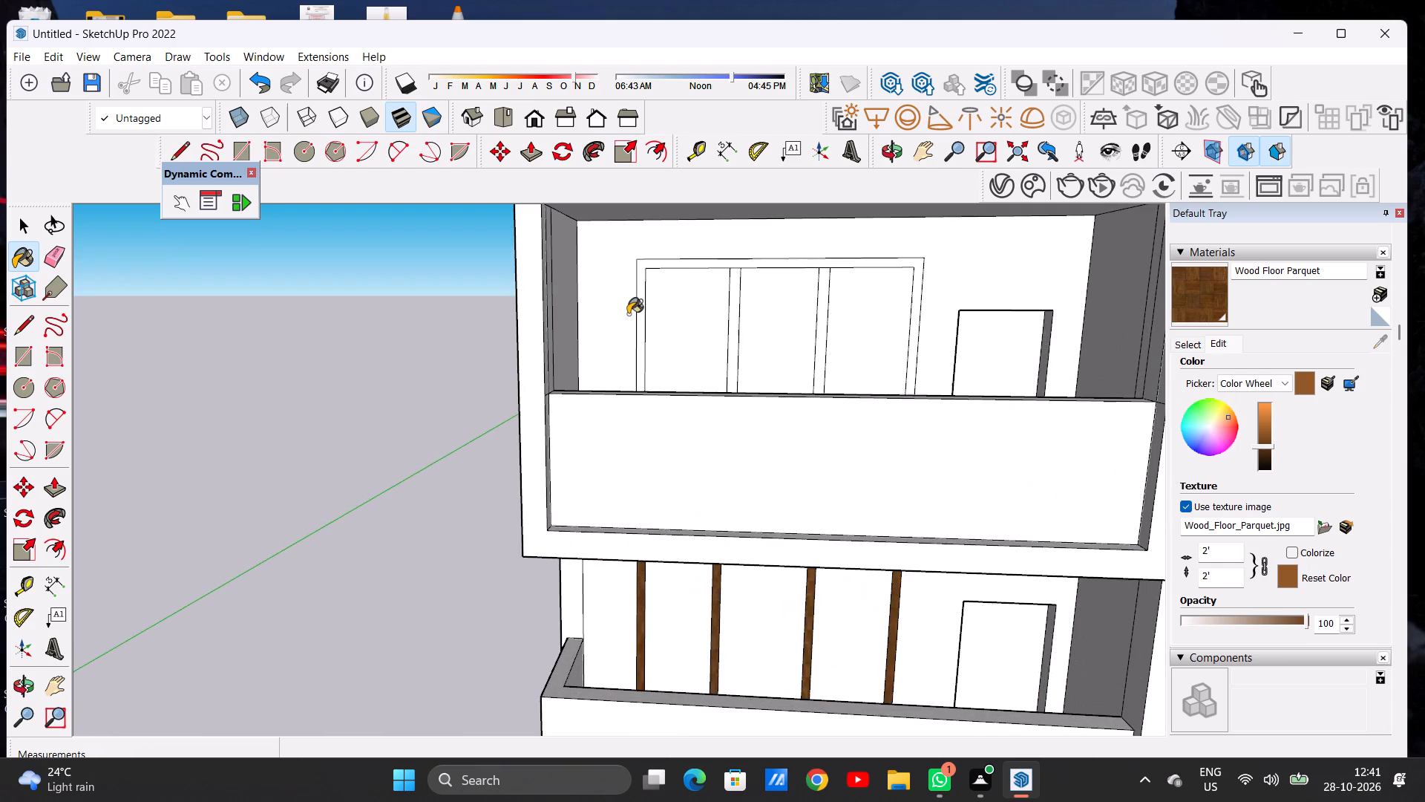
middle_click_drag(635, 322, 686, 354)
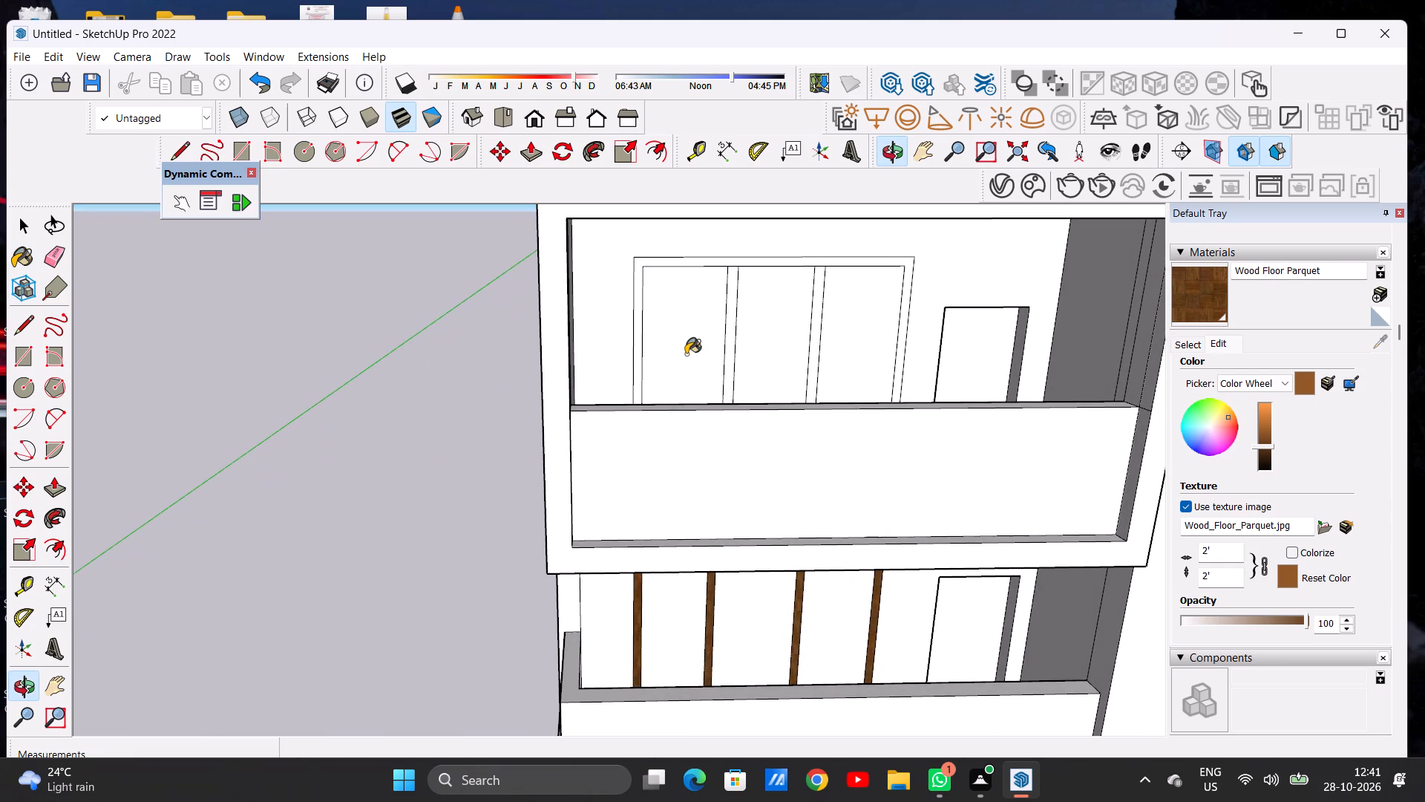
scroll(651, 306, "up", 6)
scroll(617, 341, "down", 1)
scroll(617, 341, "up", 5)
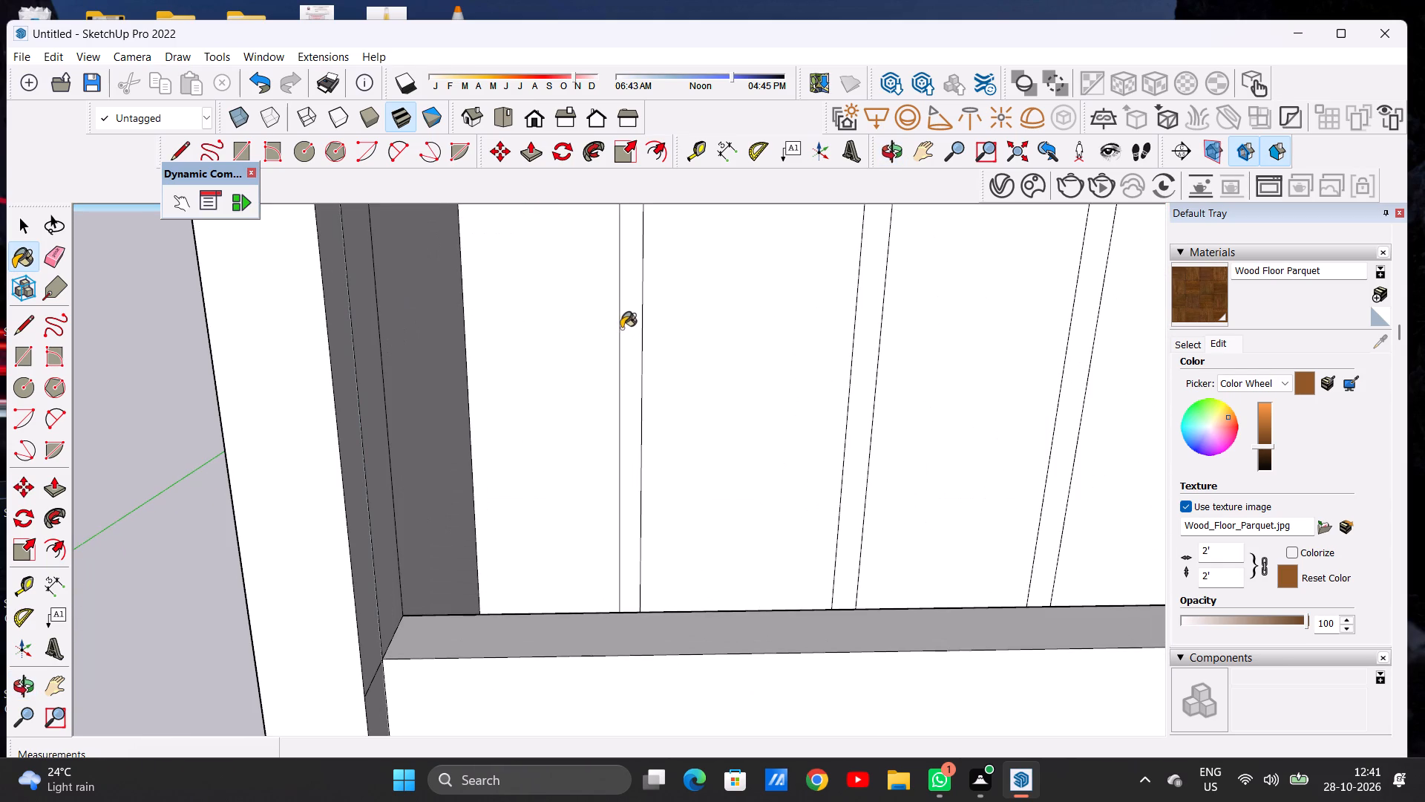
left_click(626, 325)
left_click(859, 339)
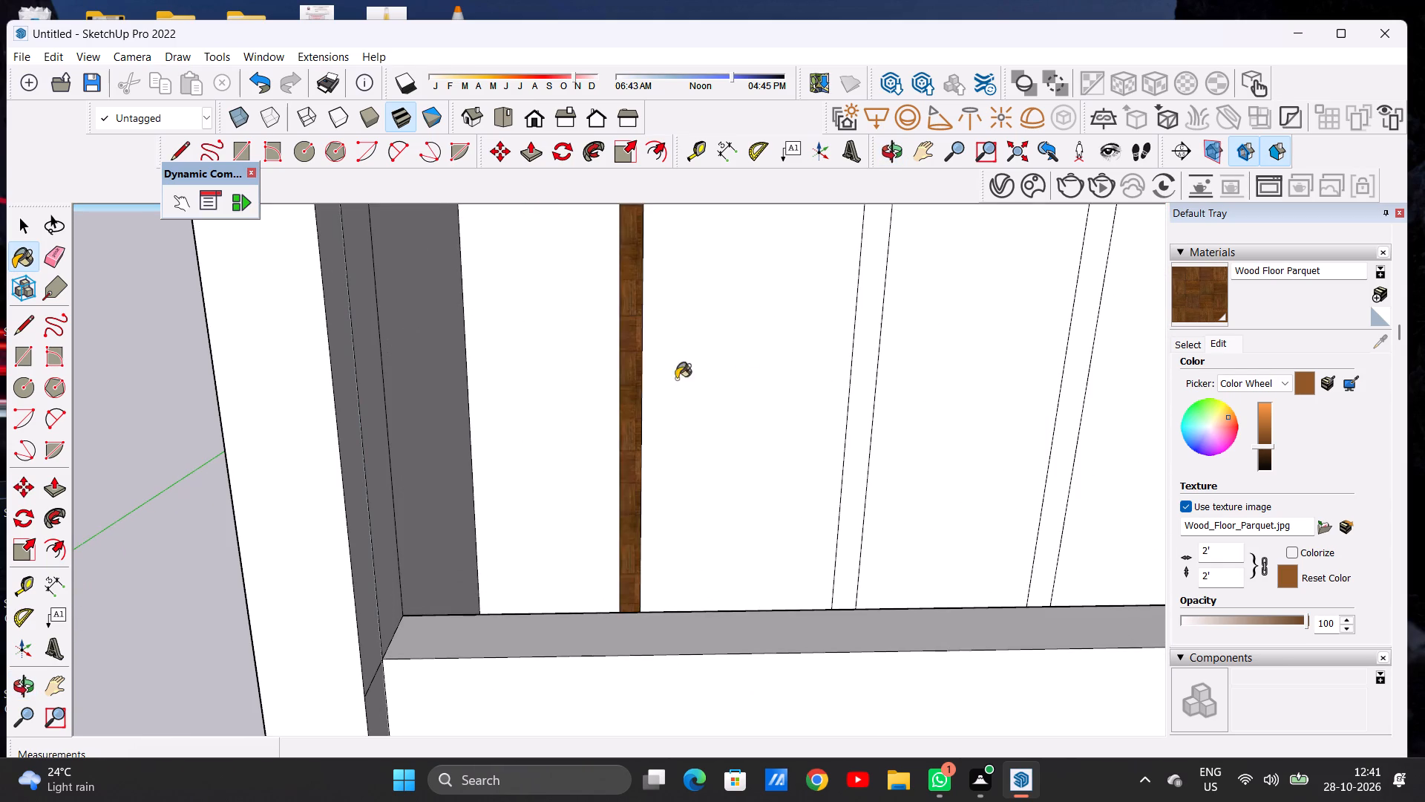
scroll(598, 385, "down", 10)
scroll(822, 336, "up", 6)
left_click(795, 345)
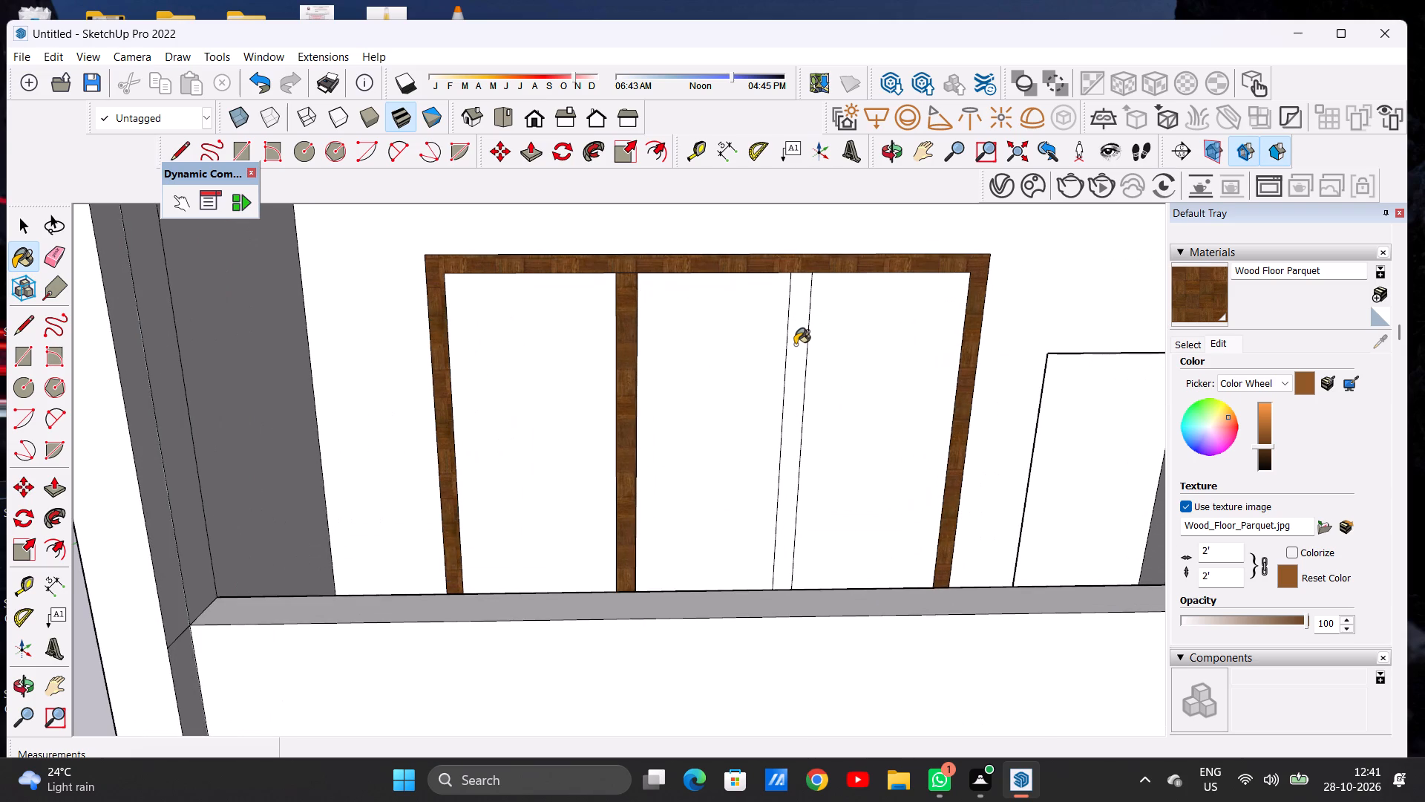
Review the wood finishes on both balcony windows against the whole front facade.
scroll(803, 377, "down", 9)
scroll(730, 379, "down", 4)
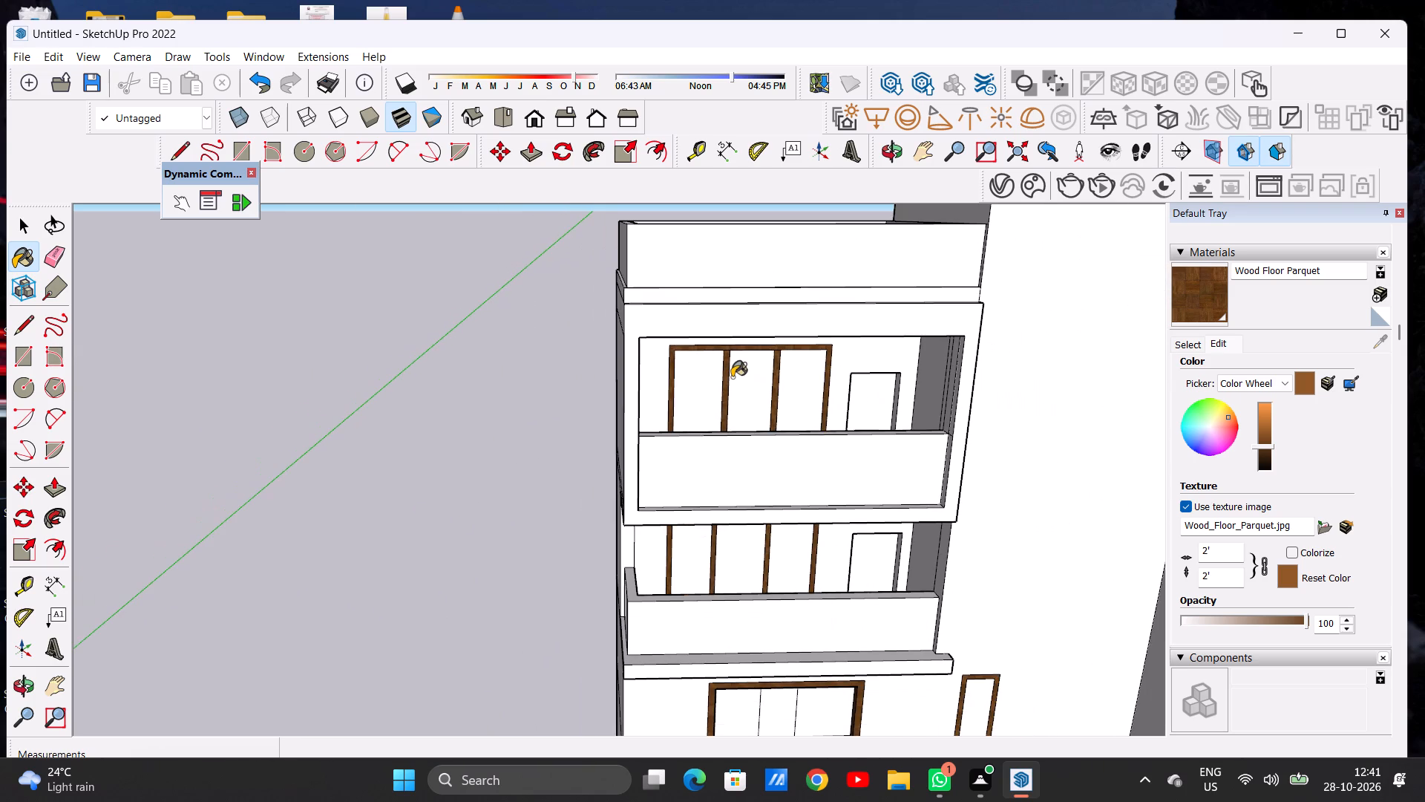
scroll(711, 379, "down", 10)
middle_click_drag(729, 446, 715, 380)
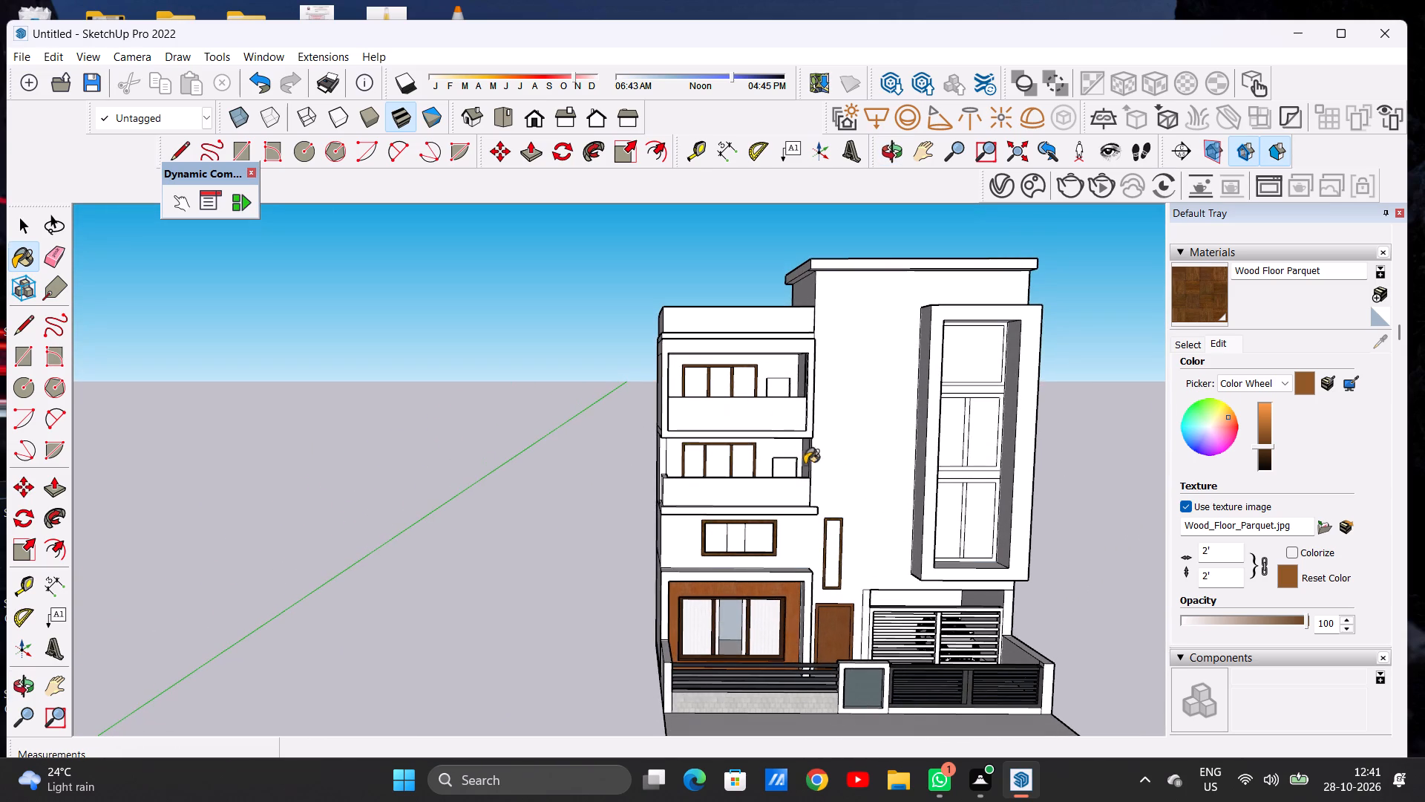
Review the front facade's wood window frames from close up and at full-building view.
scroll(871, 464, "up", 1)
scroll(871, 464, "down", 1)
scroll(871, 464, "up", 6)
middle_click_drag(830, 460, 799, 453)
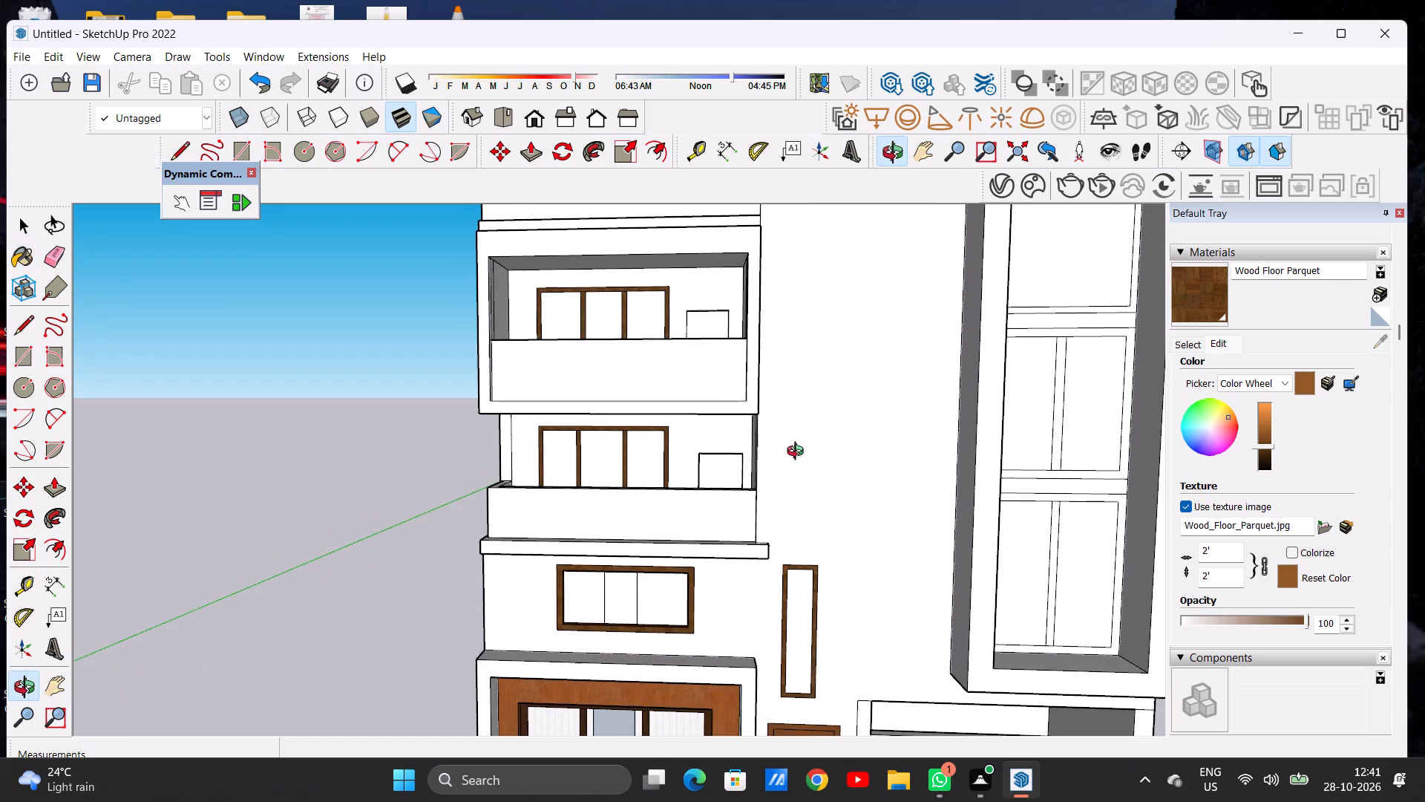
middle_click_drag(799, 453, 816, 454)
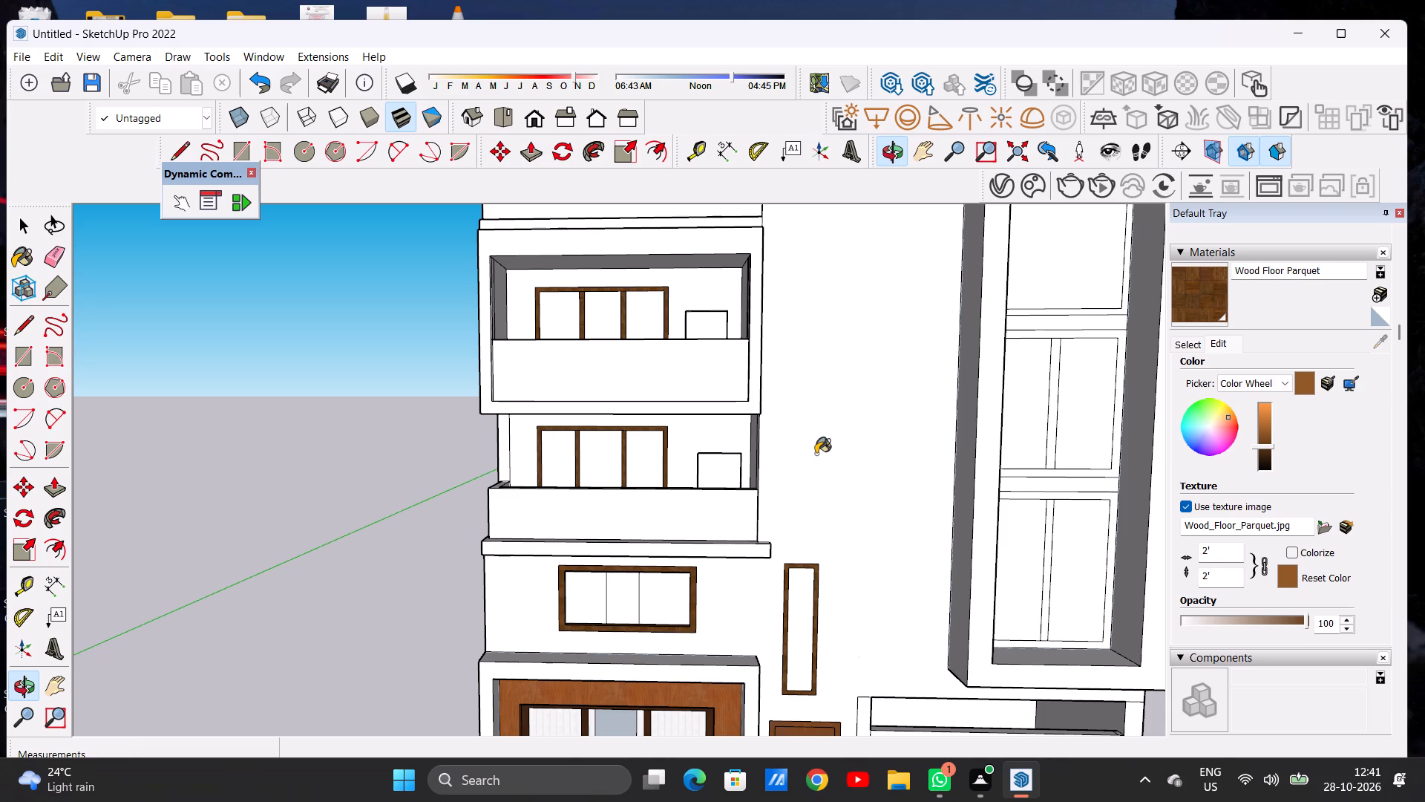
scroll(703, 457, "down", 12)
scroll(676, 446, "up", 6)
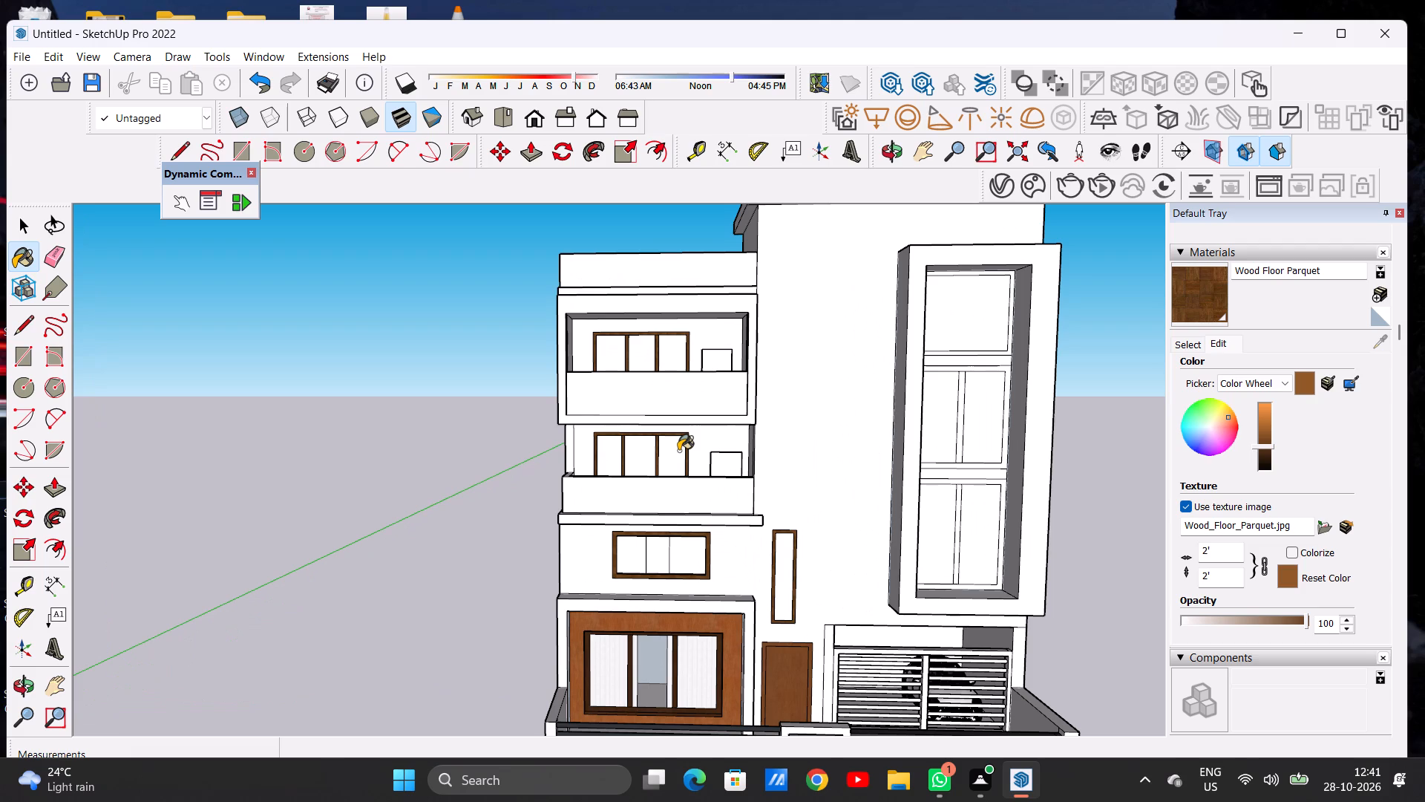
scroll(787, 472, "up", 2)
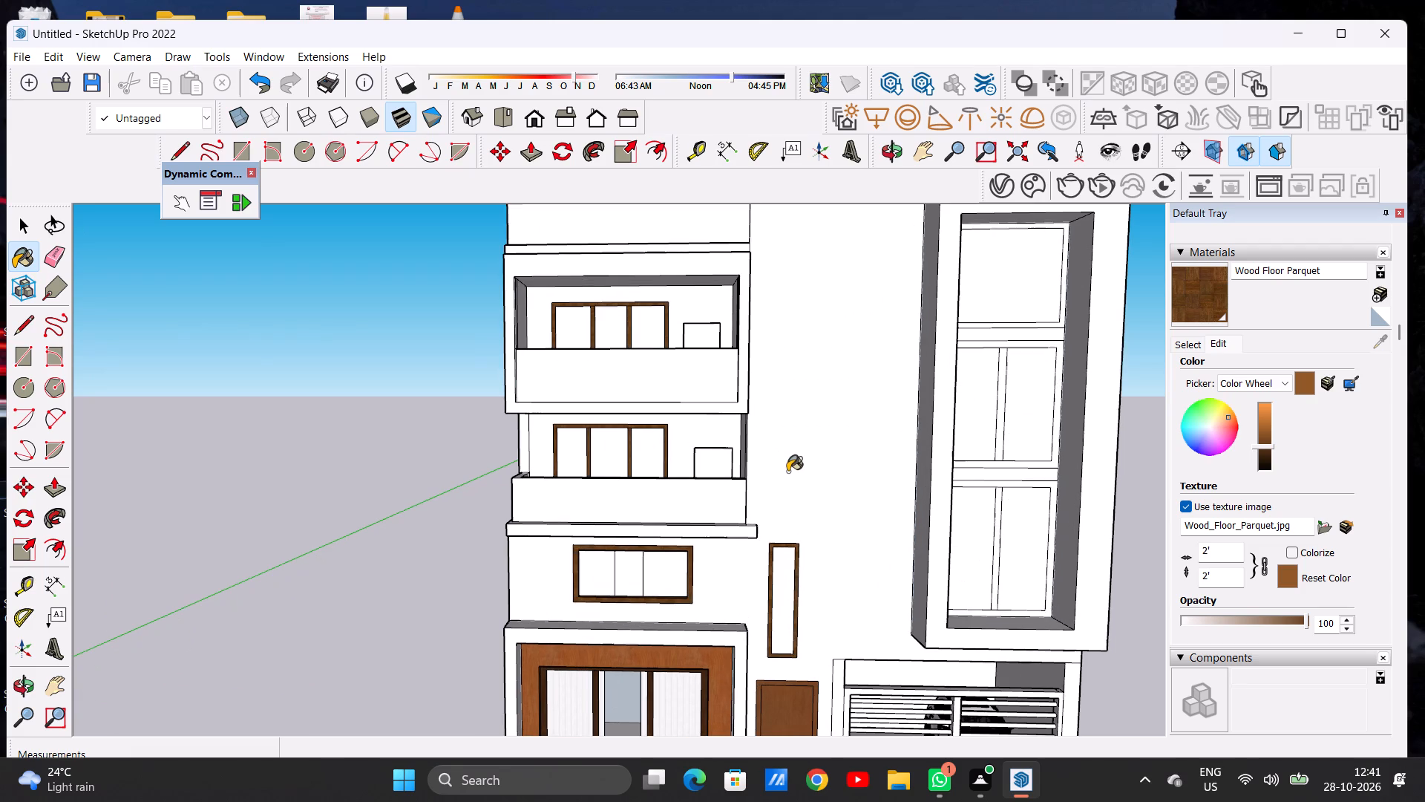
key("space")
scroll(573, 431, "down", 6)
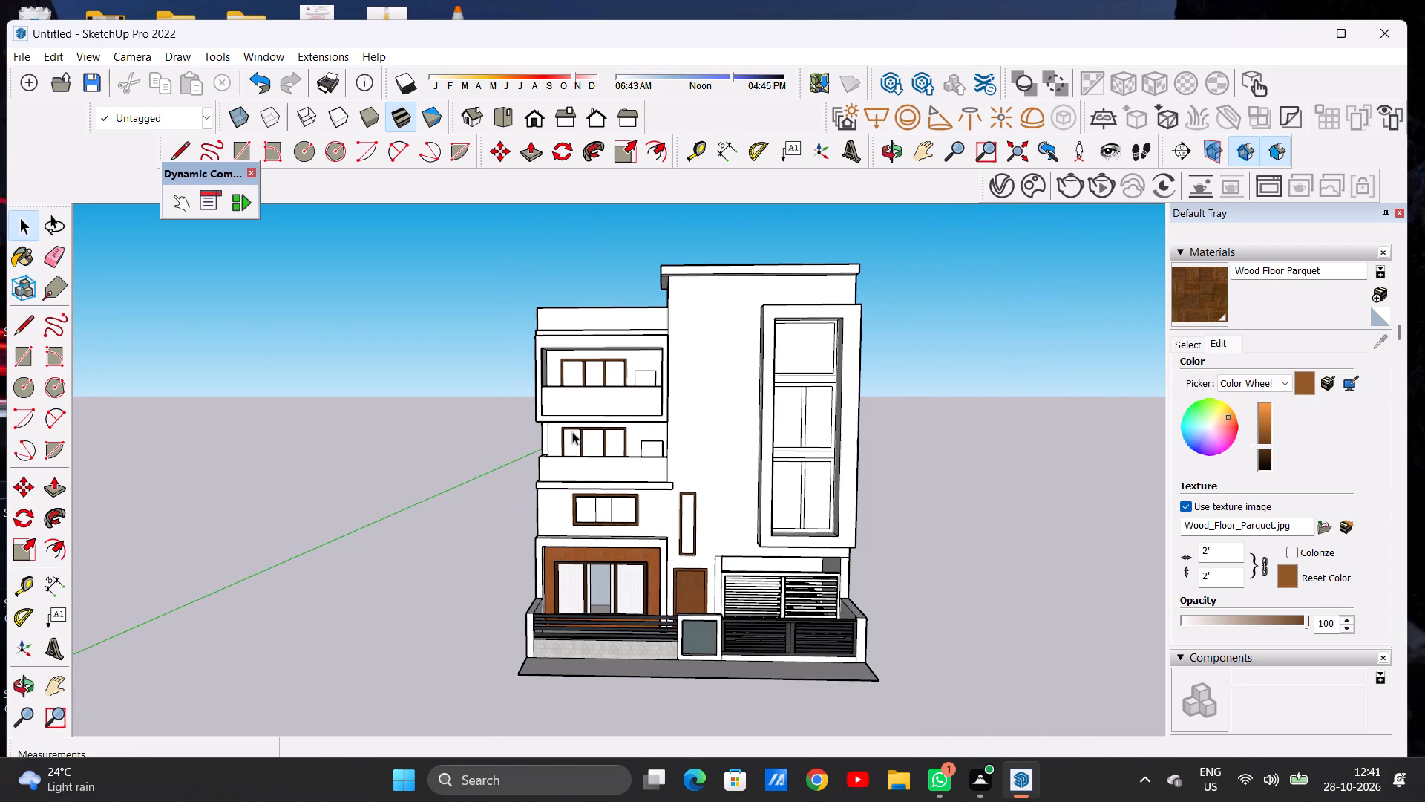
scroll(612, 510, "up", 2)
scroll(626, 417, "down", 6)
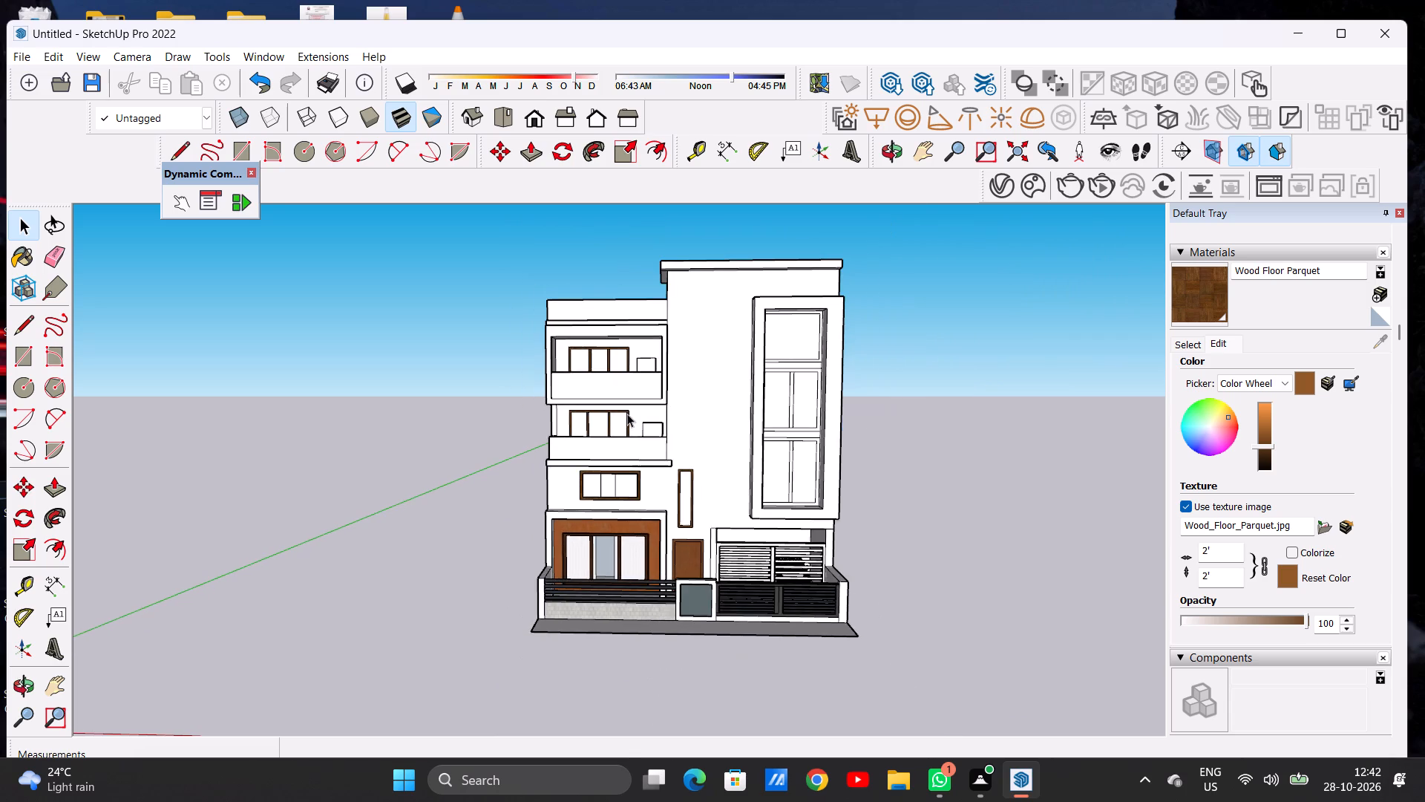
scroll(612, 507, "up", 1)
scroll(612, 507, "down", 1)
scroll(612, 507, "up", 1)
scroll(612, 507, "down", 1)
scroll(612, 507, "up", 1)
scroll(612, 507, "down", 1)
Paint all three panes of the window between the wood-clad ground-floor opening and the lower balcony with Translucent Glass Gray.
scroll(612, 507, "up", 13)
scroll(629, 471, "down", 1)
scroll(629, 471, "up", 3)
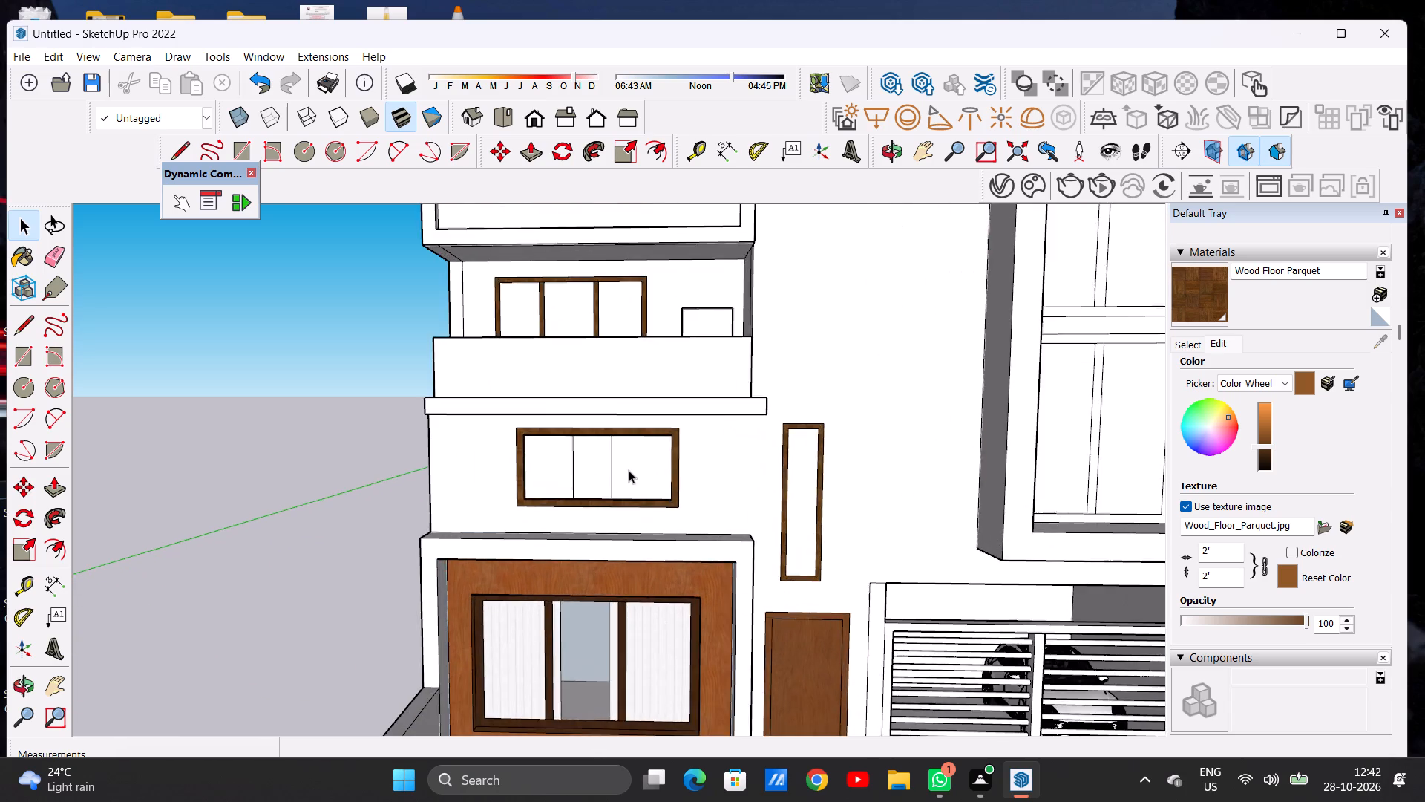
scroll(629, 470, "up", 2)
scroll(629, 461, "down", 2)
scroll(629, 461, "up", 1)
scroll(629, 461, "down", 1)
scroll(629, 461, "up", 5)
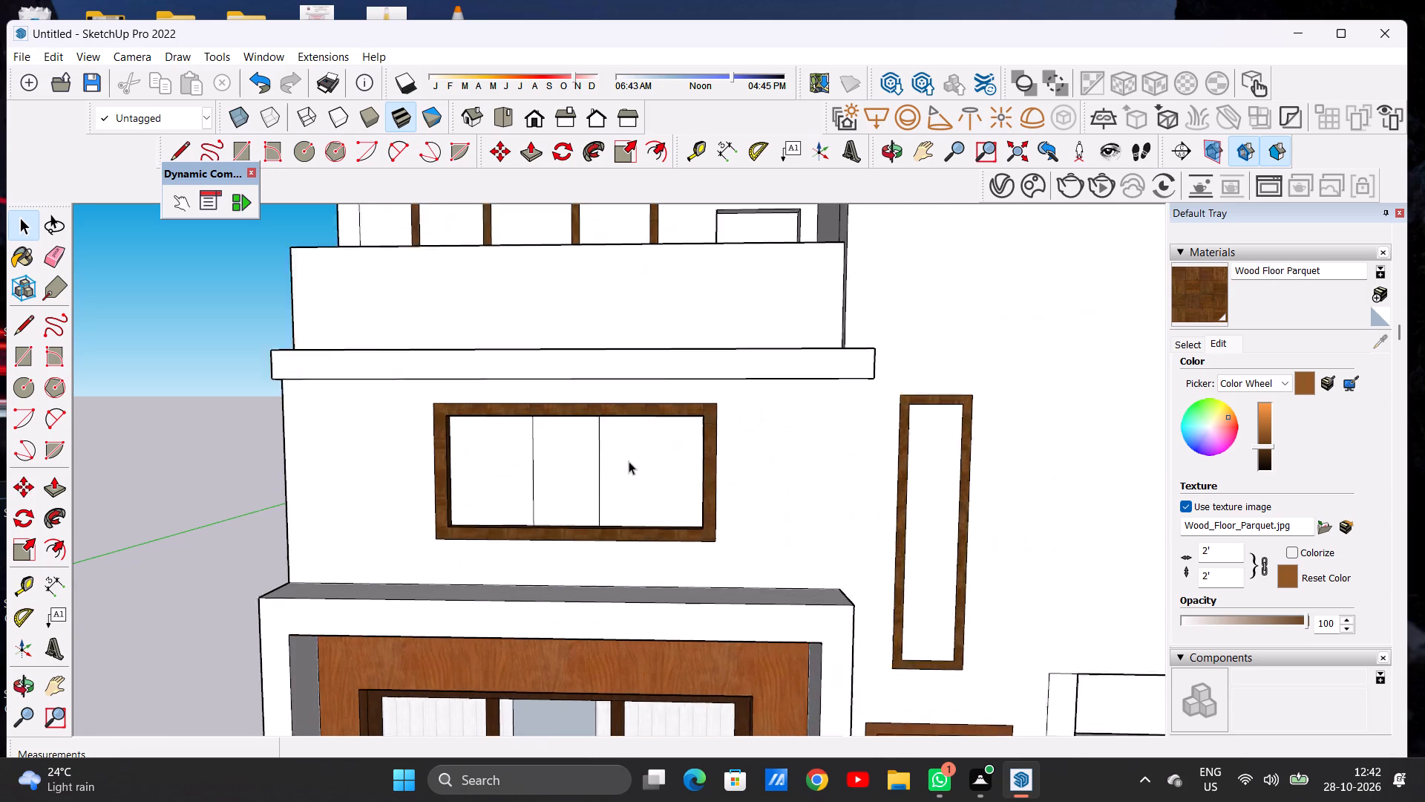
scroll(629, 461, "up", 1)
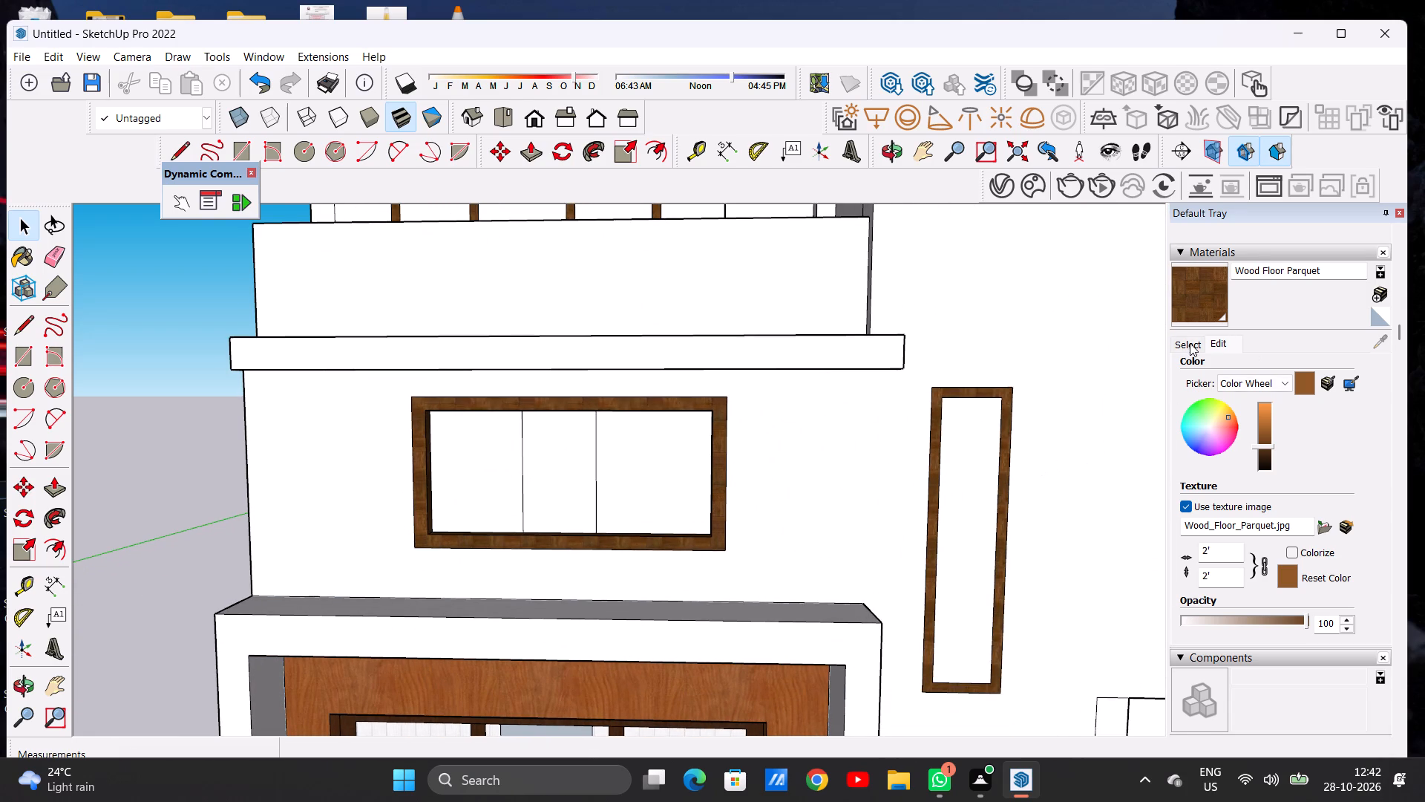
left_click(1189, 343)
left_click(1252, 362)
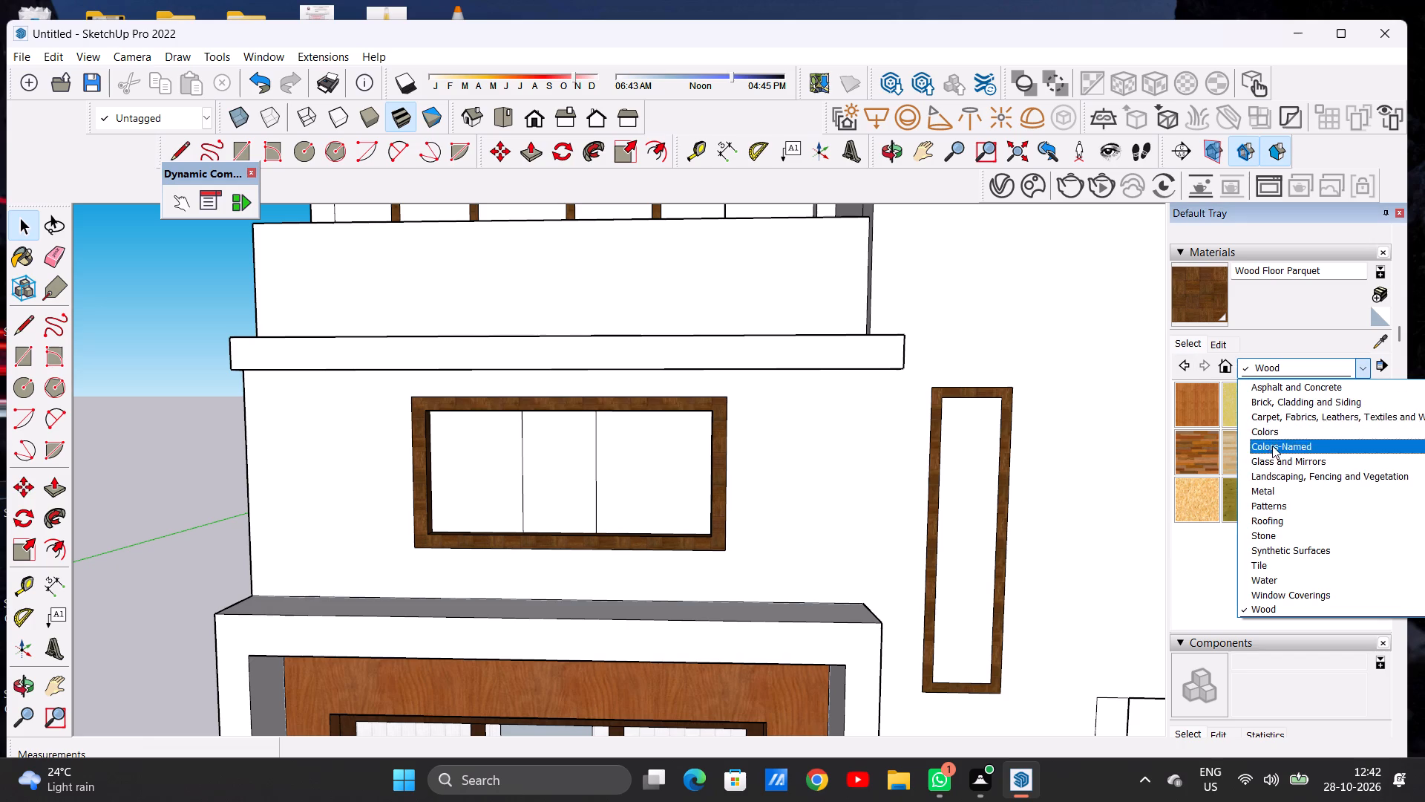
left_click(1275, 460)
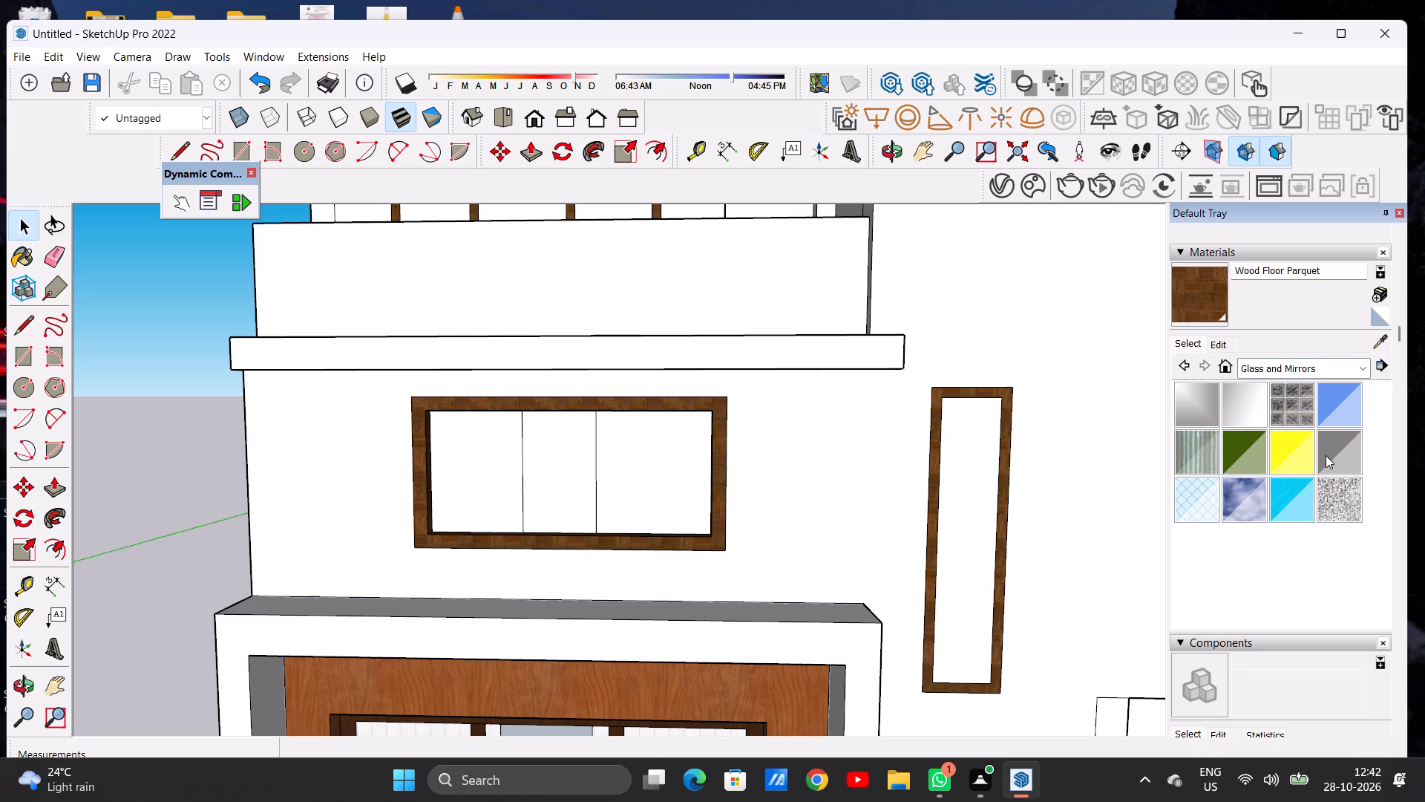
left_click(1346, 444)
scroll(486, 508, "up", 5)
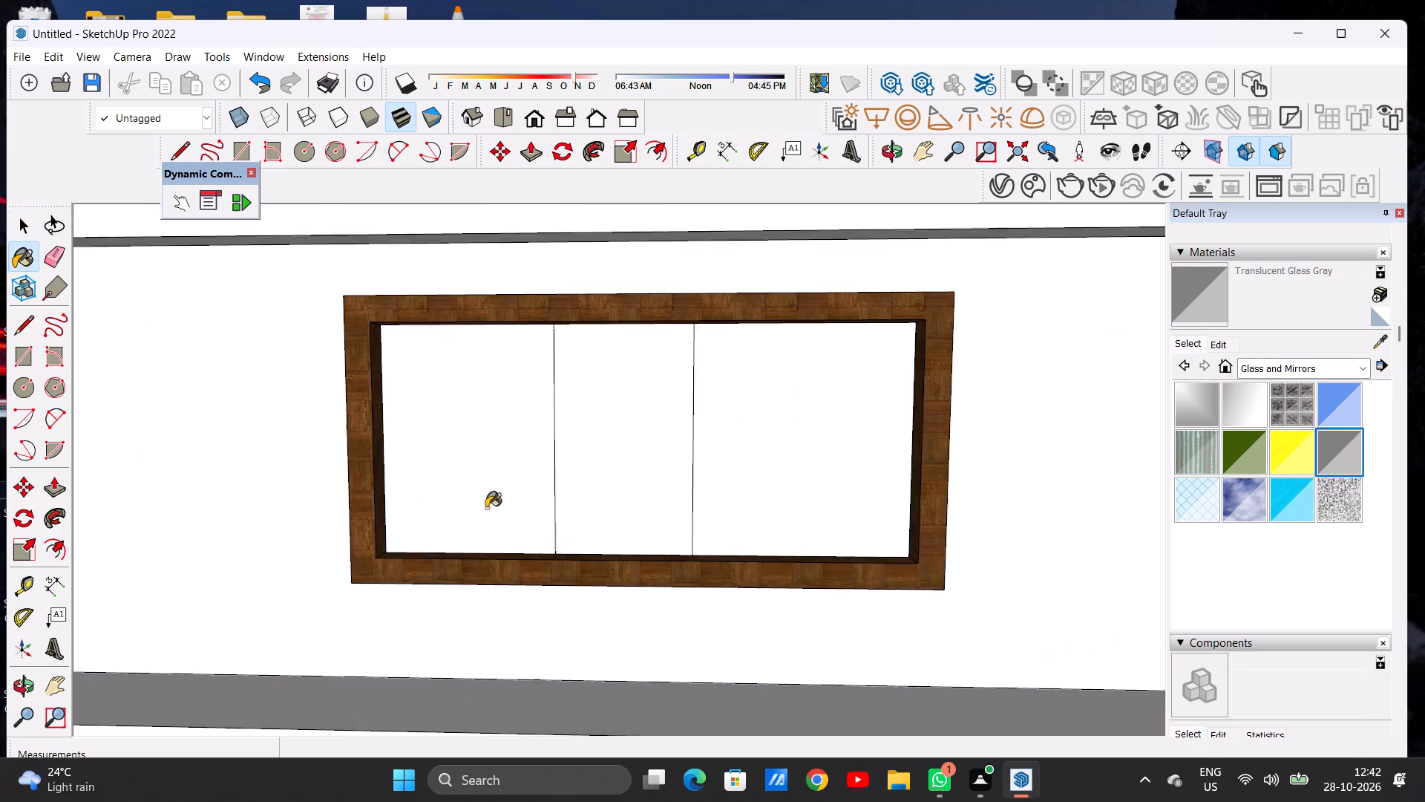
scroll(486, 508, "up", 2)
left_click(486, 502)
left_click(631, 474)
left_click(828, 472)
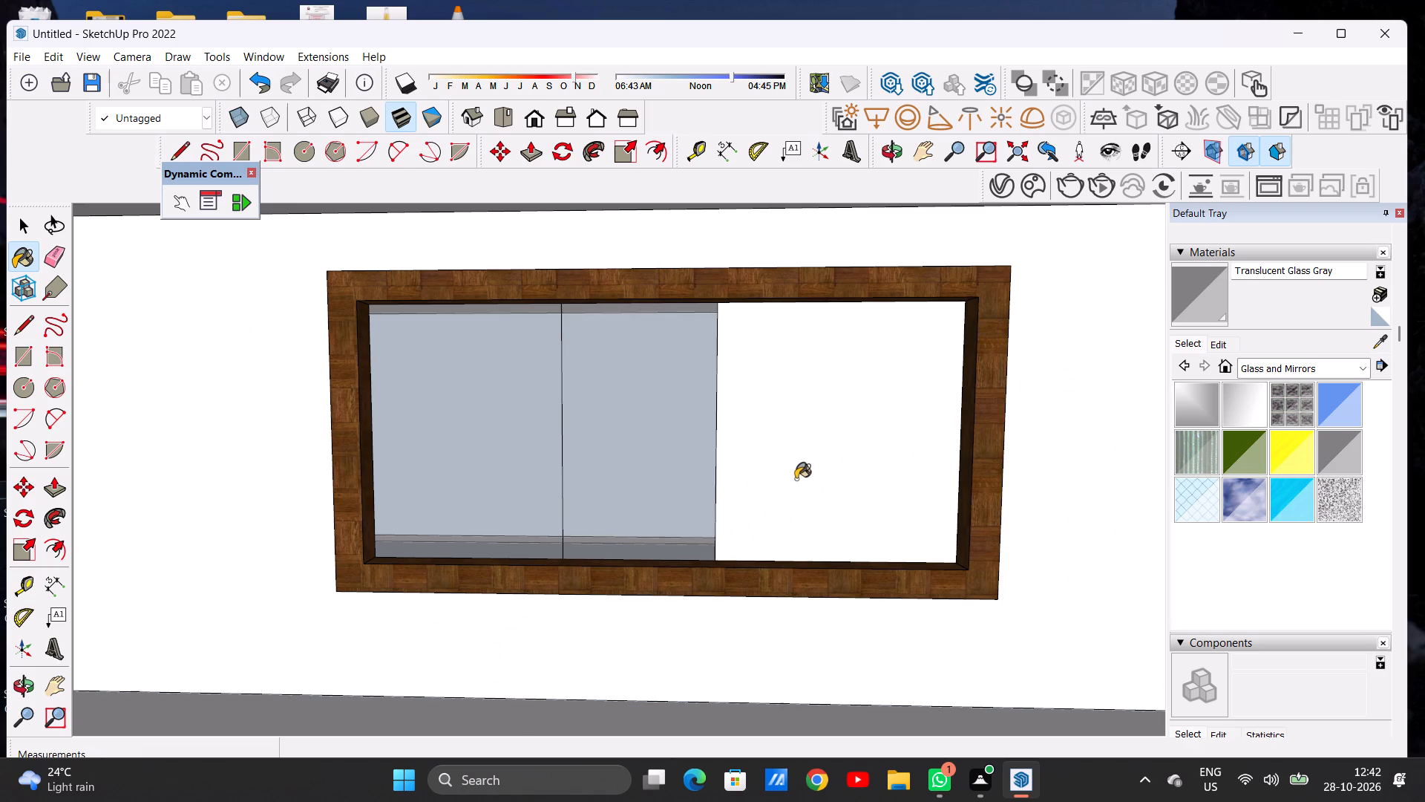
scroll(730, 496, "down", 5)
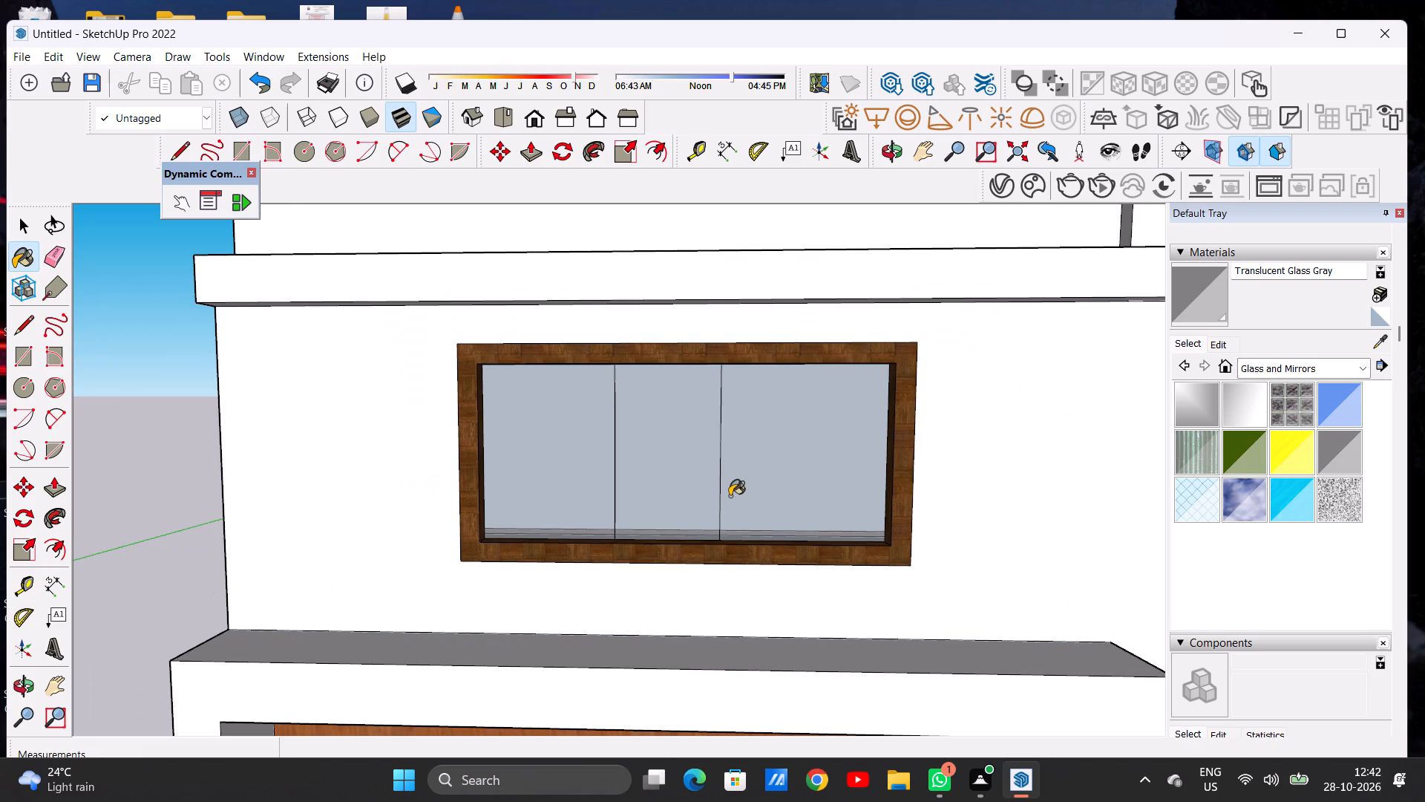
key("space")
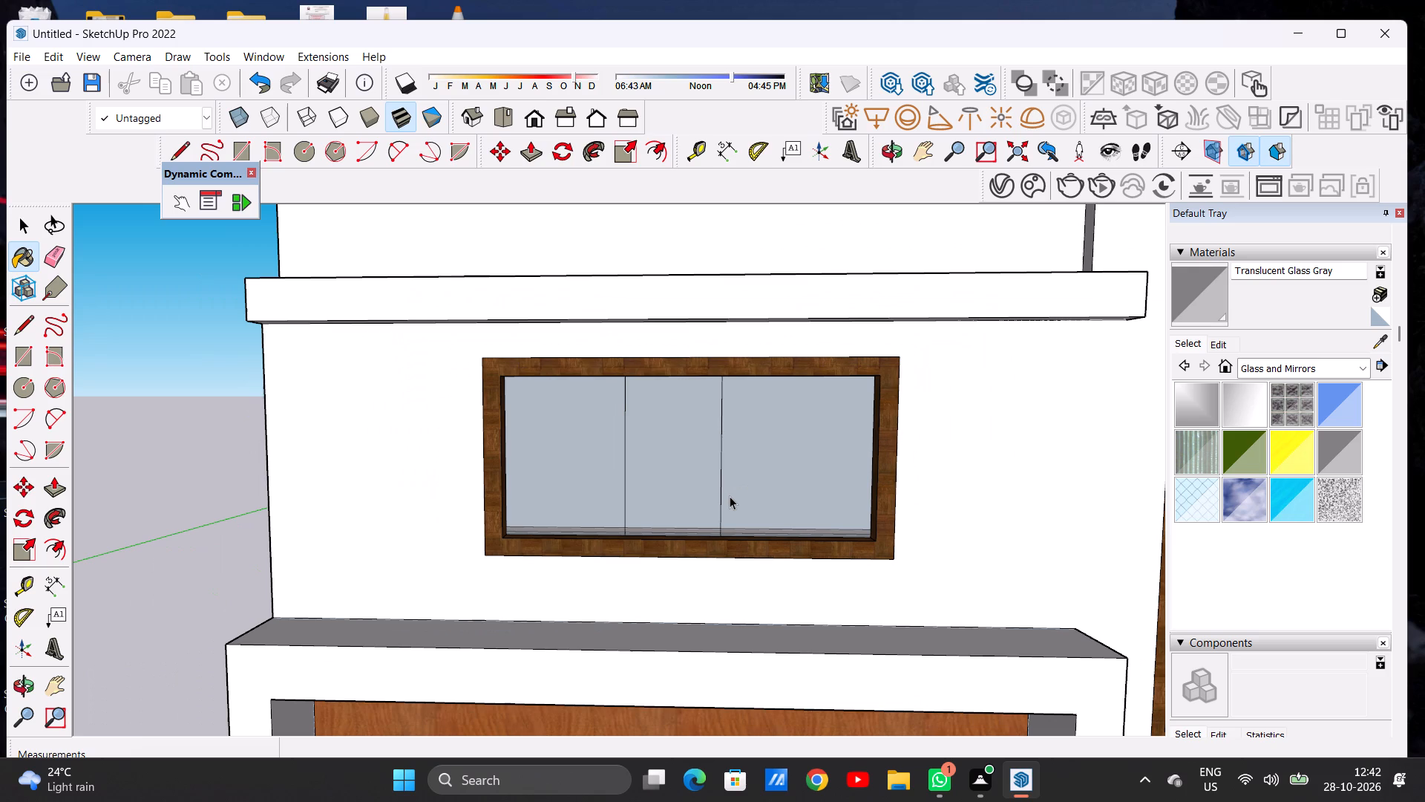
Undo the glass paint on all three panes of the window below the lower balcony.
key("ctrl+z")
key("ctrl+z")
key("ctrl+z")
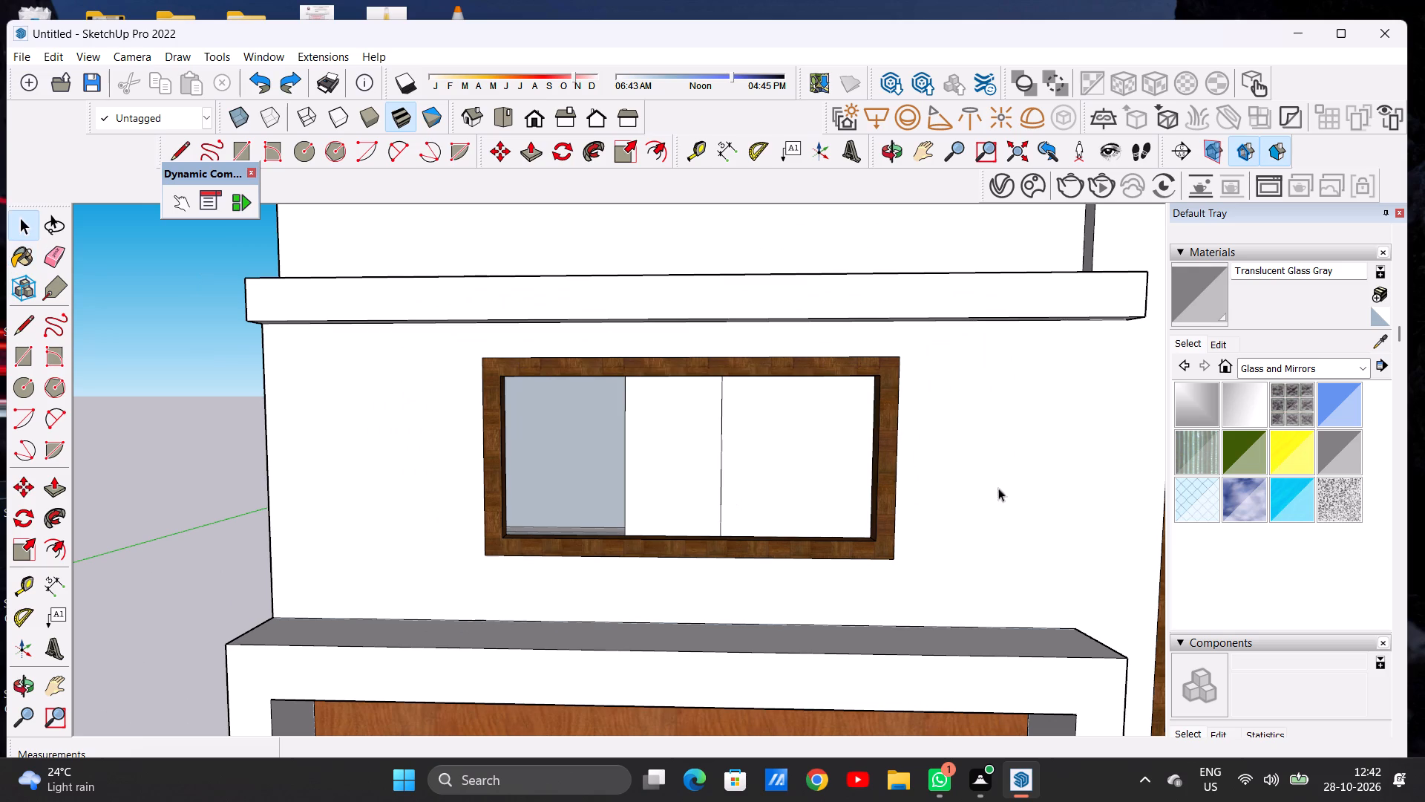
Paint only the middle pane of the window below the lower balcony with Translucent Glass Gray.
left_click(1344, 451)
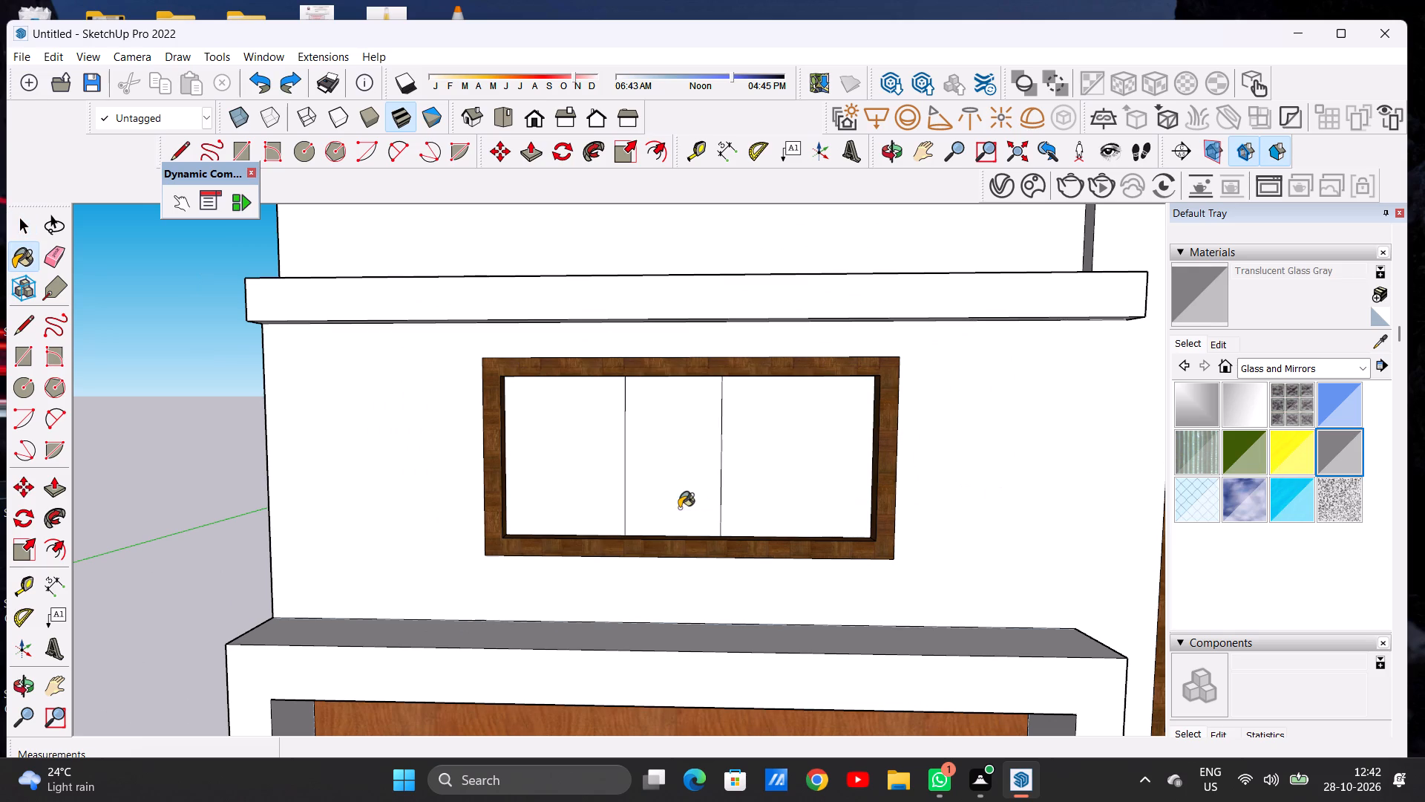
left_click(681, 498)
key("space")
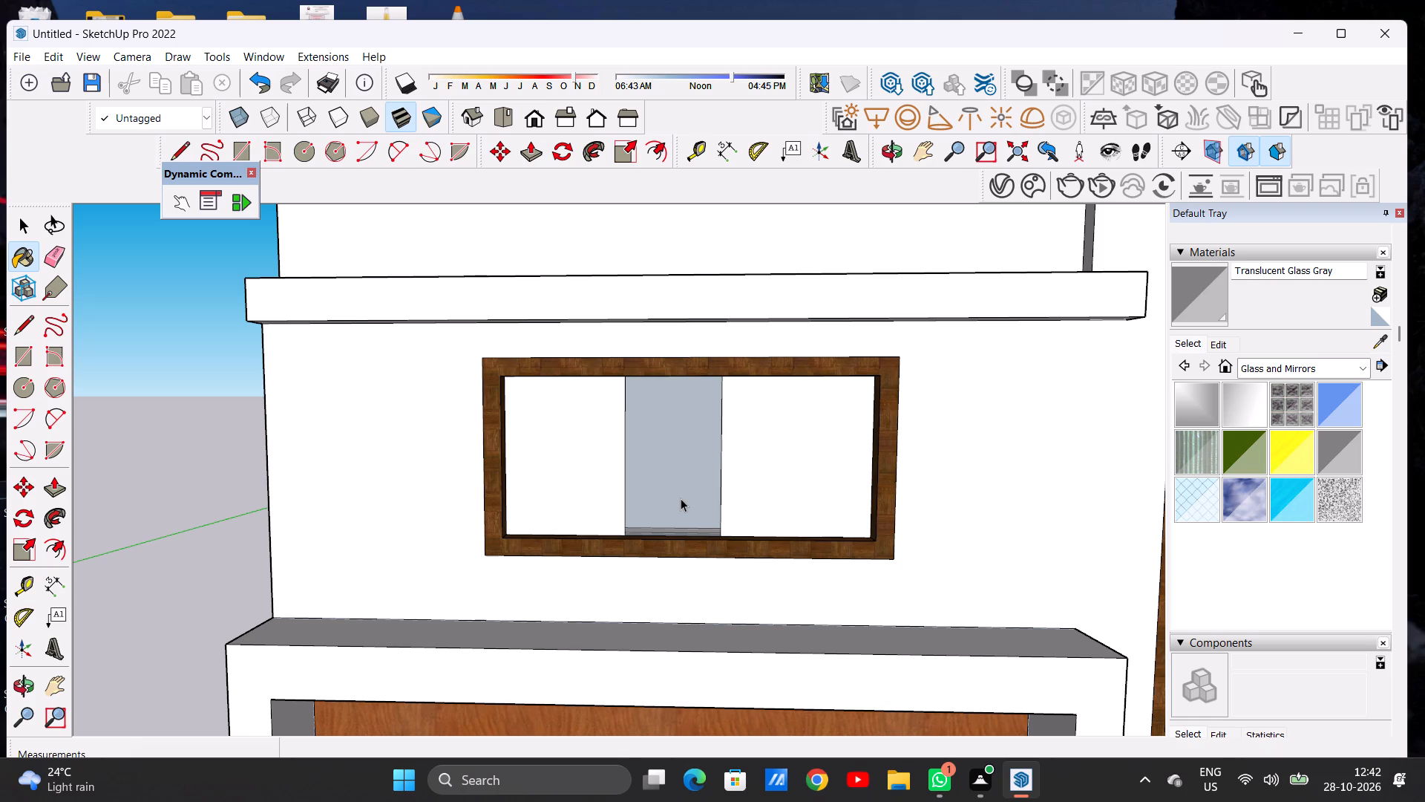
Paint both outer panes of the window below the lower balcony with Blinds Vertical Pattern from Window Coverings.
left_click(1251, 371)
left_click(1303, 590)
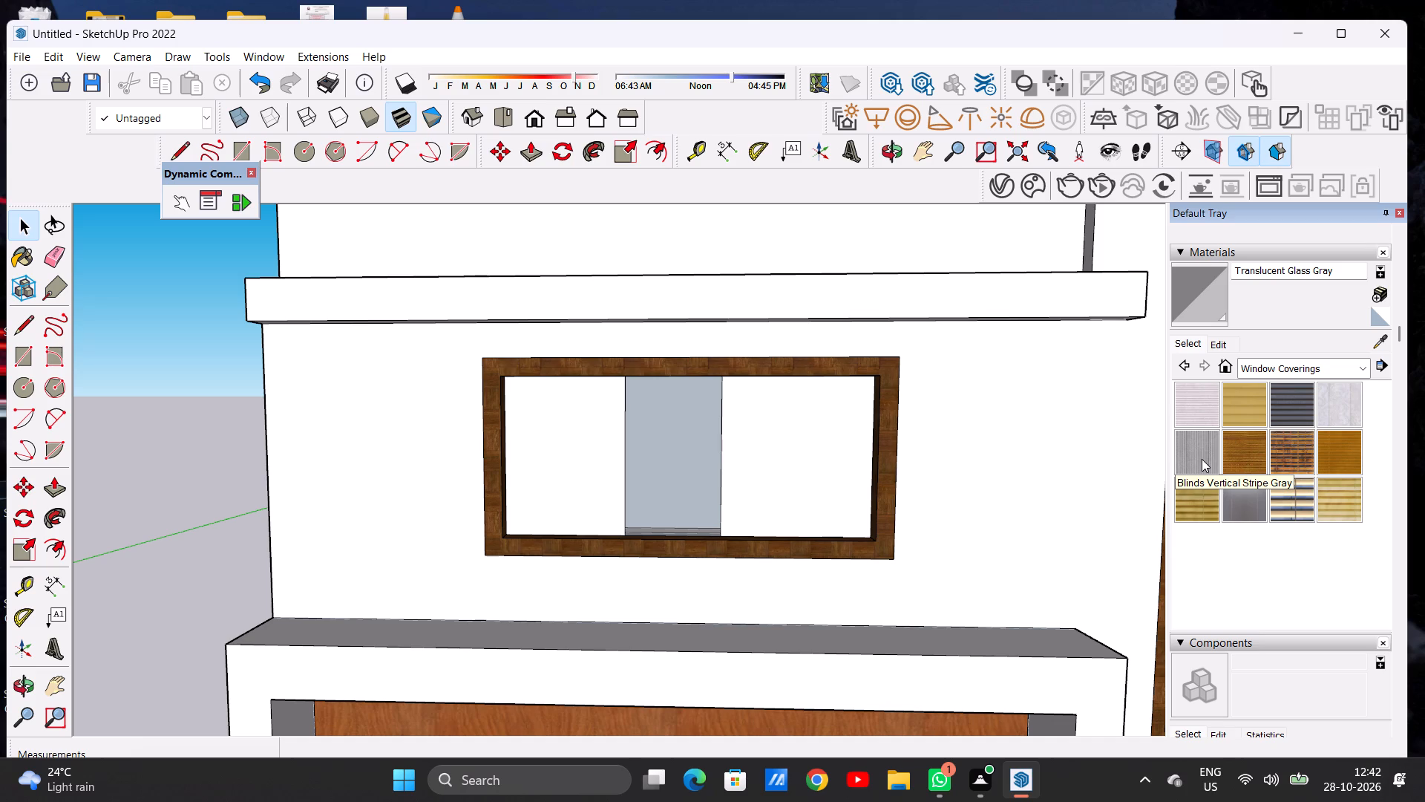
left_click(1333, 408)
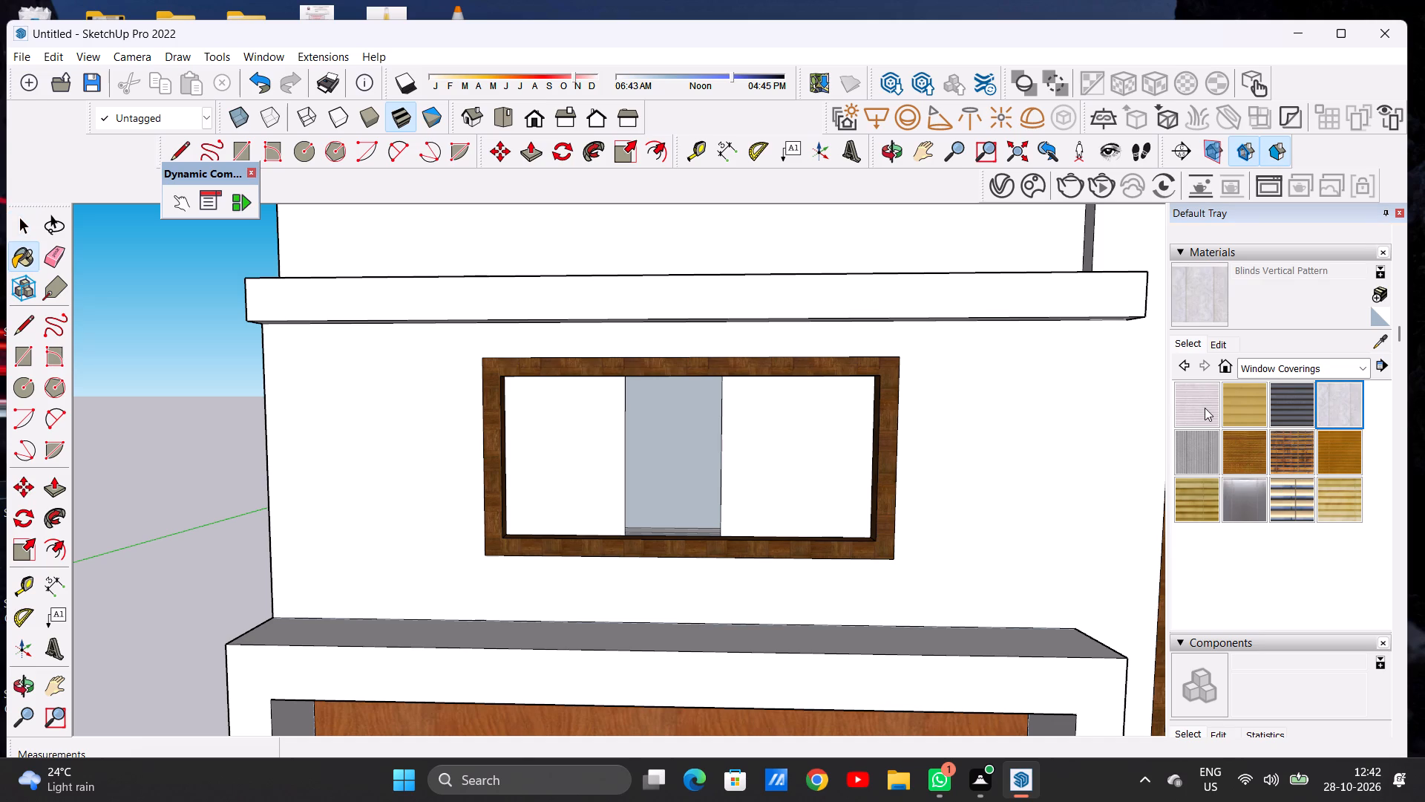
scroll(553, 461, "up", 6)
left_click(553, 461)
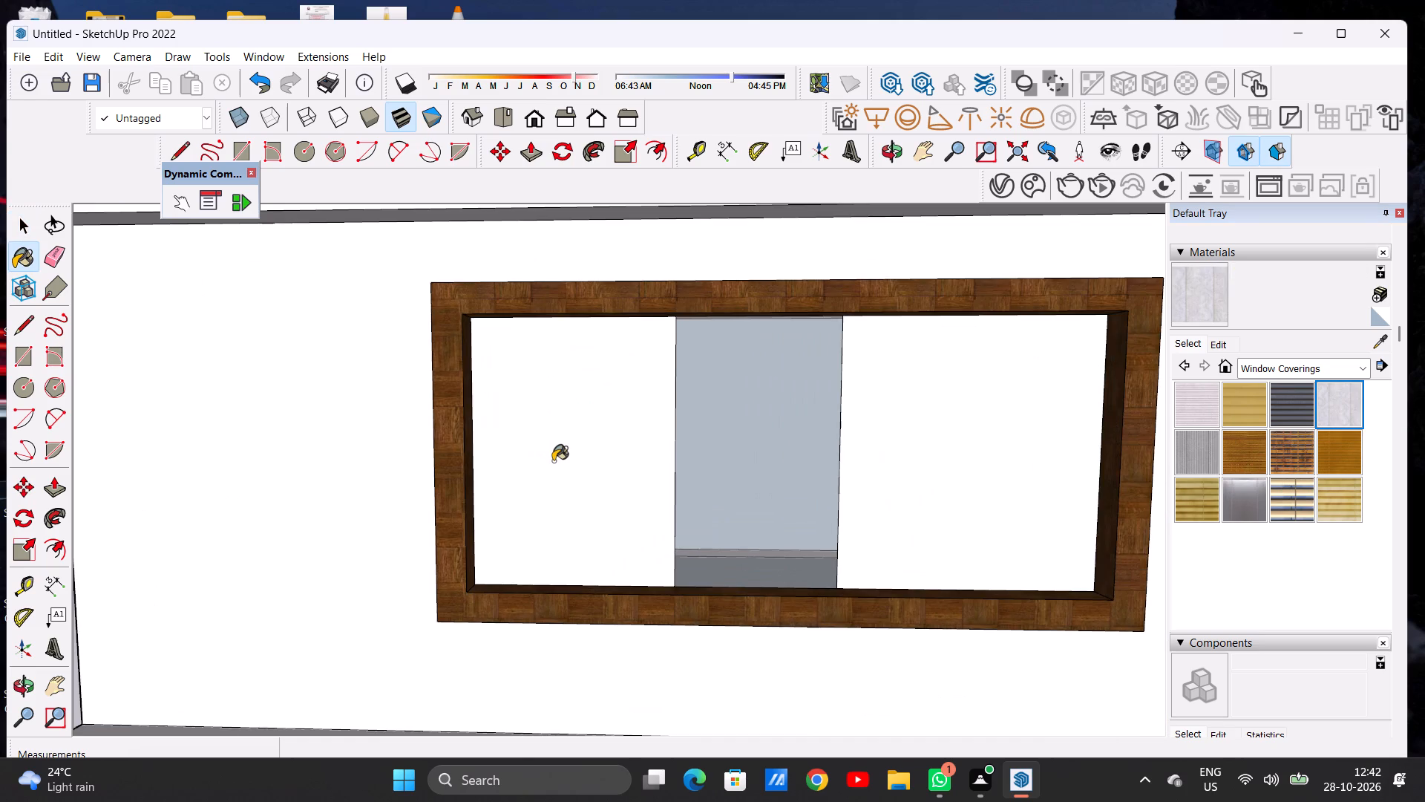
scroll(553, 461, "up", 14)
scroll(553, 461, "down", 7)
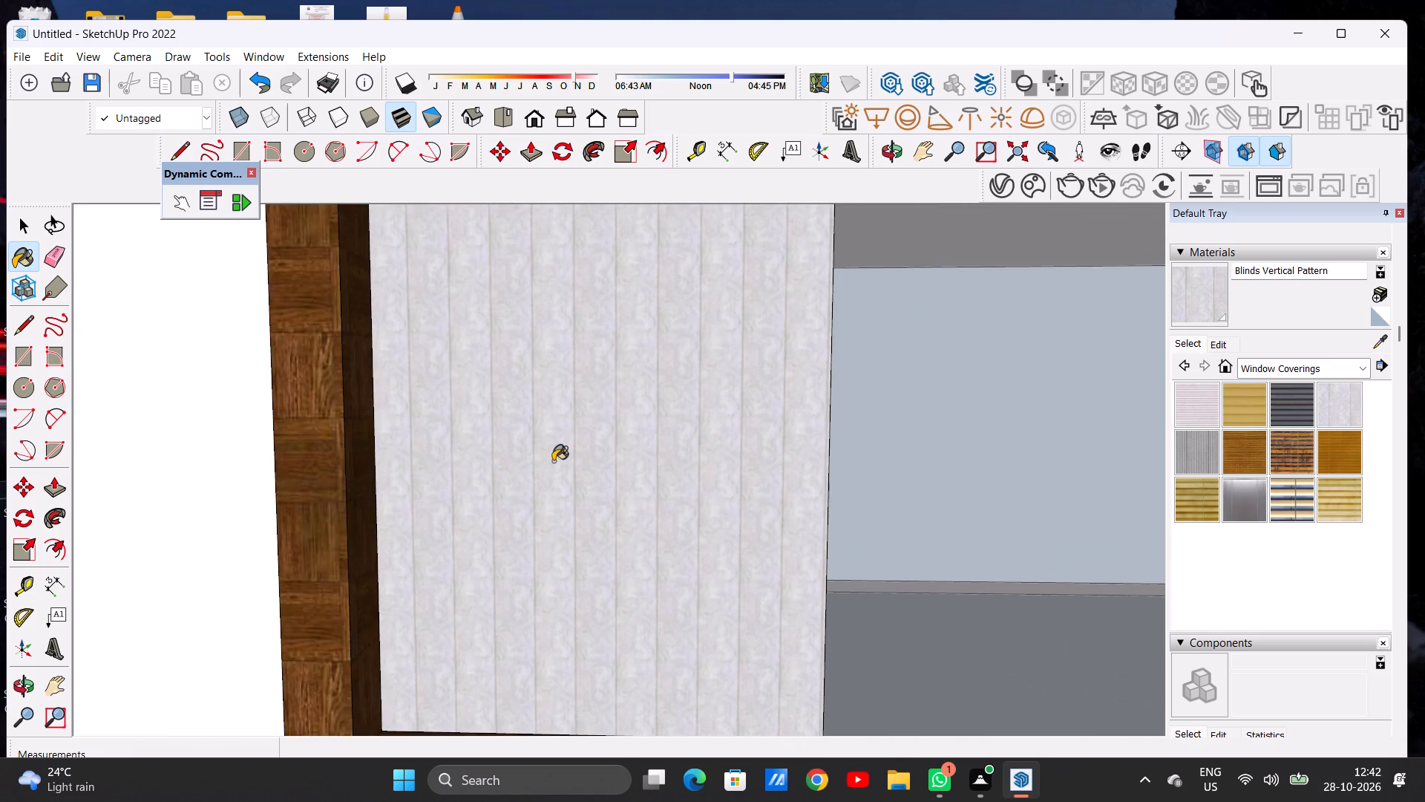
scroll(553, 461, "down", 16)
scroll(587, 469, "up", 10)
scroll(599, 472, "down", 1)
scroll(599, 472, "up", 1)
scroll(599, 472, "down", 1)
scroll(599, 472, "up", 3)
scroll(606, 483, "down", 1)
scroll(606, 483, "up", 1)
scroll(606, 483, "down", 1)
scroll(606, 483, "up", 10)
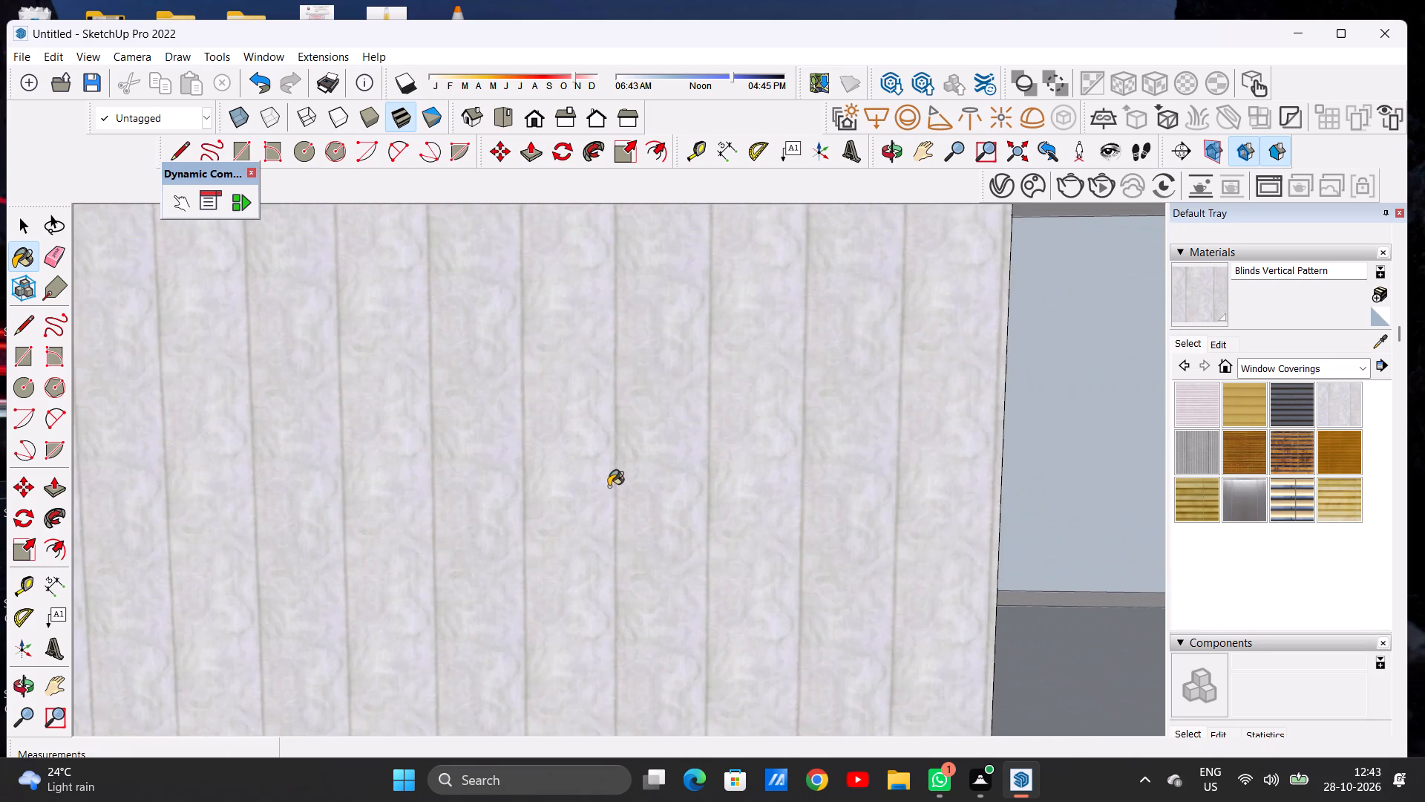
scroll(610, 487, "down", 17)
scroll(623, 492, "up", 1)
scroll(623, 492, "down", 15)
left_click(782, 480)
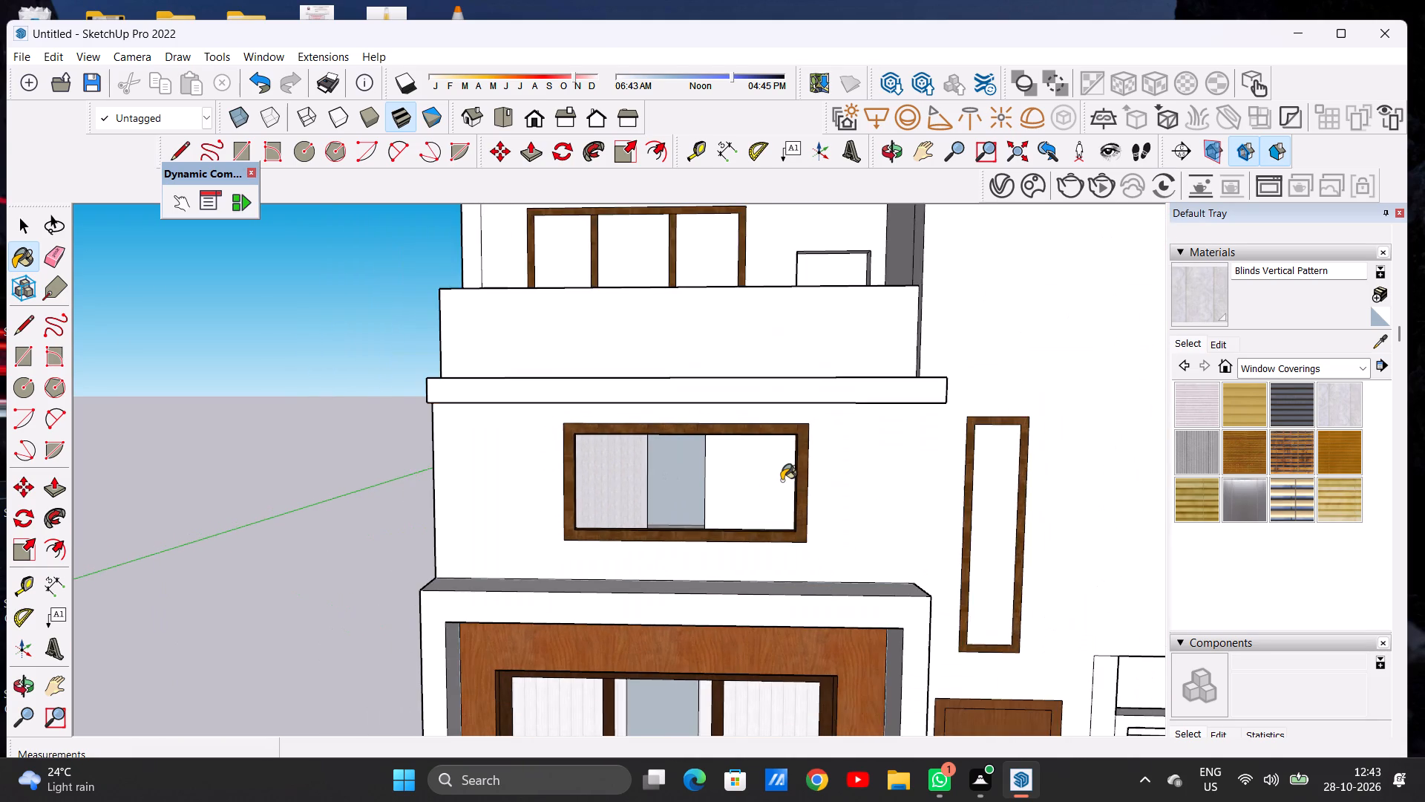
scroll(727, 477, "up", 13)
scroll(730, 484, "down", 7)
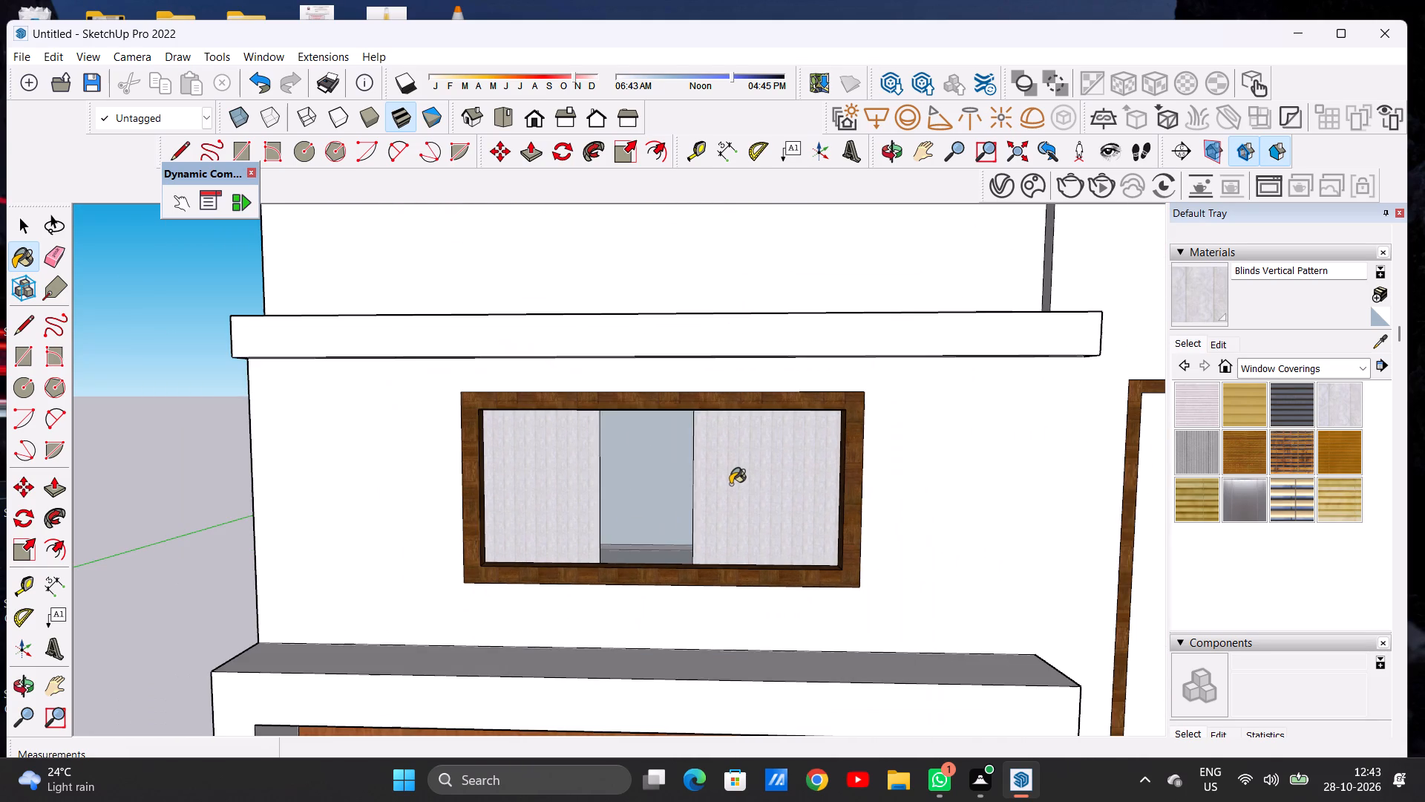
scroll(749, 492, "down", 10)
scroll(675, 503, "down", 4)
scroll(738, 504, "up", 6)
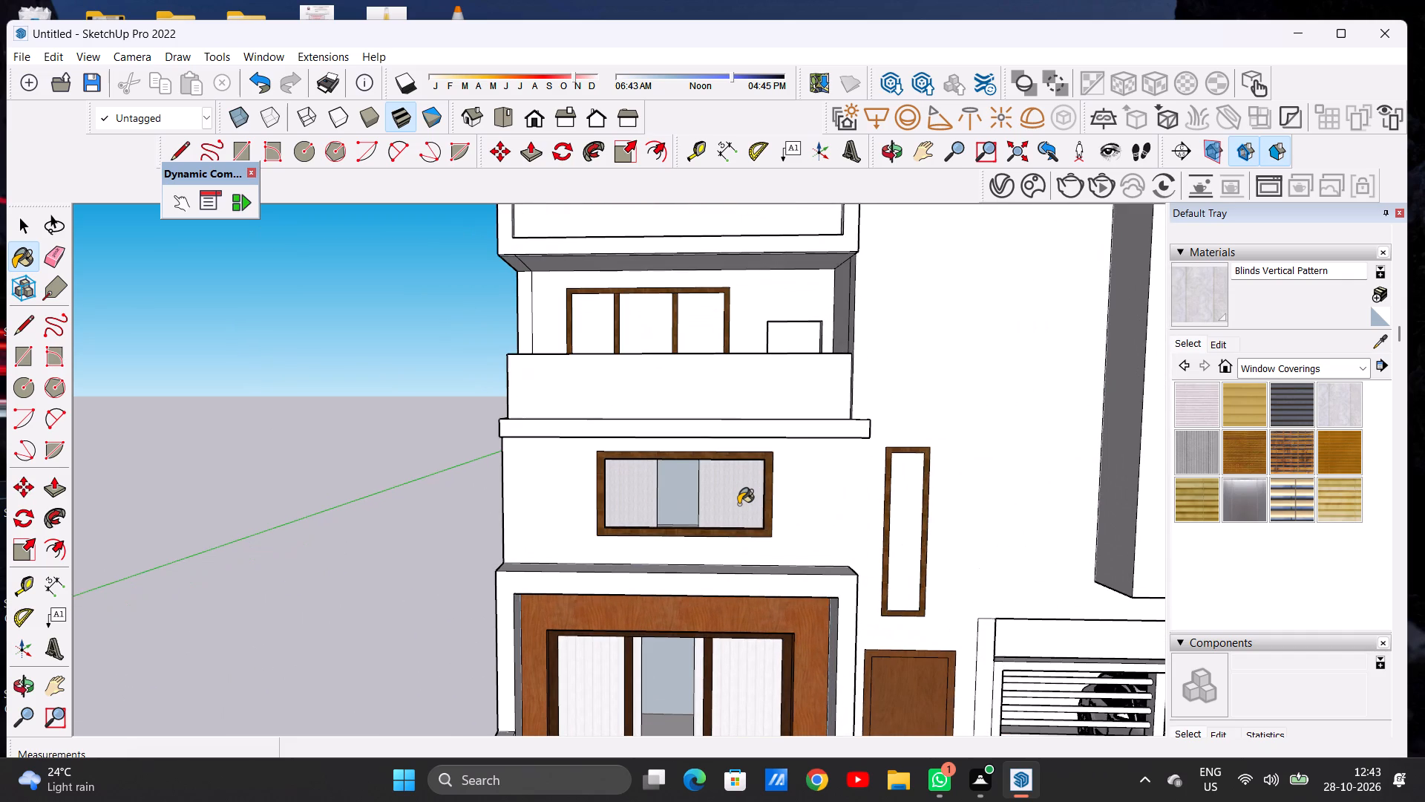
scroll(738, 504, "down", 4)
scroll(738, 503, "up", 1)
scroll(738, 501, "down", 7)
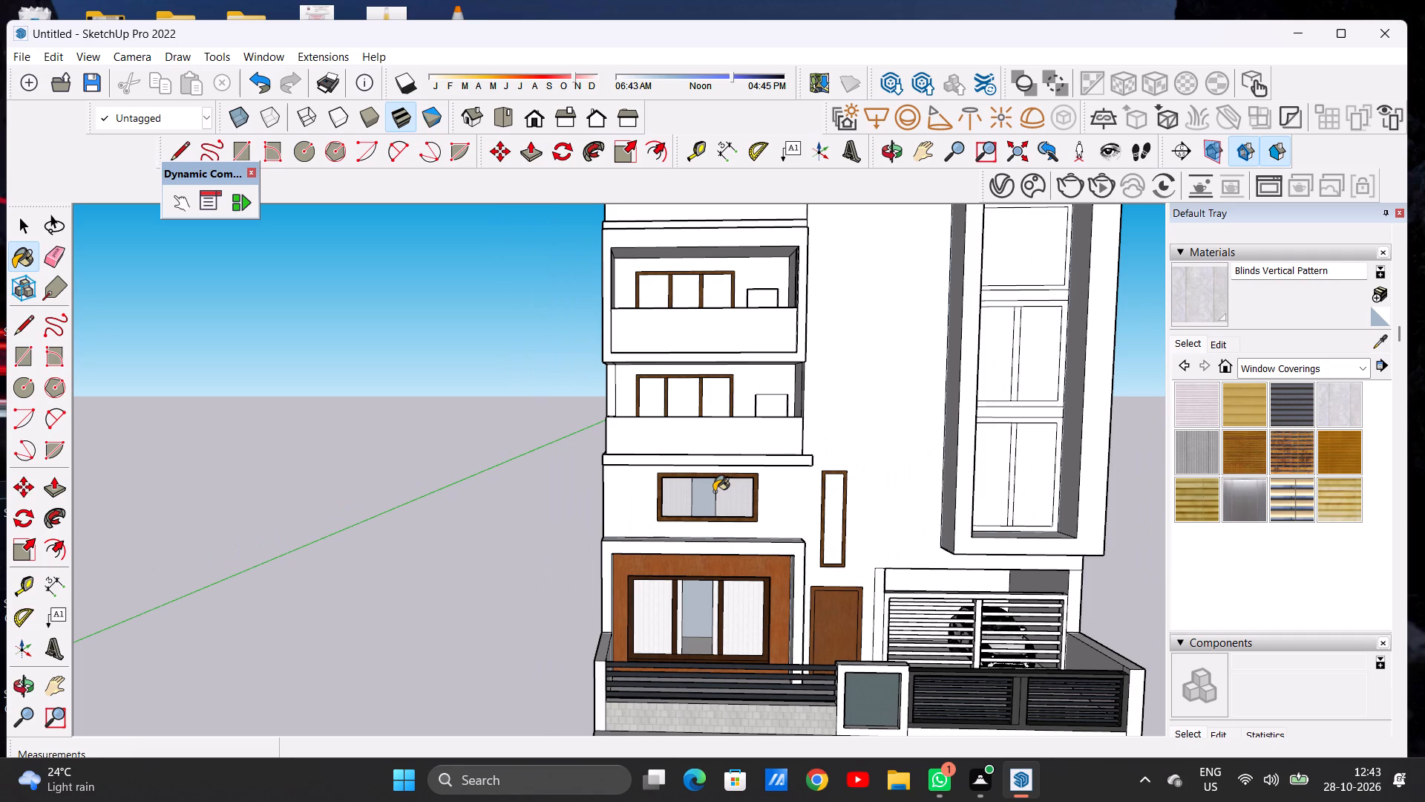
Draw a vertical line about 8' 3 3/8" long across the lower balcony window's middle panel, near its left divider, between top and bottom frames.
key("l")
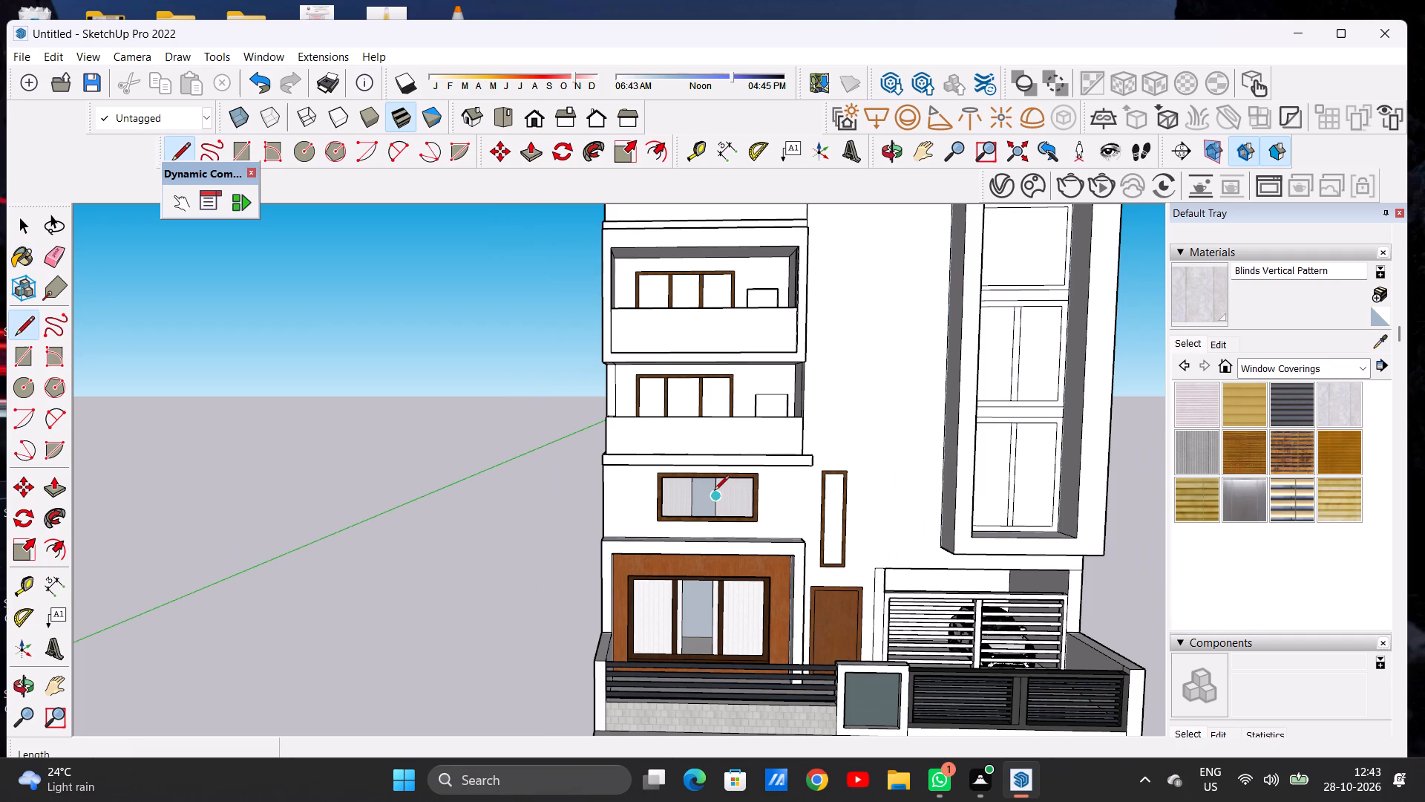
scroll(677, 400, "up", 9)
middle_click_drag(638, 417, 627, 426)
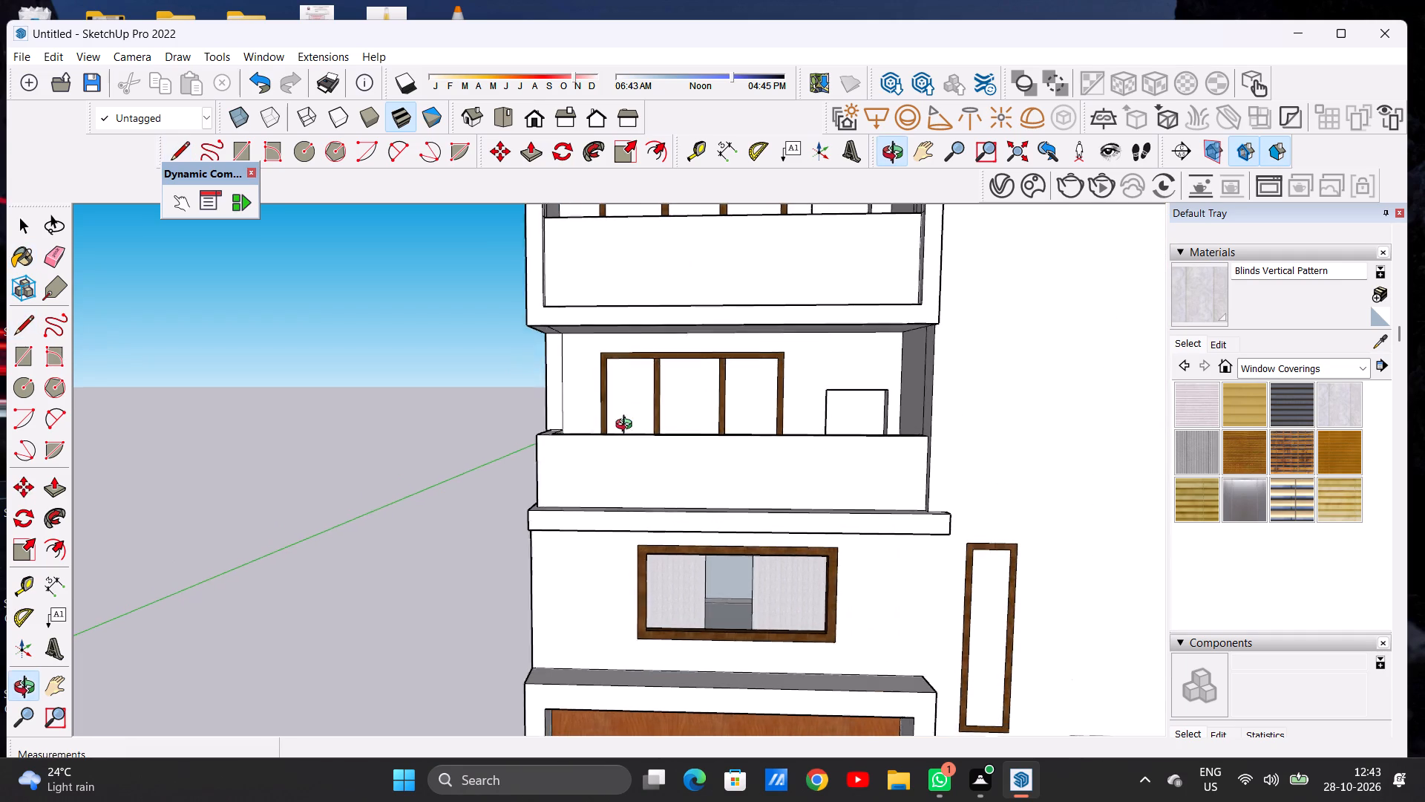
middle_click_drag(627, 426, 540, 477)
scroll(669, 367, "up", 13)
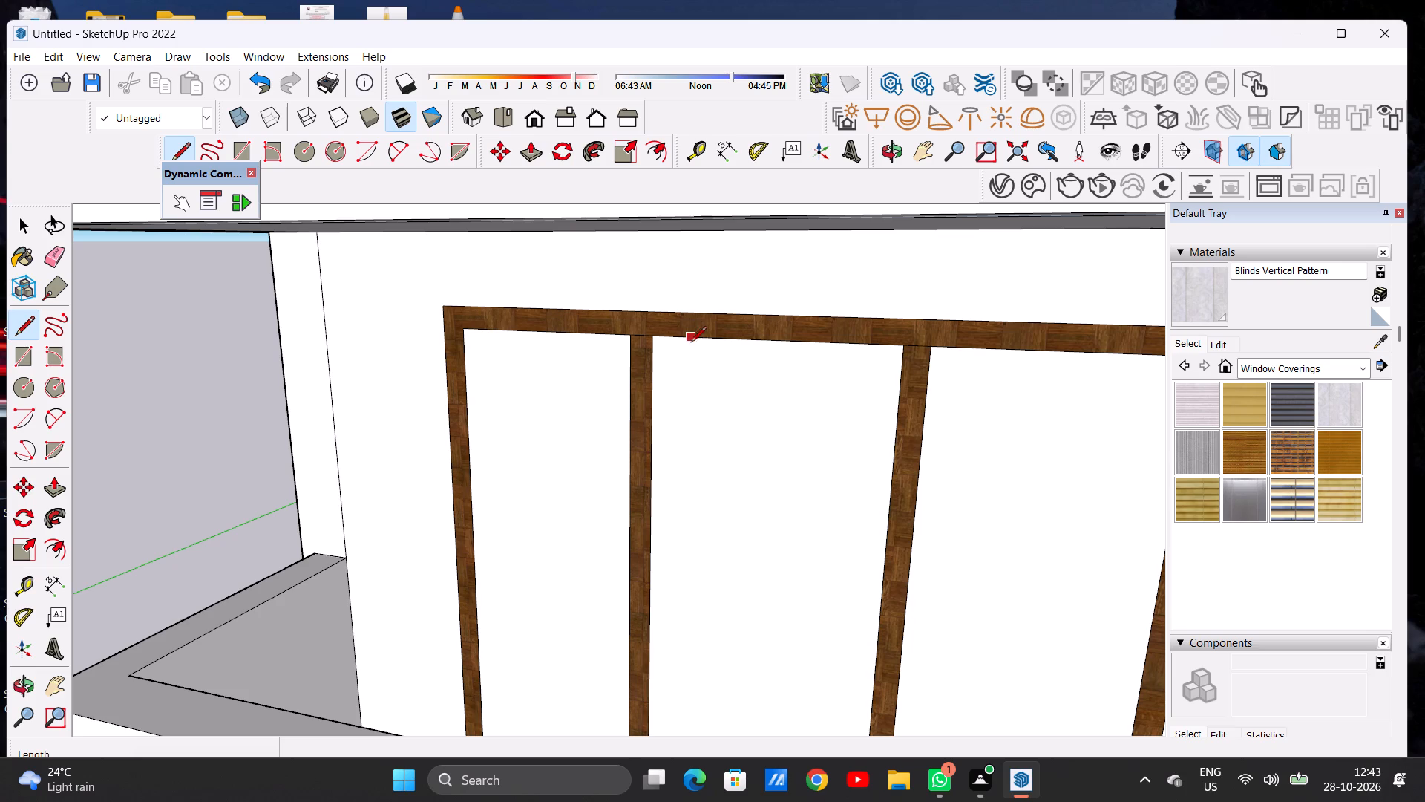
left_click(694, 342)
scroll(704, 345, "down", 13)
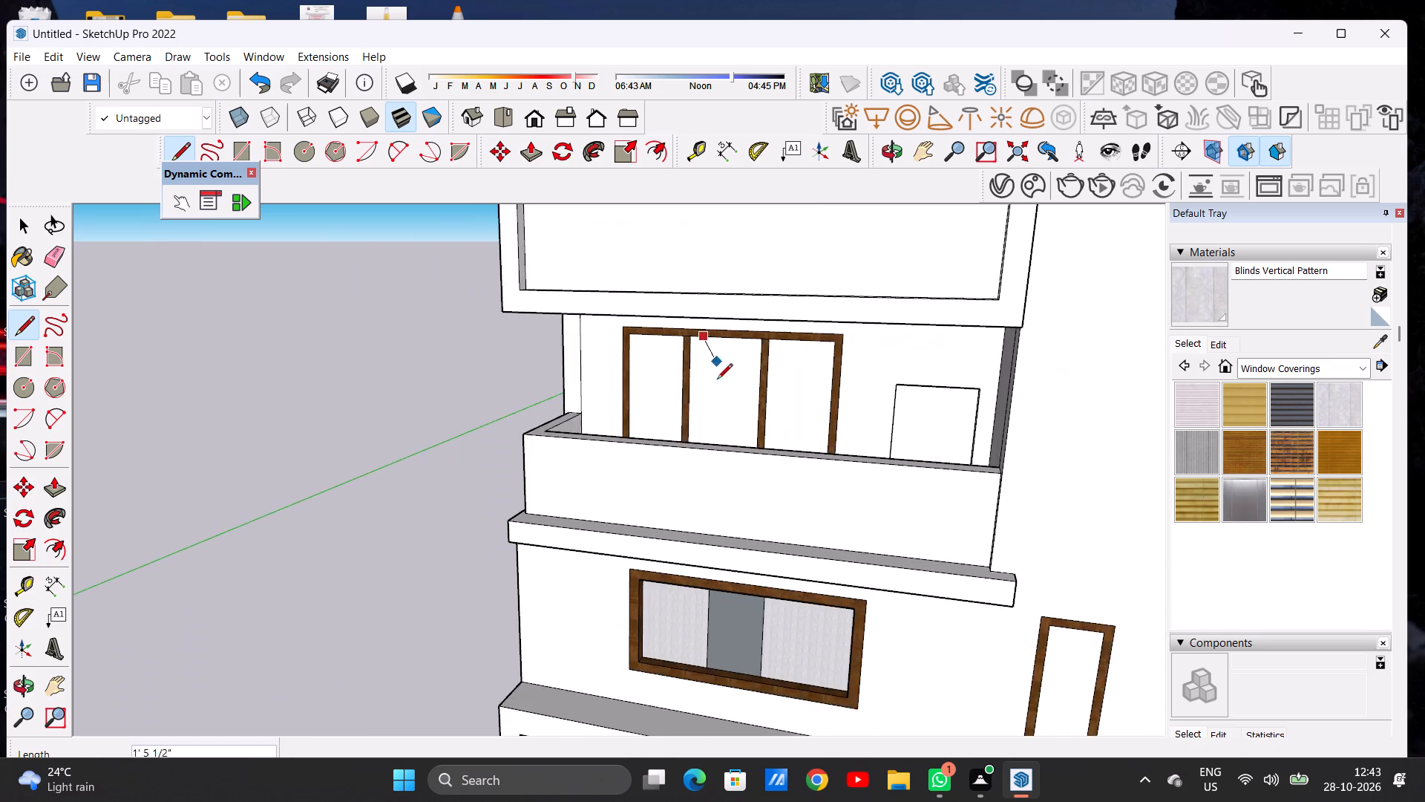
middle_click_drag(718, 385, 699, 471)
scroll(719, 450, "up", 20)
scroll(719, 450, "up", 2)
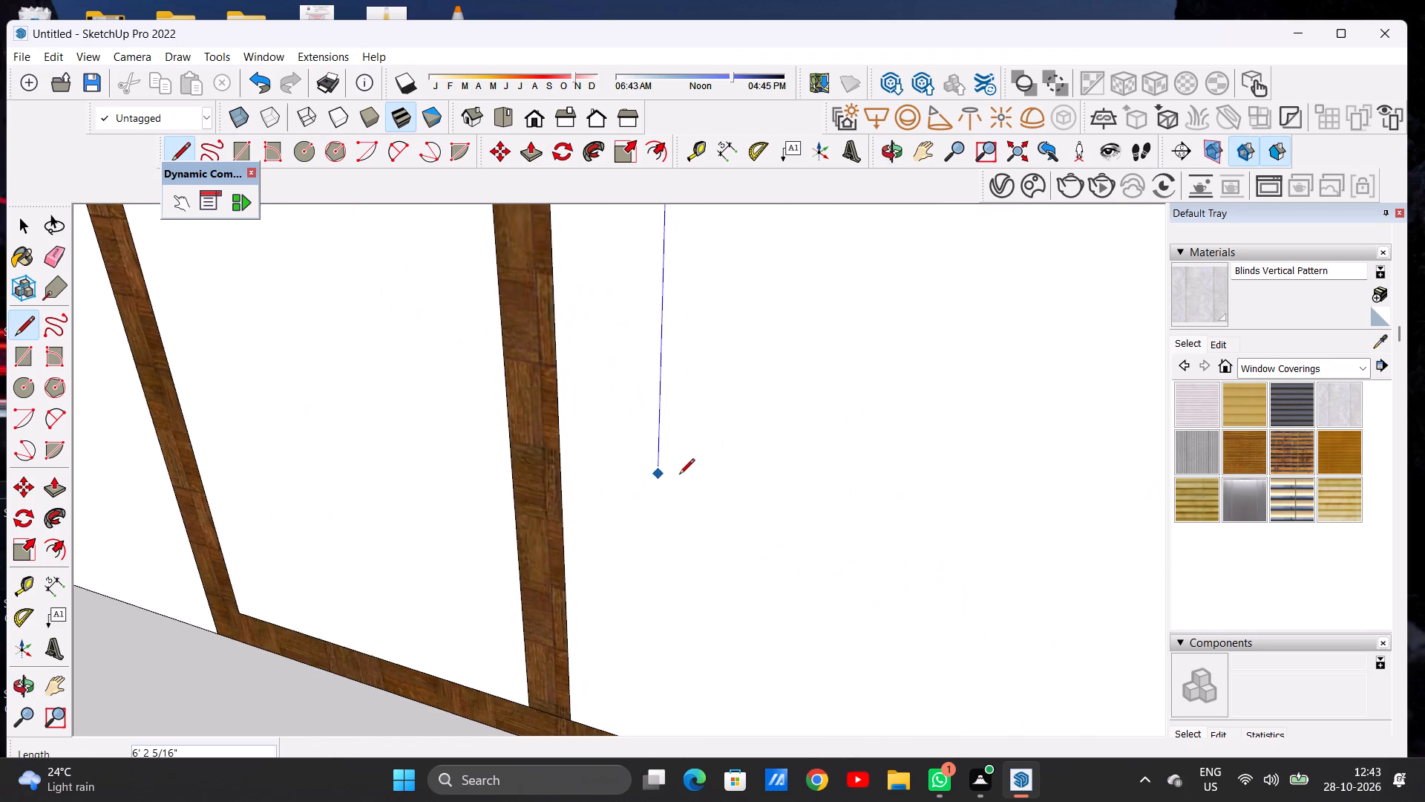
scroll(652, 571, "down", 5)
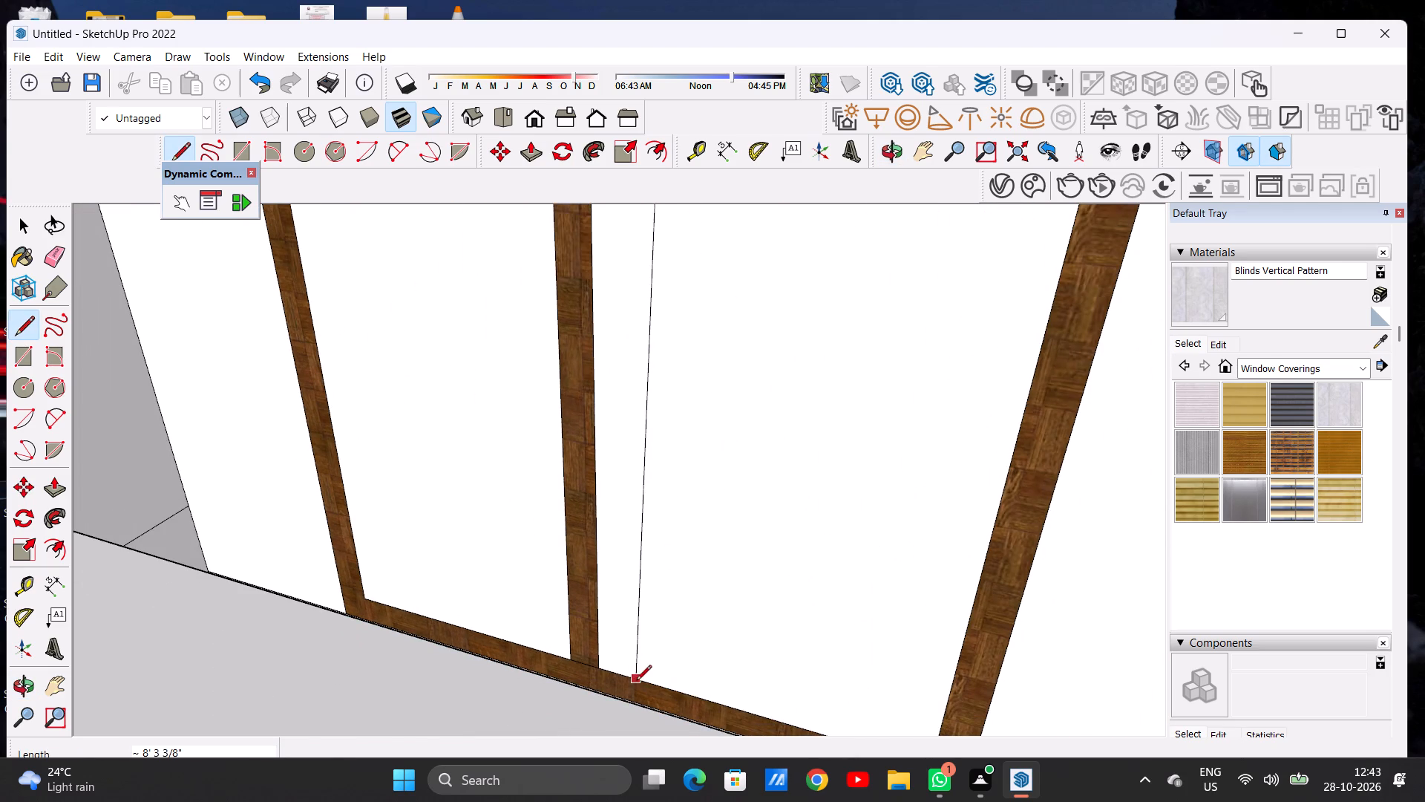
left_click(649, 689)
key("space")
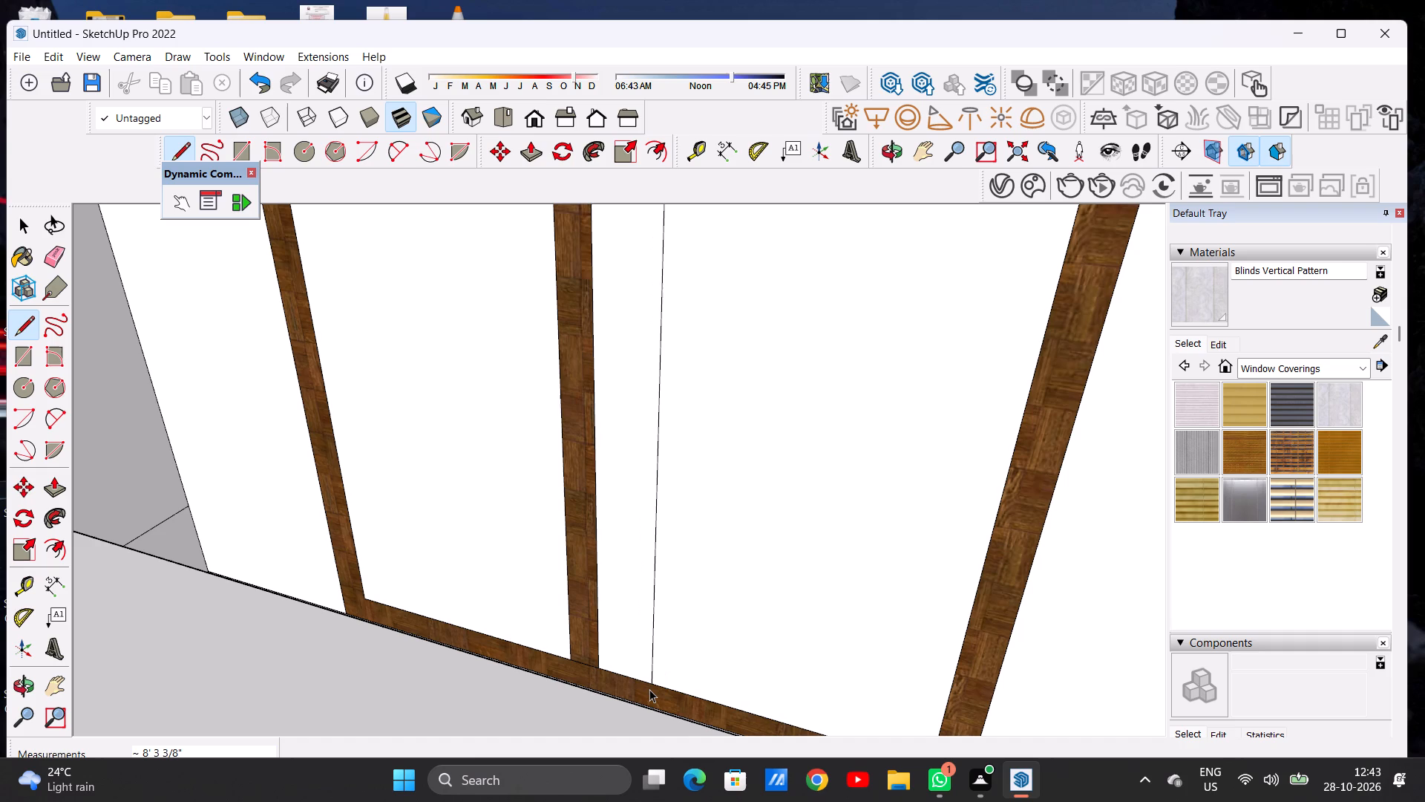
Paint both outer panes and the narrow strip of the middle panel of the lower balcony window with Blinds Vertical Pattern.
scroll(661, 633, "down", 17)
middle_click_drag(651, 630, 683, 610)
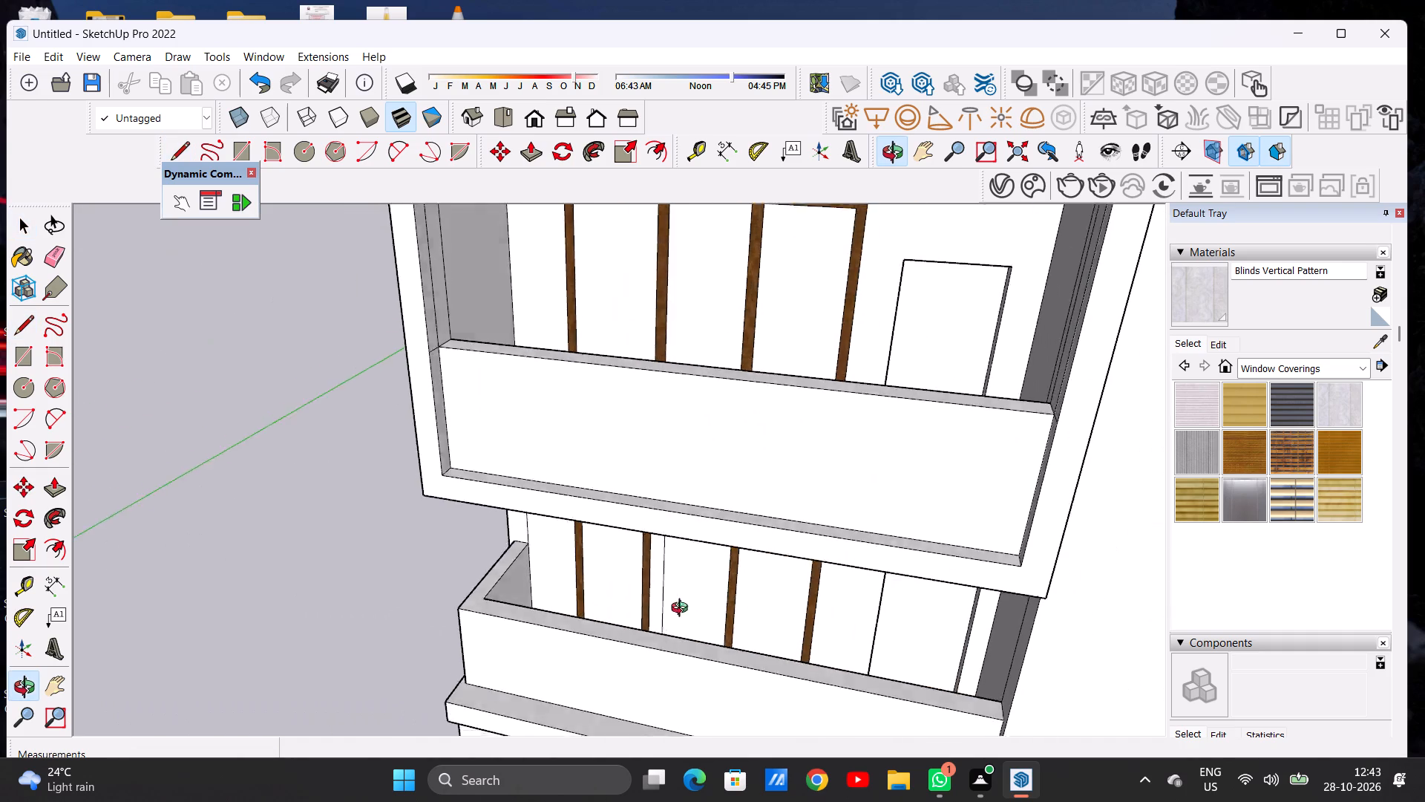
middle_click_drag(683, 610, 753, 555)
left_click(1200, 301)
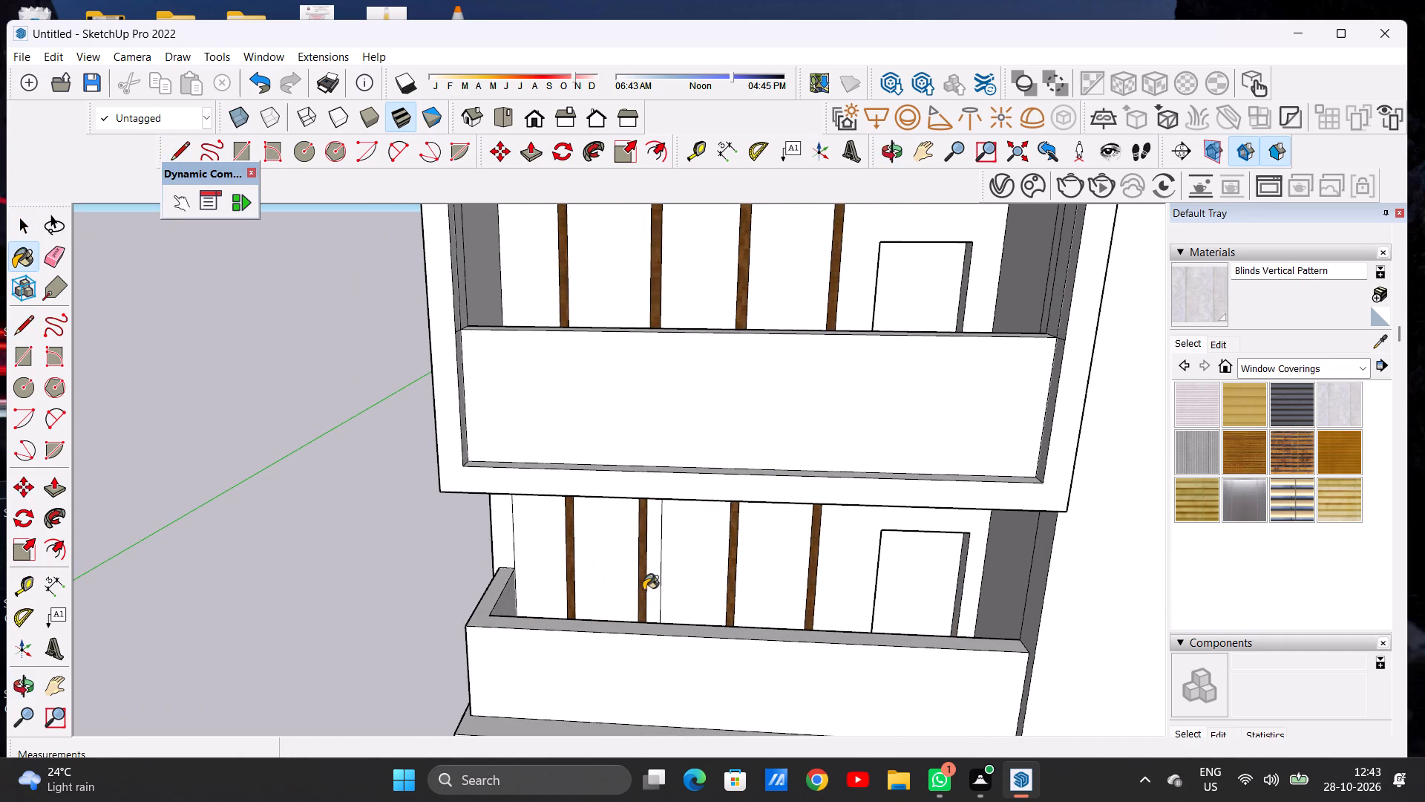
scroll(641, 590, "down", 7)
middle_click_drag(637, 635, 636, 561)
scroll(639, 565, "up", 9)
scroll(614, 601, "down", 1)
scroll(614, 601, "up", 2)
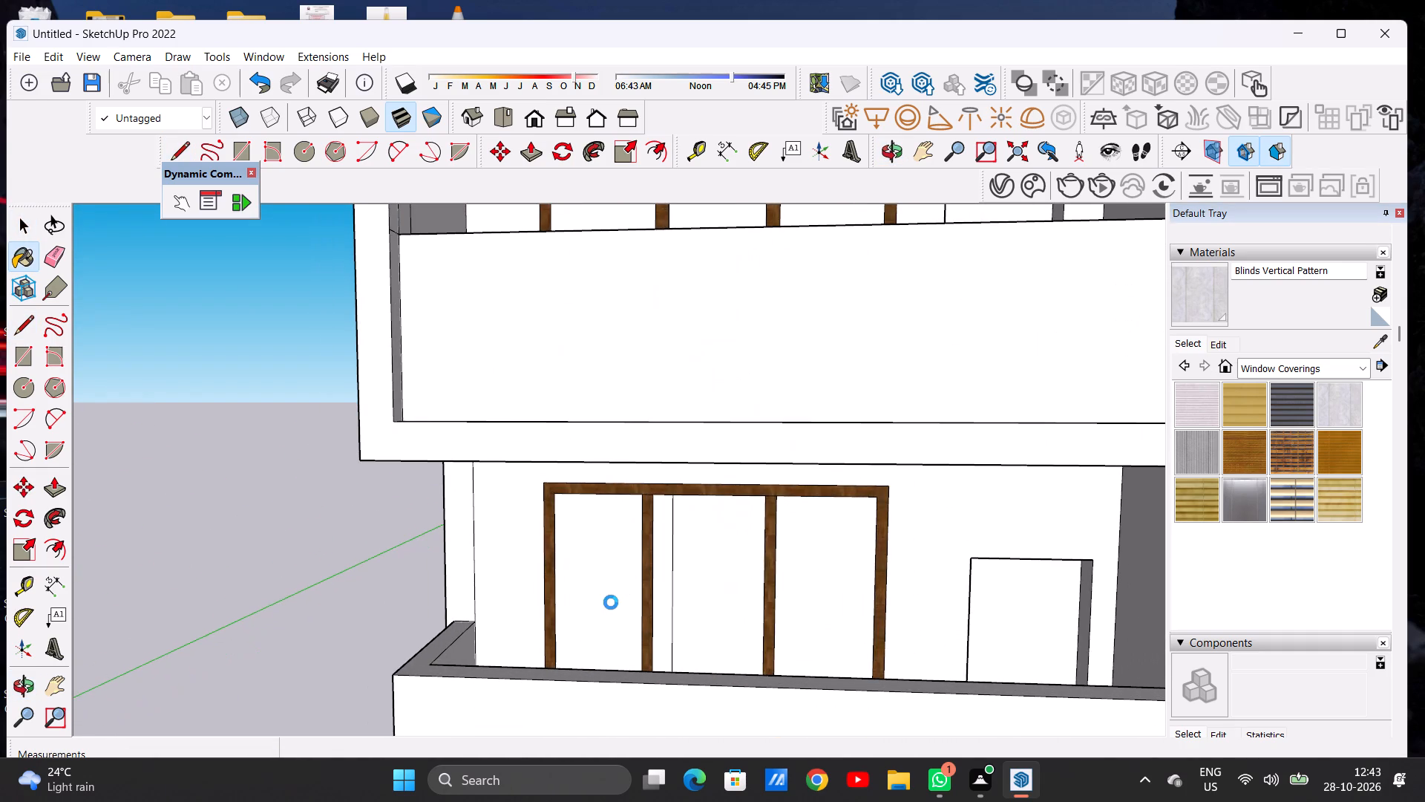
scroll(615, 606, "up", 4)
scroll(615, 606, "down", 1)
left_click(615, 605)
scroll(651, 603, "up", 5)
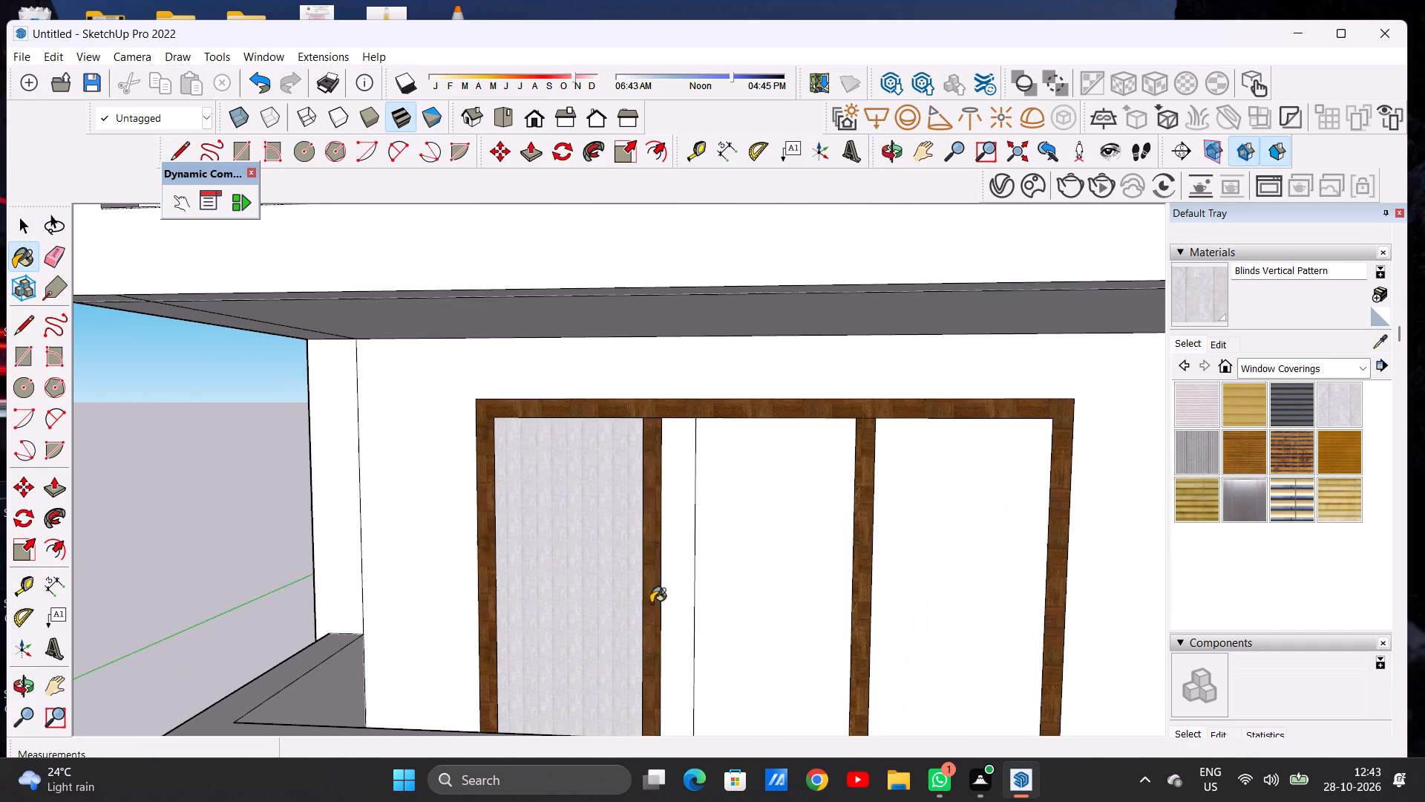
left_click(672, 585)
left_click(928, 564)
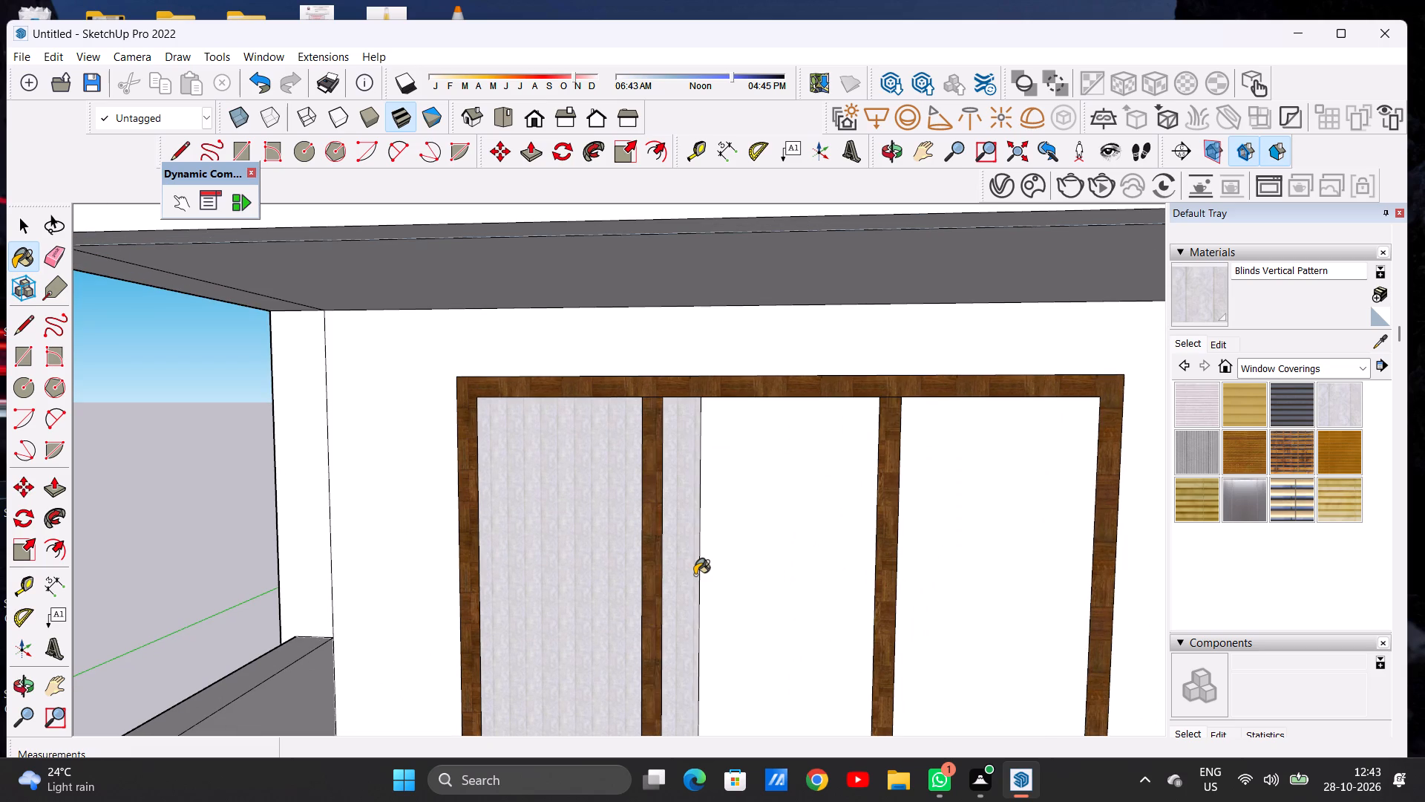
Paint the remaining wide part of the lower balcony window's middle panel with Translucent Glass Gray from Glass and Mirrors.
scroll(695, 575, "down", 4)
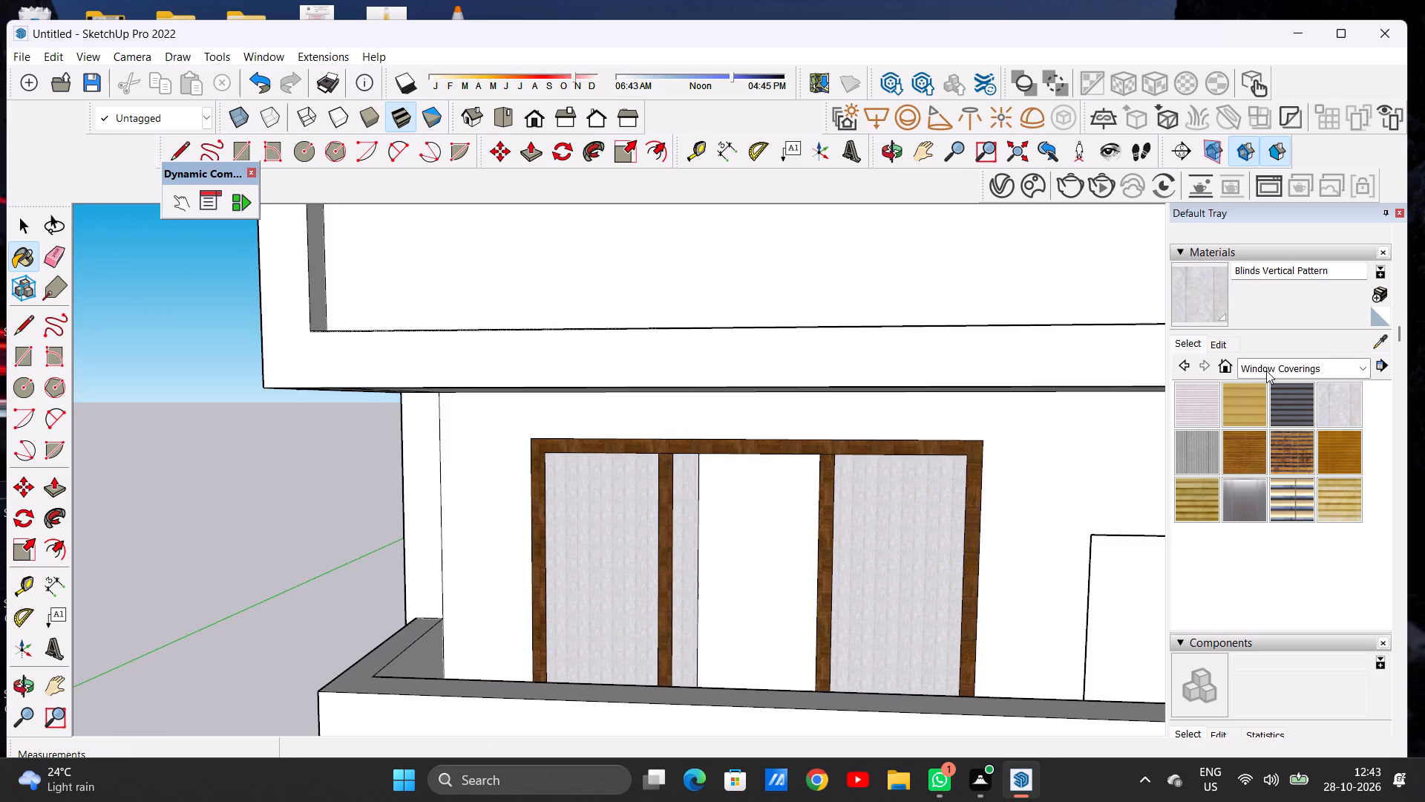
left_click(1266, 371)
left_click(1319, 464)
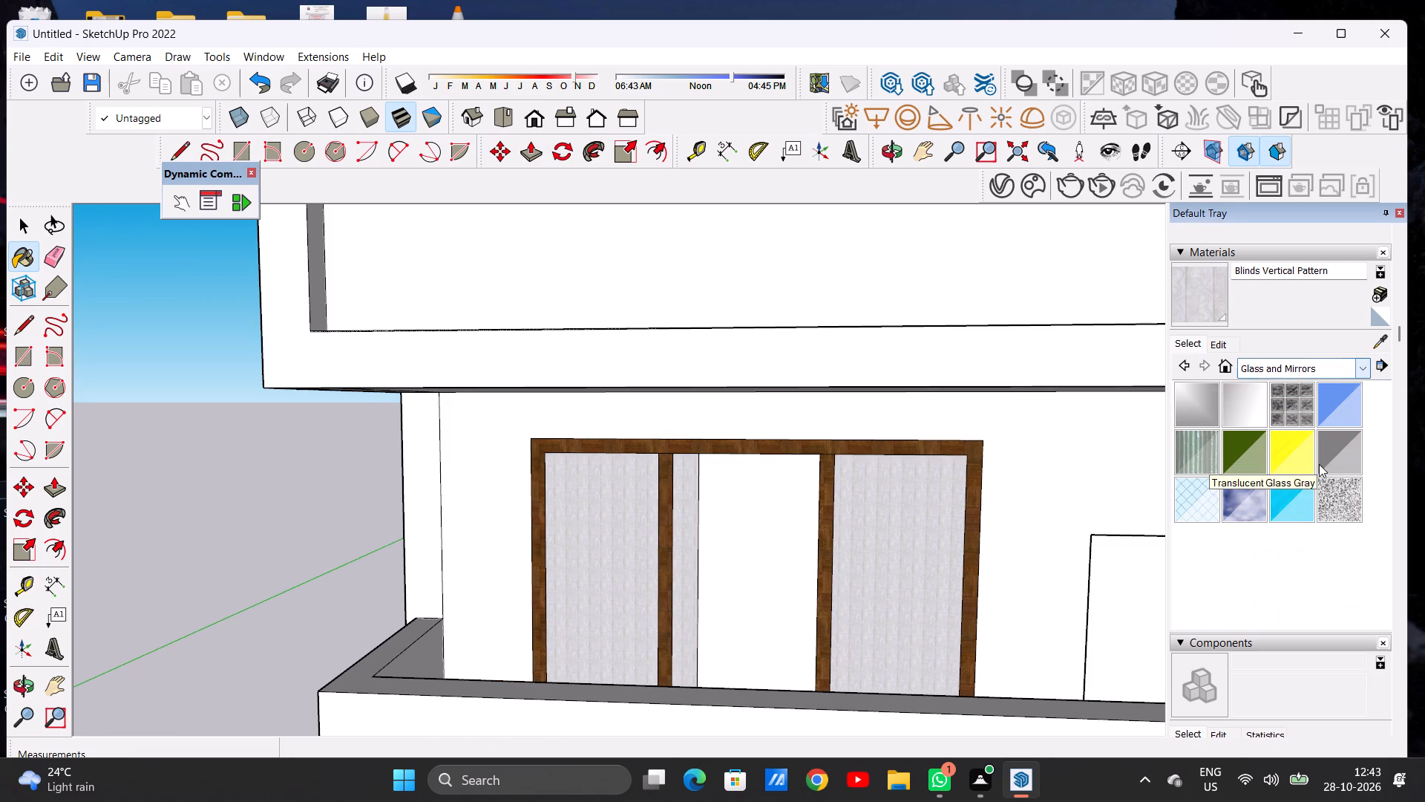
left_click(1338, 457)
left_click(778, 555)
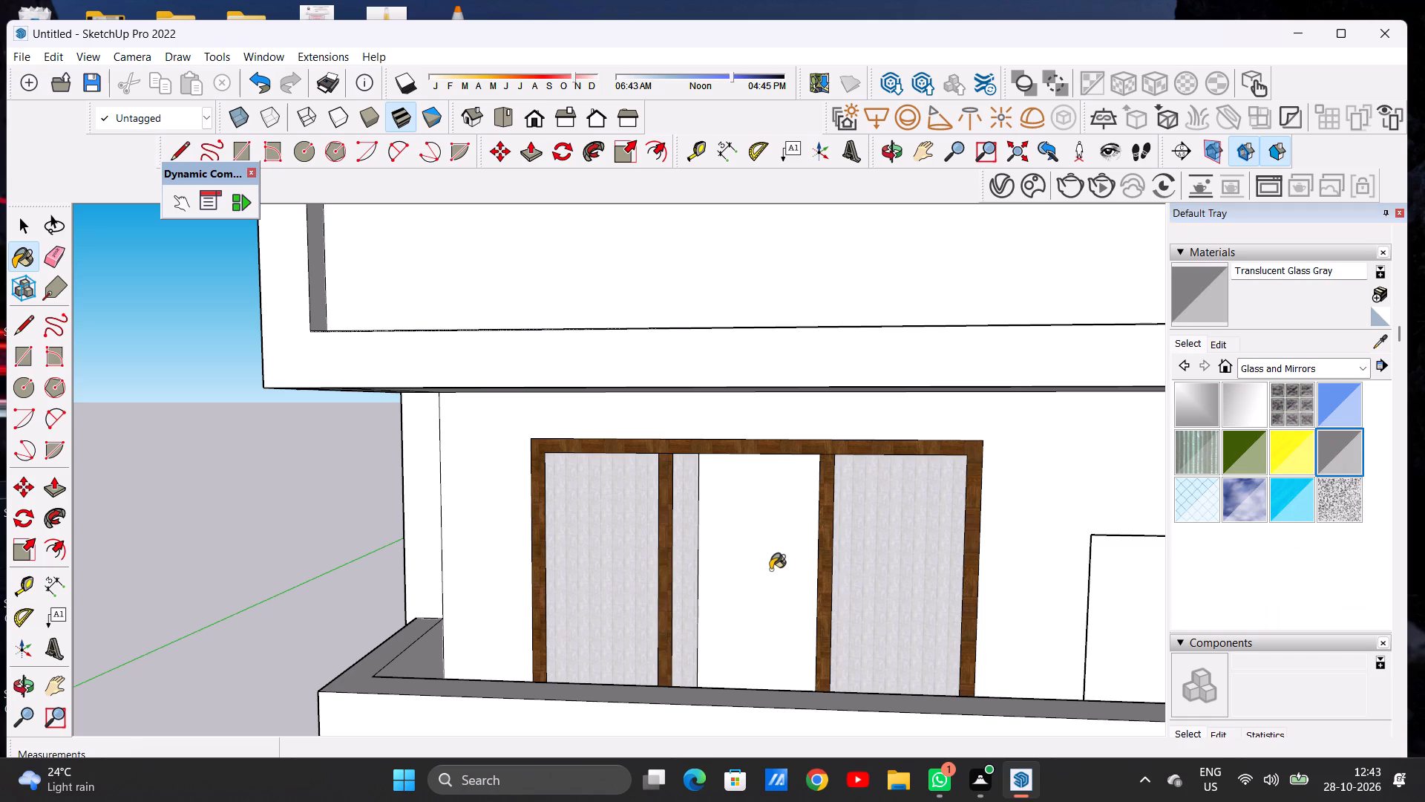
scroll(767, 576, "down", 9)
scroll(715, 572, "down", 14)
scroll(756, 613, "up", 7)
scroll(756, 642, "down", 1)
scroll(755, 642, "up", 3)
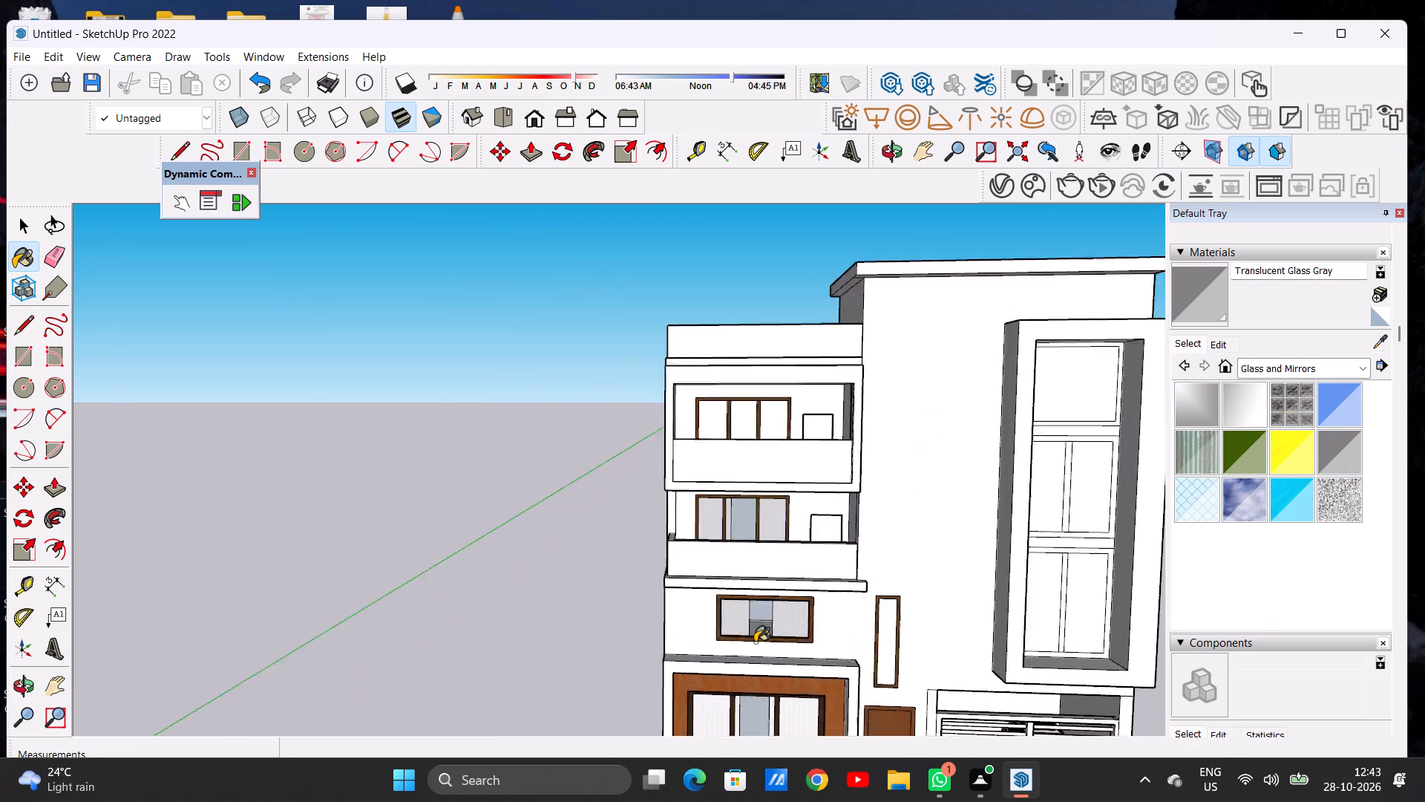
scroll(755, 642, "up", 2)
scroll(755, 642, "down", 1)
scroll(755, 642, "up", 3)
scroll(776, 498, "up", 7)
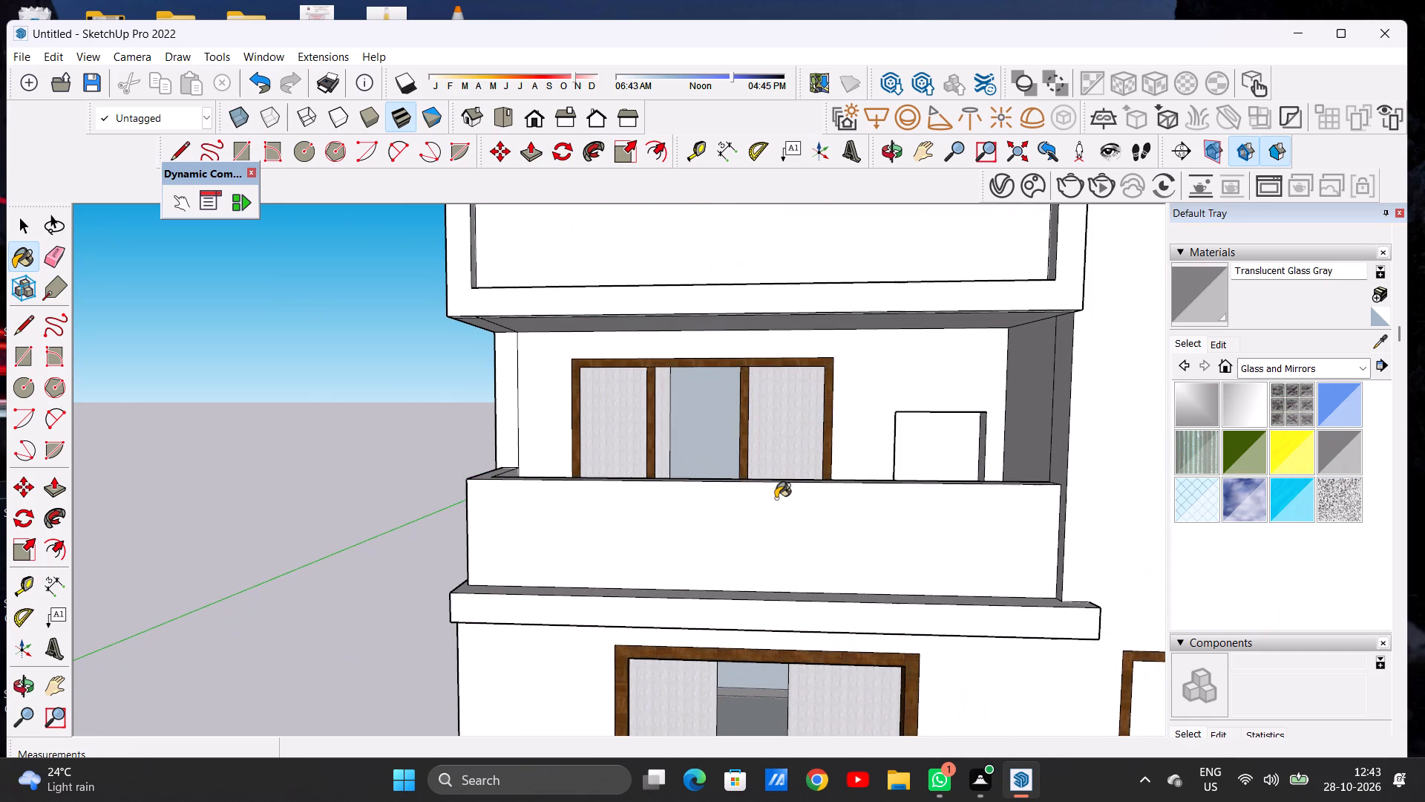
key("space")
Draw a vertical line about 7' 7/8" long across the upper balcony window's middle panel, near its left divider, between top and bottom frames.
scroll(588, 511, "down", 7)
scroll(676, 482, "down", 11)
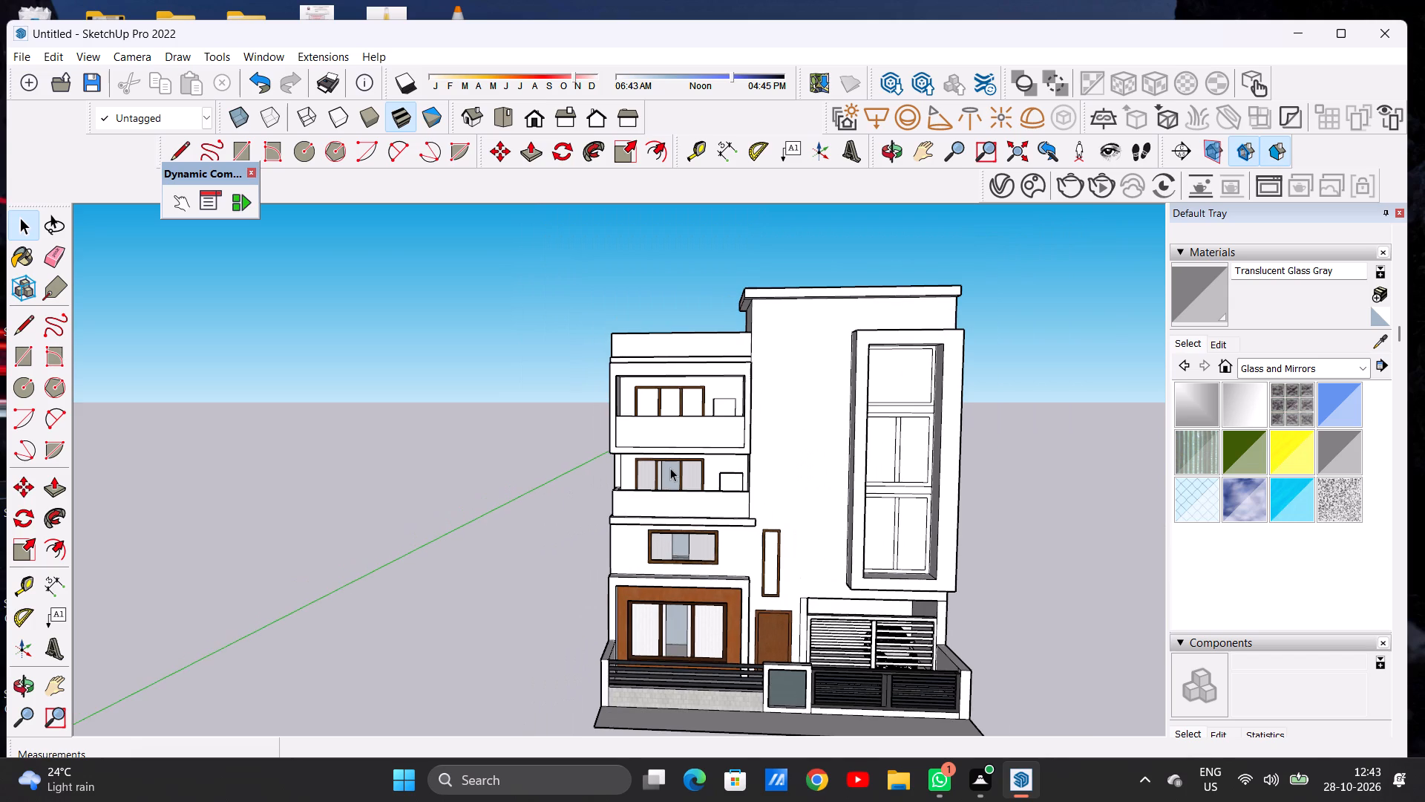
scroll(646, 417, "up", 7)
scroll(700, 381, "up", 7)
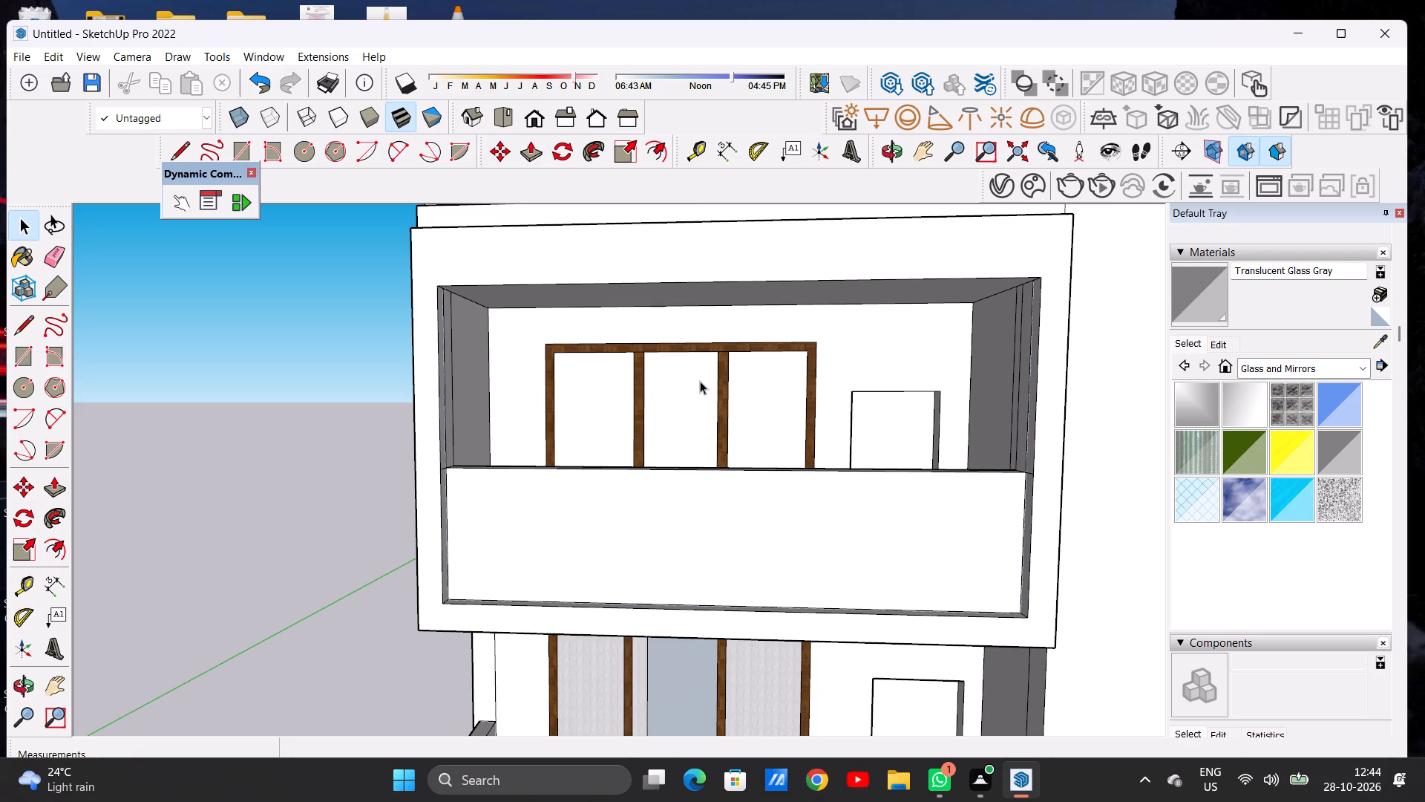
scroll(700, 381, "down", 1)
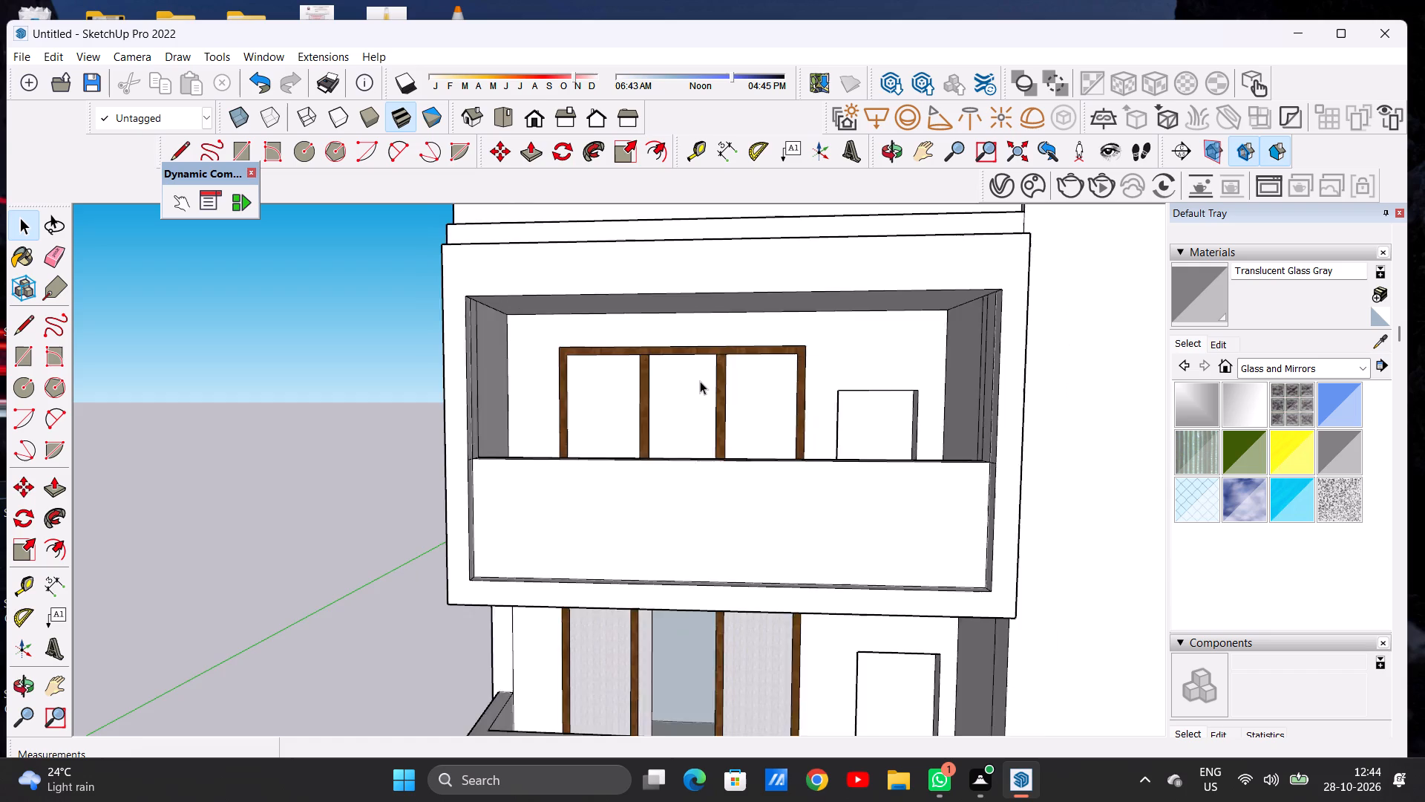
scroll(700, 381, "down", 5)
scroll(683, 391, "up", 7)
middle_click_drag(712, 396, 635, 473)
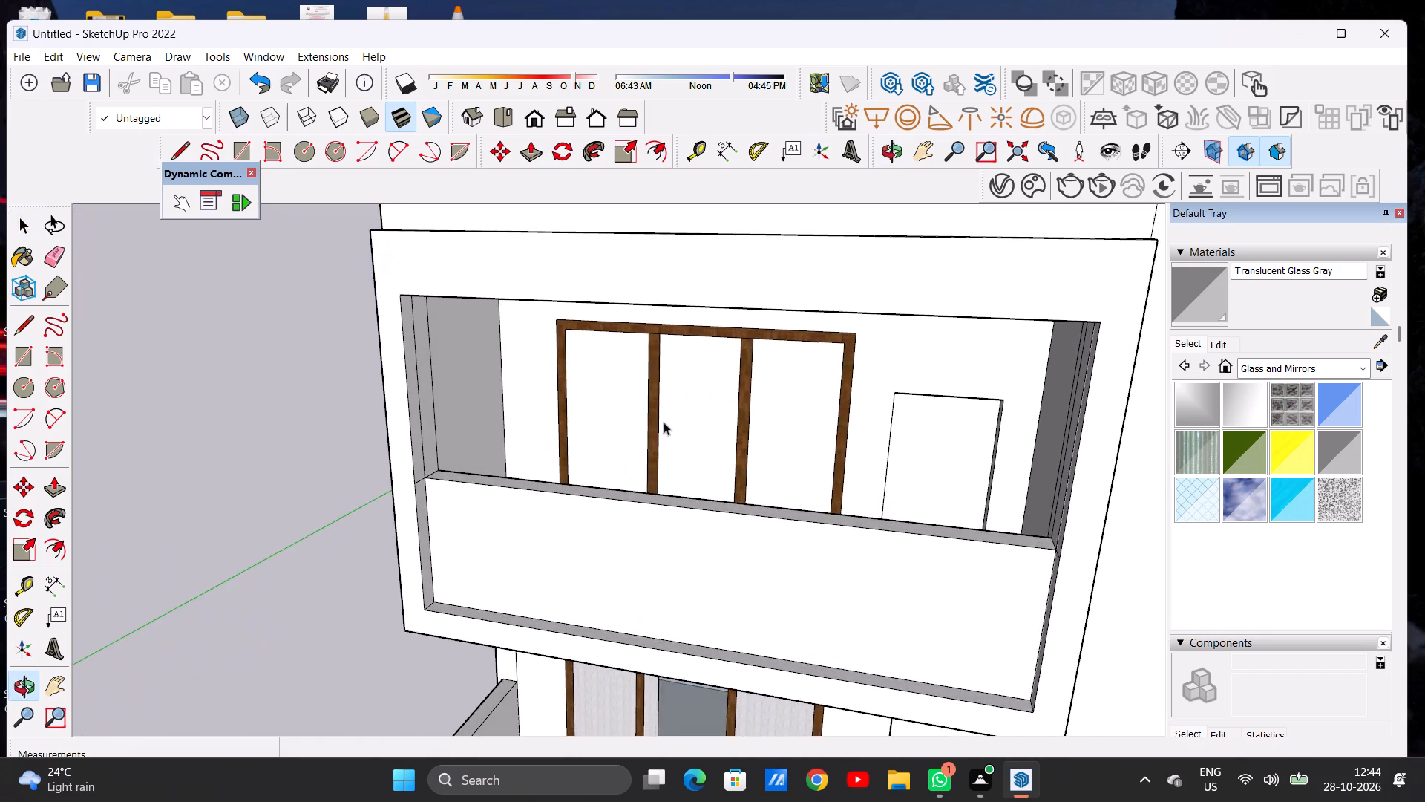
scroll(678, 362, "up", 8)
key("l")
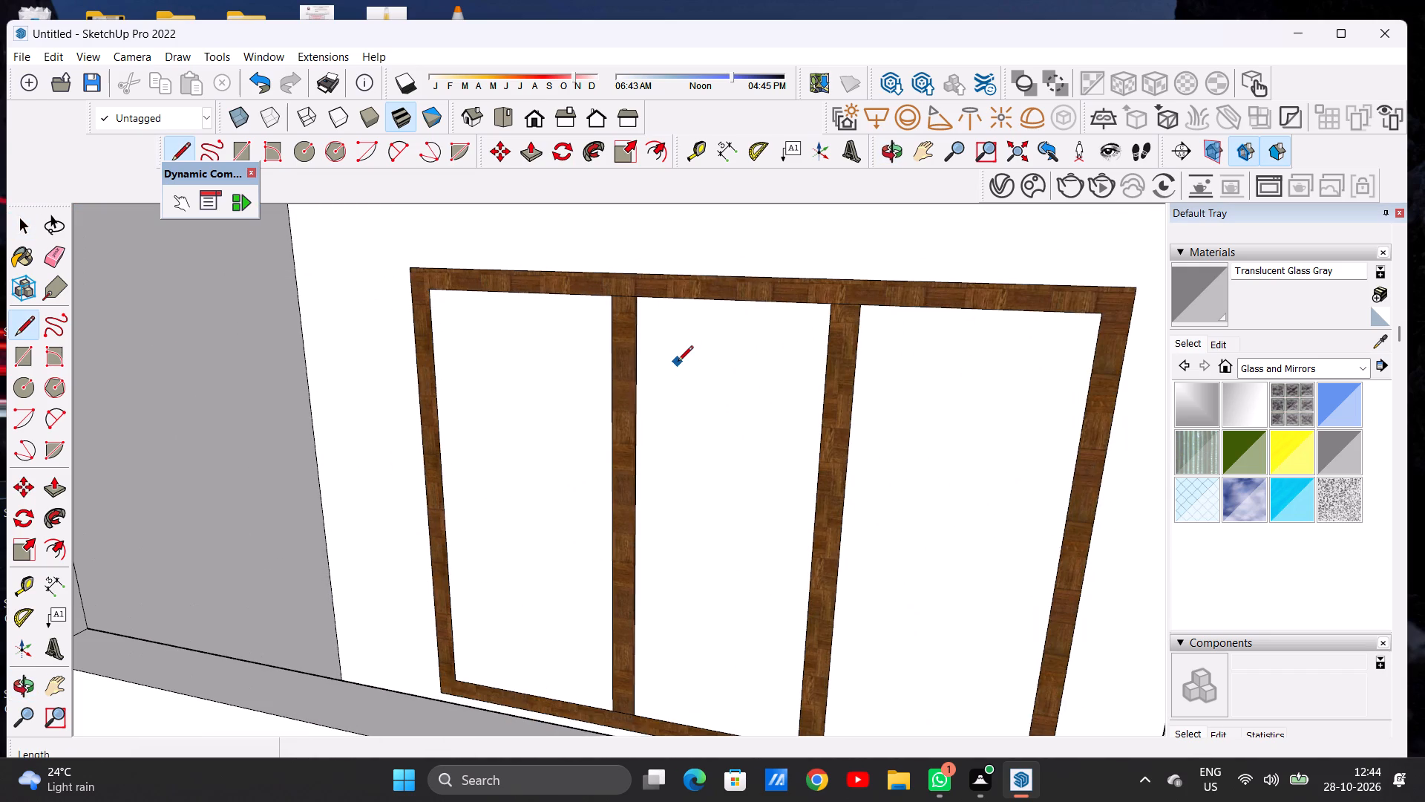
left_click(675, 299)
scroll(671, 362, "down", 7)
middle_click_drag(669, 390, 674, 494)
scroll(695, 533, "down", 1)
scroll(695, 533, "up", 13)
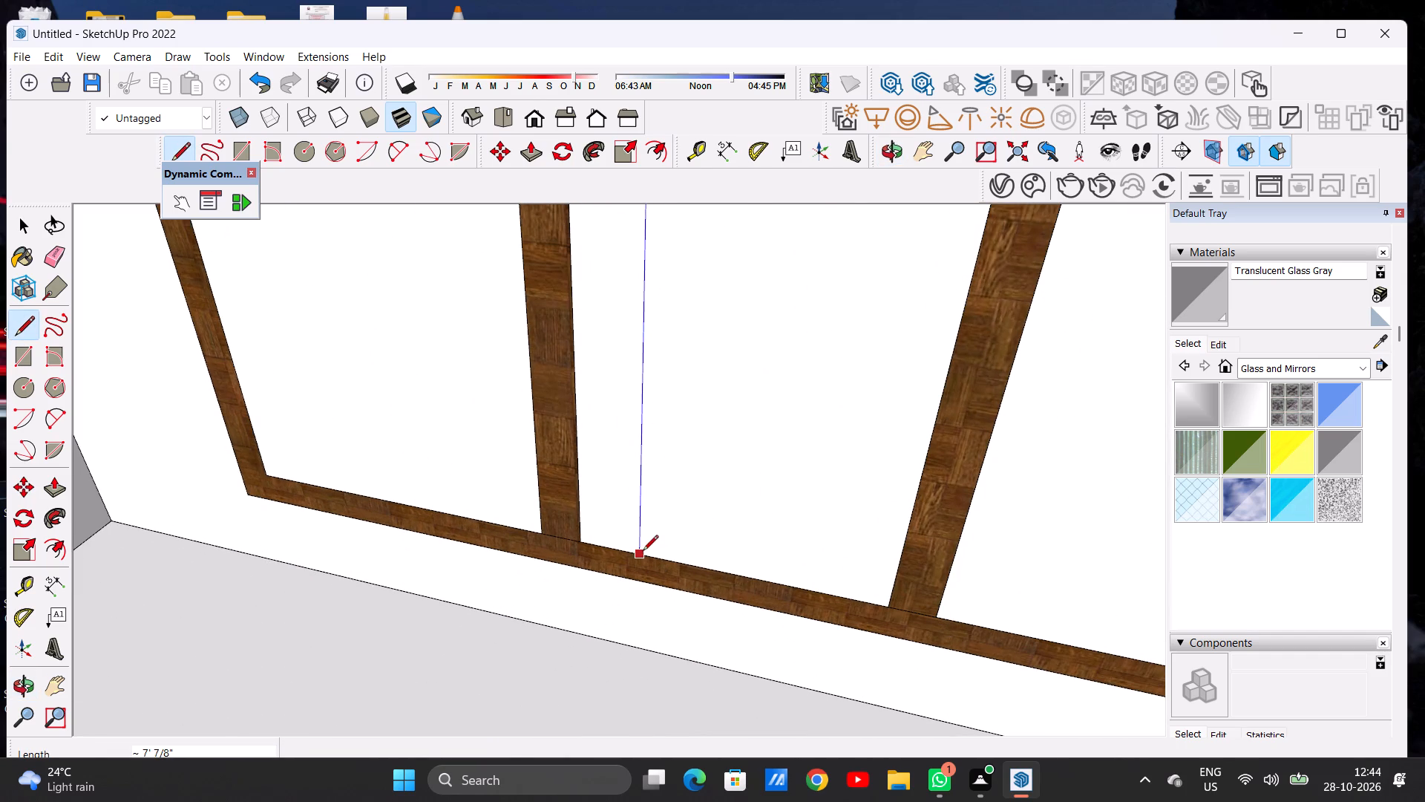
left_click(642, 552)
key("space")
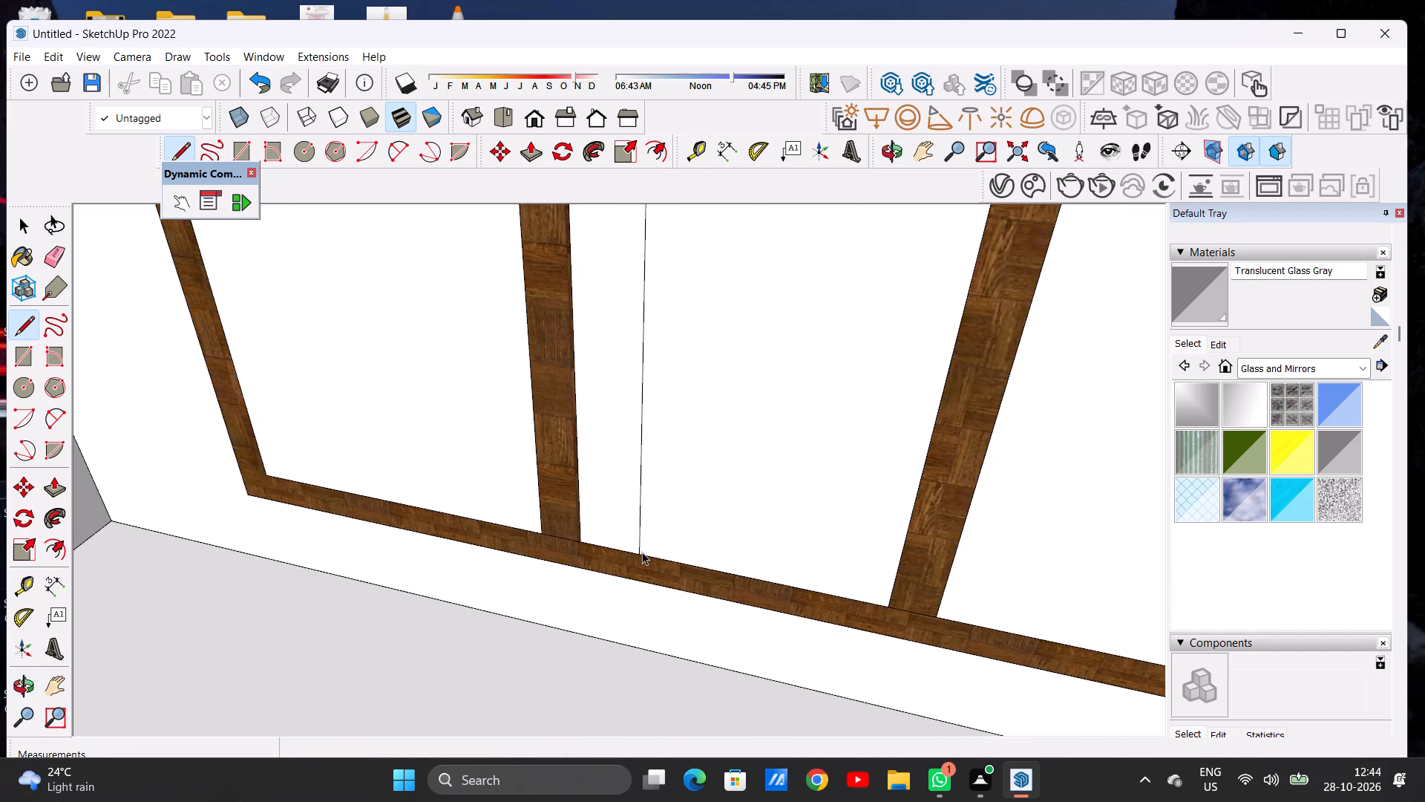
Paint the wide part of the upper balcony window's middle panel with Translucent Glass Gray, working from the front view.
scroll(626, 579, "down", 8)
left_click(528, 117)
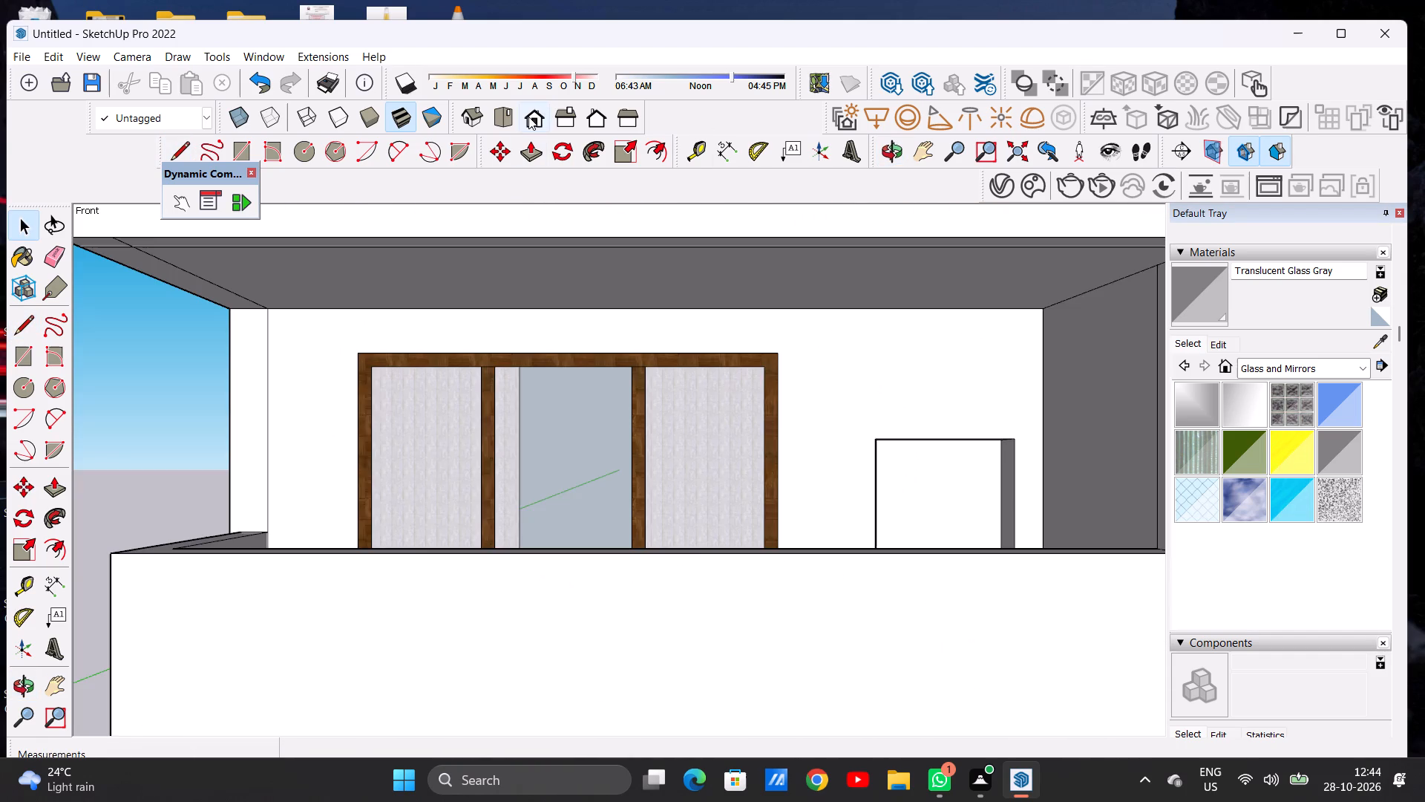
scroll(597, 419, "down", 15)
scroll(614, 321, "up", 12)
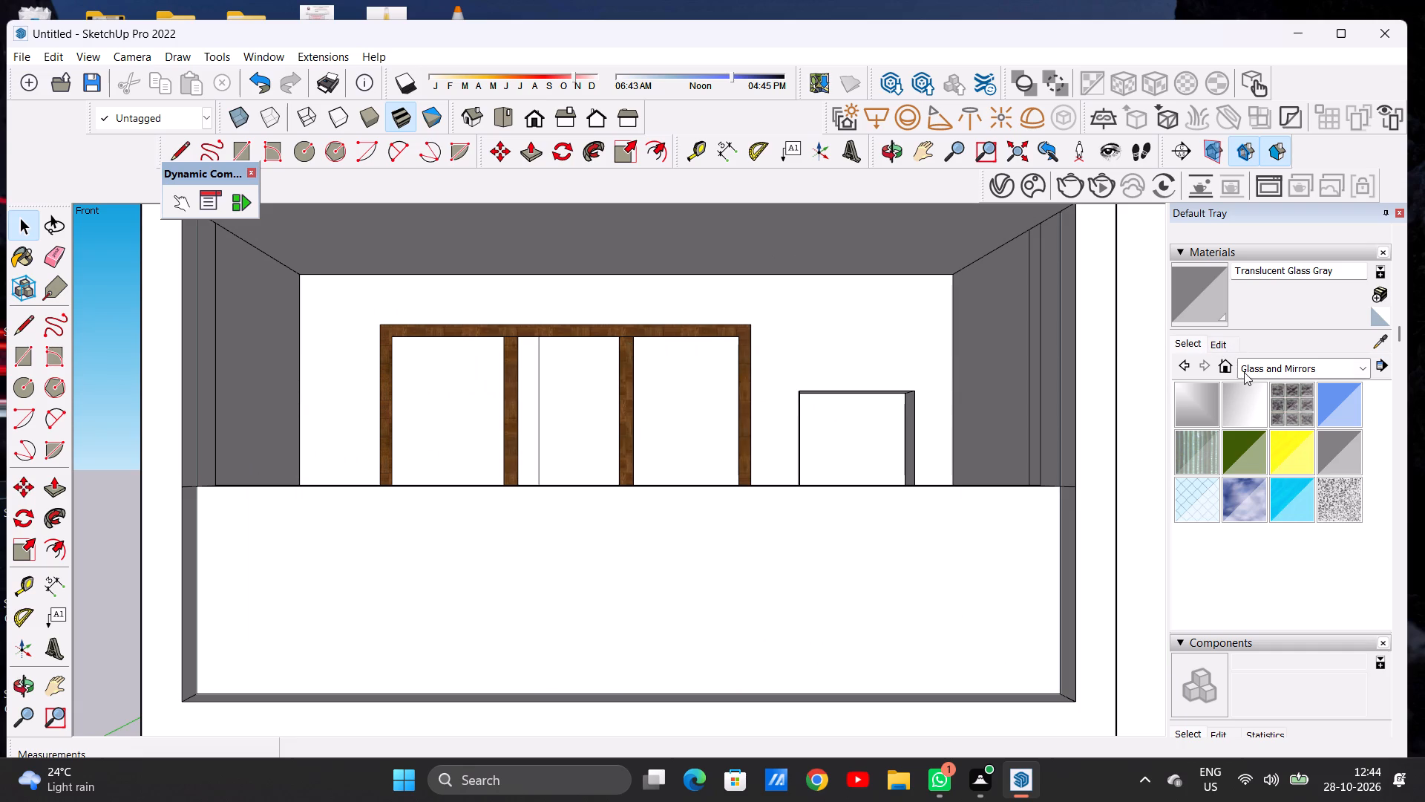
left_click(1191, 298)
left_click(593, 415)
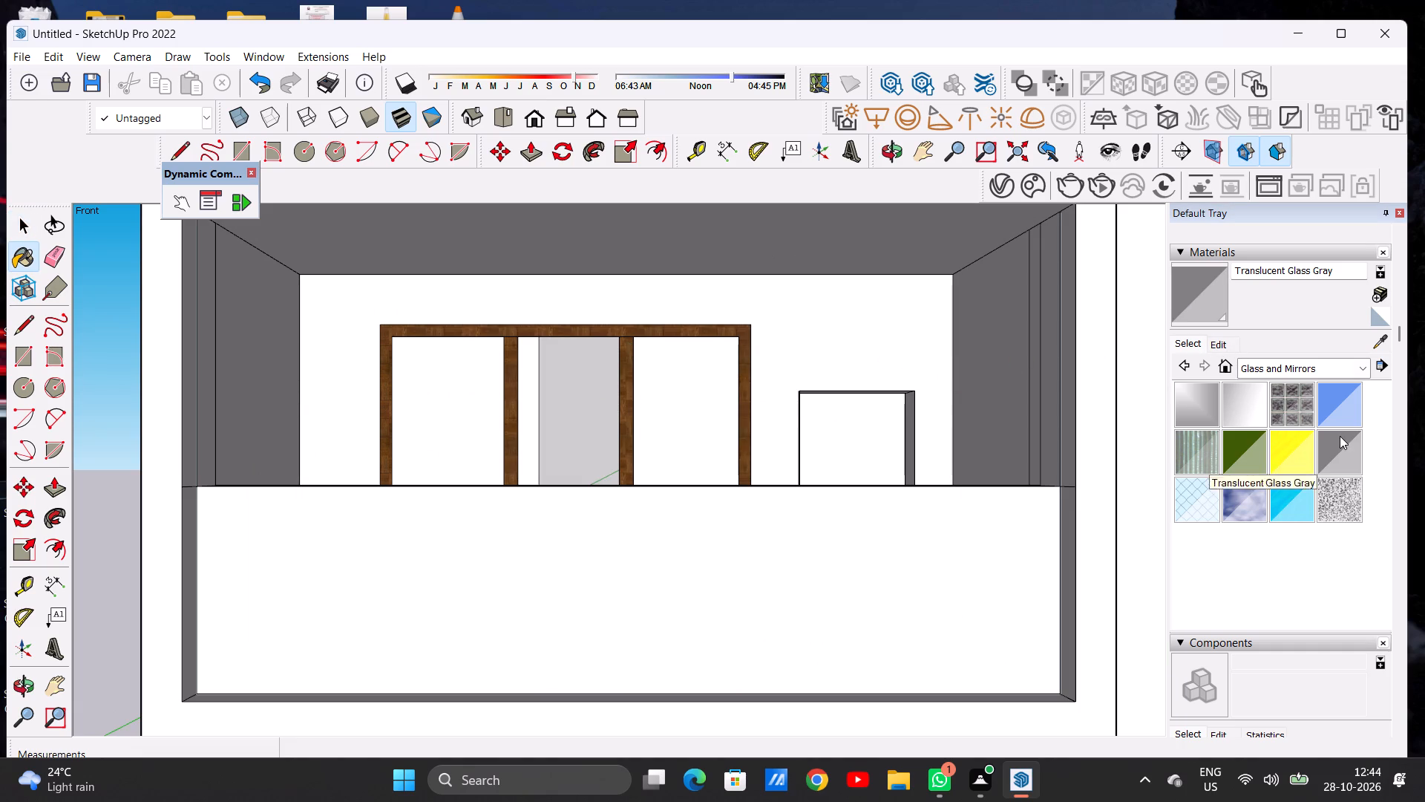
left_click(1340, 448)
left_click(572, 417)
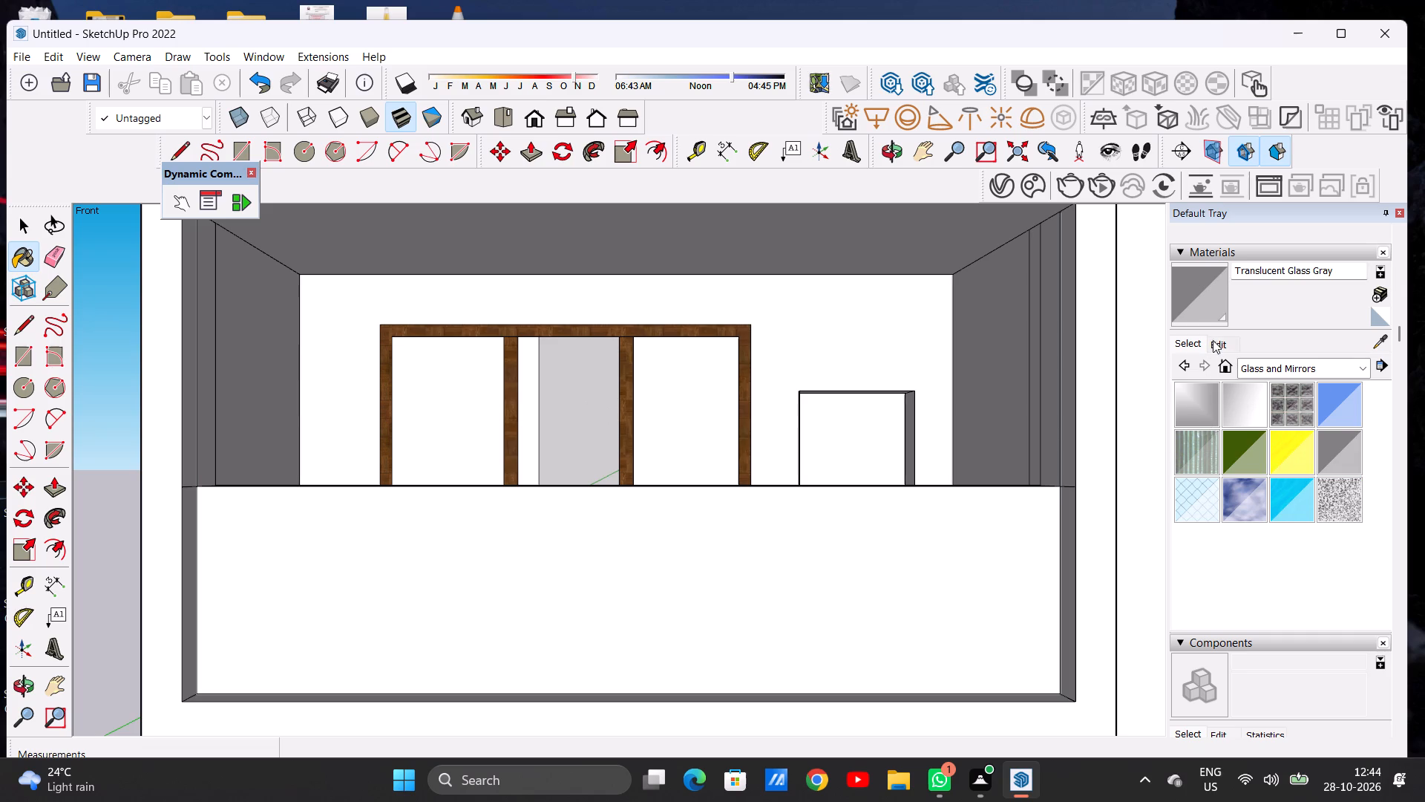
Paint both outer panes of the upper balcony window with Blinds Vertical Pattern from Window Coverings.
left_click(1250, 369)
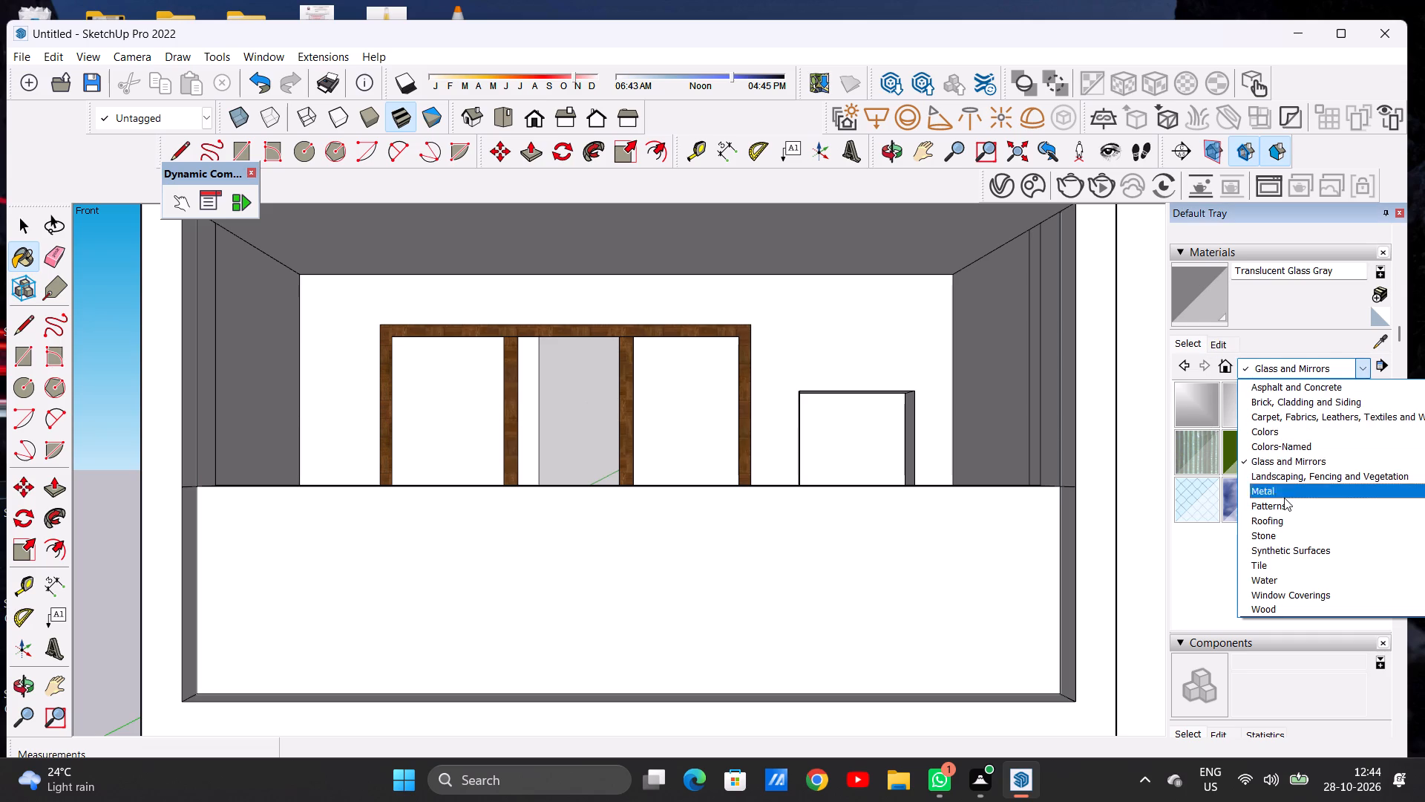
left_click(1298, 600)
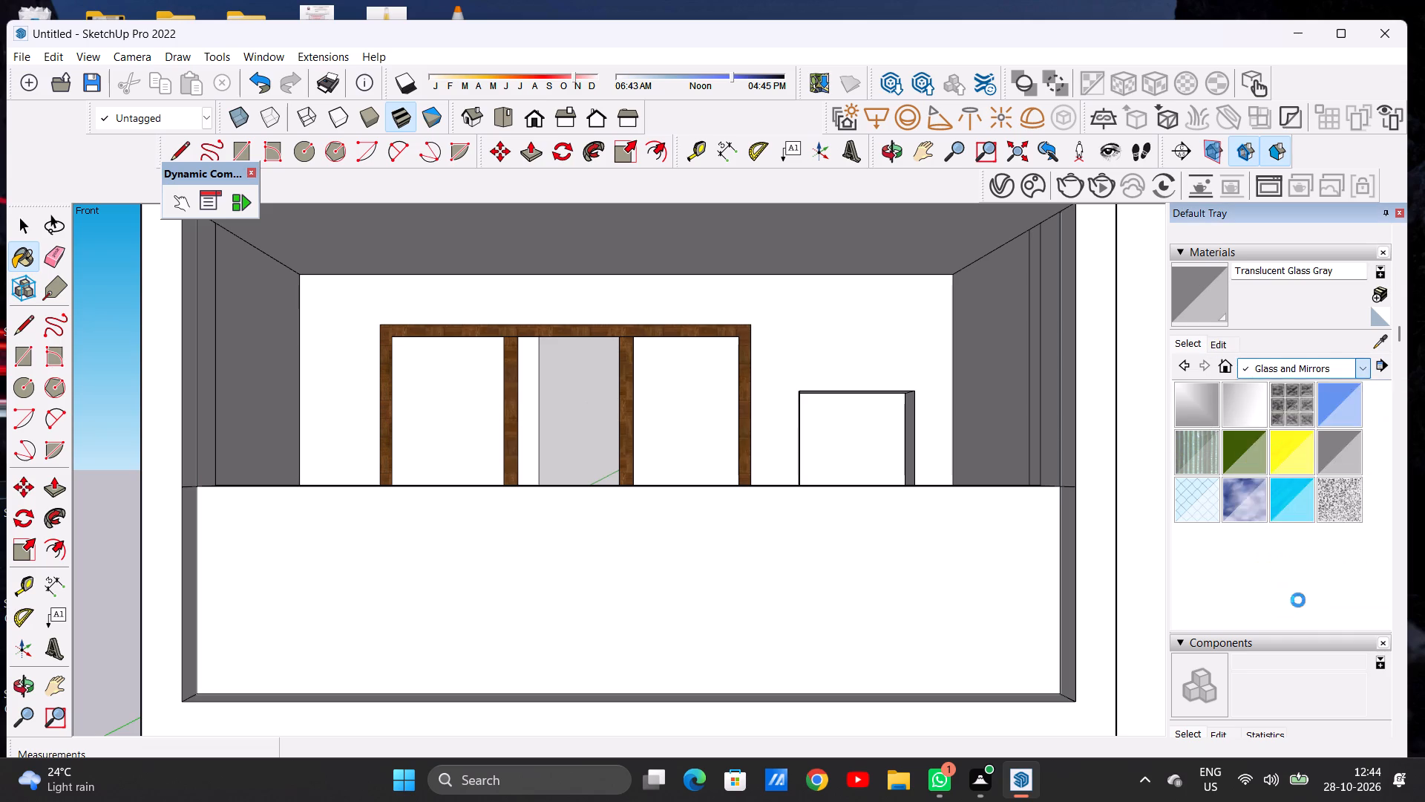
left_click(1340, 409)
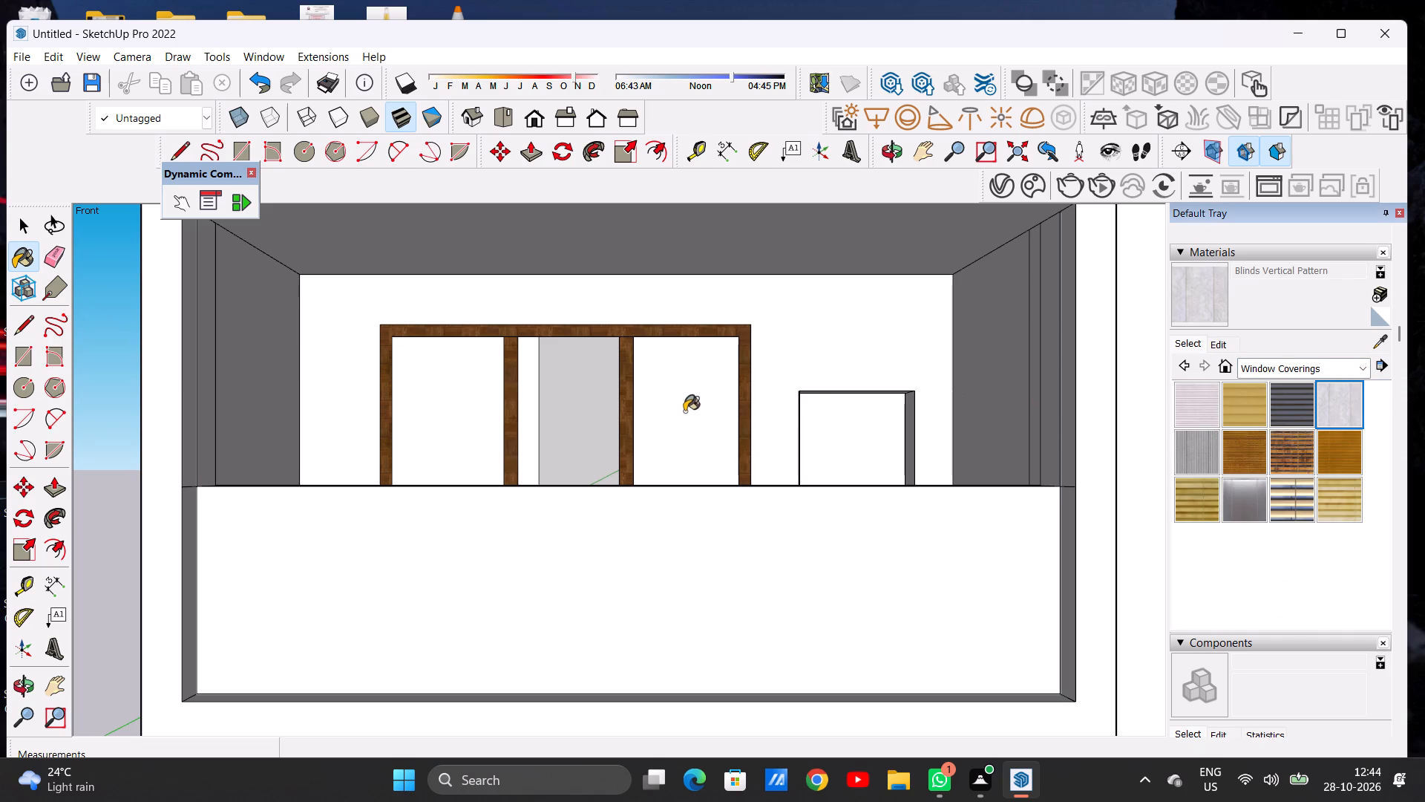
left_click(681, 411)
left_click(460, 414)
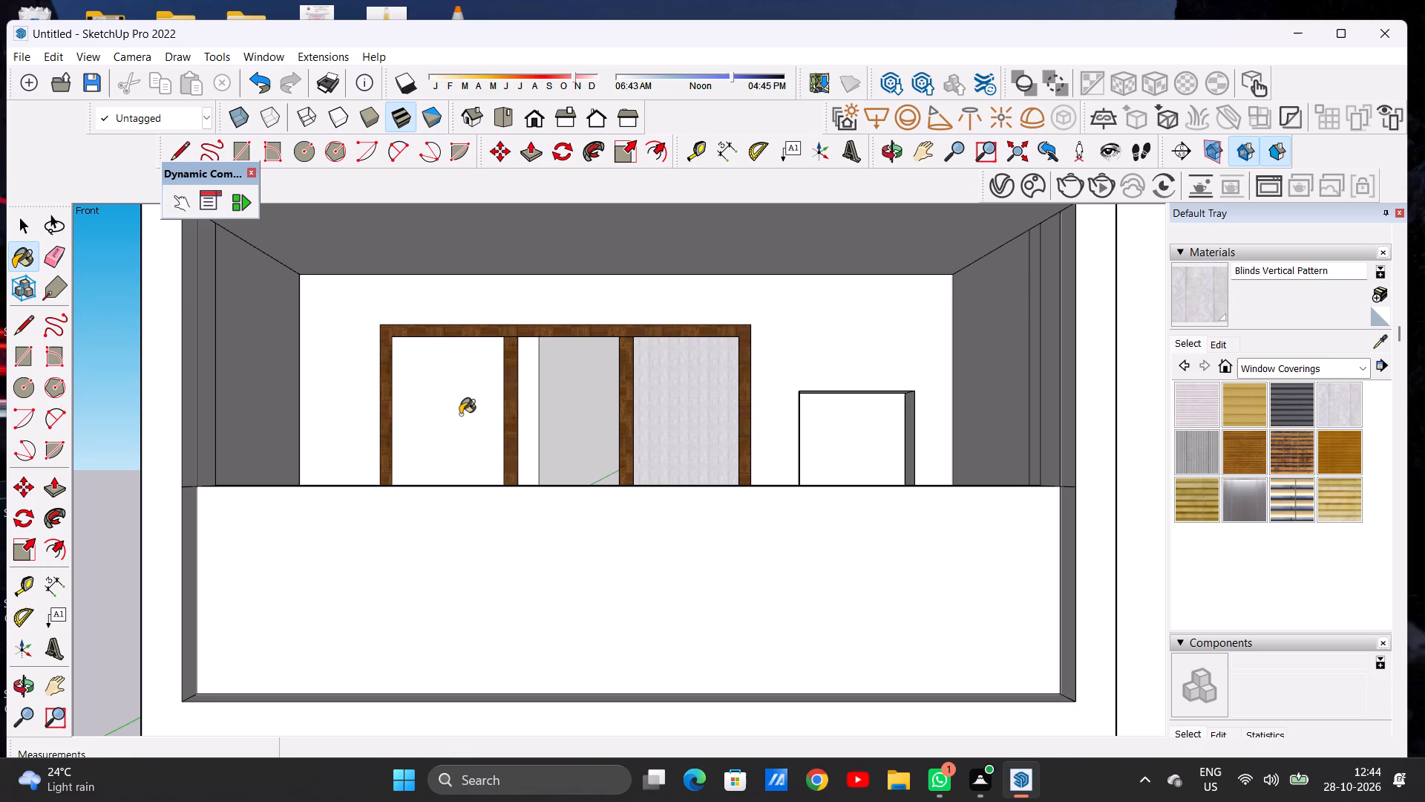
key("space")
scroll(479, 395, "down", 7)
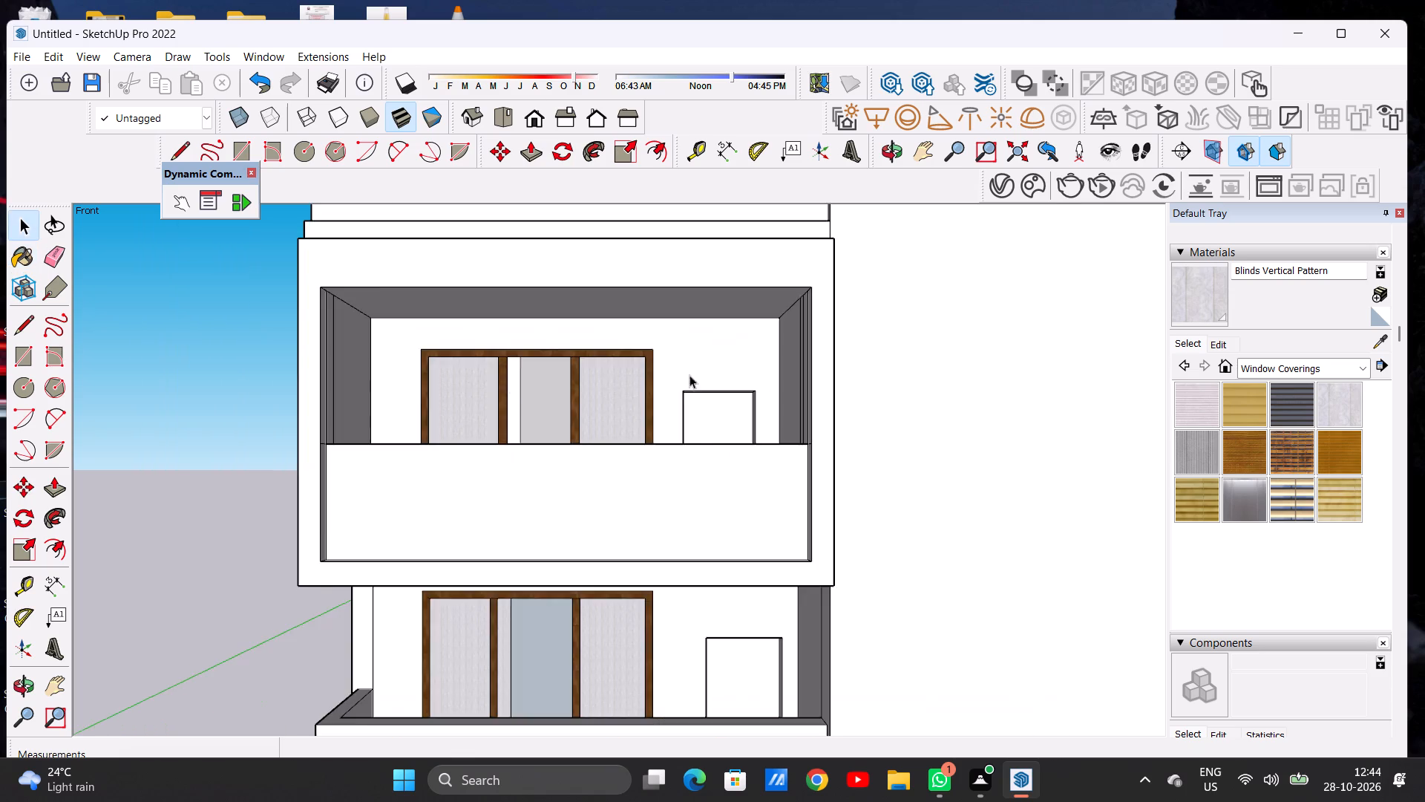
scroll(689, 375, "down", 10)
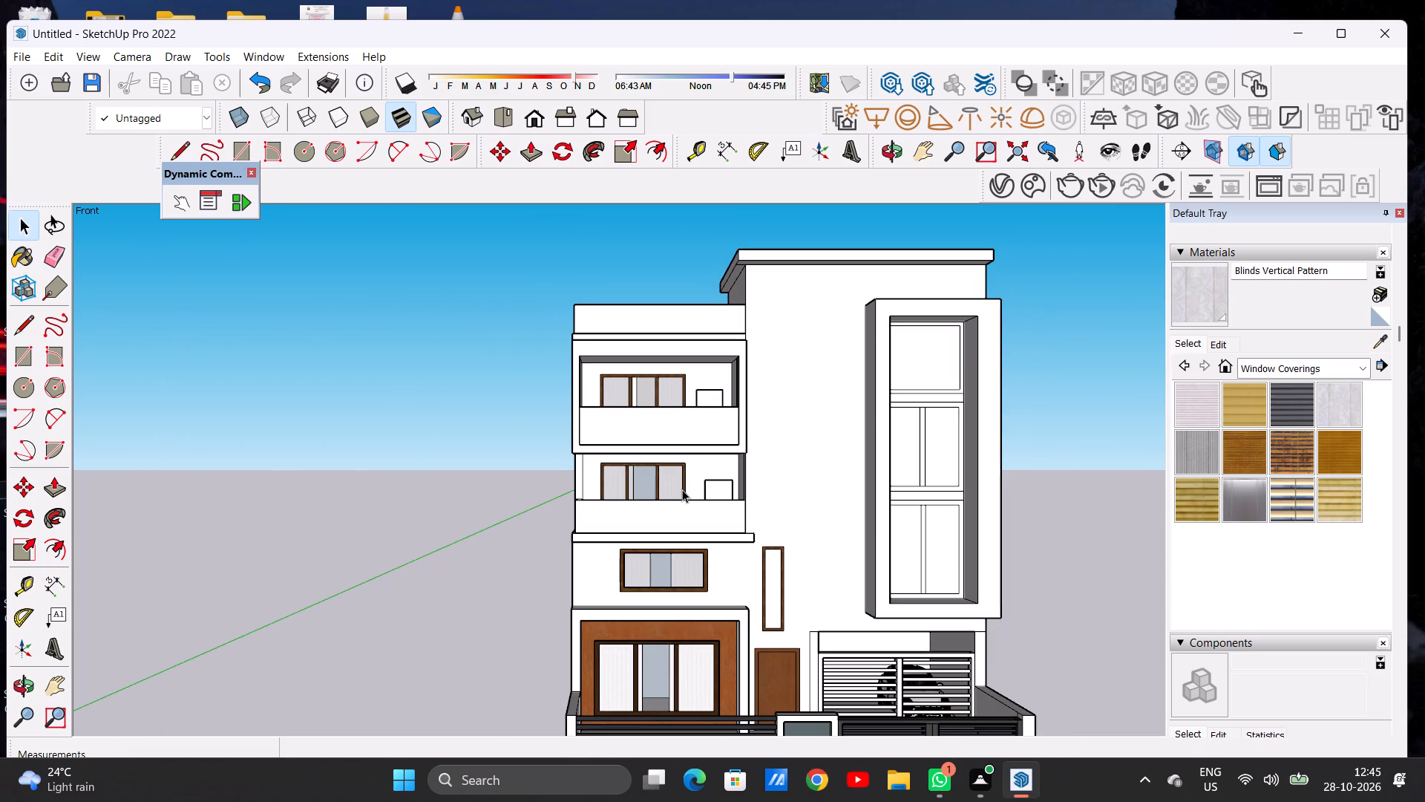
Paint the narrow strip of the upper balcony window's middle panel with Blinds Vertical Pattern.
scroll(664, 391, "up", 12)
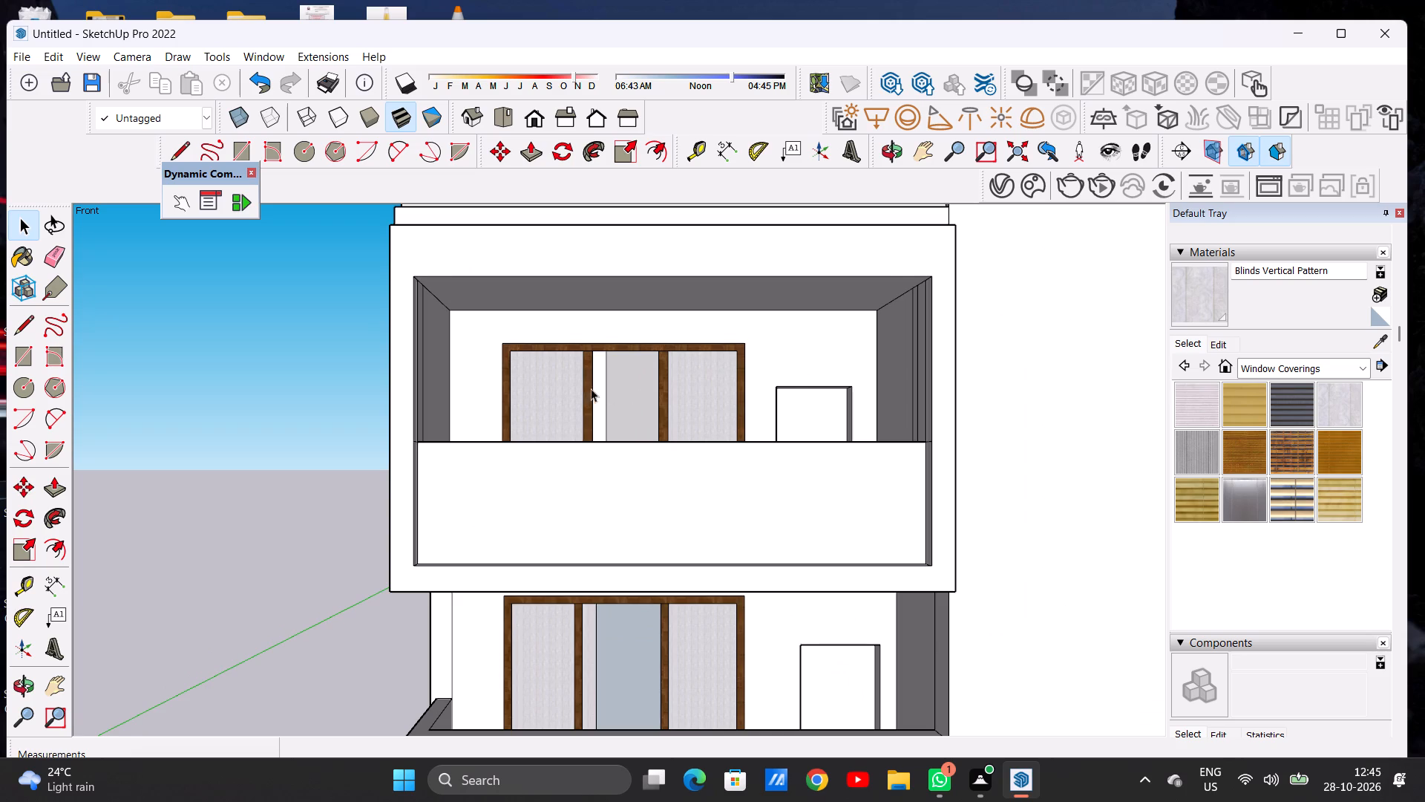
scroll(587, 388, "up", 6)
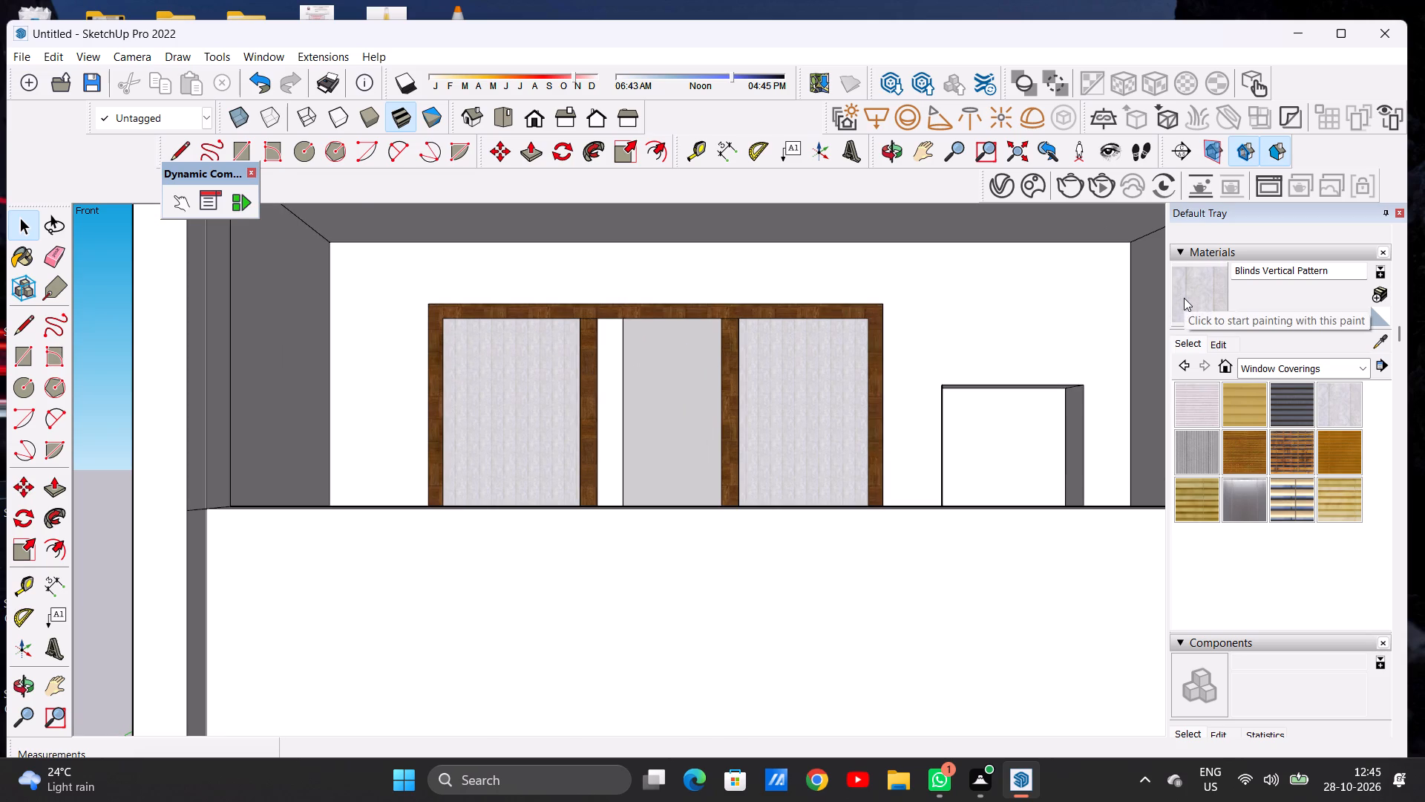
left_click(1200, 290)
scroll(601, 414, "up", 6)
left_click(620, 400)
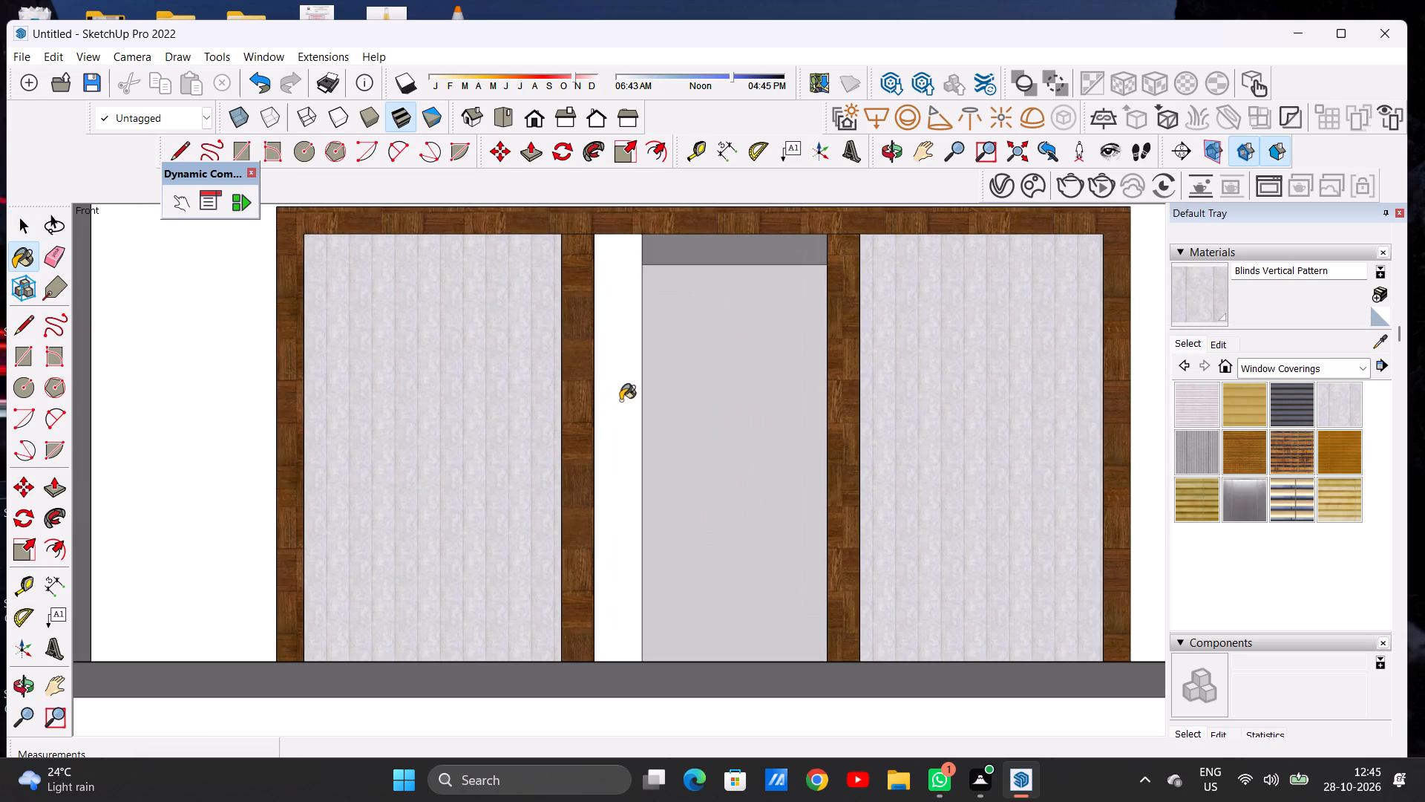
key("space")
scroll(675, 389, "down", 4)
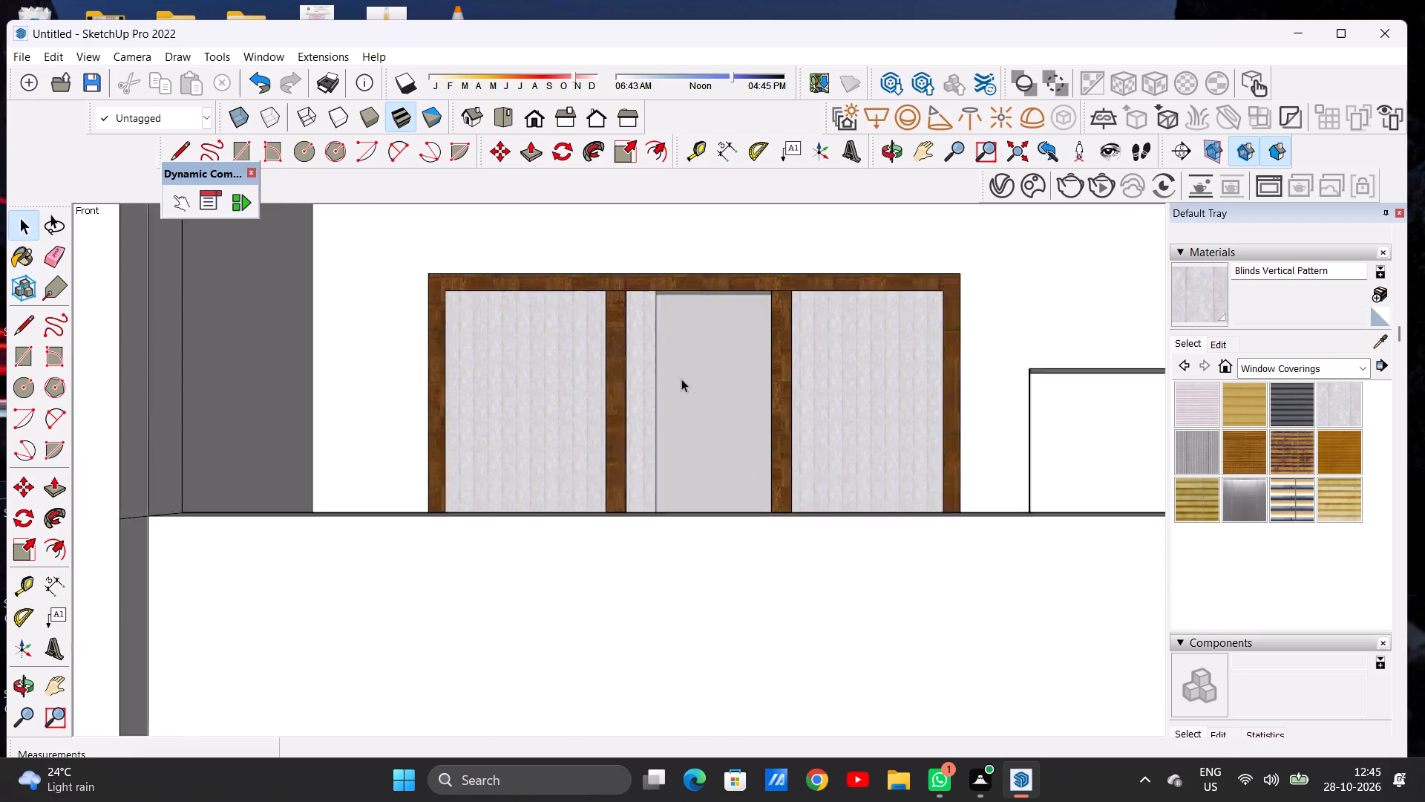
scroll(681, 379, "down", 3)
middle_click_drag(671, 383, 693, 492)
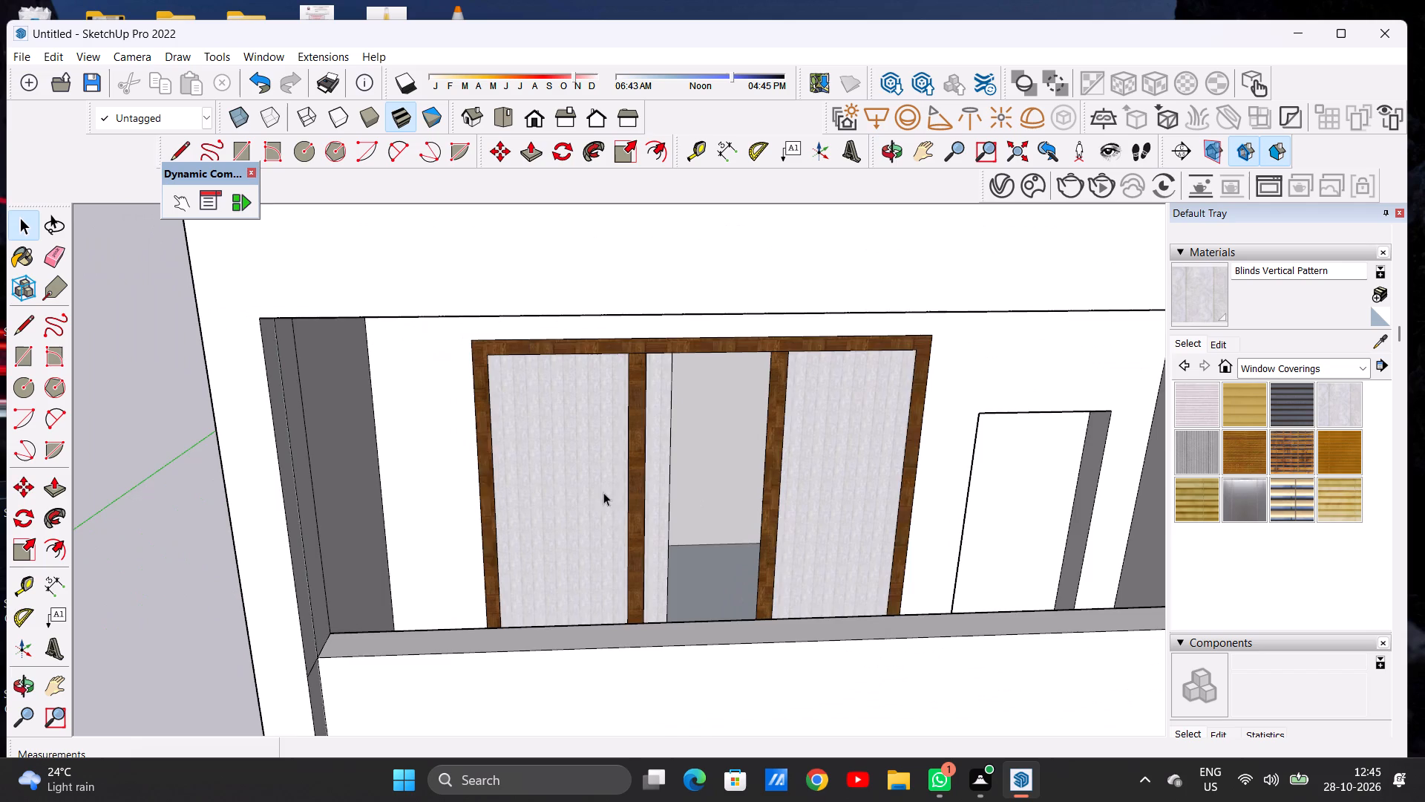
scroll(501, 466, "down", 20)
scroll(501, 466, "down", 5)
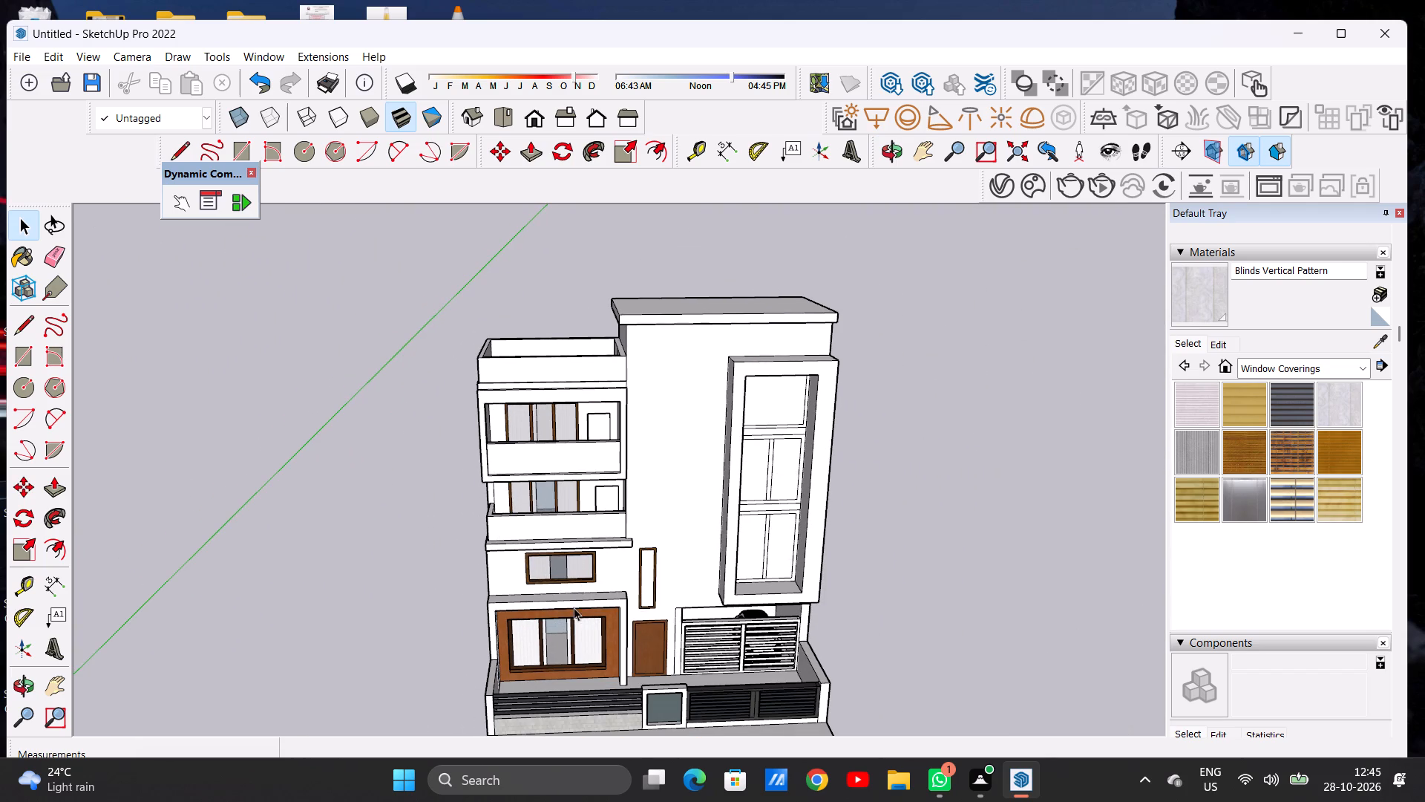
Inspect the glass and blinds on the ground-floor, first-floor and balcony windows across the front facade, ending at the lower balcony window.
scroll(557, 667, "up", 10)
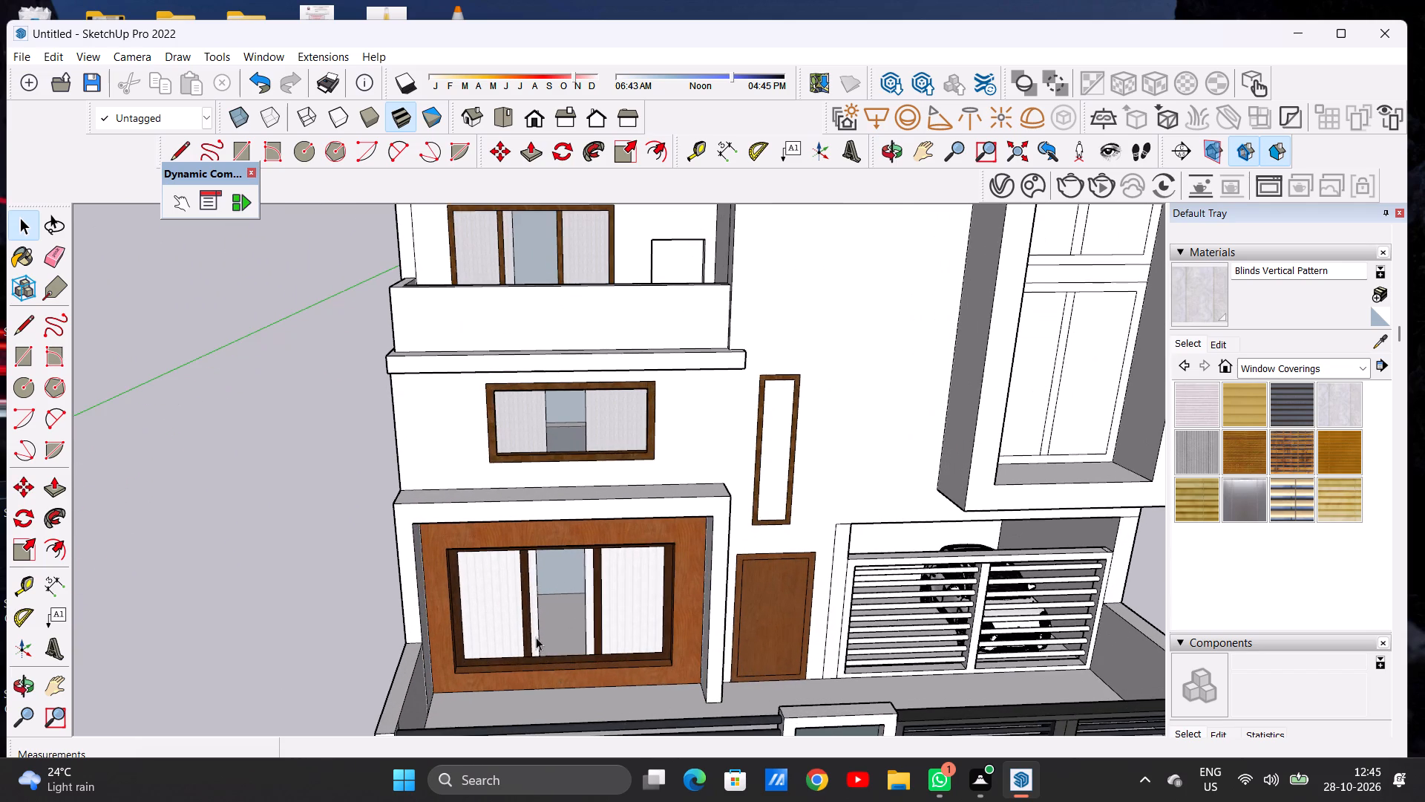
scroll(536, 637, "down", 7)
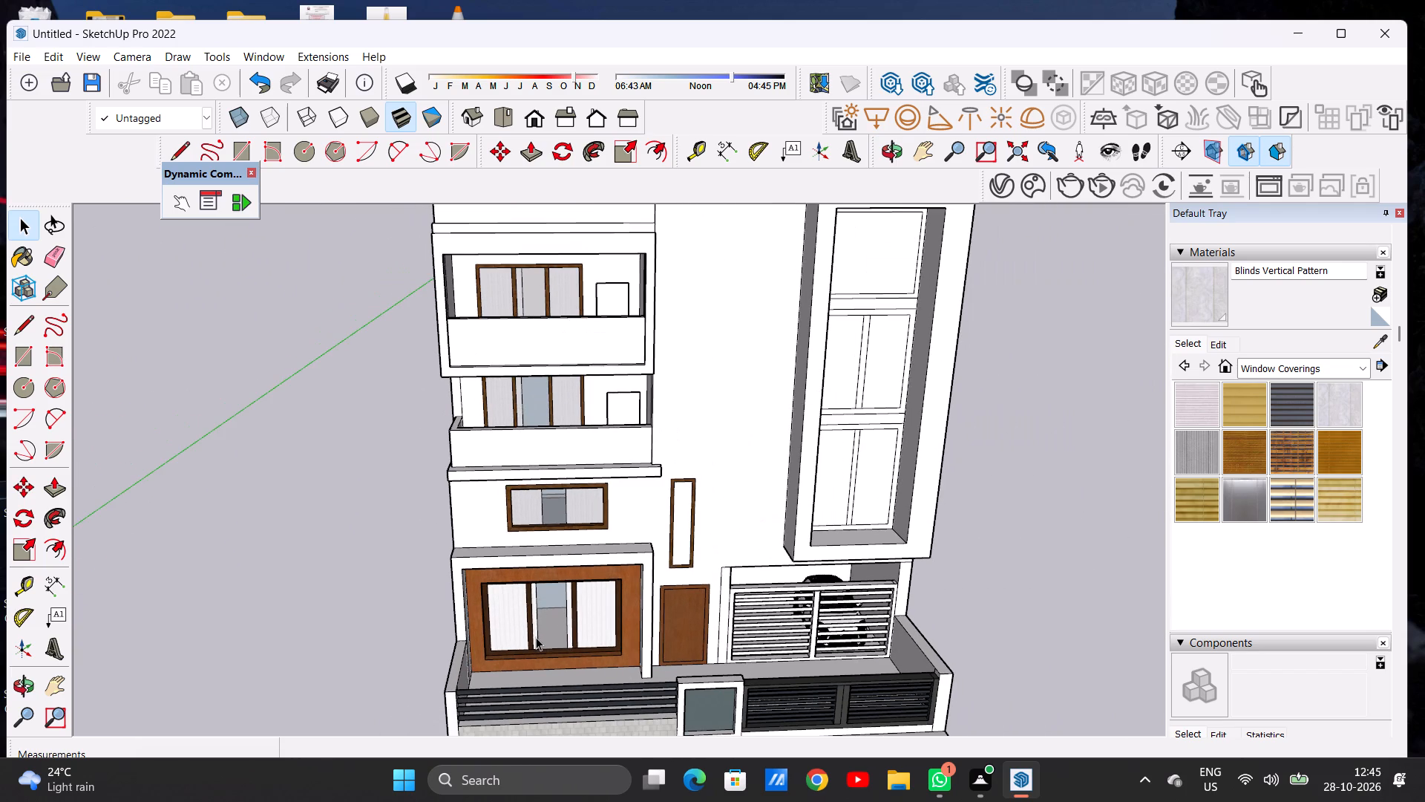
scroll(536, 636, "down", 7)
middle_click_drag(502, 576, 482, 475)
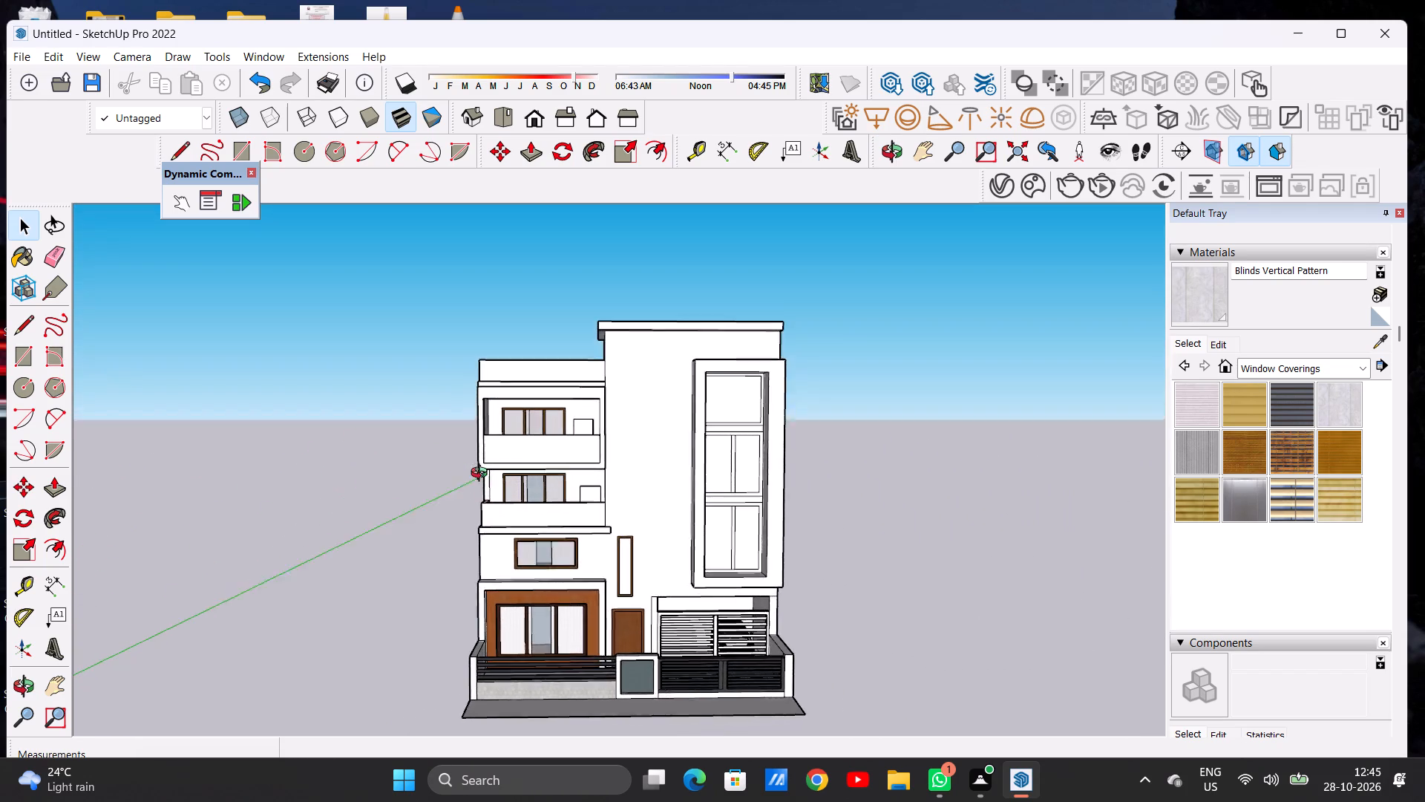
middle_click_drag(482, 475, 482, 475)
scroll(518, 555, "up", 8)
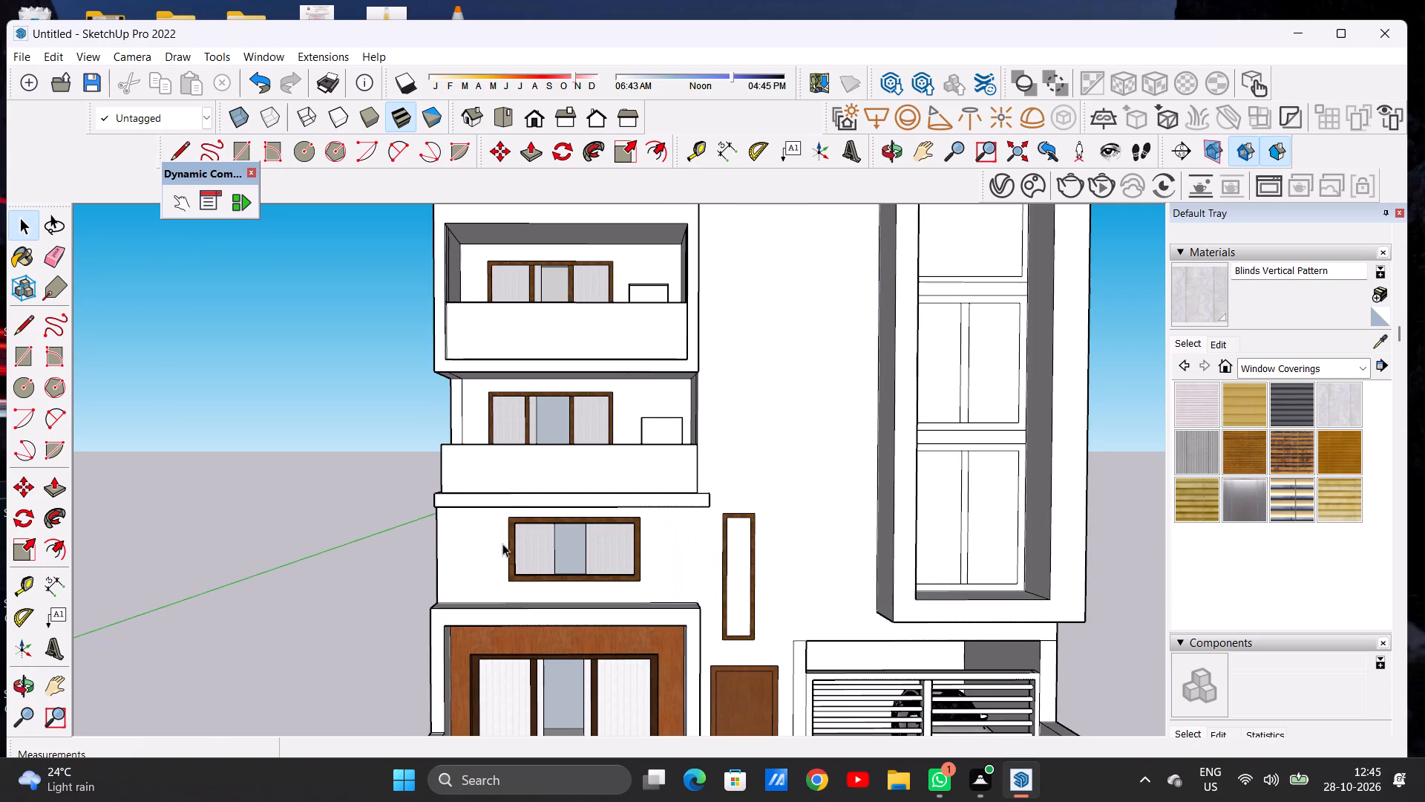
scroll(486, 392, "up", 7)
scroll(438, 433, "down", 6)
middle_click_drag(437, 430, 417, 457)
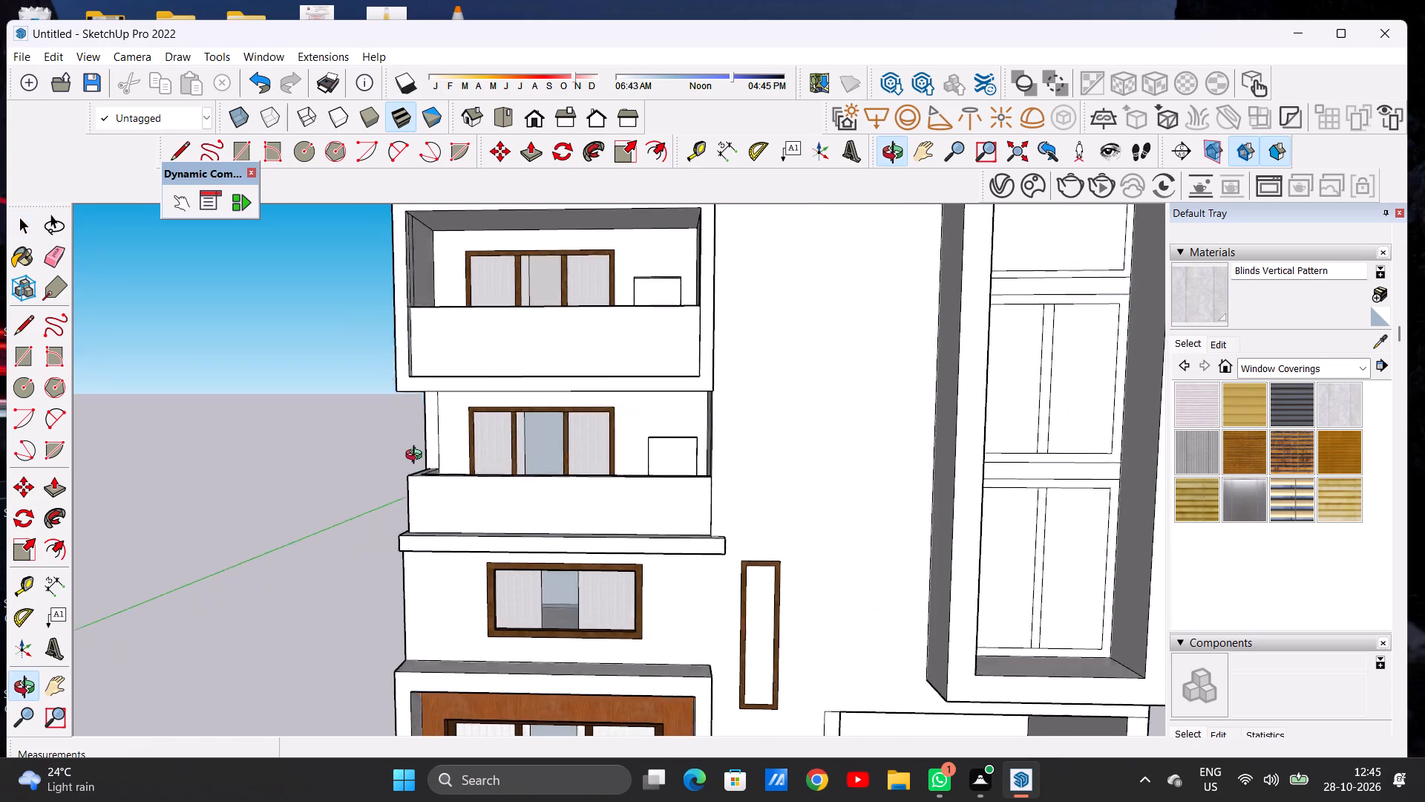
middle_click_drag(417, 457, 413, 471)
scroll(435, 446, "up", 7)
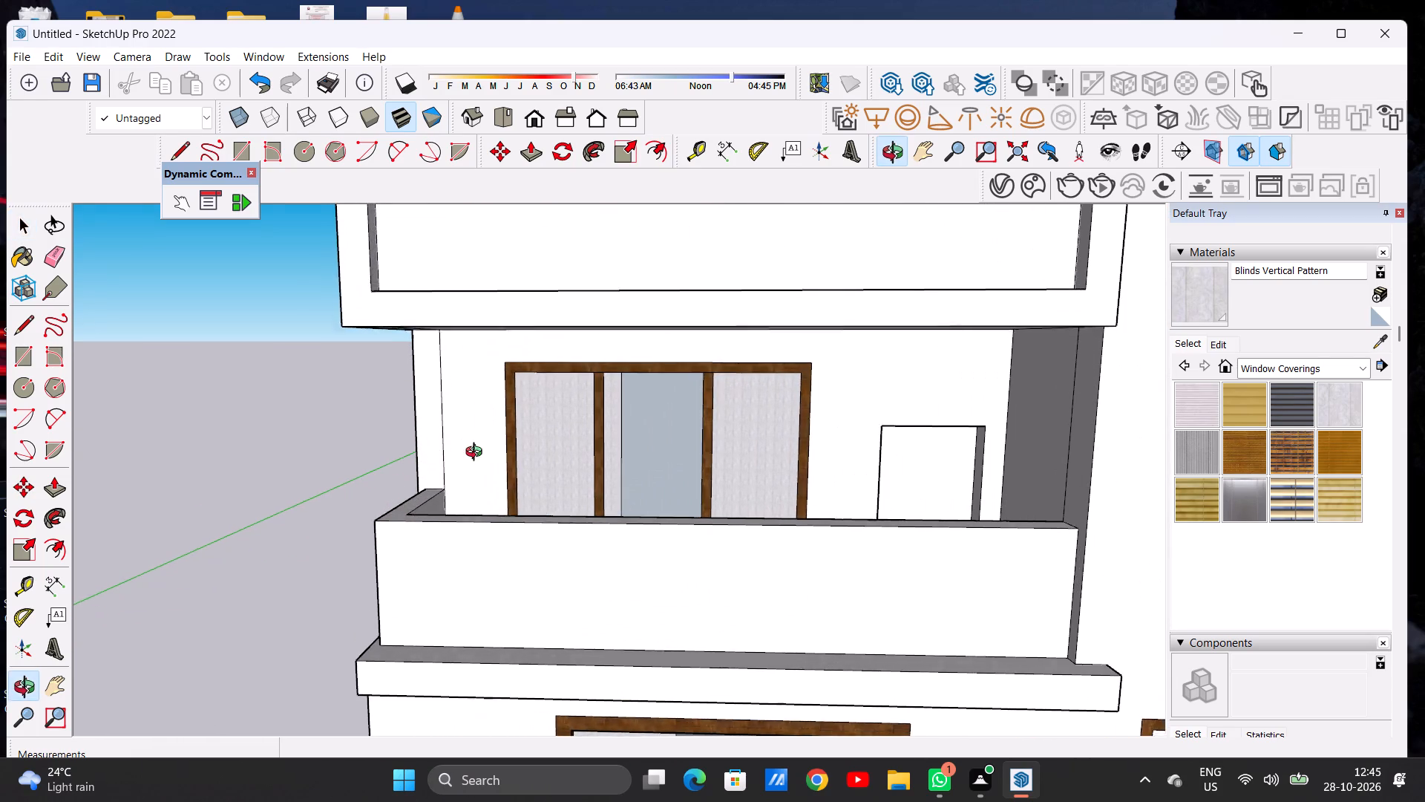
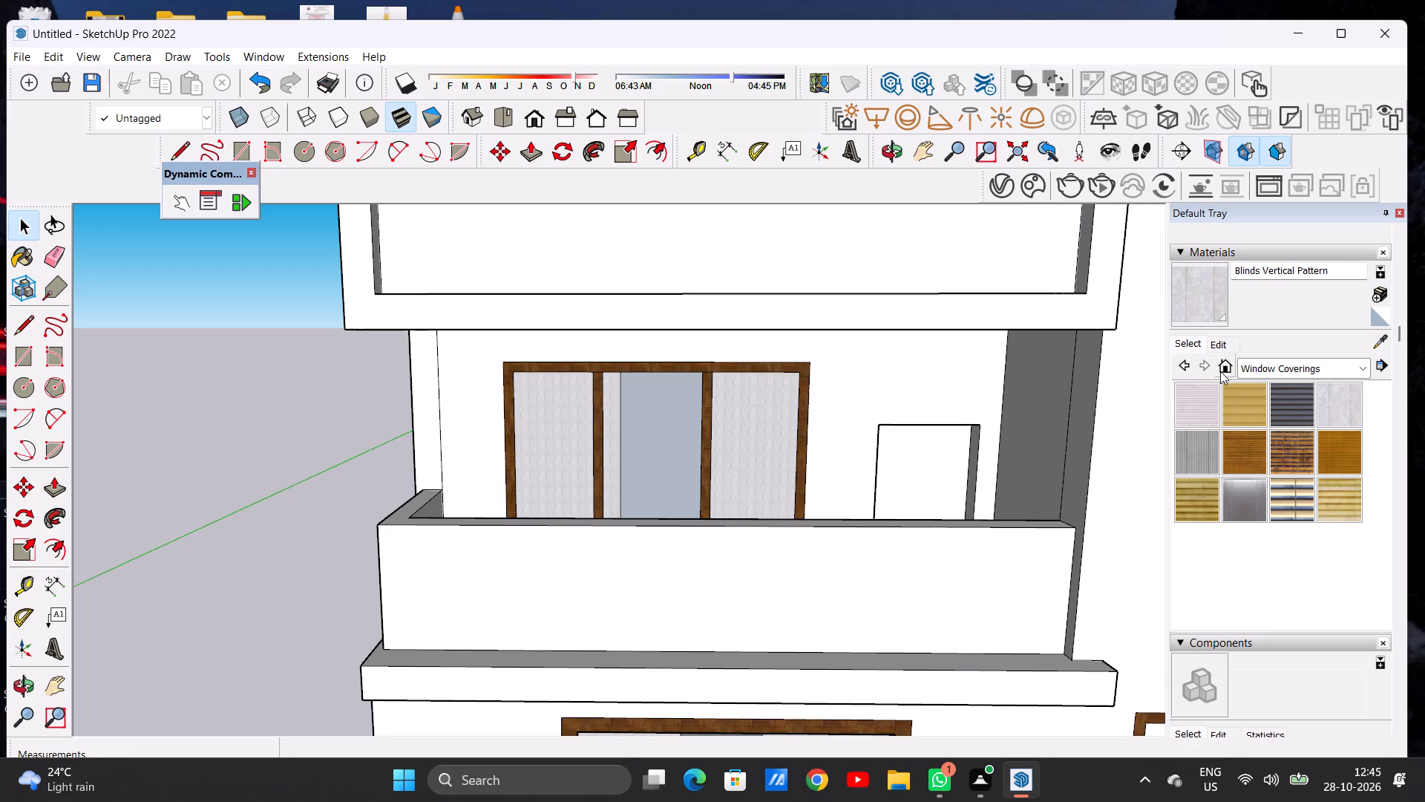
Paint the back wall of the lower balcony with Cladding Siding Tan from Brick, Cladding and Siding.
left_click(1185, 346)
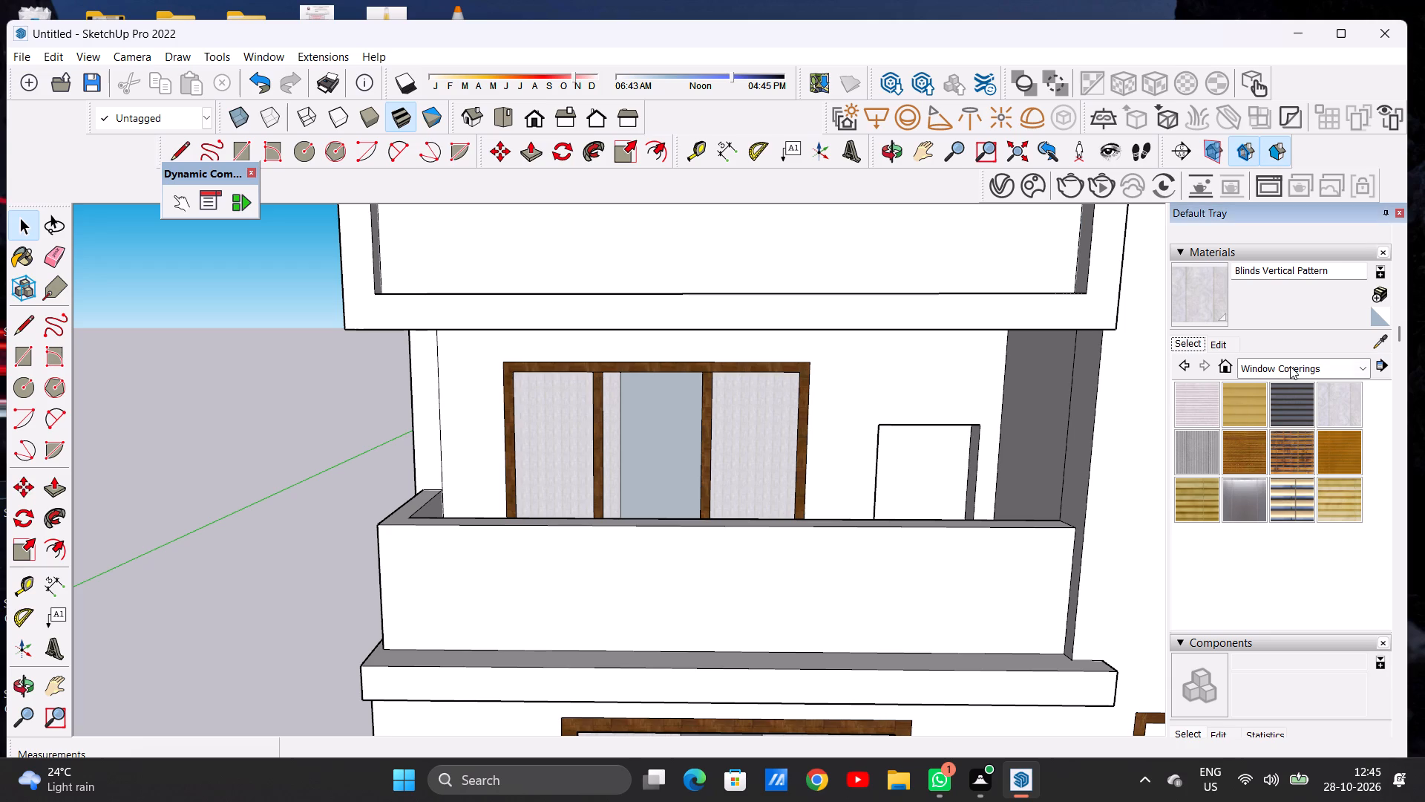
left_click(1290, 366)
left_click(1257, 605)
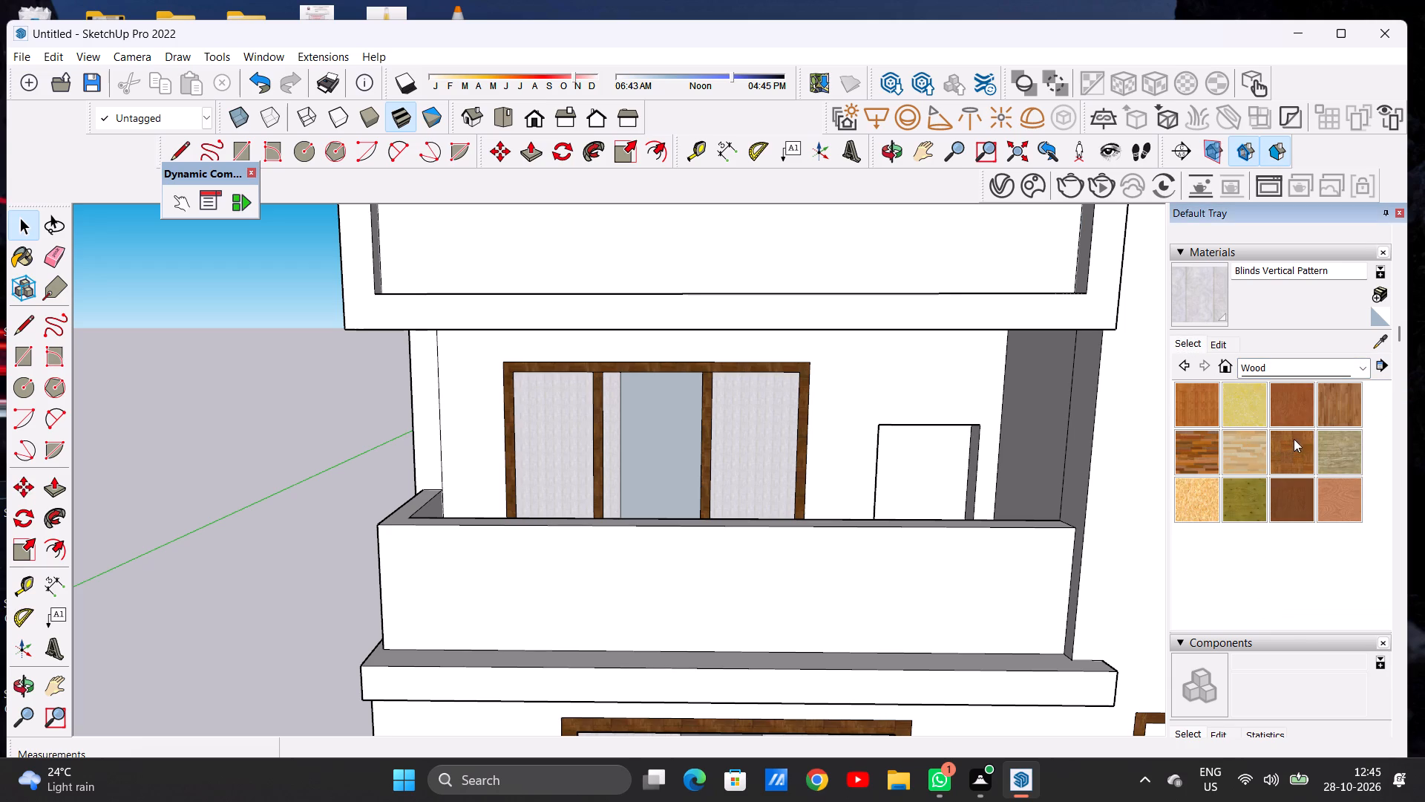
left_click(1259, 367)
left_click(1291, 404)
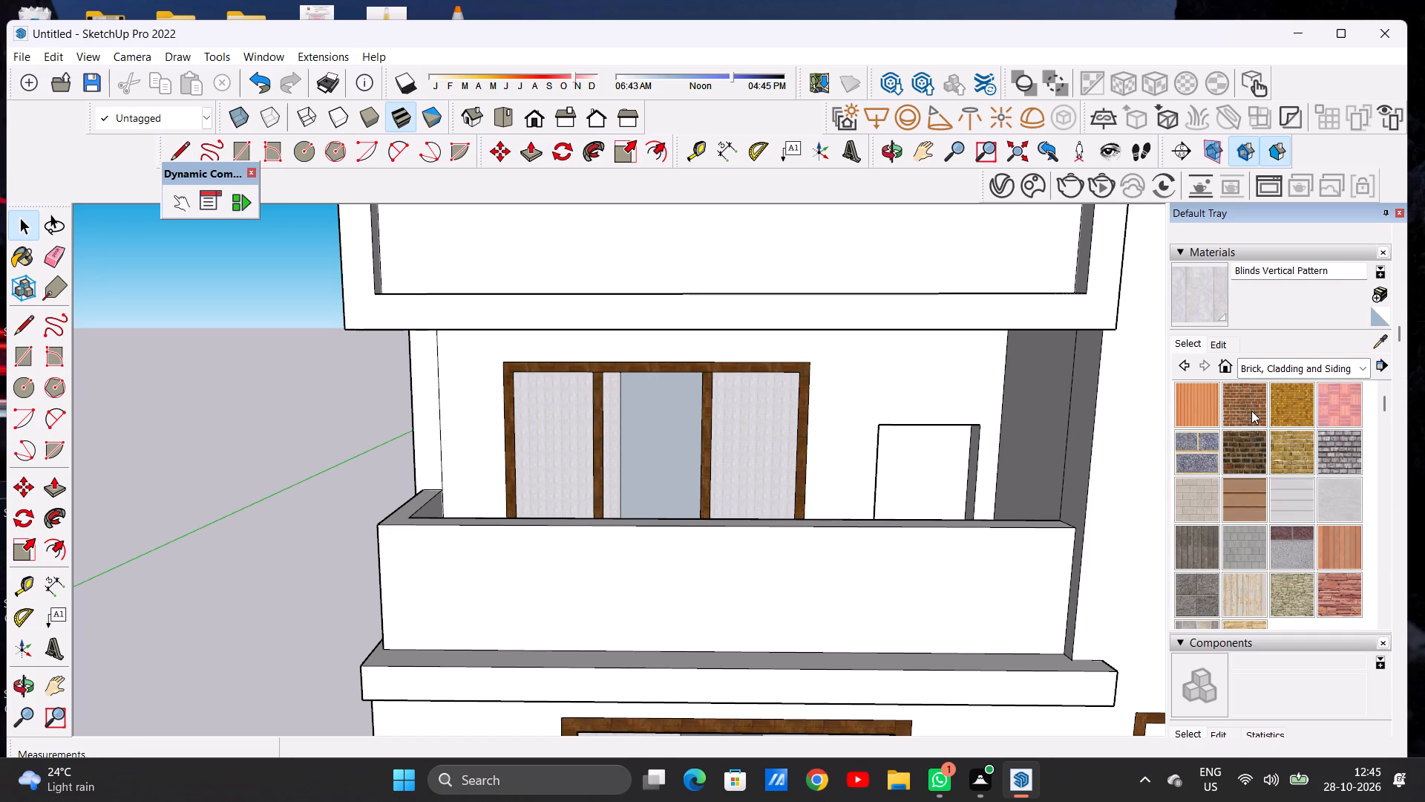
scroll(1291, 472, "down", 1)
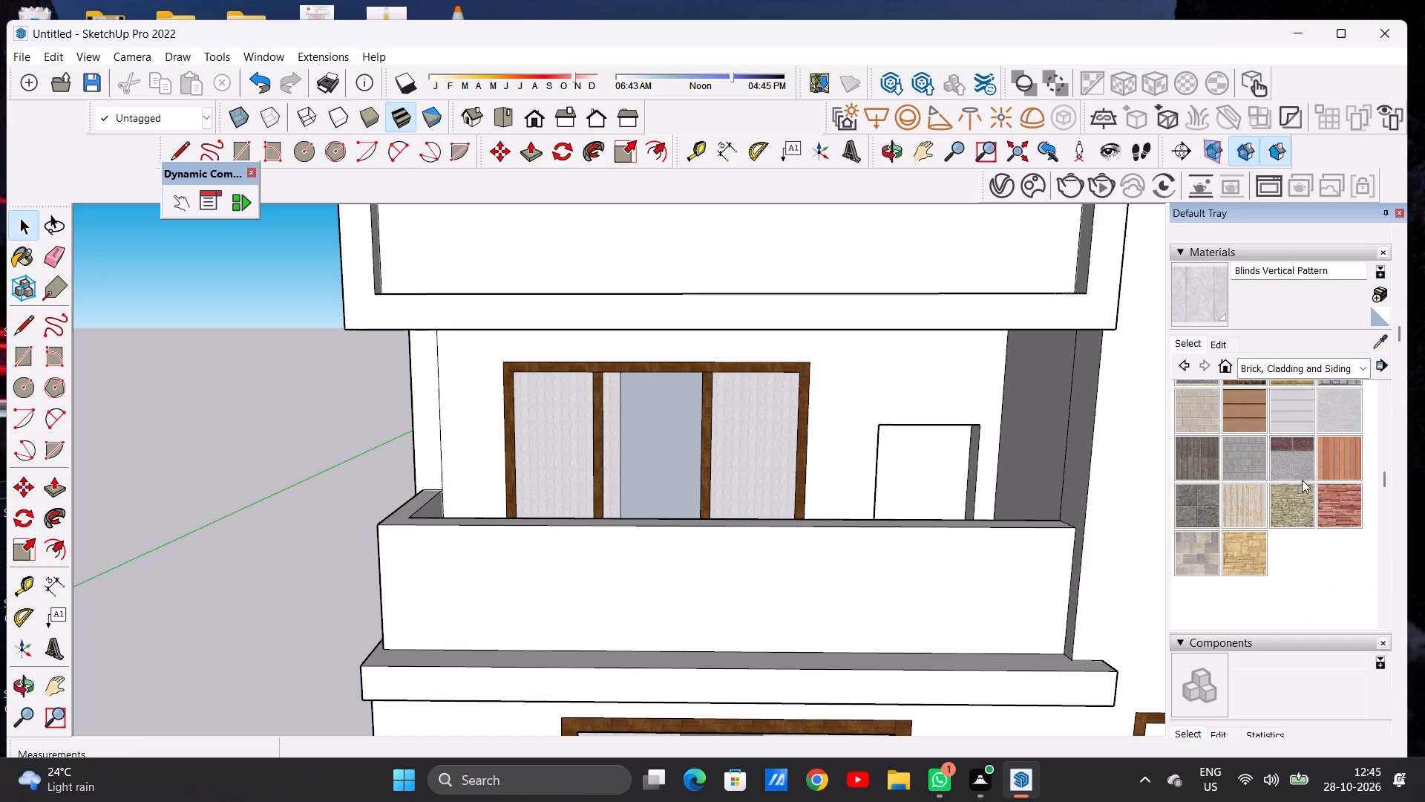
left_click(1245, 417)
left_click(888, 388)
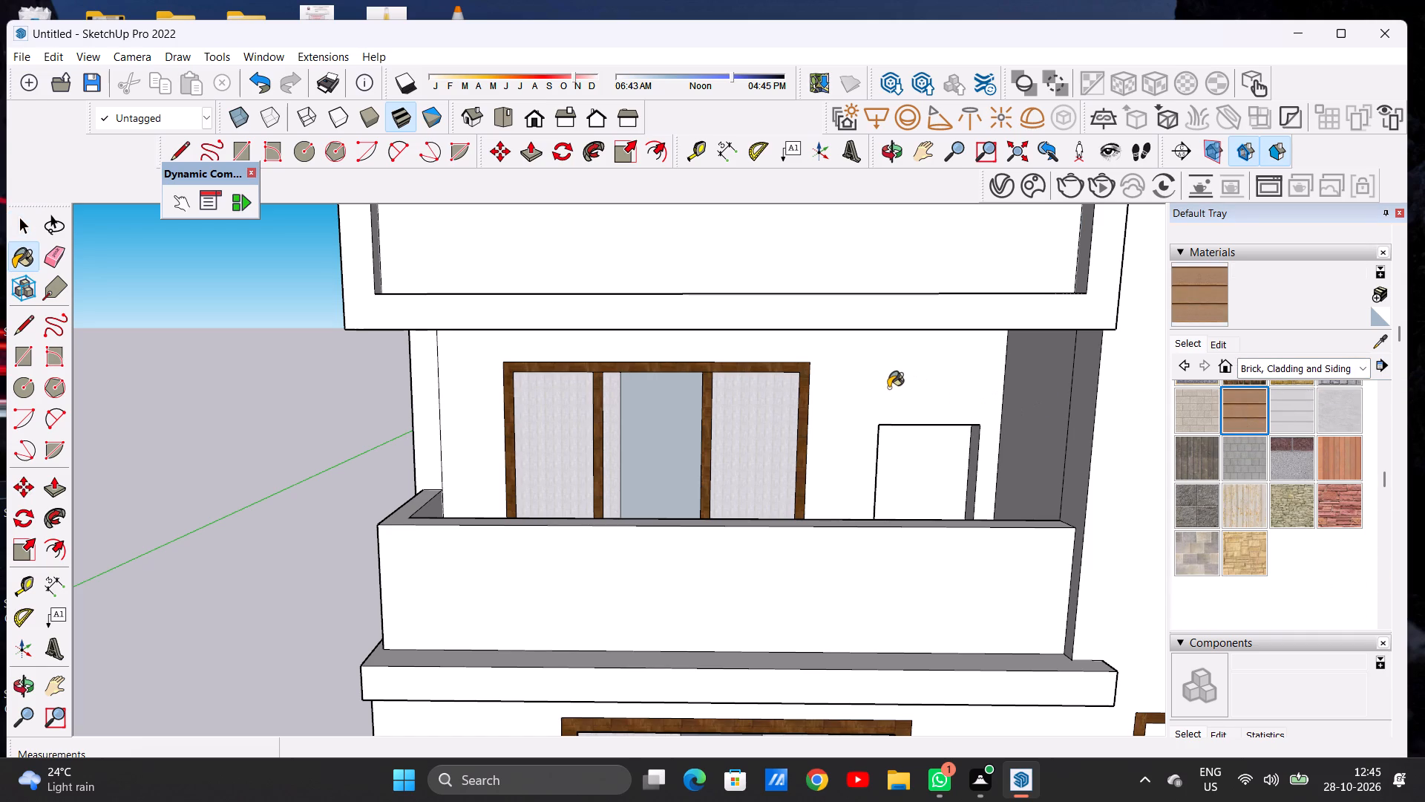
Recolor the Cladding Siding Tan material to a red hue and try lighter brightness levels on the lower balcony wall.
scroll(859, 403, "up", 5)
scroll(943, 405, "down", 6)
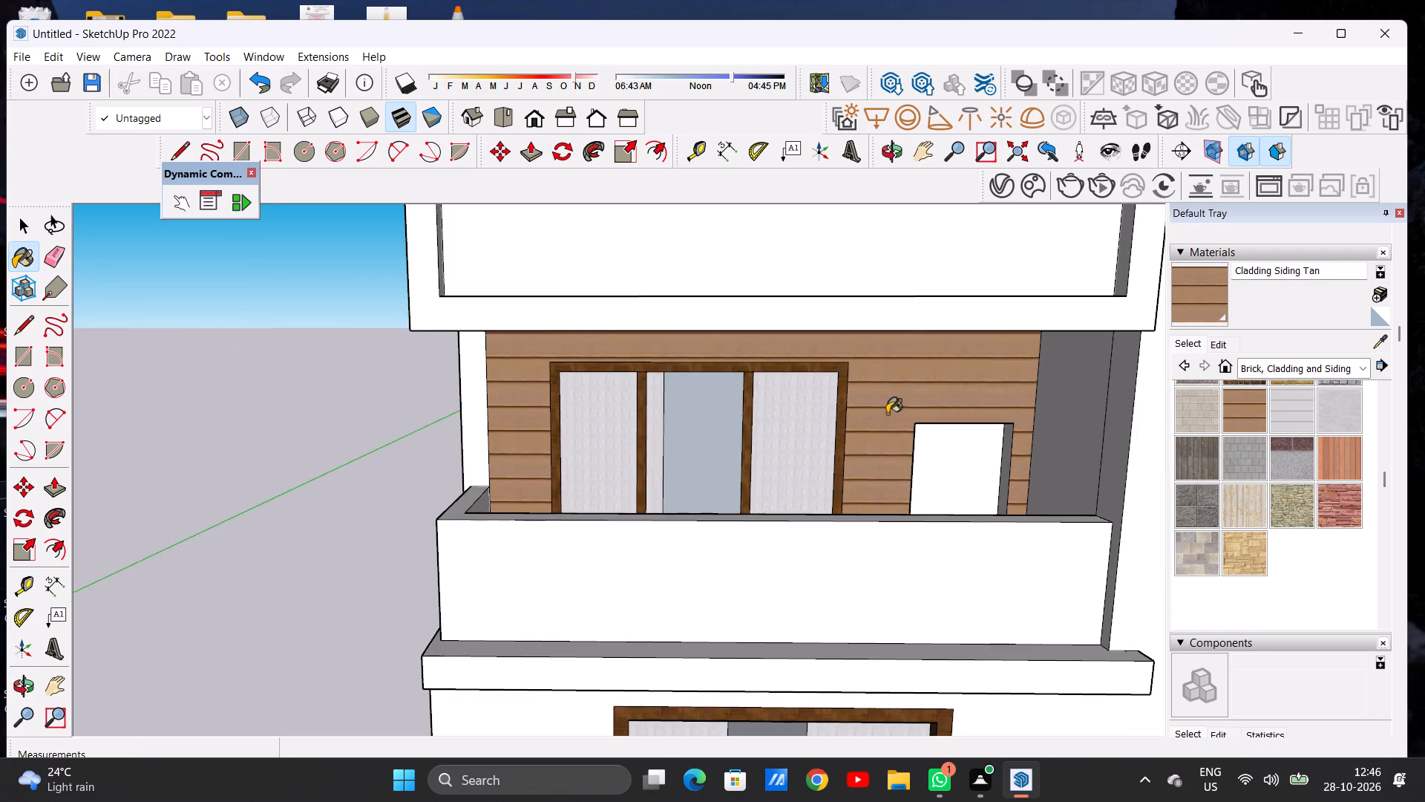
middle_click_drag(885, 414, 875, 379)
scroll(899, 385, "up", 3)
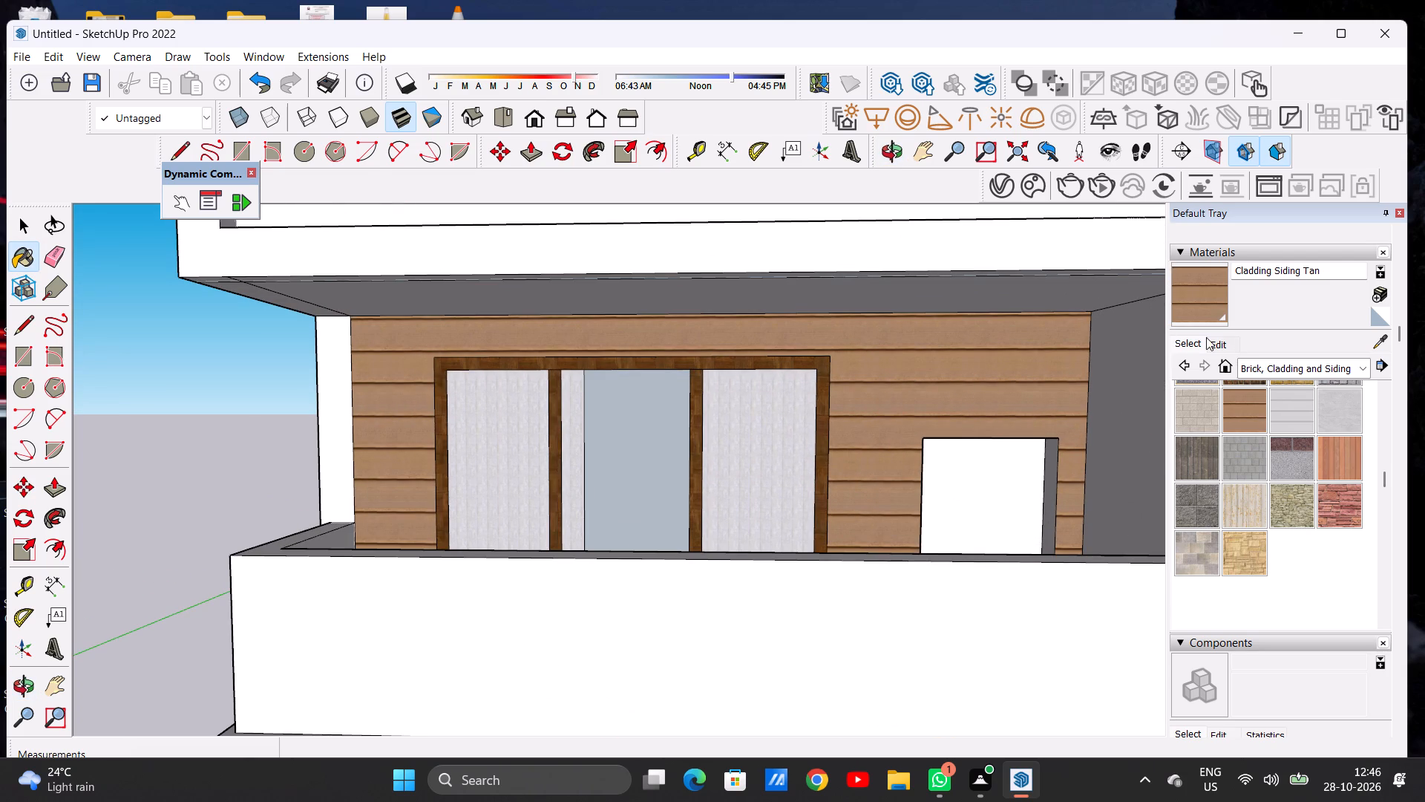
left_click(1218, 344)
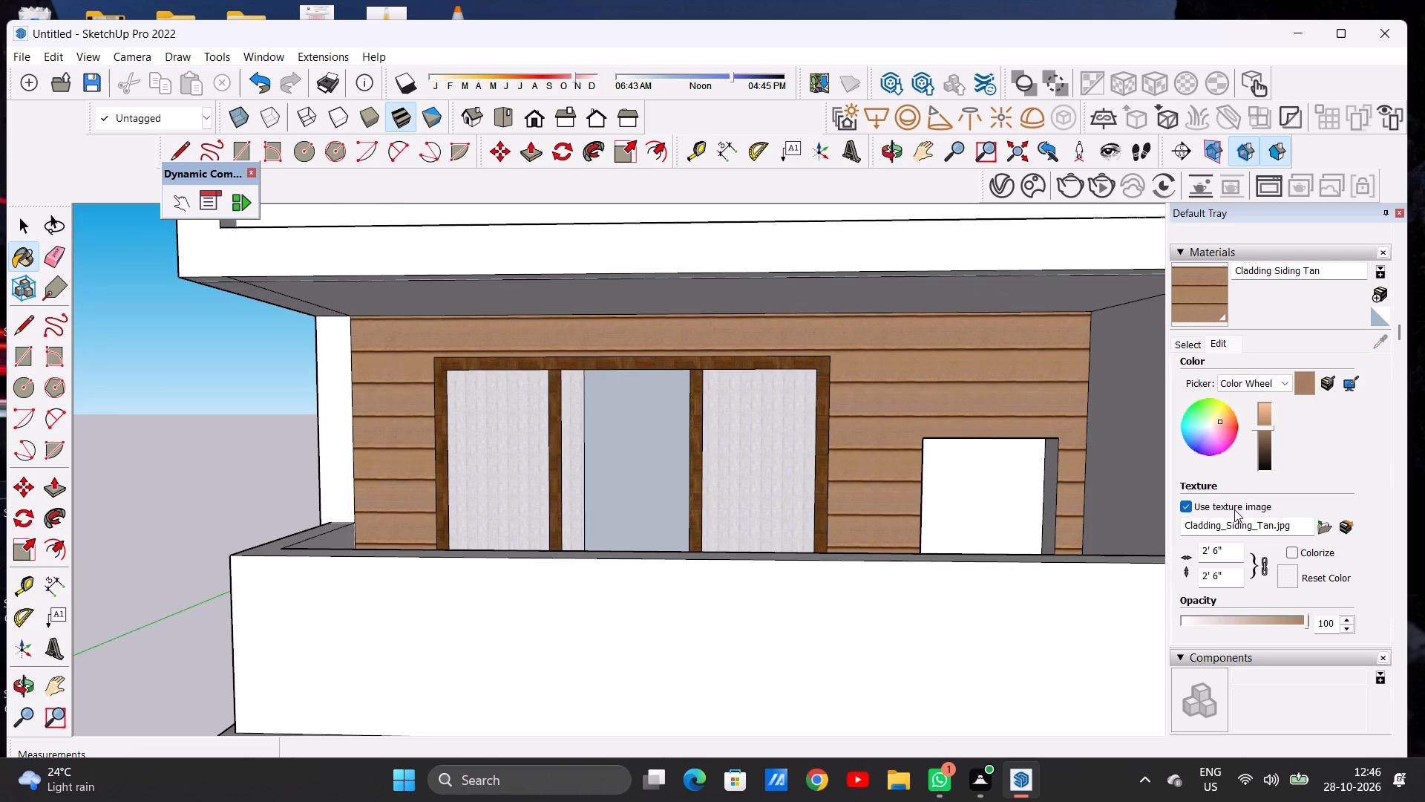
left_click(1229, 423)
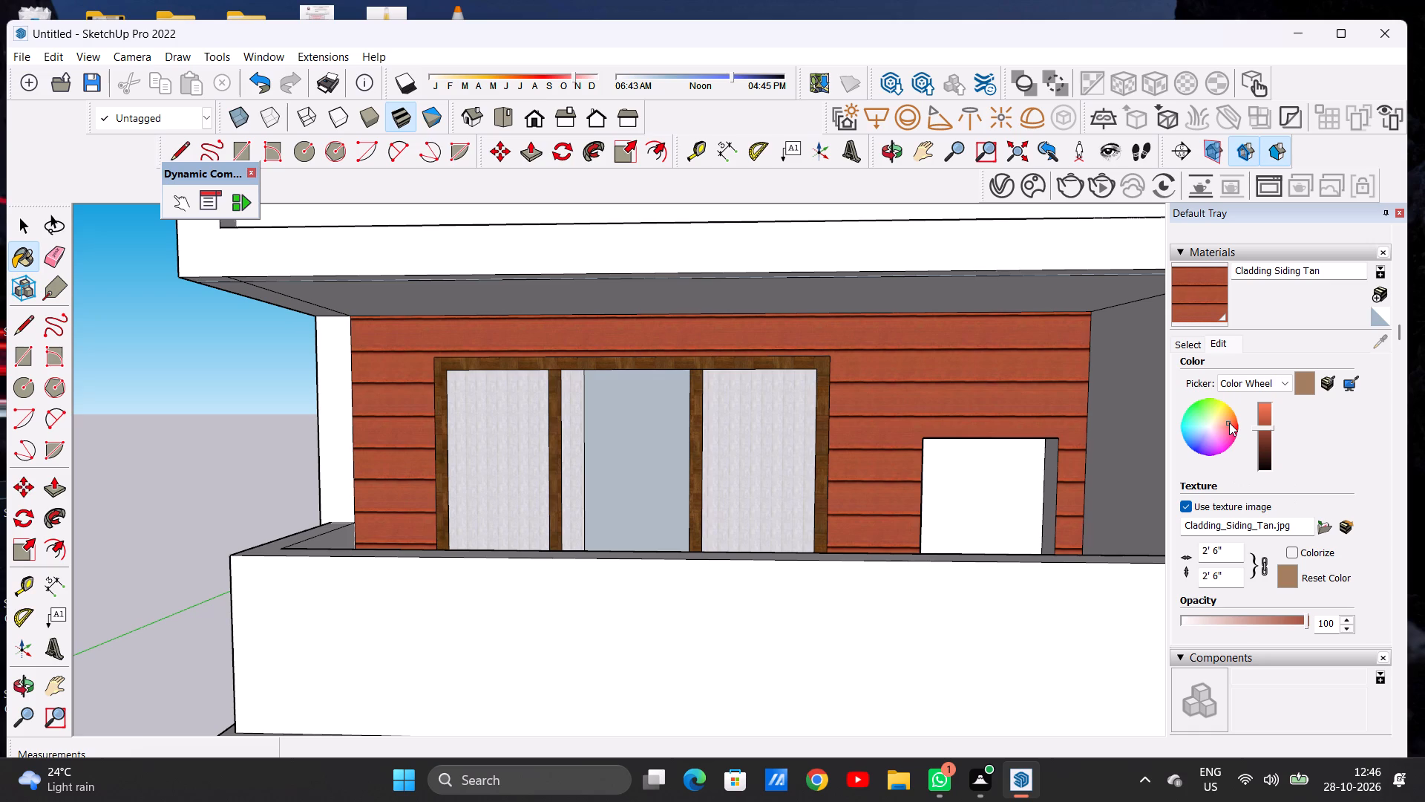
left_click(1261, 416)
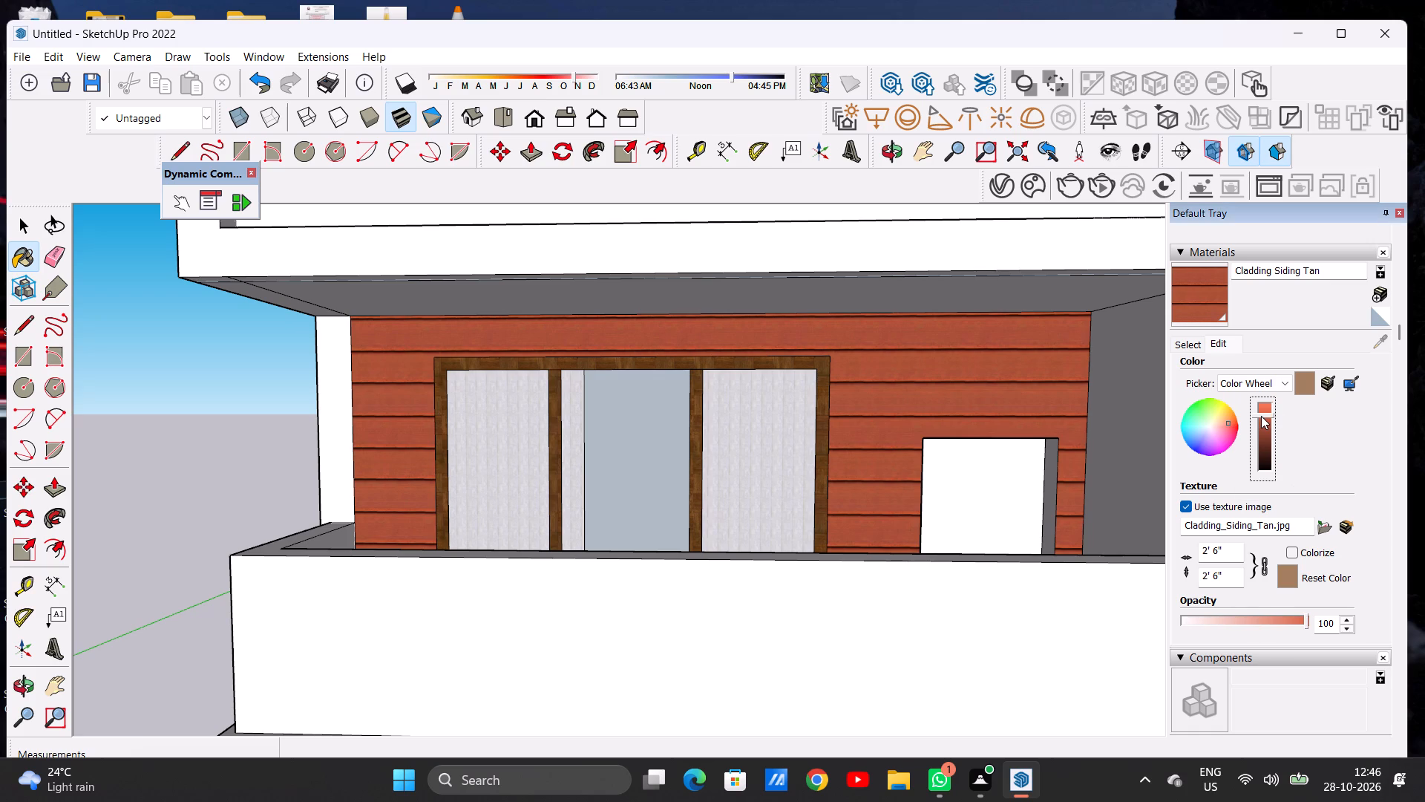
left_click(1259, 408)
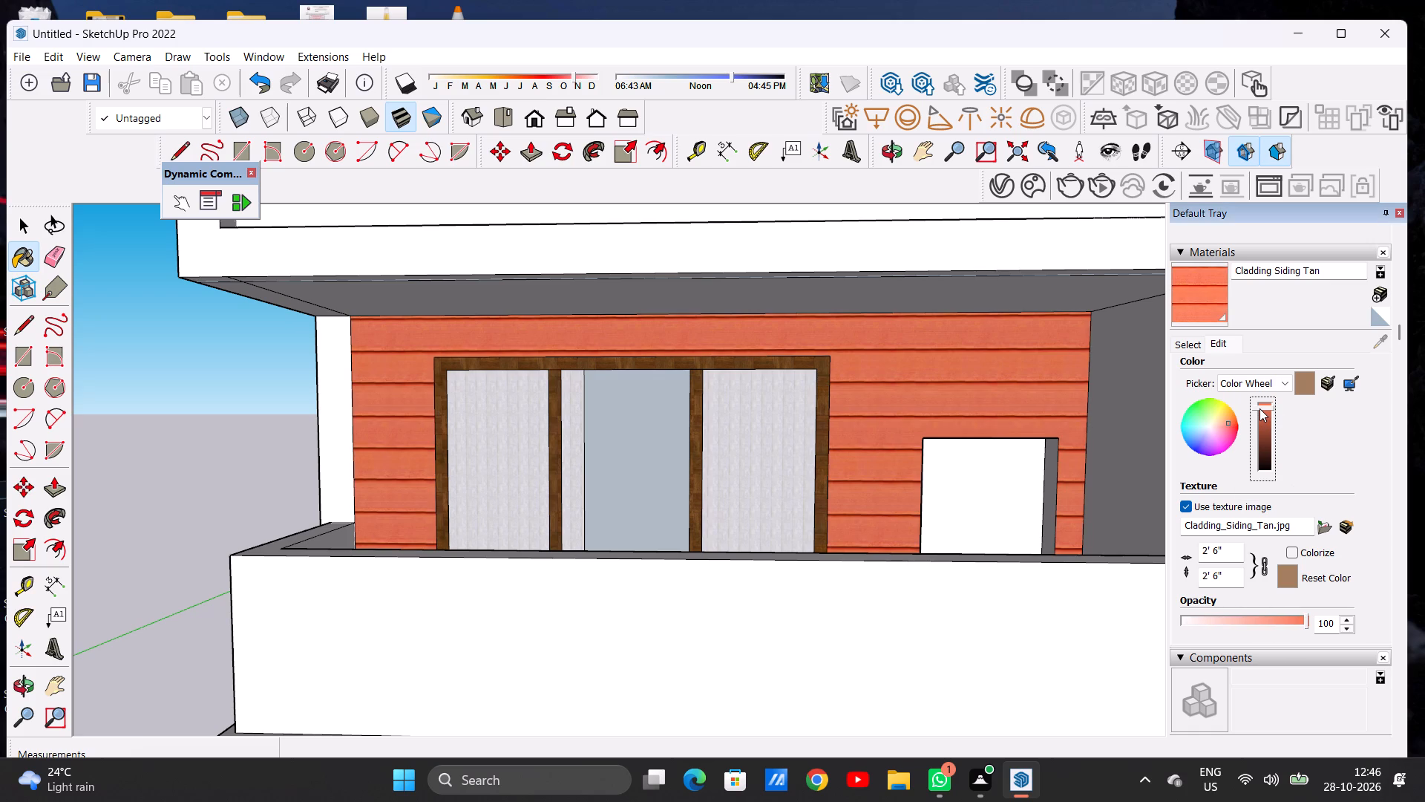
left_click(1261, 420)
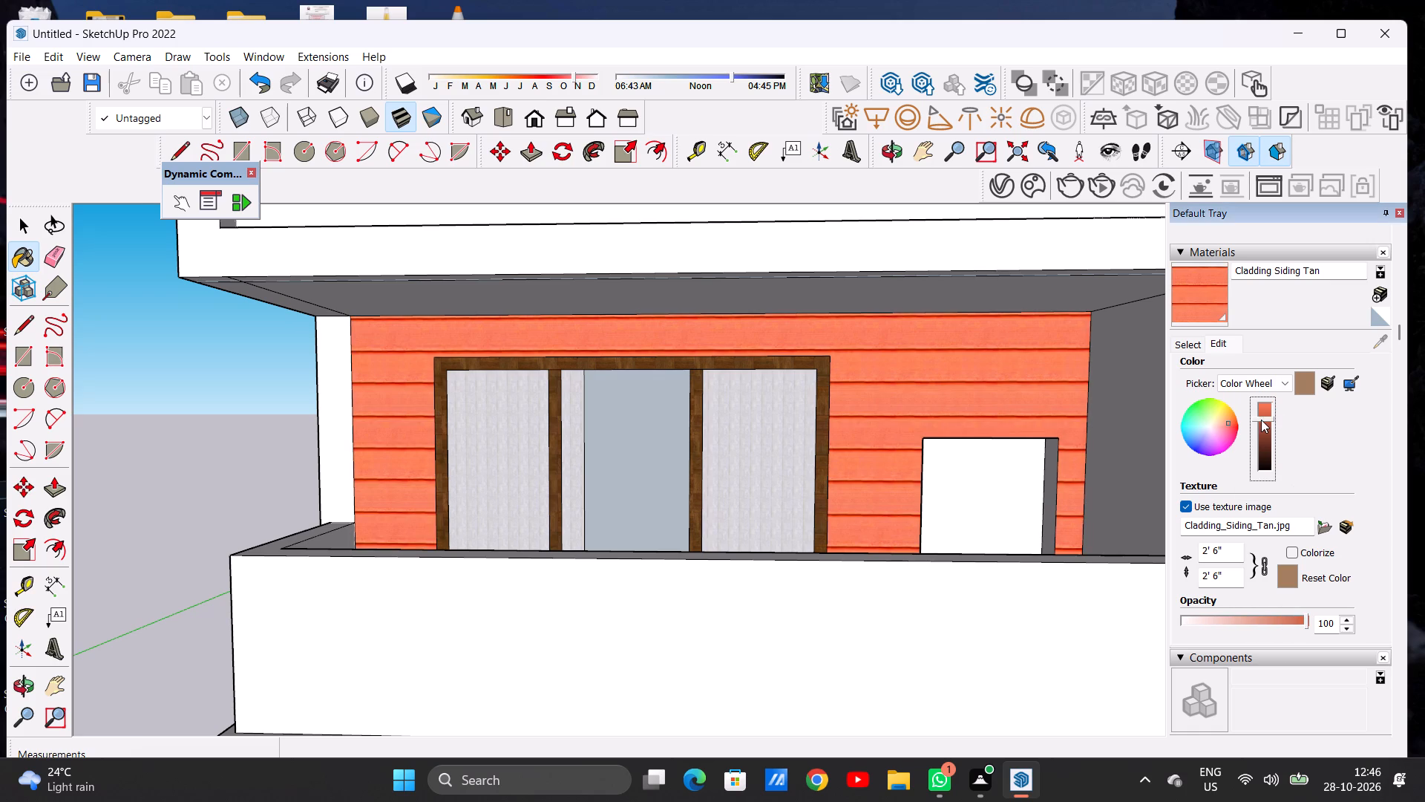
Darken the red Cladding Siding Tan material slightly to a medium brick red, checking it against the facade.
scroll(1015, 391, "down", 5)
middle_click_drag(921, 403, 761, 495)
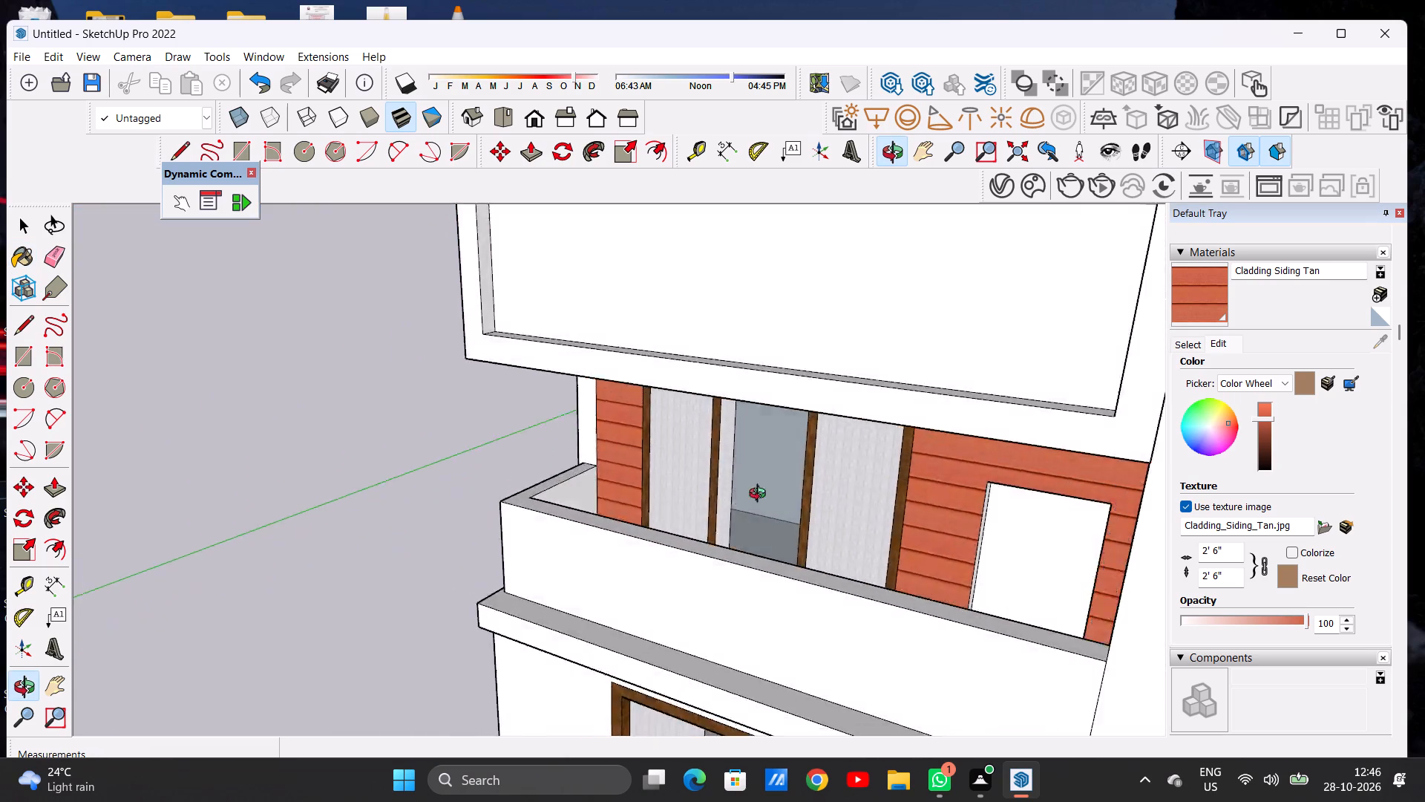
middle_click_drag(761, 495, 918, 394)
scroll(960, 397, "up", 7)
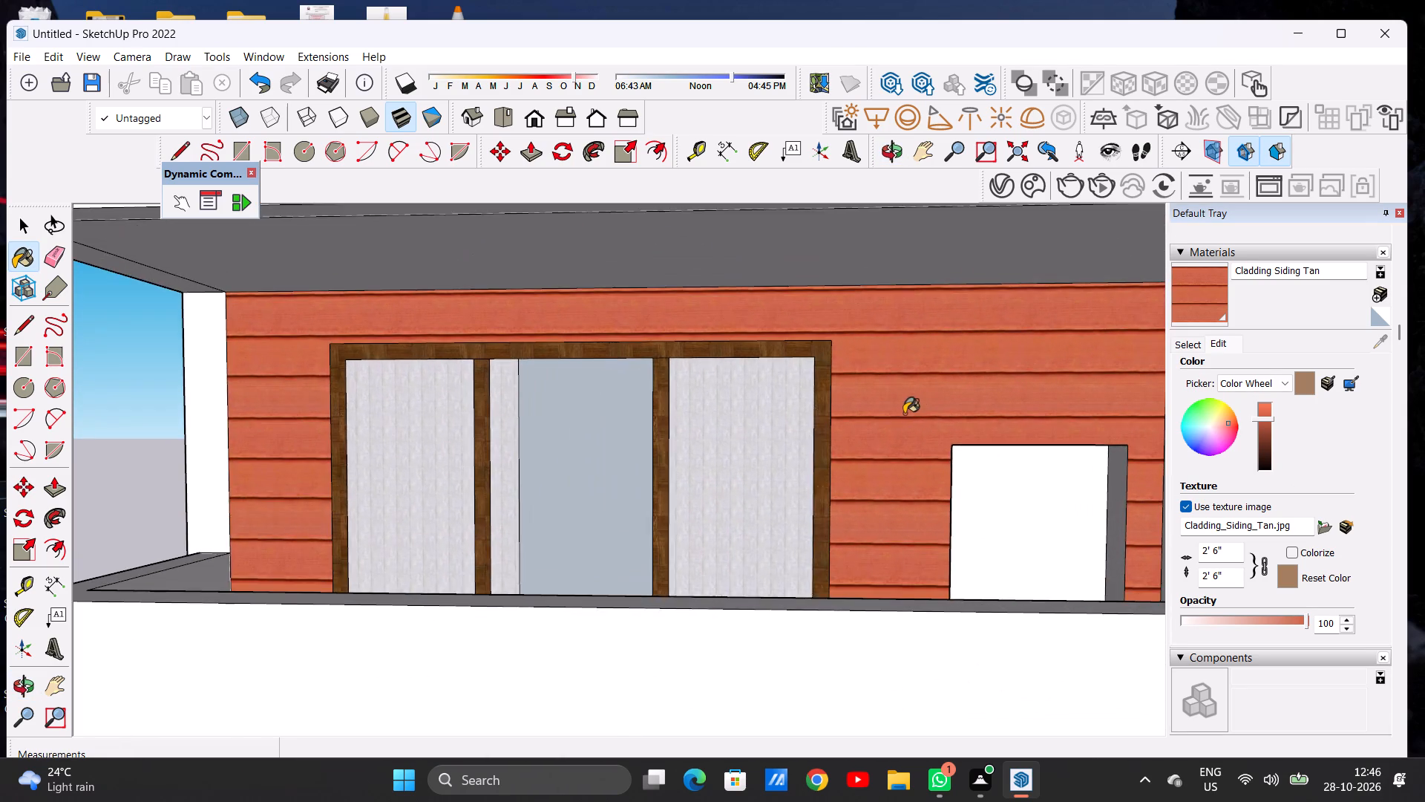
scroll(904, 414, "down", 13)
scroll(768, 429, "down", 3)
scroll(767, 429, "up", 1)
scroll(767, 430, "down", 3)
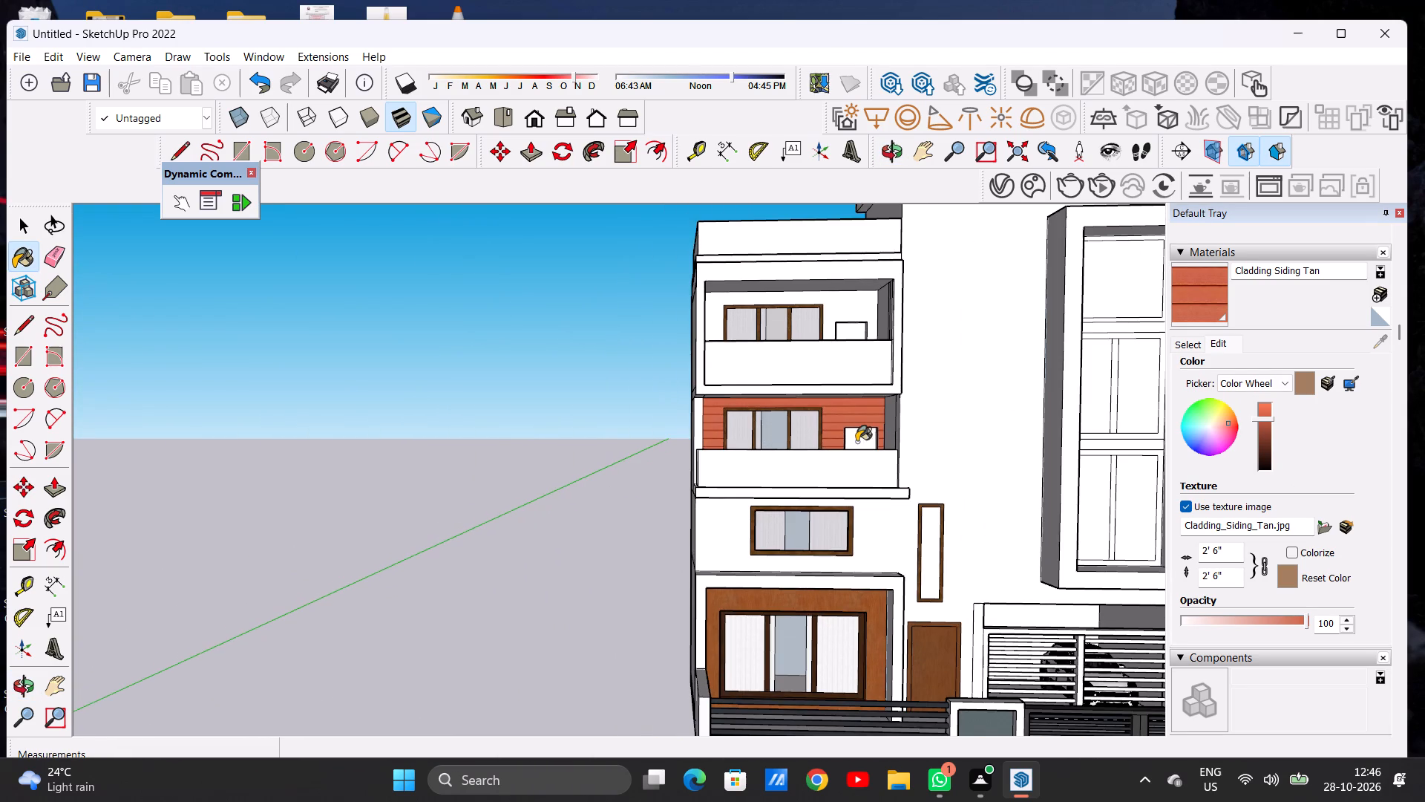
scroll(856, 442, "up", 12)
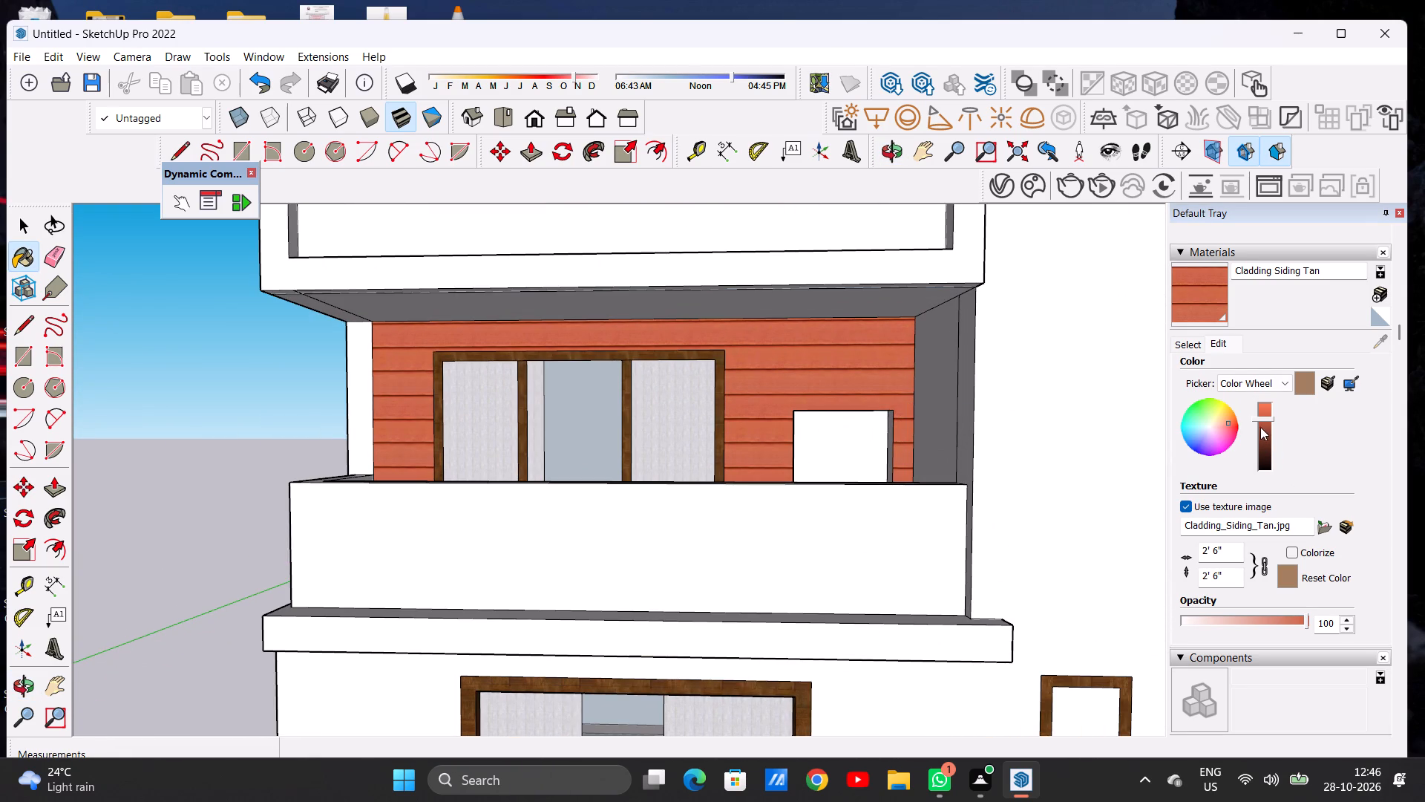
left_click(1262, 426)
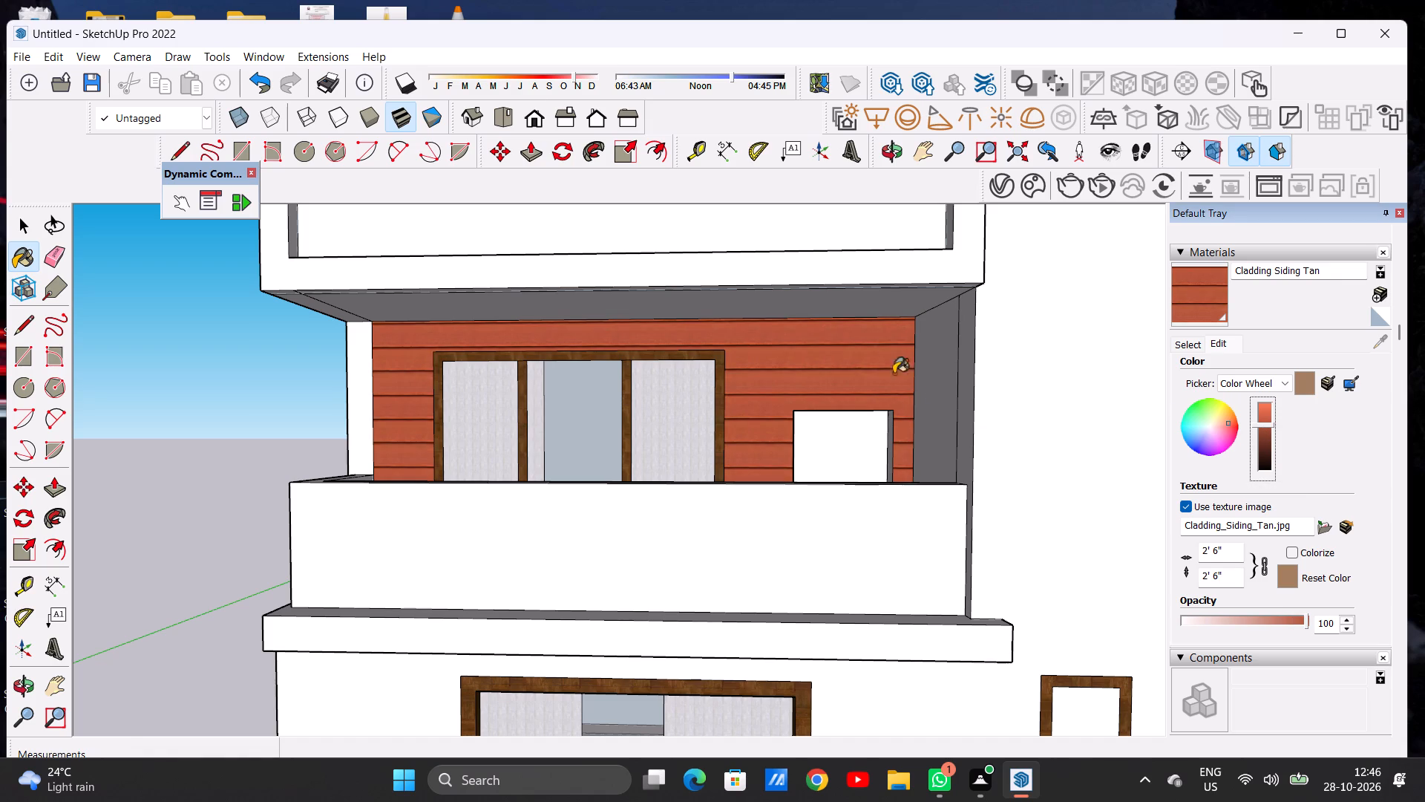
Examine the recolored cladding around the lower balcony window up close and against the whole front facade.
scroll(879, 366, "down", 5)
scroll(553, 385, "up", 12)
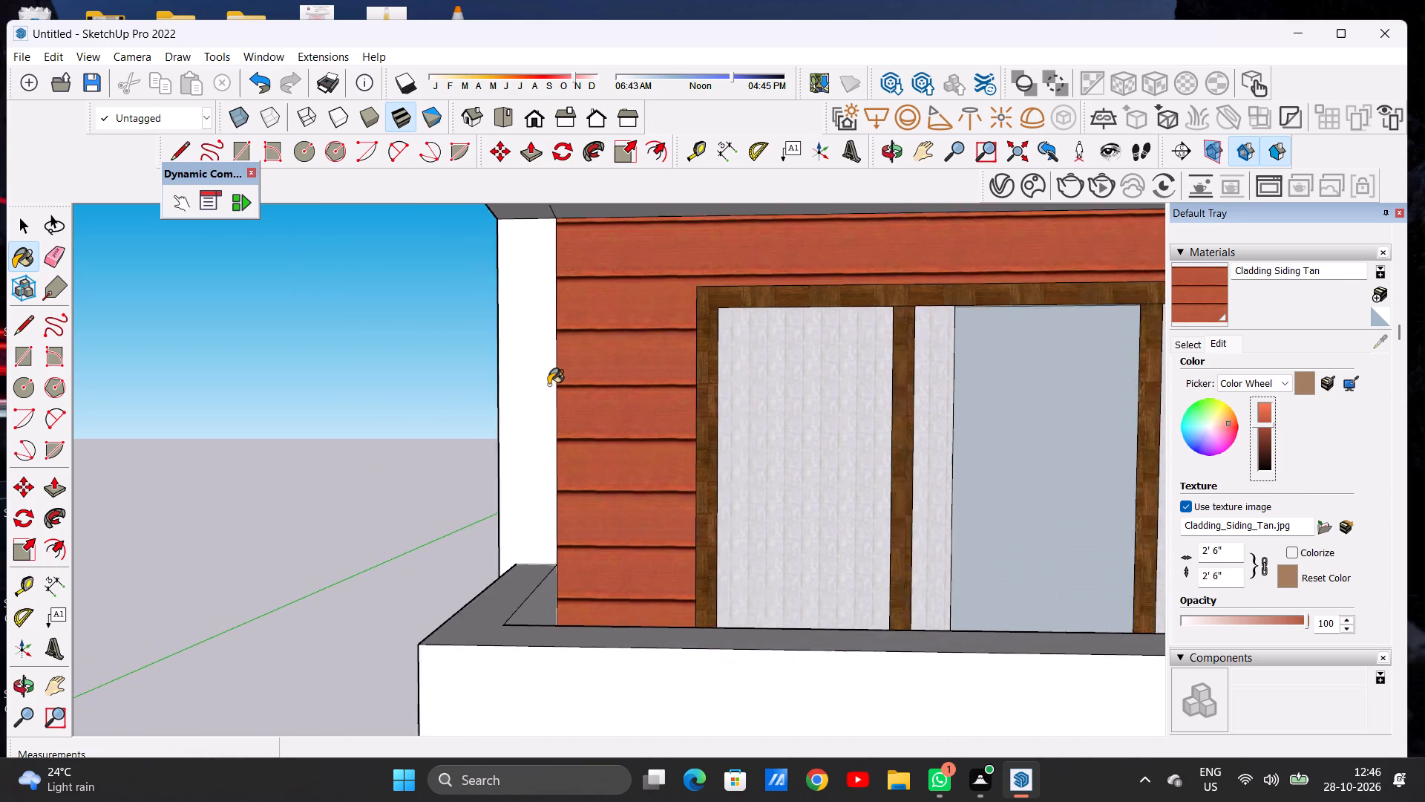
scroll(548, 385, "up", 1)
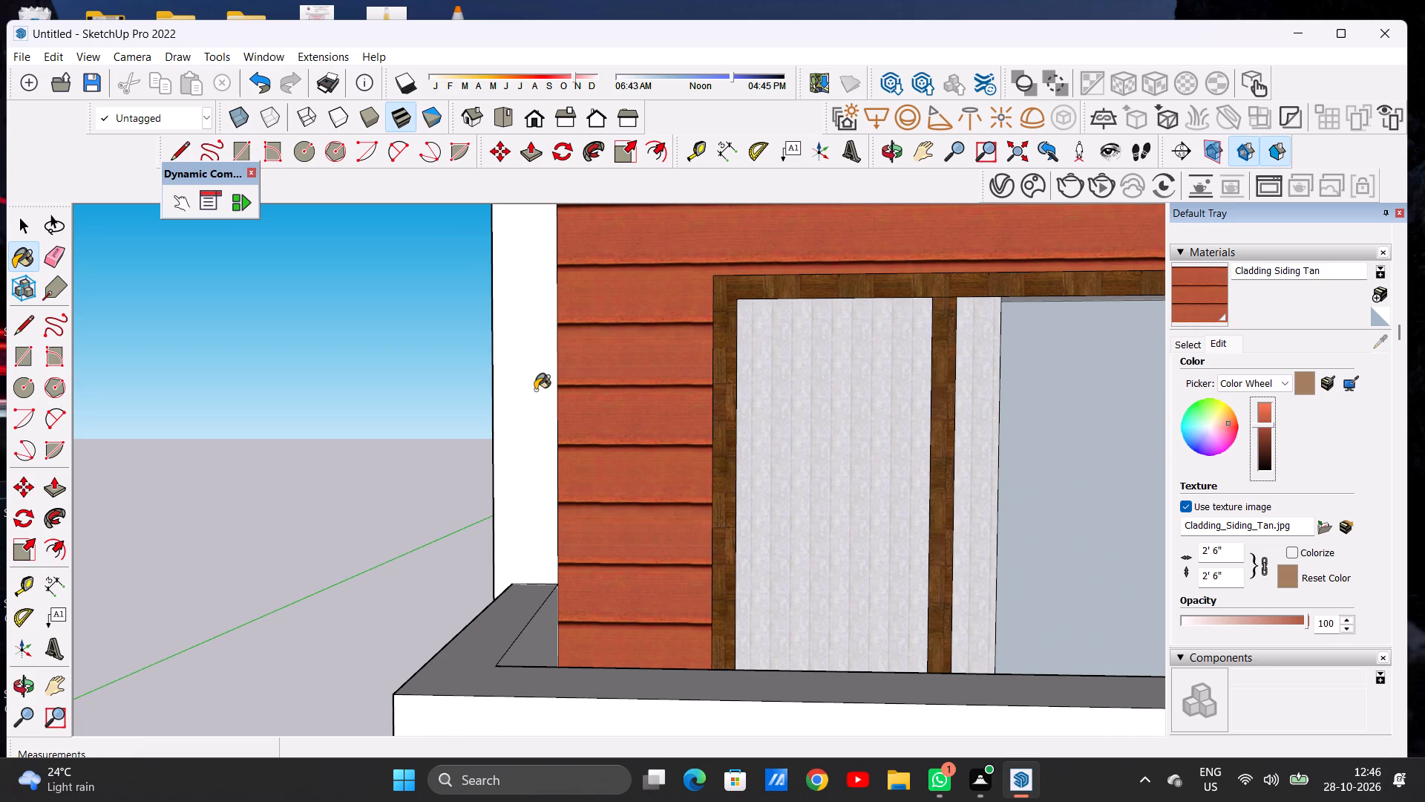
scroll(564, 405, "down", 12)
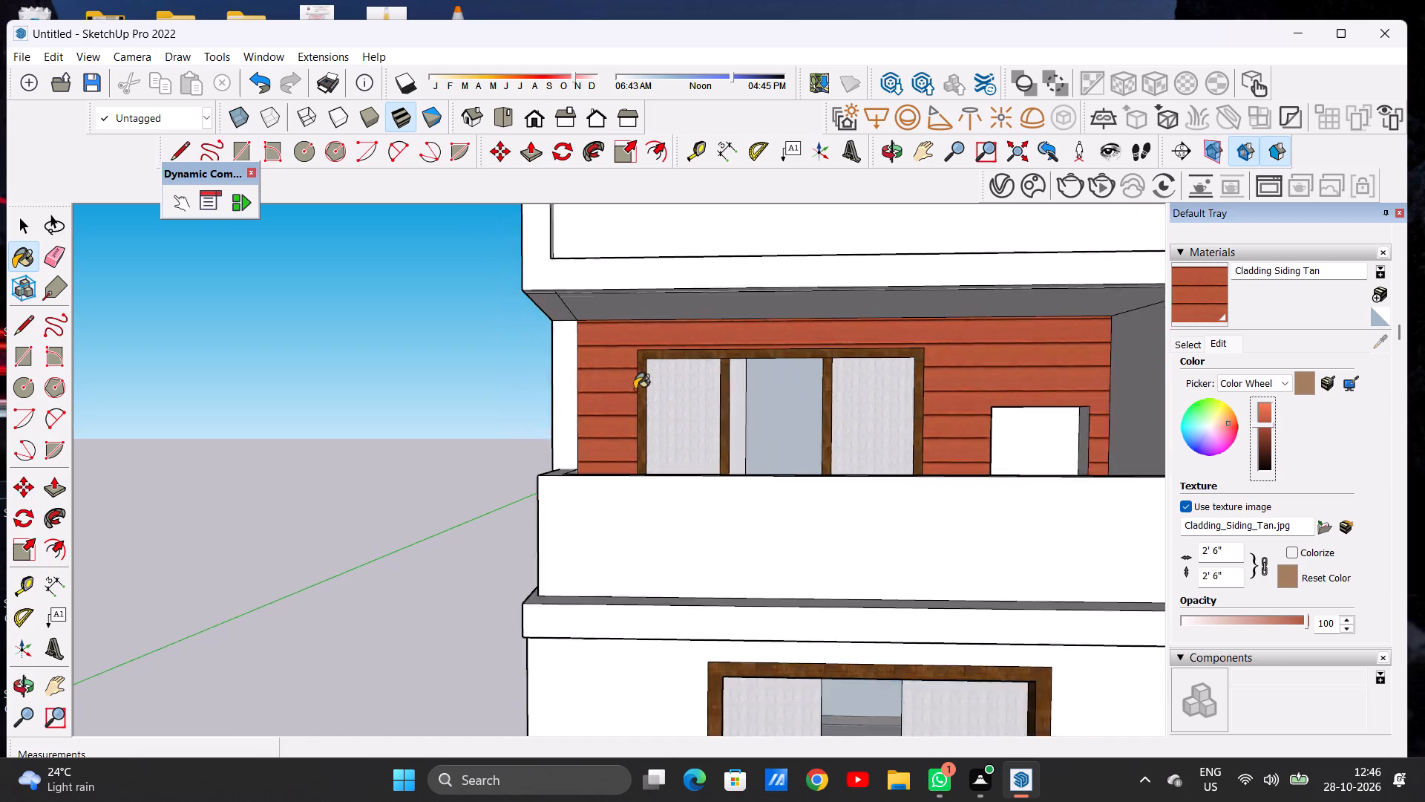
scroll(635, 389, "down", 6)
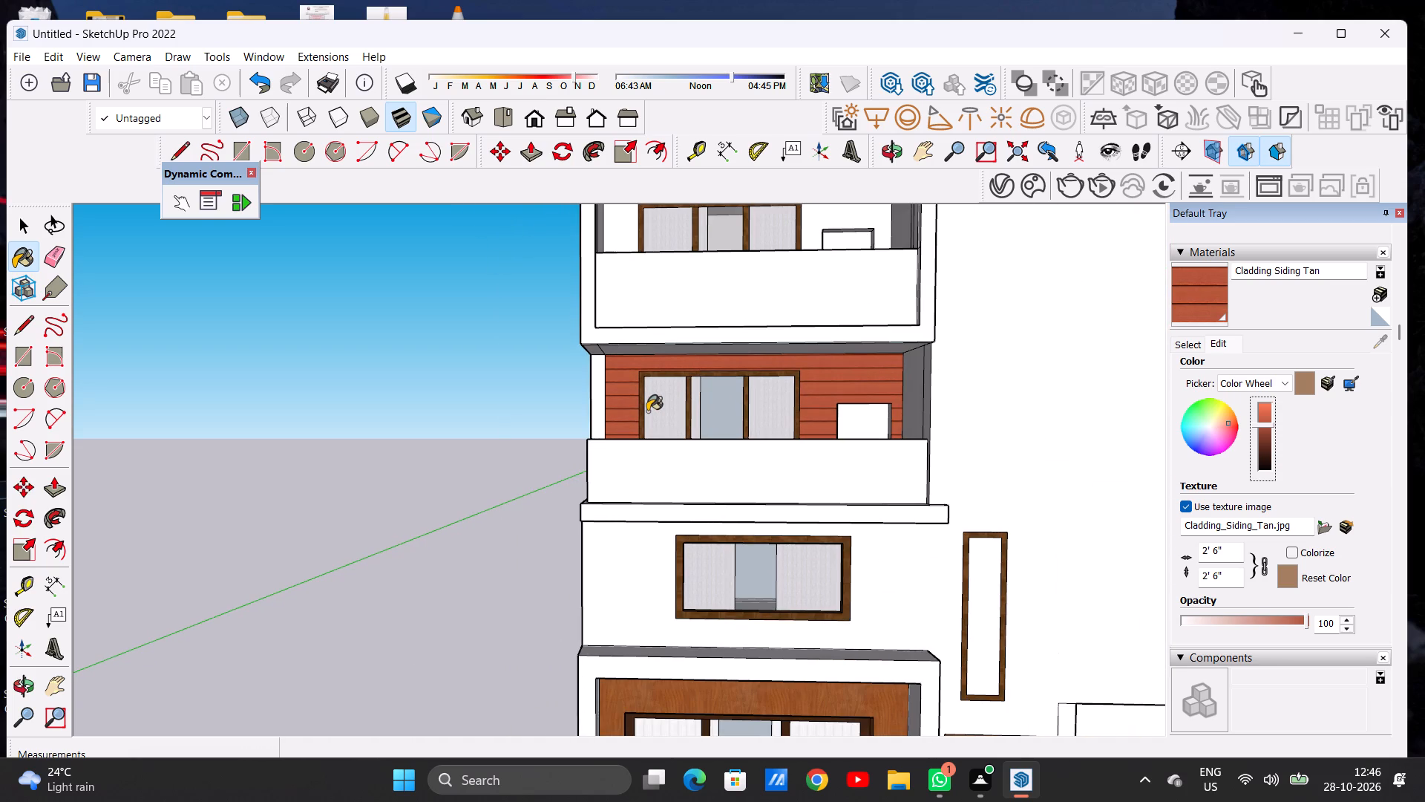
scroll(647, 412, "down", 10)
scroll(652, 398, "up", 7)
scroll(633, 408, "down", 1)
scroll(633, 408, "up", 7)
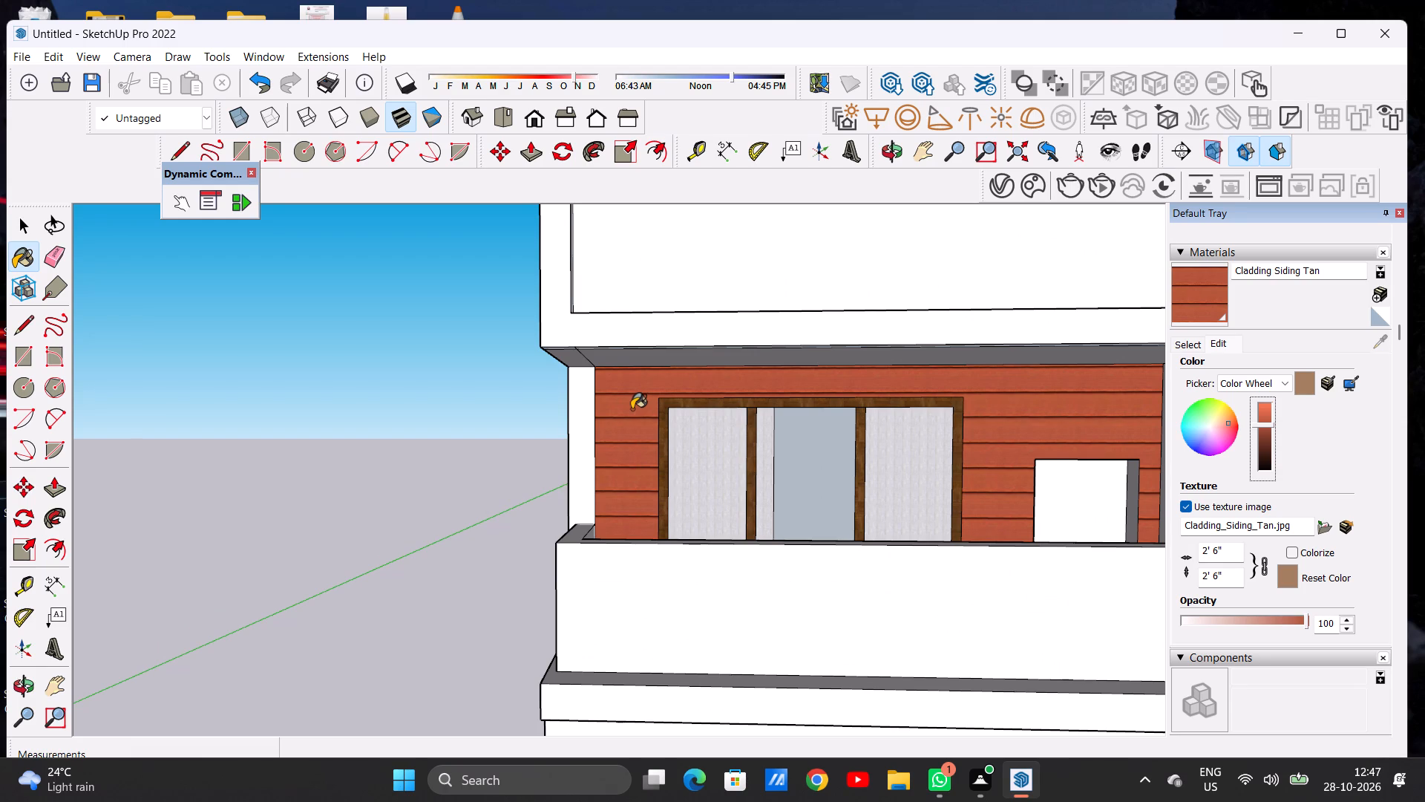
Lower the brightness of the Cladding Siding Tan material to a deep reddish brown, comparing it with the wood window frames.
left_click(1265, 437)
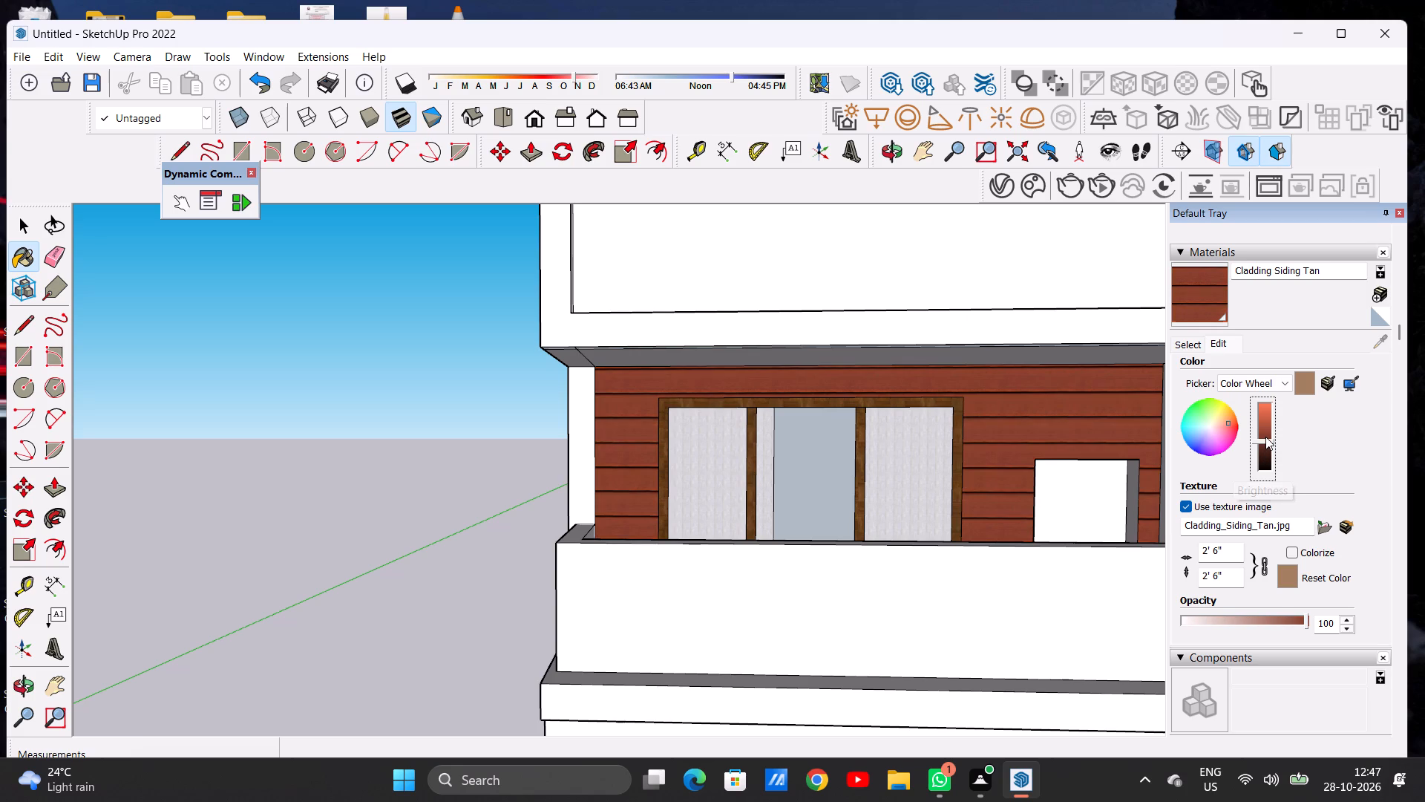
scroll(784, 498, "down", 7)
scroll(870, 467, "down", 1)
scroll(870, 467, "up", 14)
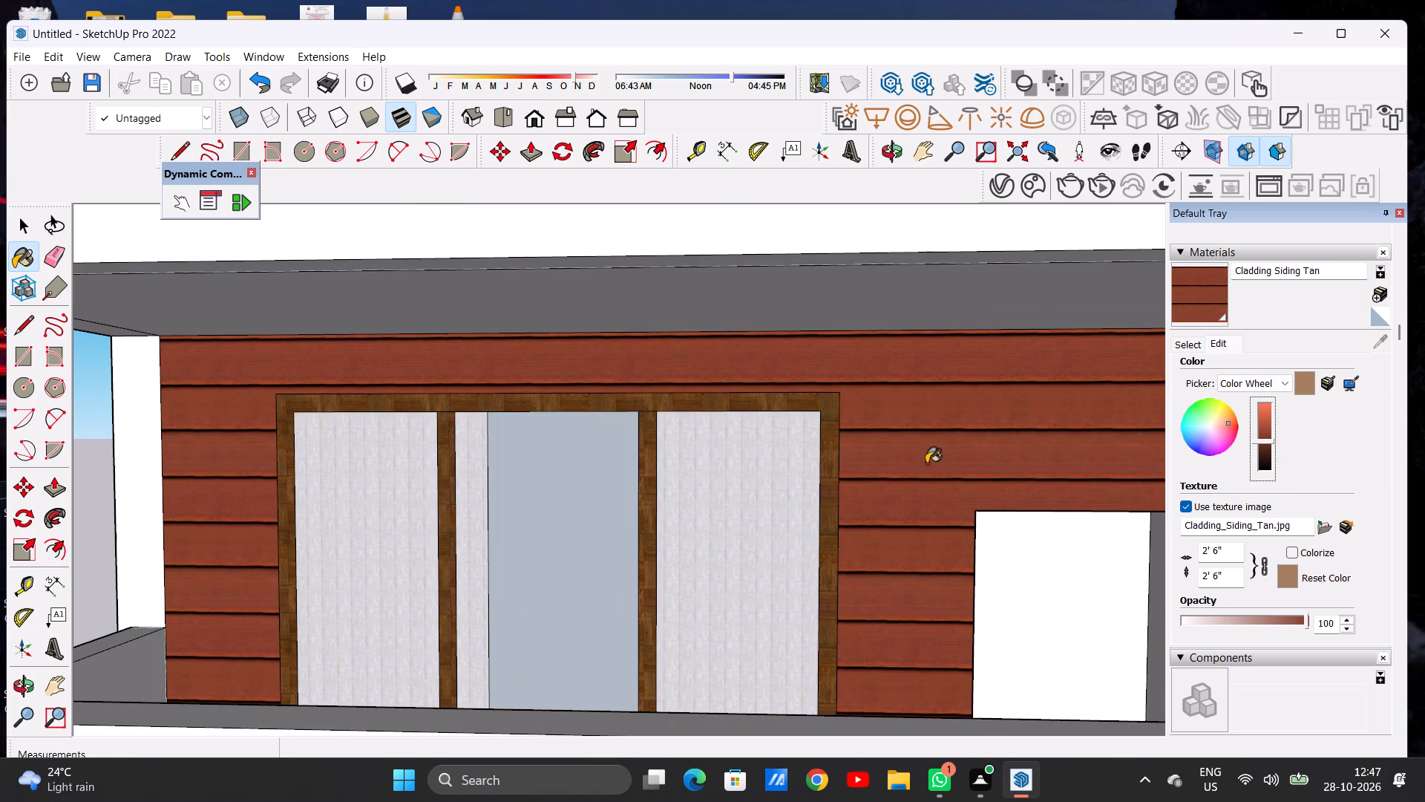
scroll(935, 472, "down", 13)
middle_click_drag(903, 477, 675, 556)
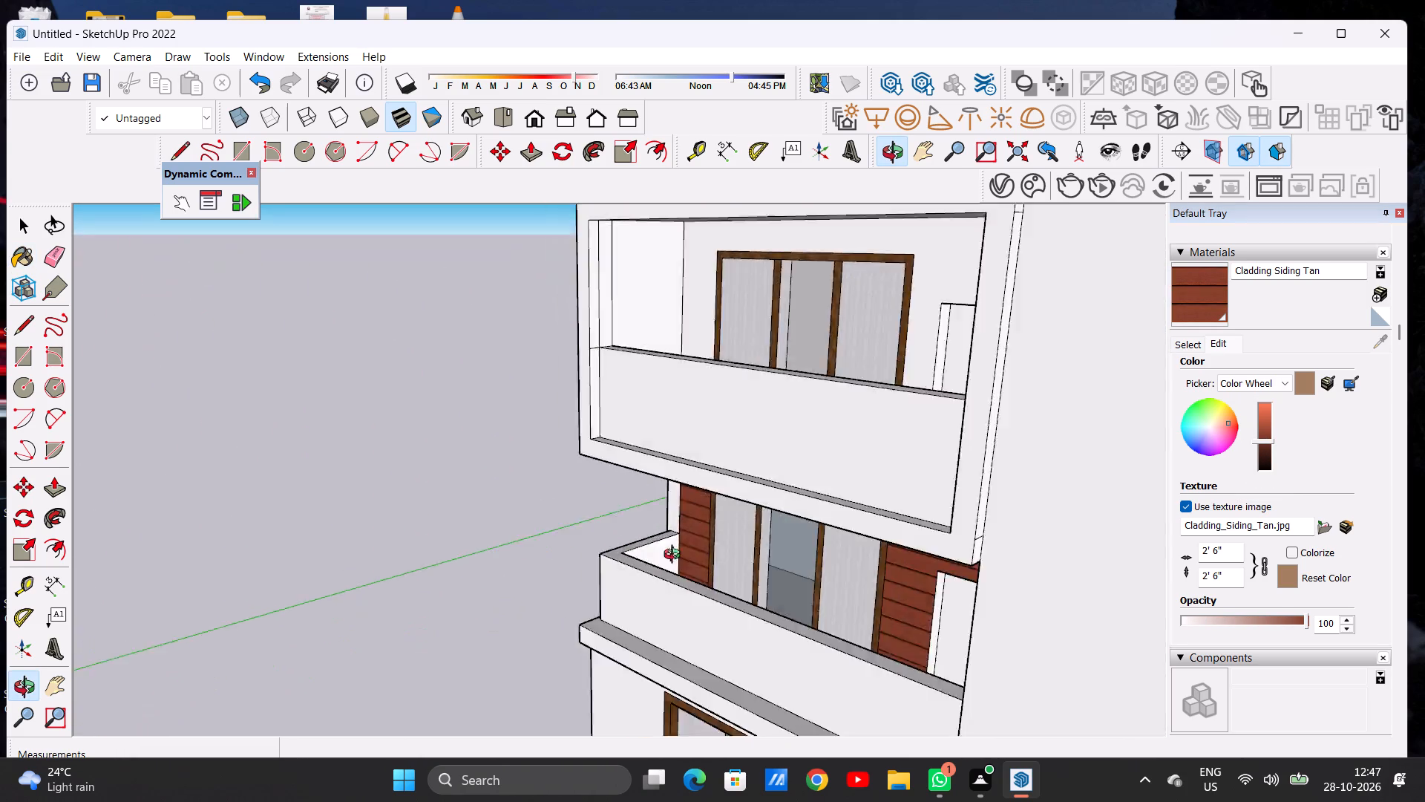
middle_click_drag(675, 556, 921, 466)
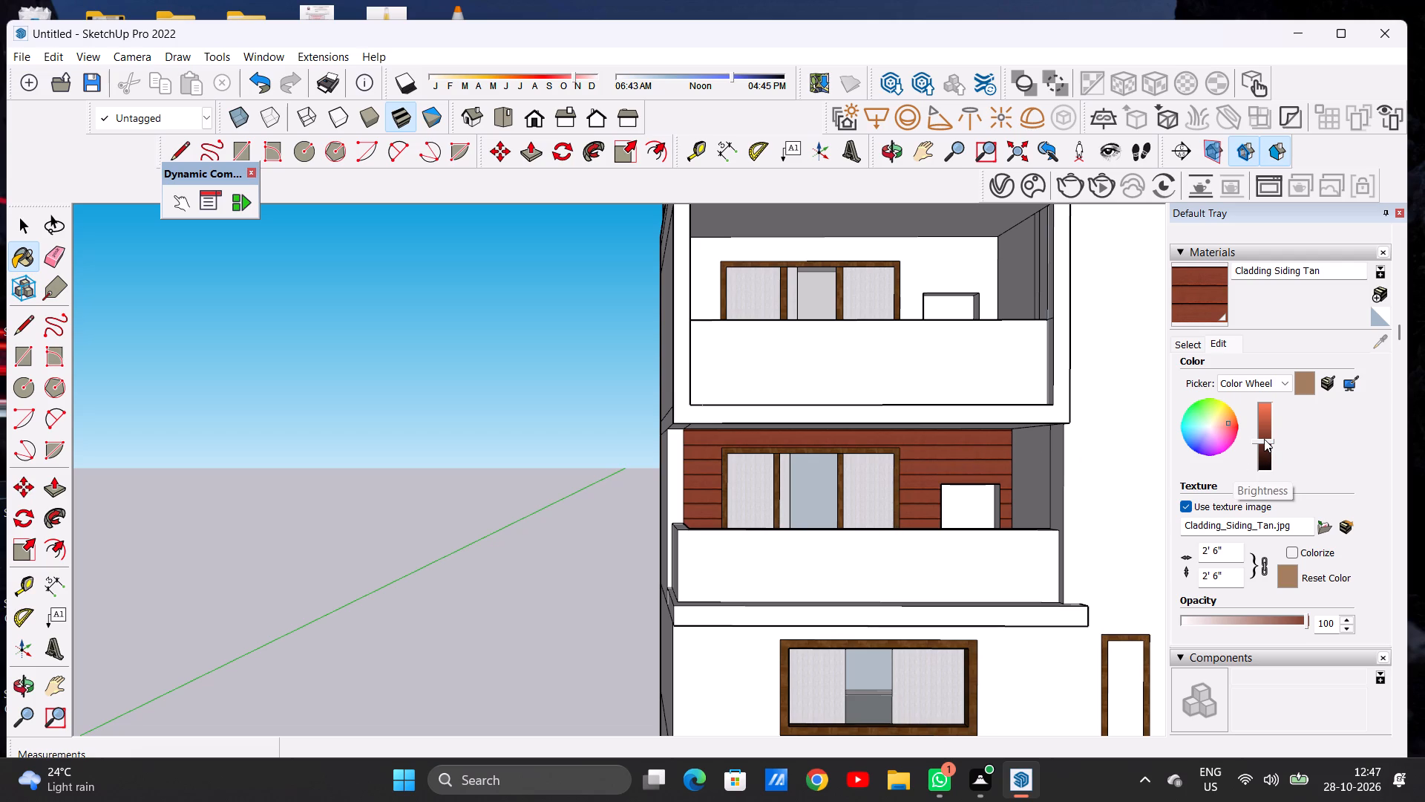
left_click(1261, 436)
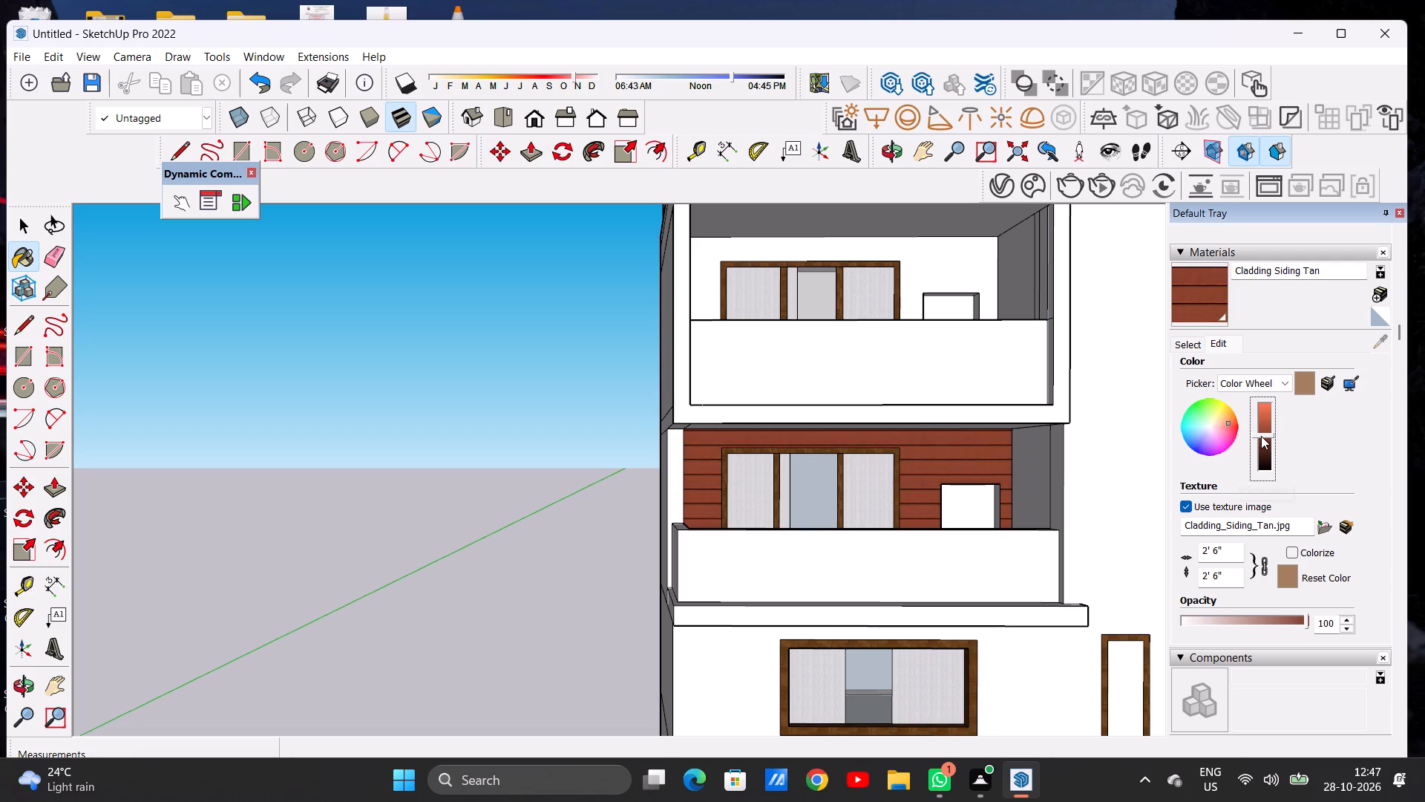
Paint the back wall of the upper balcony with the recolored Cladding Siding Tan.
scroll(1006, 265, "up", 6)
left_click(923, 261)
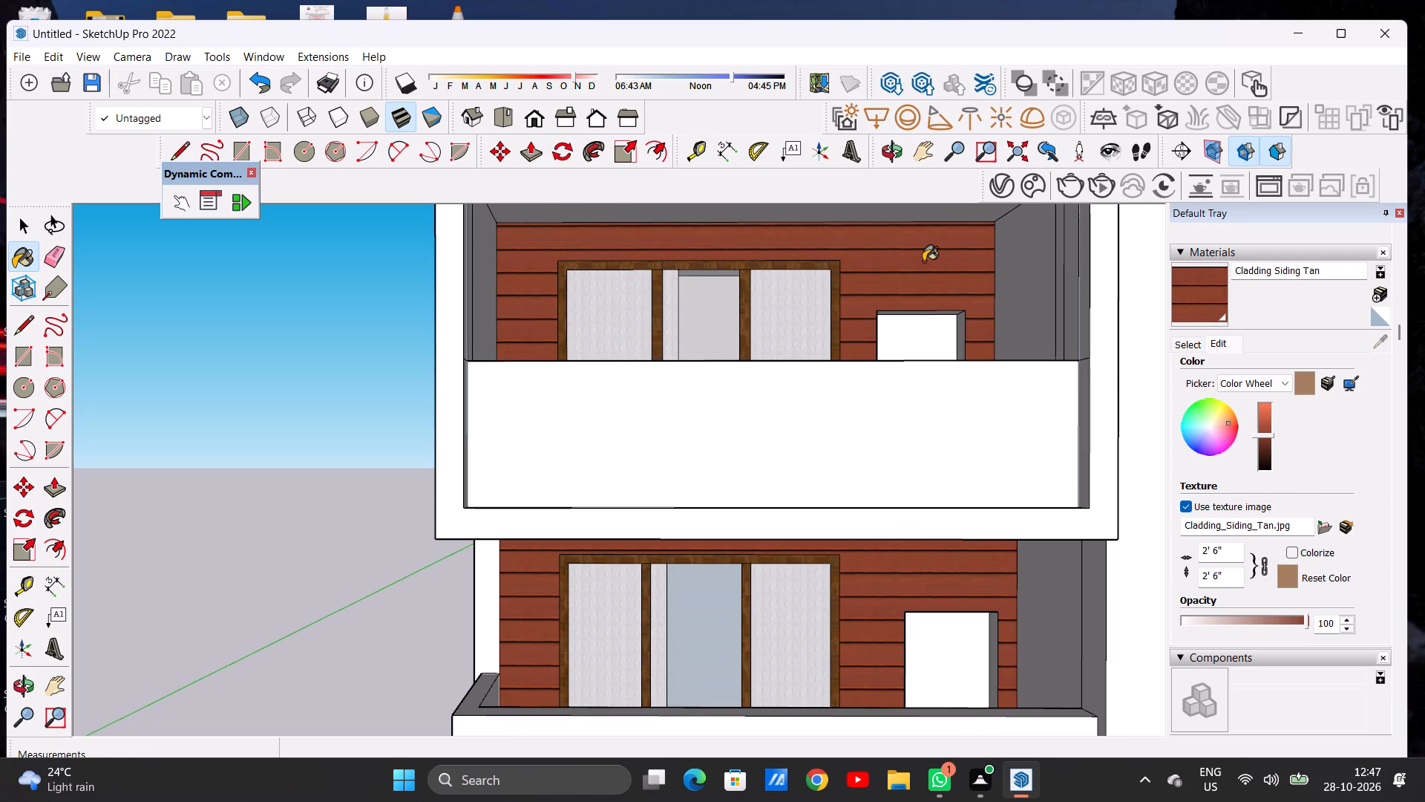
Inspect the cladding on both balcony walls from close up and from across the front facade.
scroll(909, 303, "down", 3)
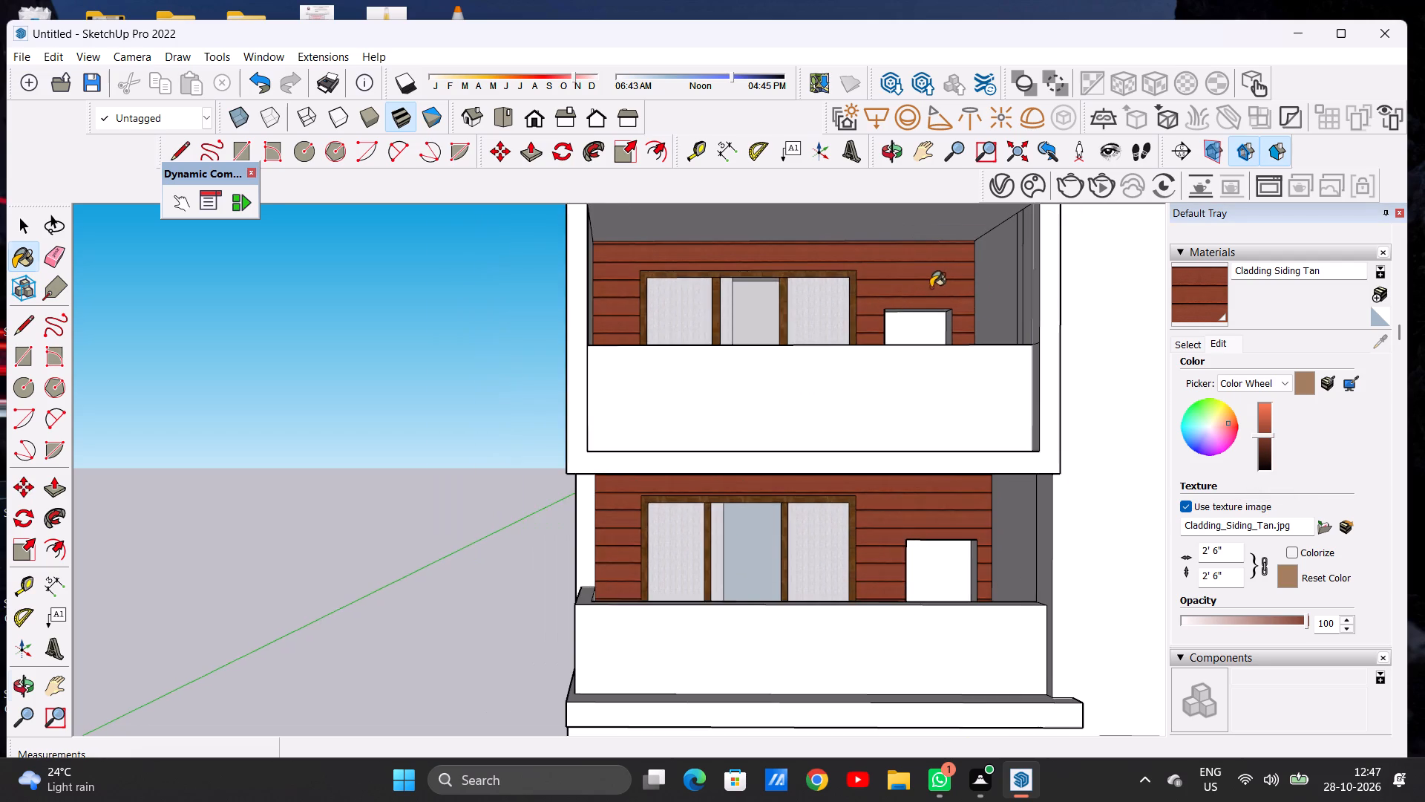
middle_click_drag(927, 289, 906, 326)
scroll(758, 366, "down", 3)
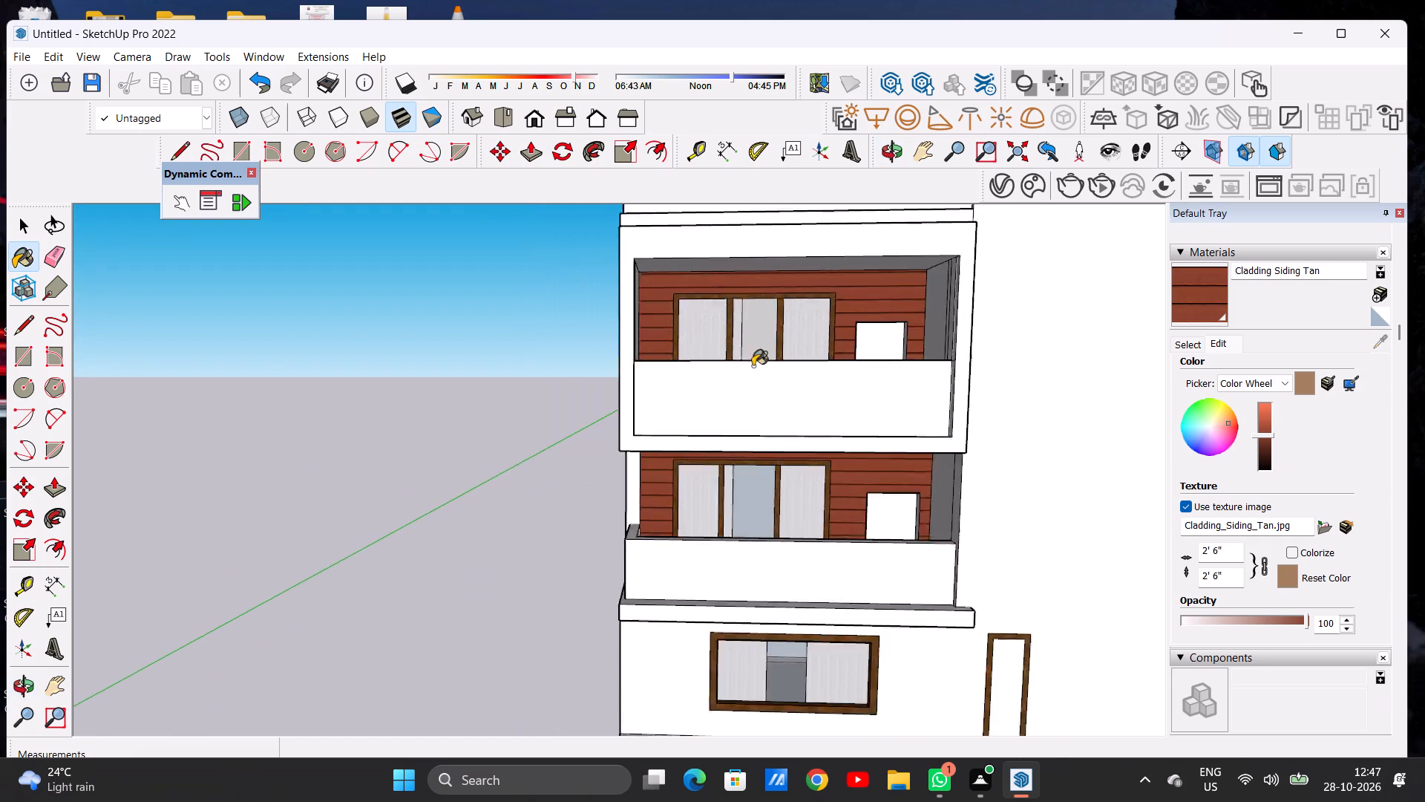
scroll(753, 366, "down", 8)
scroll(748, 454, "down", 1)
scroll(652, 432, "down", 6)
scroll(695, 356, "up", 4)
scroll(695, 356, "down", 1)
scroll(695, 356, "up", 3)
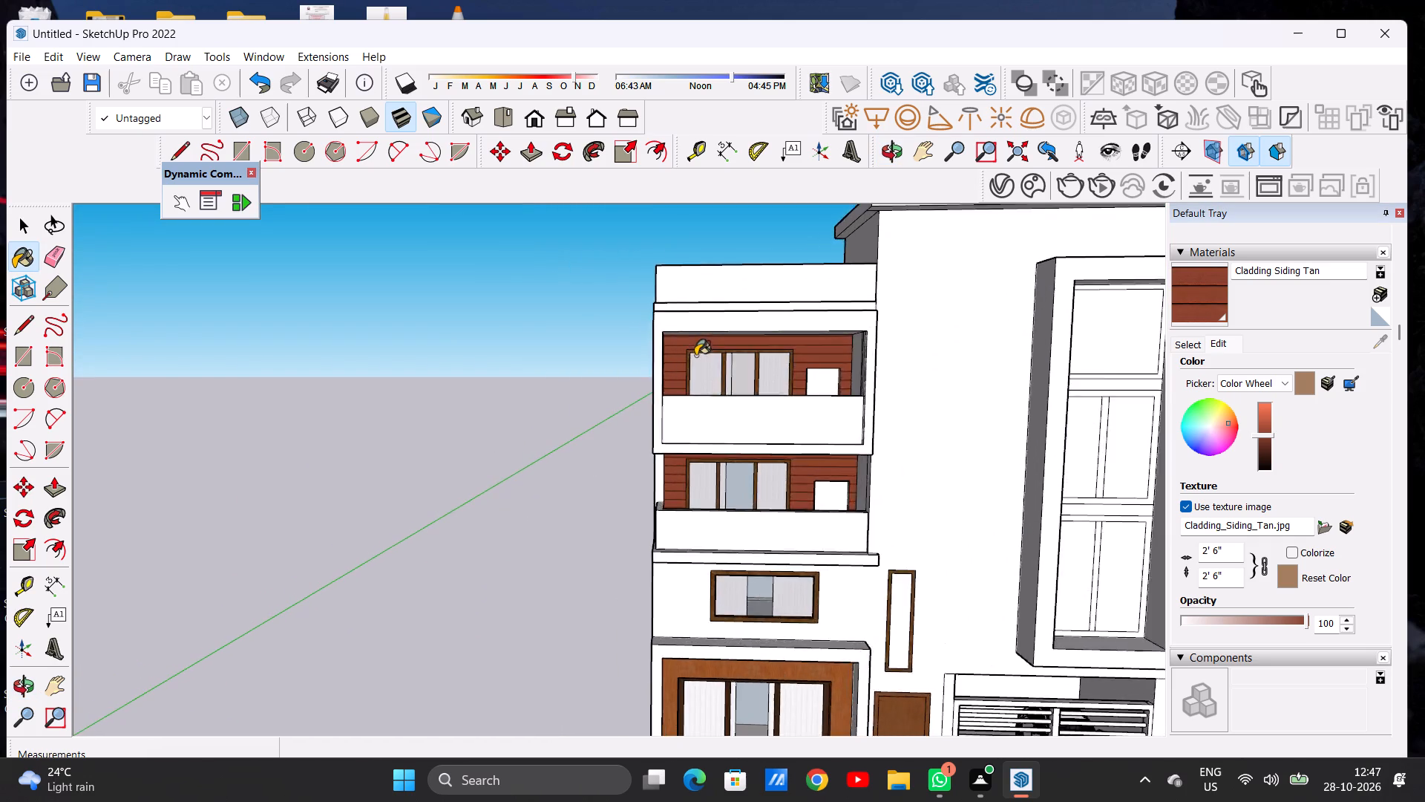
scroll(695, 356, "up", 13)
middle_click_drag(712, 368, 696, 397)
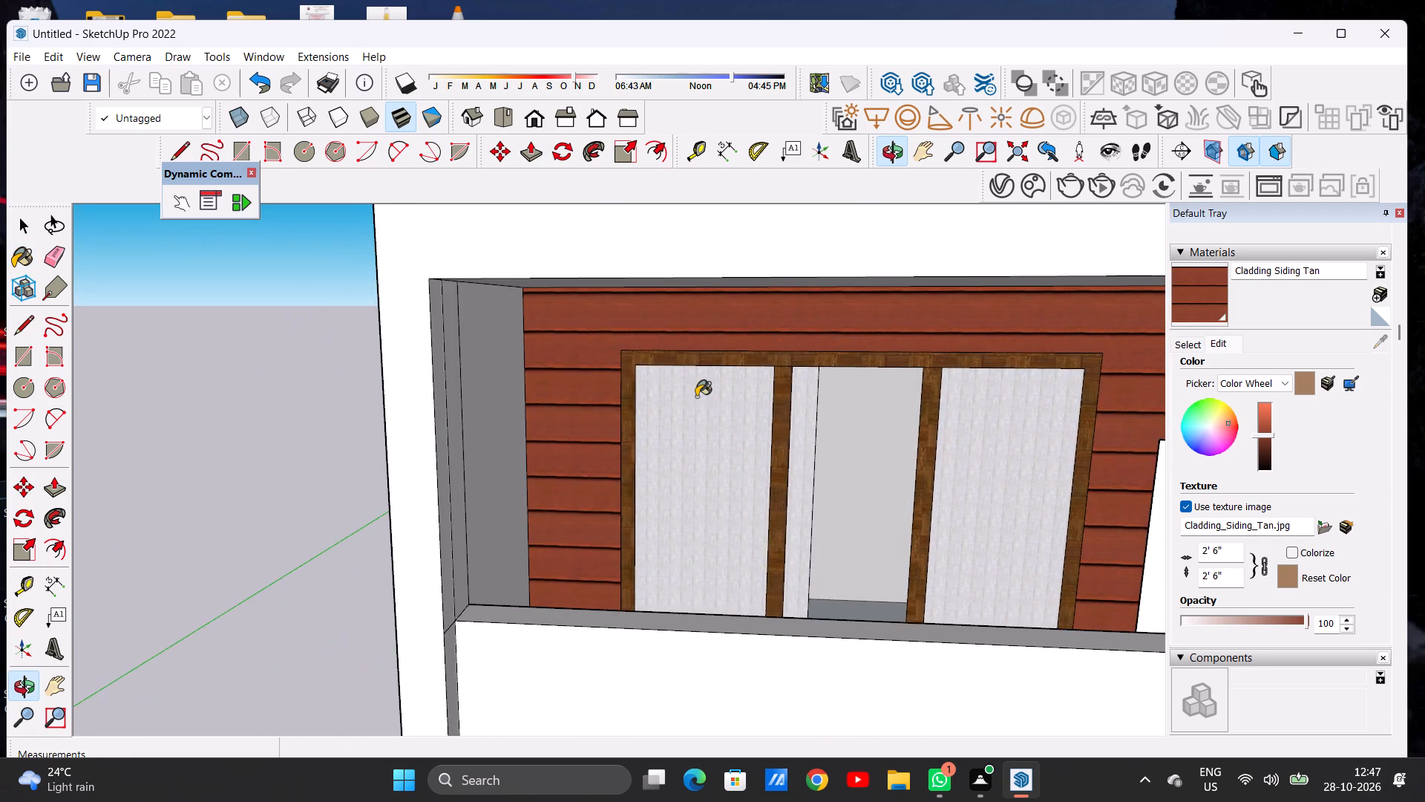
scroll(649, 382, "down", 15)
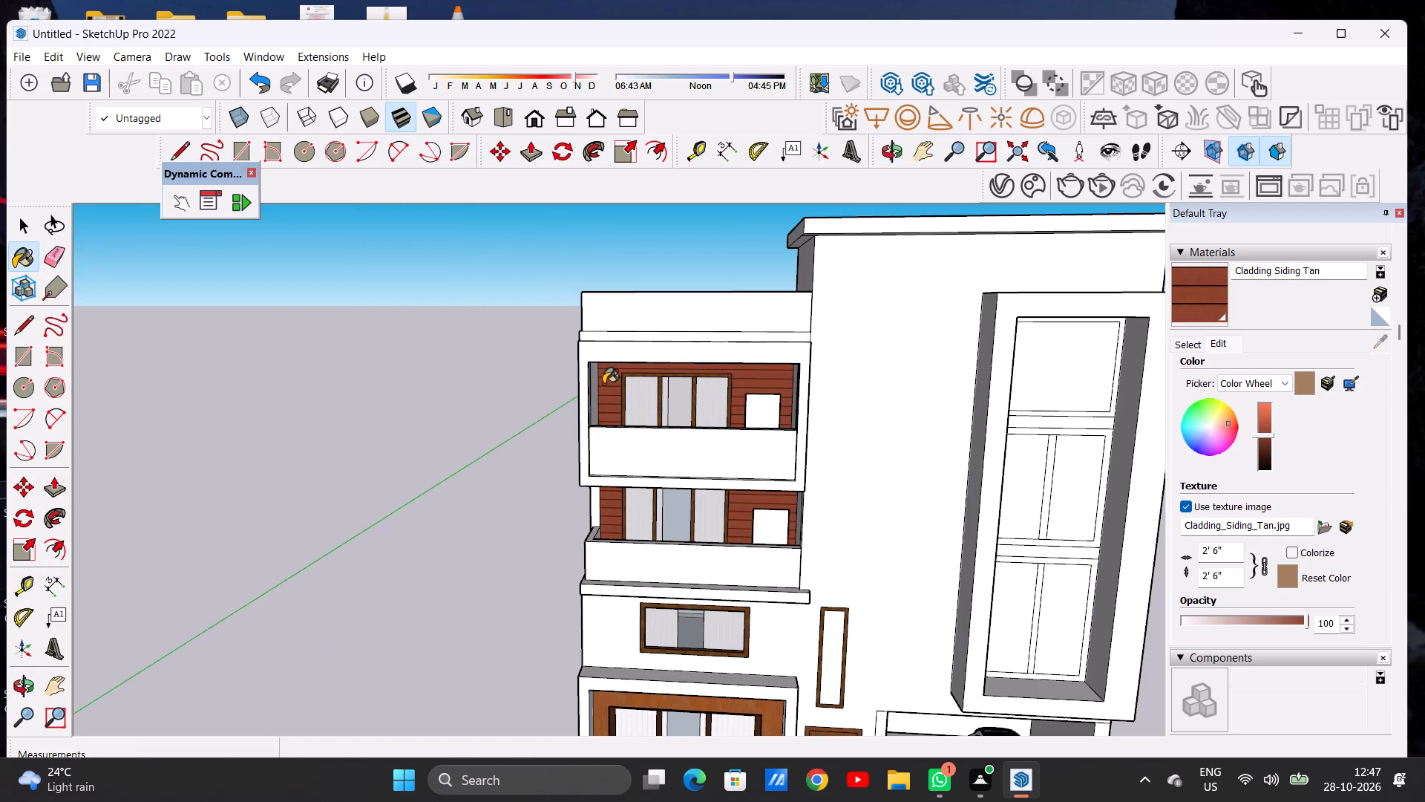
scroll(629, 383, "up", 7)
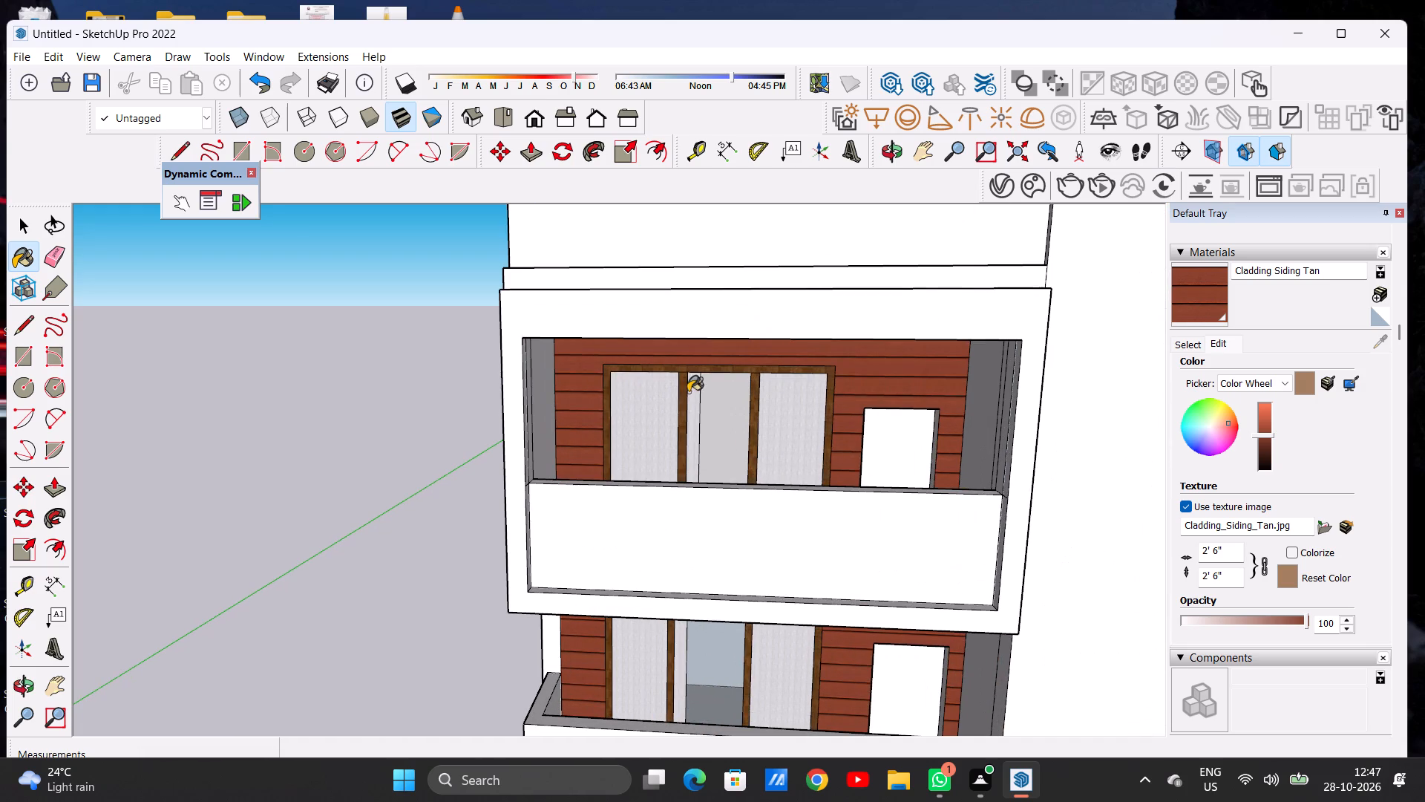
scroll(623, 369, "down", 4)
middle_click_drag(692, 384, 715, 354)
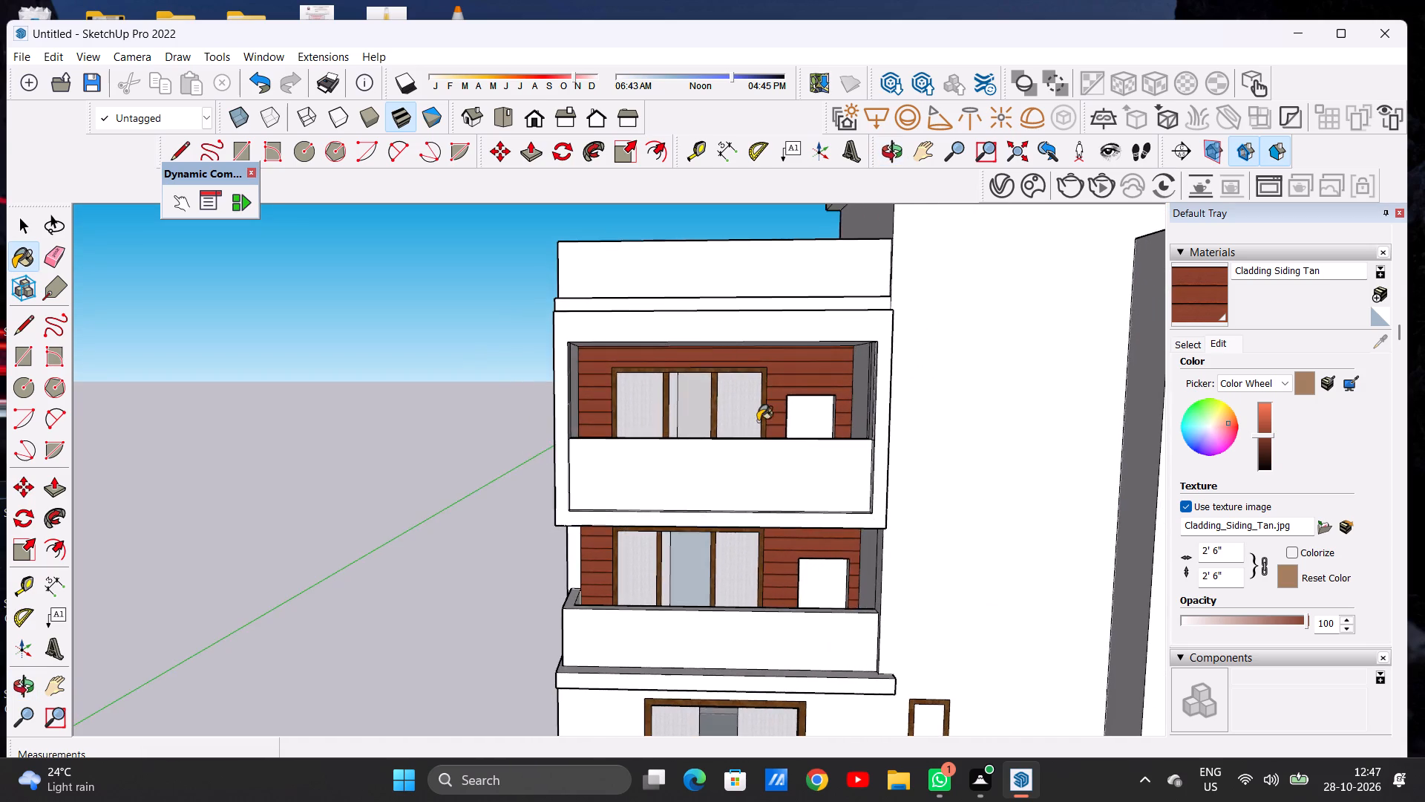
Paint the white door panel beside the upper balcony window with Wood Floor Parquet from the Wood materials.
scroll(794, 434, "up", 14)
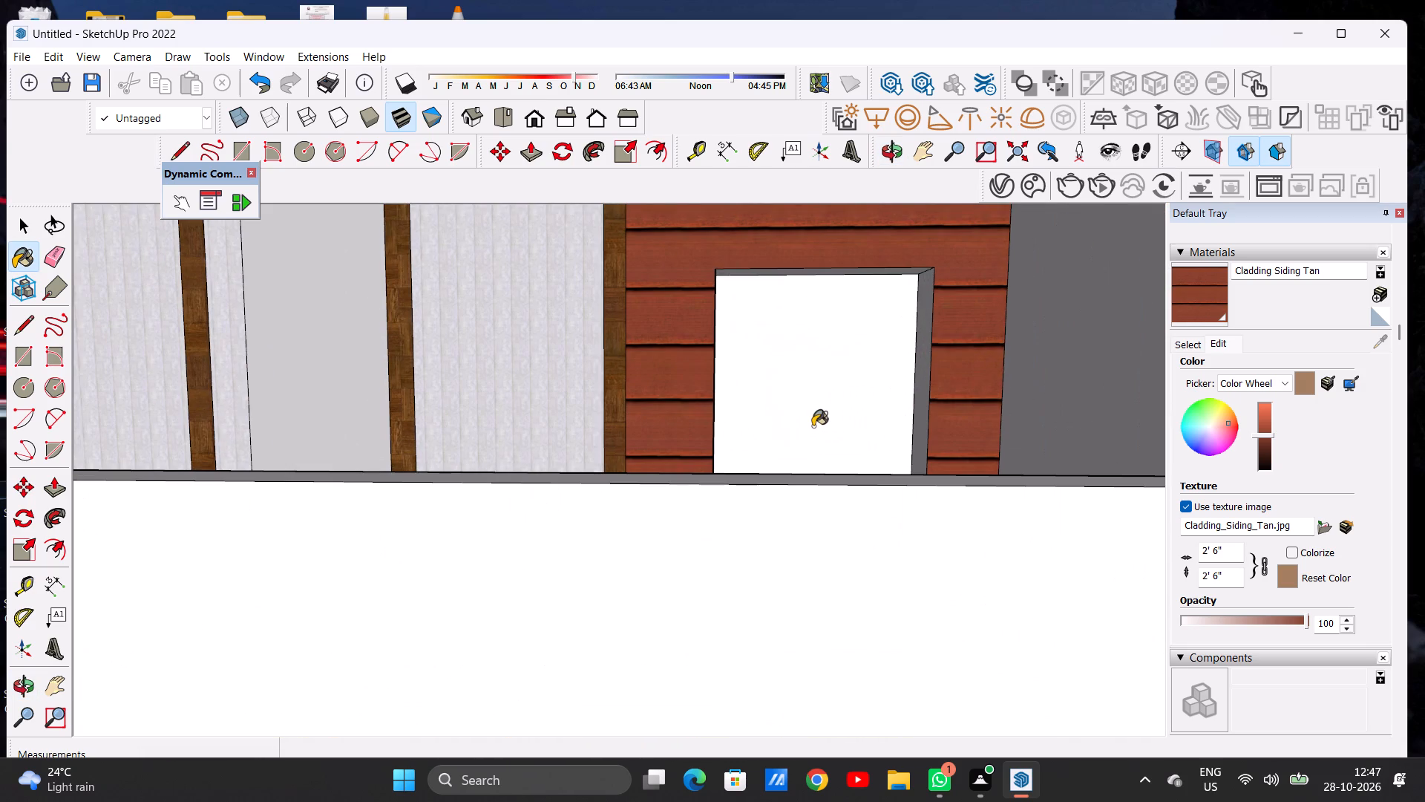
scroll(805, 401, "down", 1)
middle_click_drag(759, 402, 736, 404)
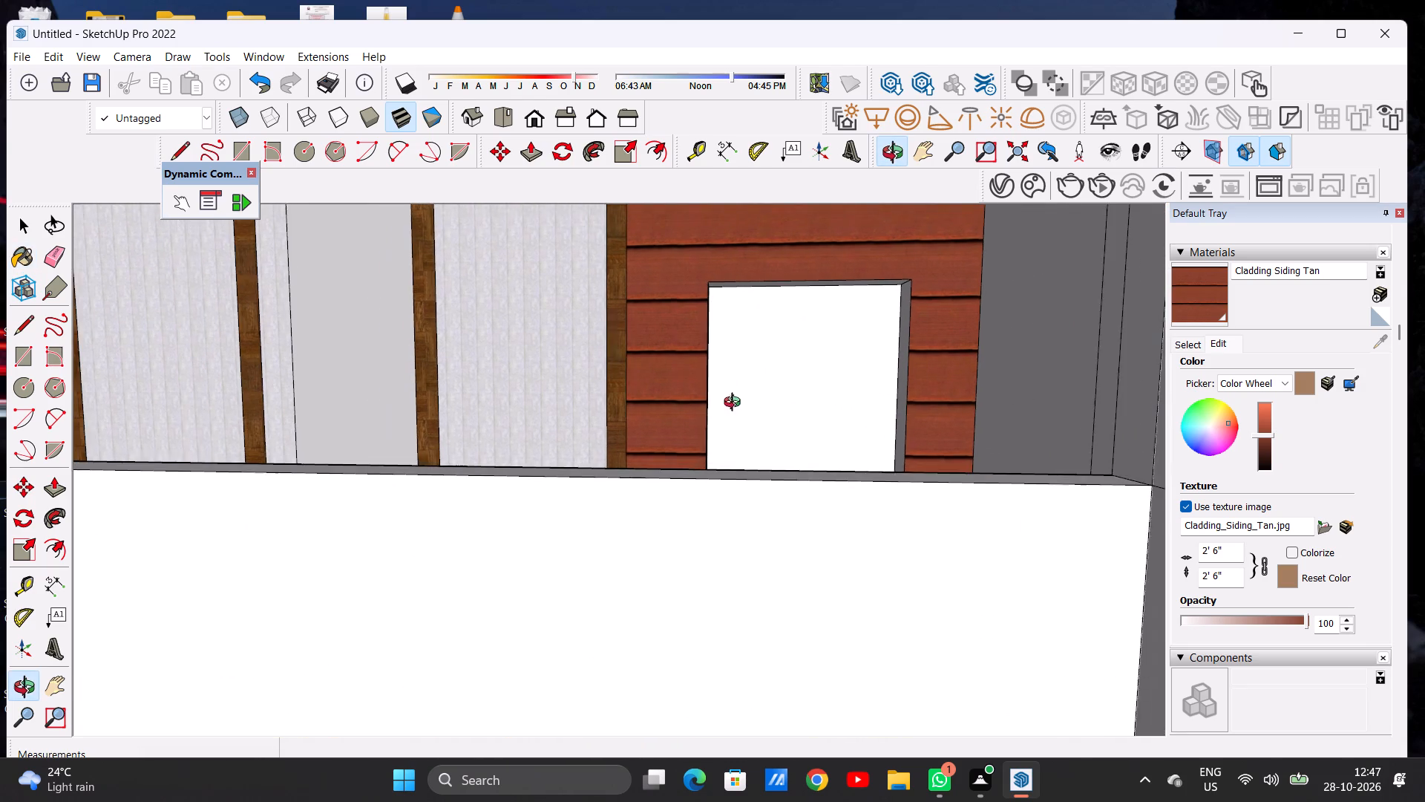
middle_click_drag(736, 404, 695, 411)
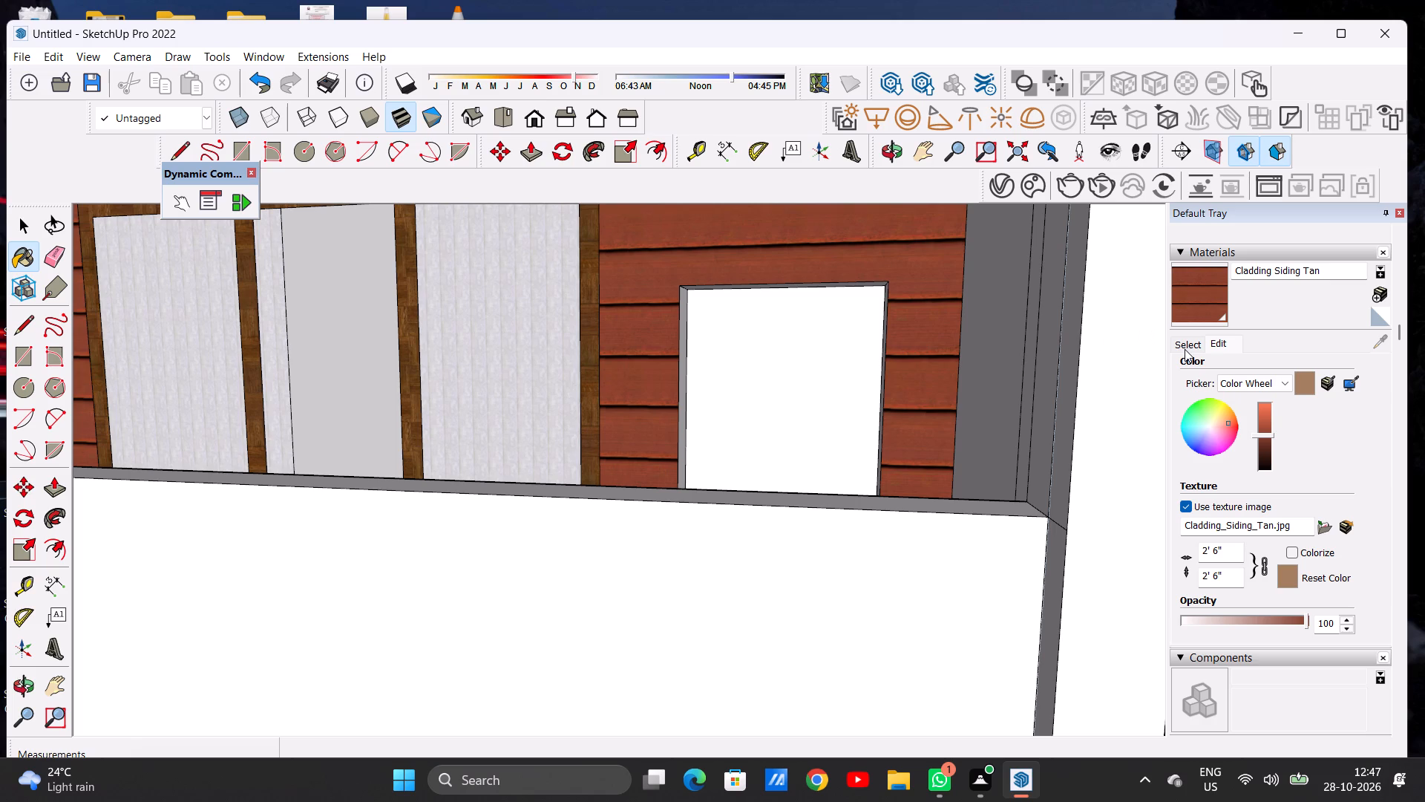
left_click(1185, 349)
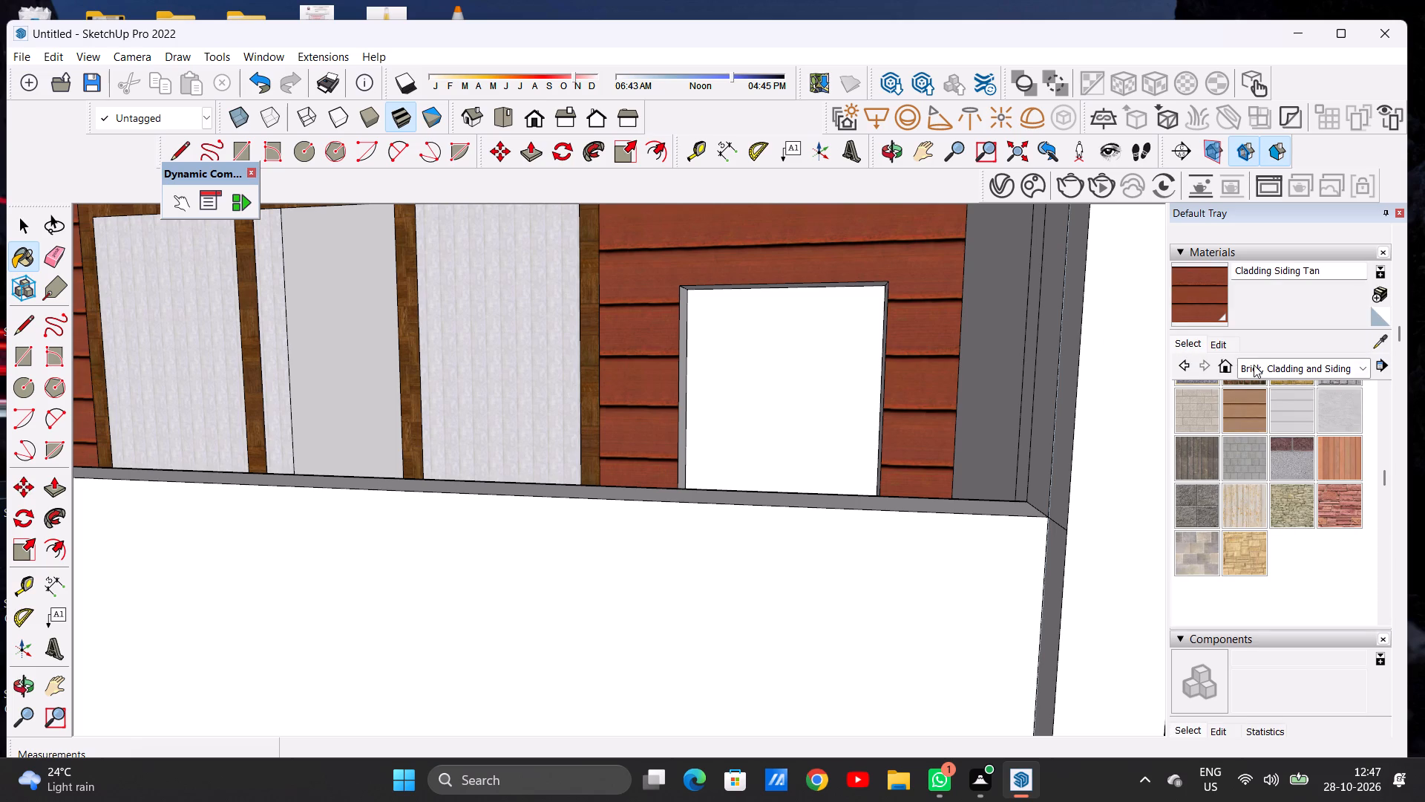
left_click(1254, 365)
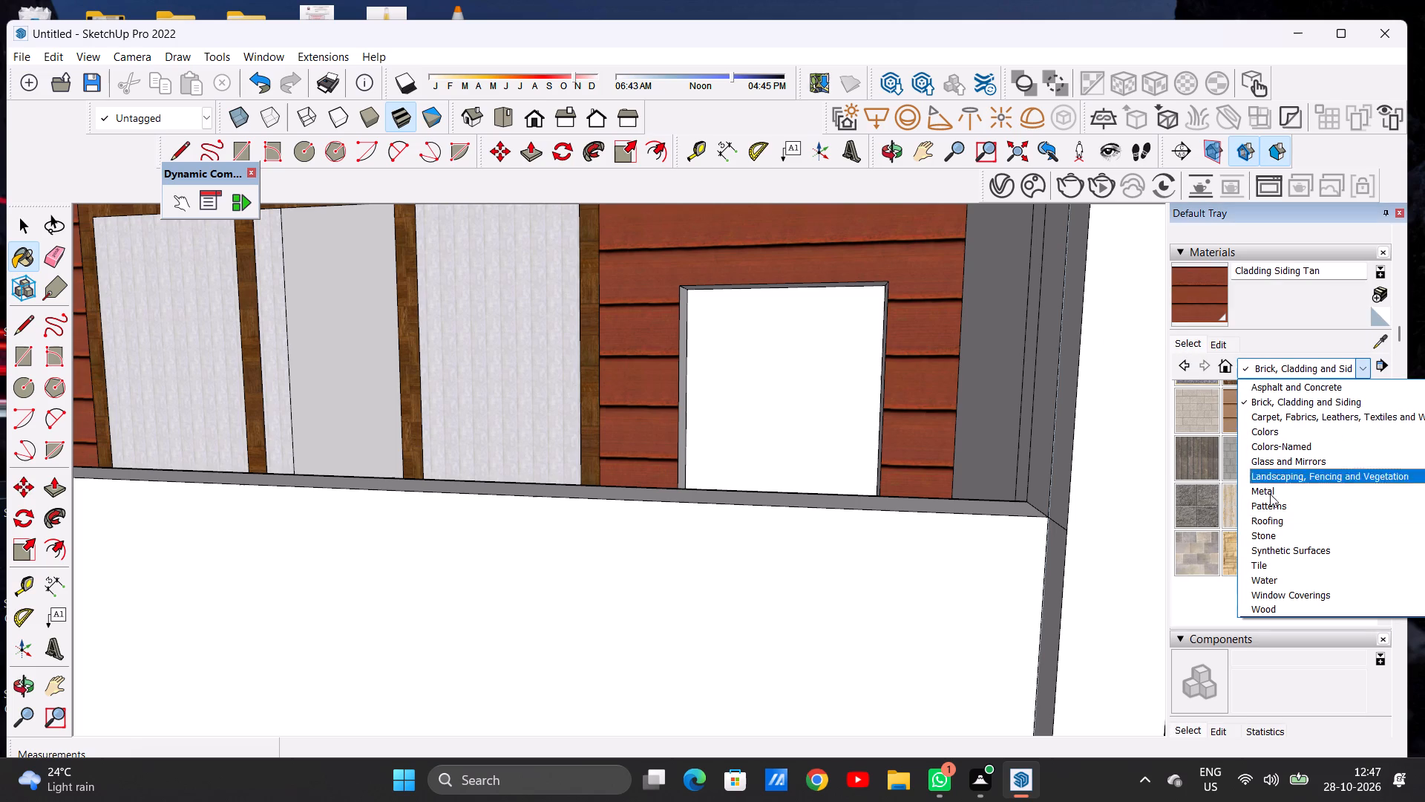
left_click(1289, 595)
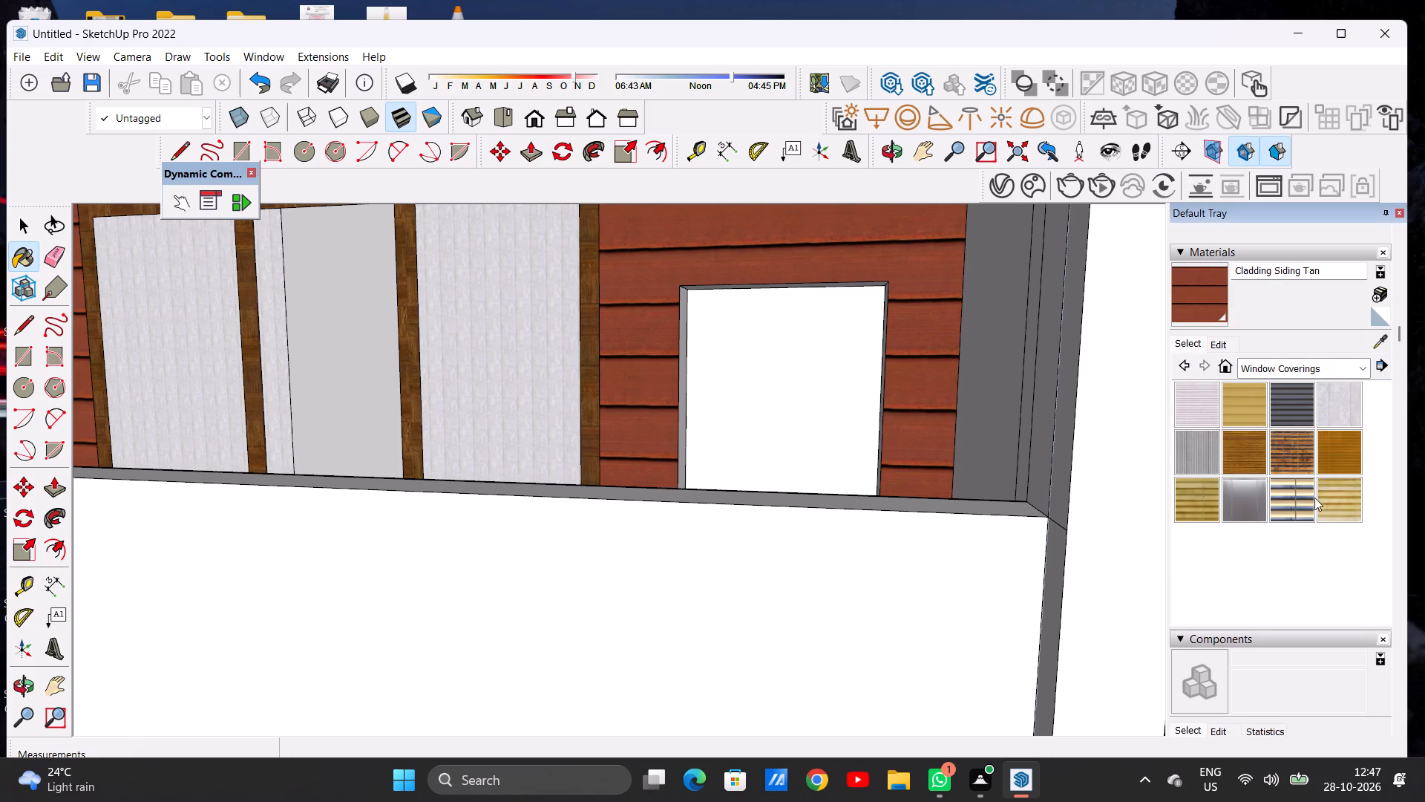
left_click(1281, 360)
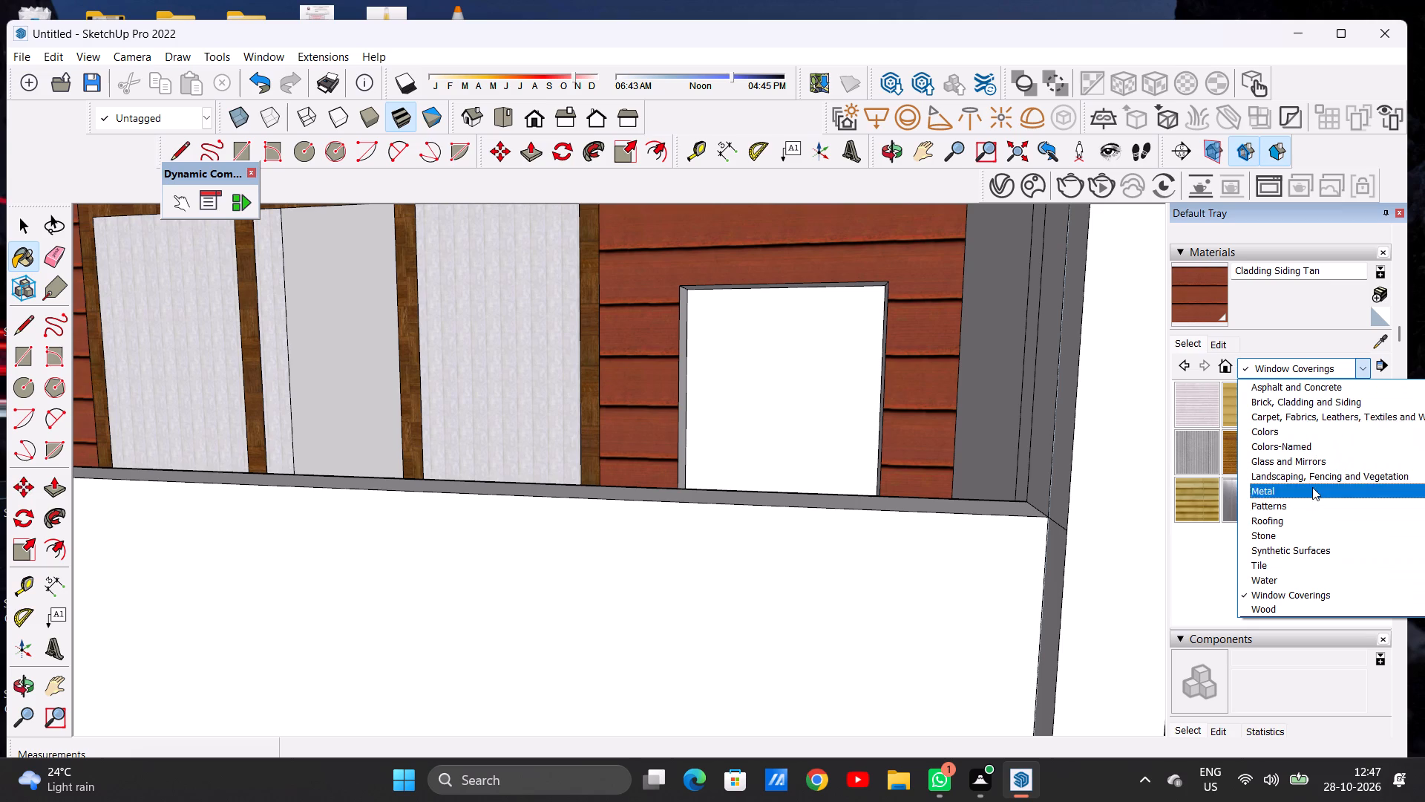
left_click(1280, 605)
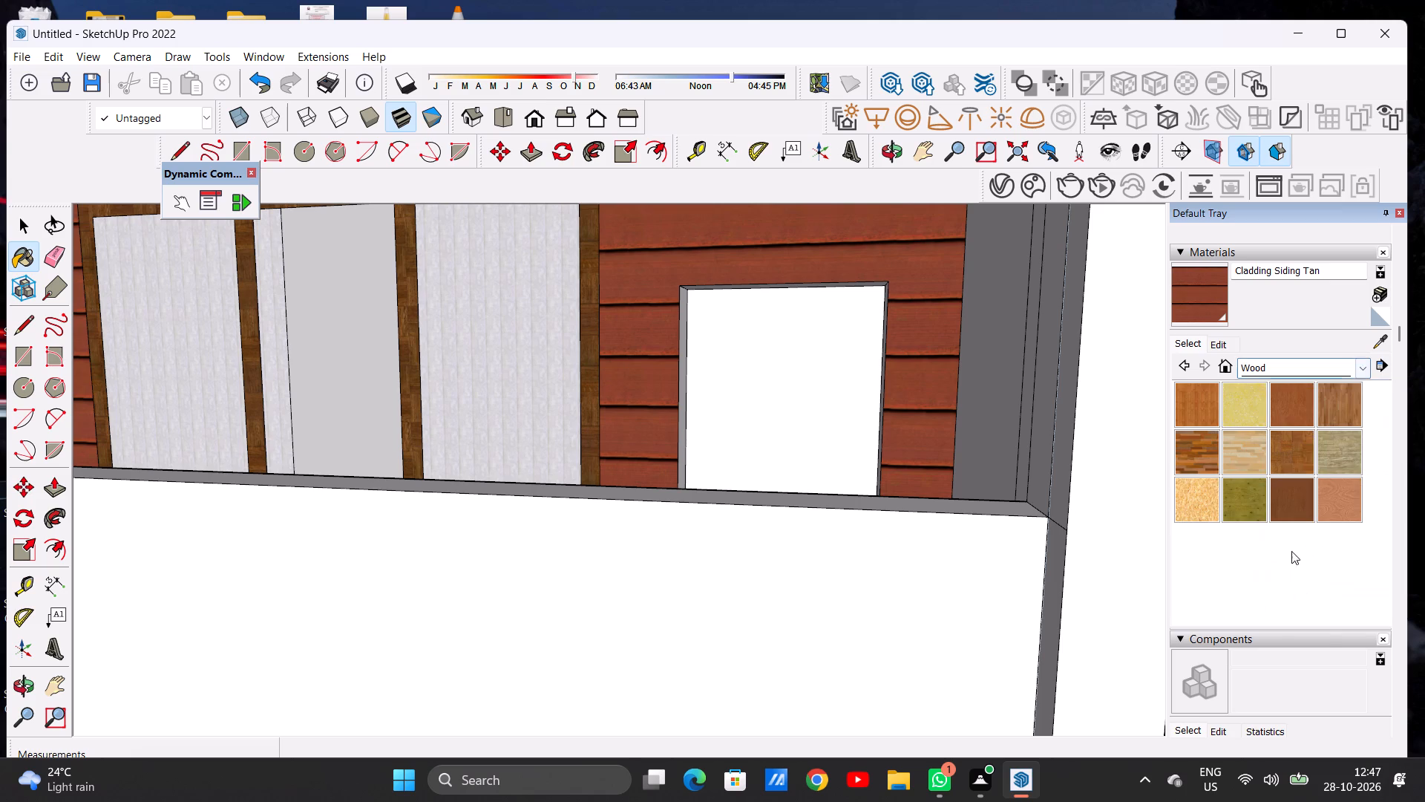
left_click(1294, 443)
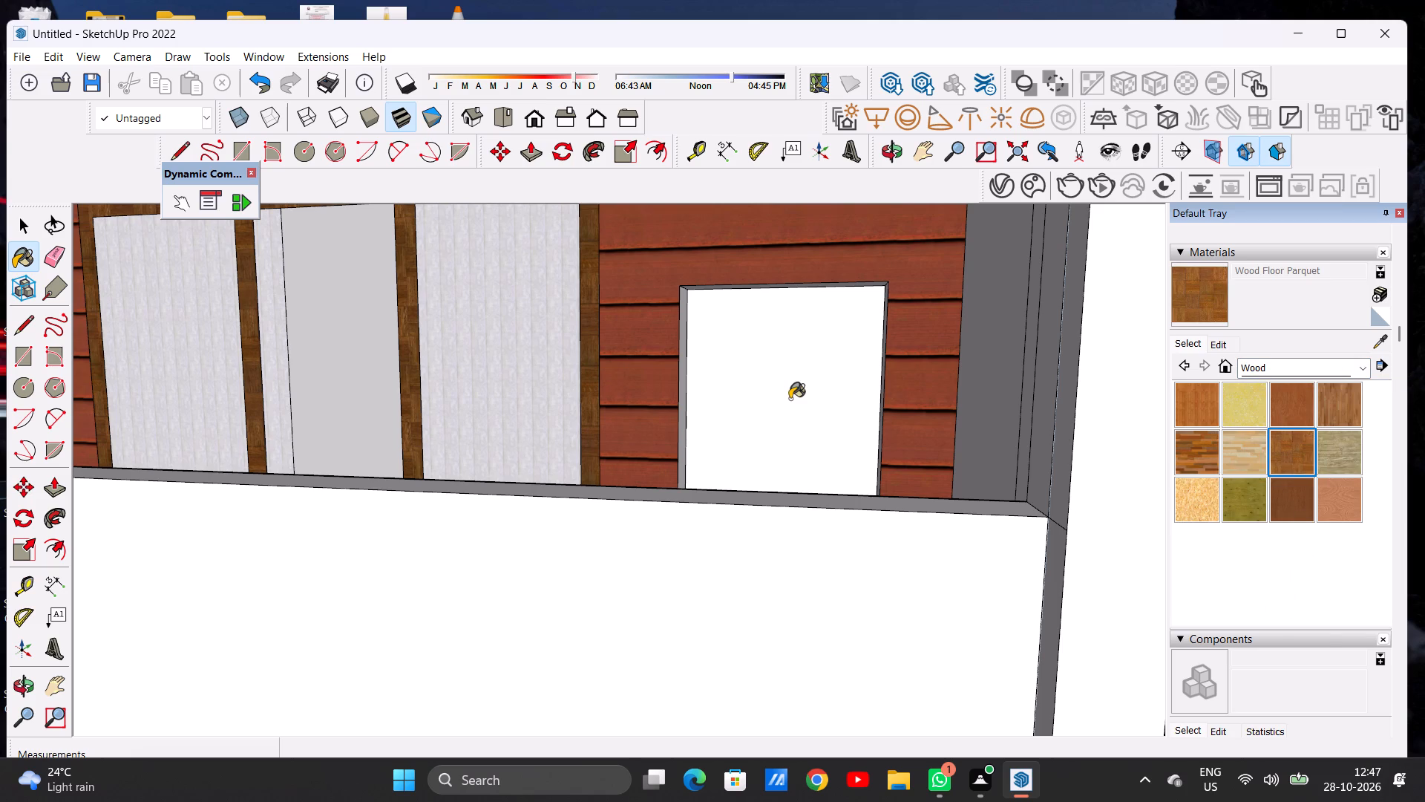
left_click(790, 399)
Paint both side reveals of the upper balcony door opening with the same Wood Floor Parquet.
scroll(761, 337, "down", 7)
middle_click_drag(753, 344, 649, 373)
scroll(695, 348, "up", 8)
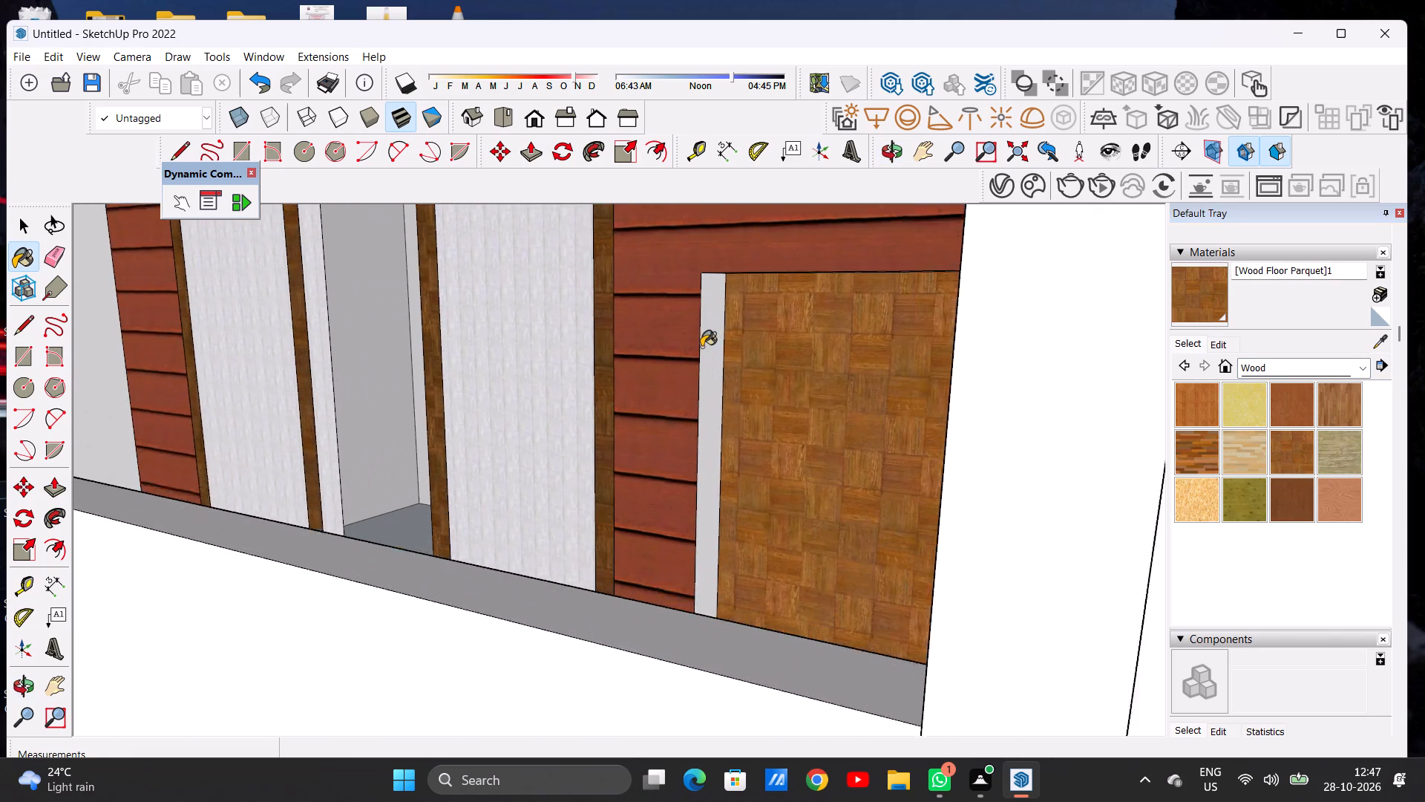
scroll(701, 347, "up", 2)
left_click(701, 347)
scroll(750, 341, "down", 6)
scroll(751, 338, "up", 1)
scroll(751, 337, "down", 6)
middle_click_drag(723, 377, 944, 388)
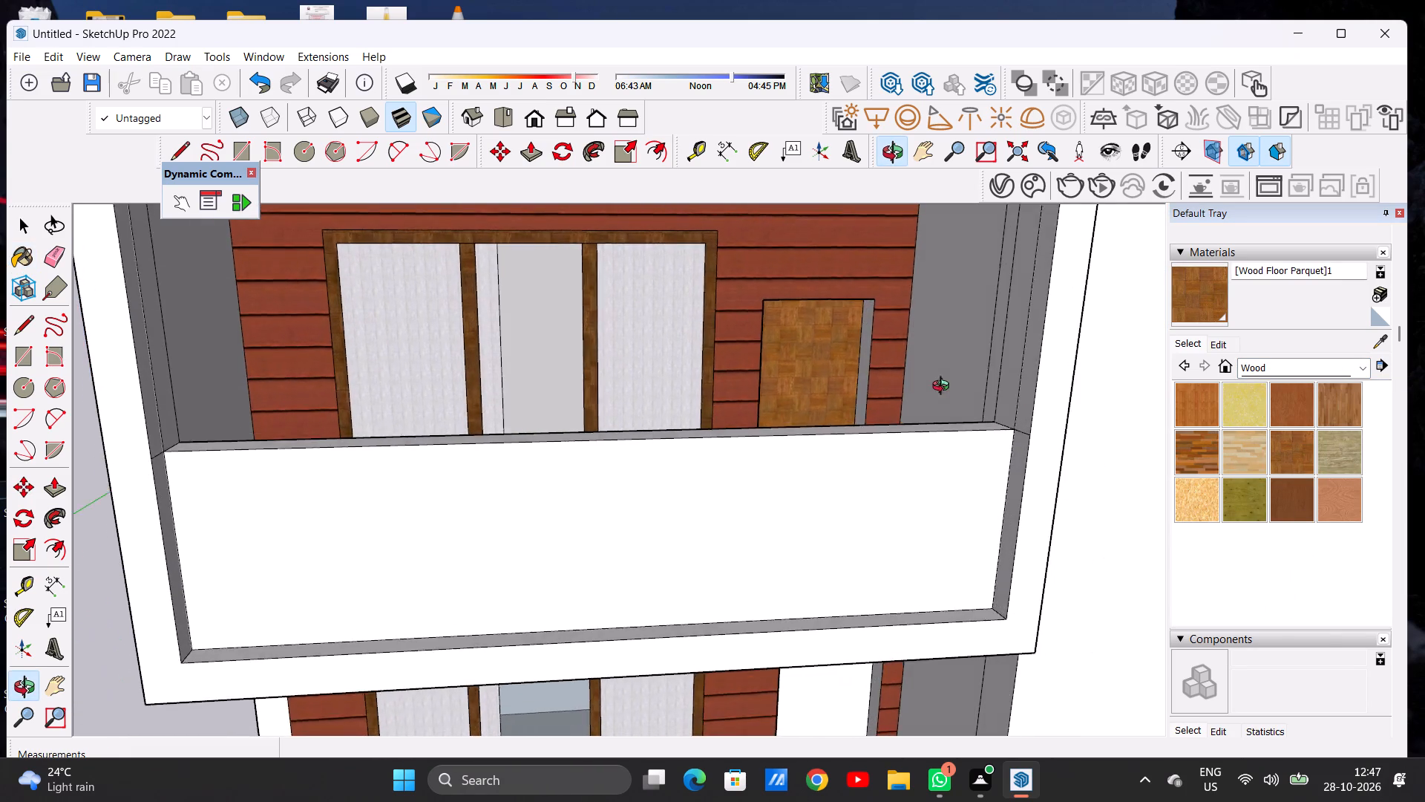
middle_click_drag(944, 388, 943, 383)
scroll(876, 333, "up", 14)
left_click(862, 335)
scroll(732, 418, "down", 8)
scroll(684, 408, "up", 1)
scroll(682, 408, "down", 17)
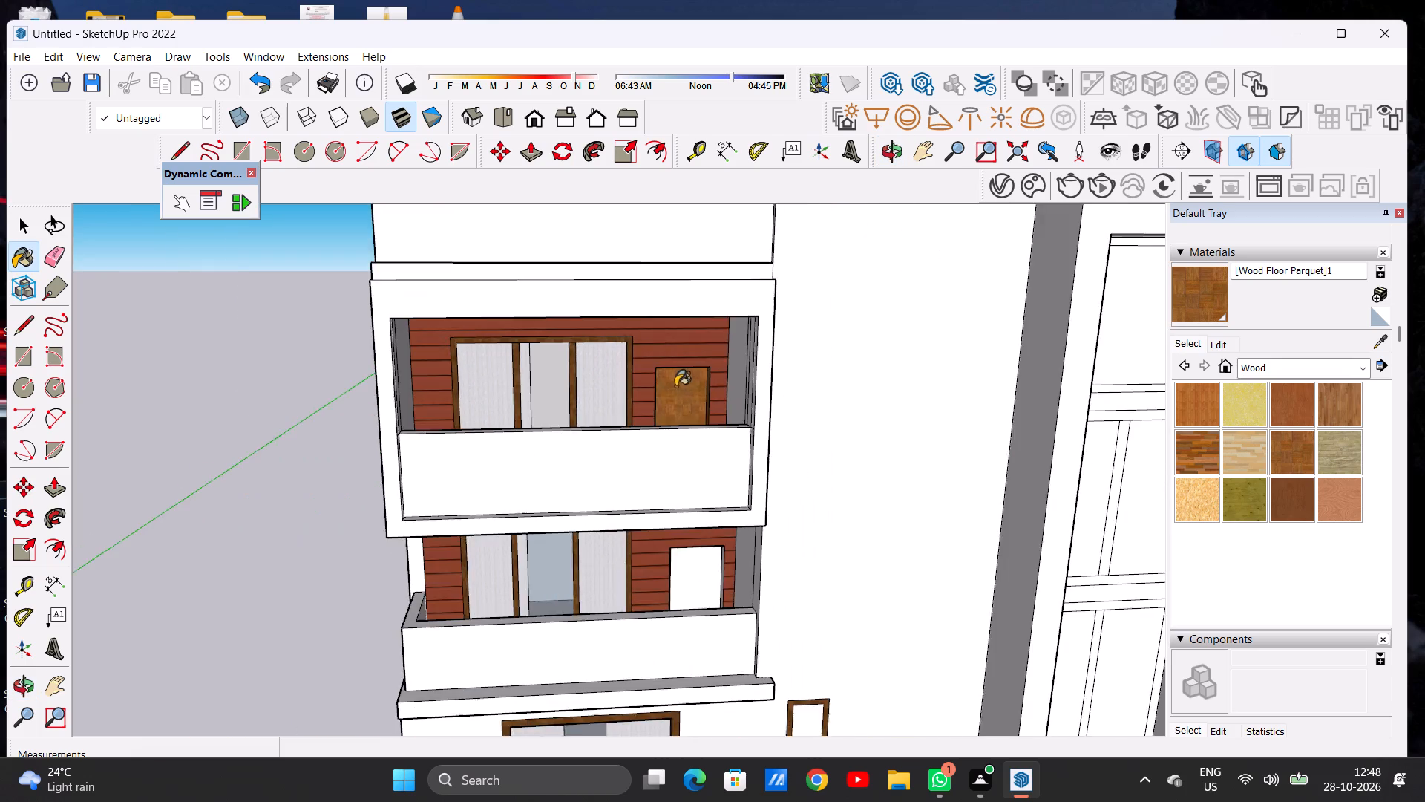
Paint the top reveal of the upper balcony door opening with the same Wood Floor Parquet.
middle_click_drag(677, 395, 652, 366)
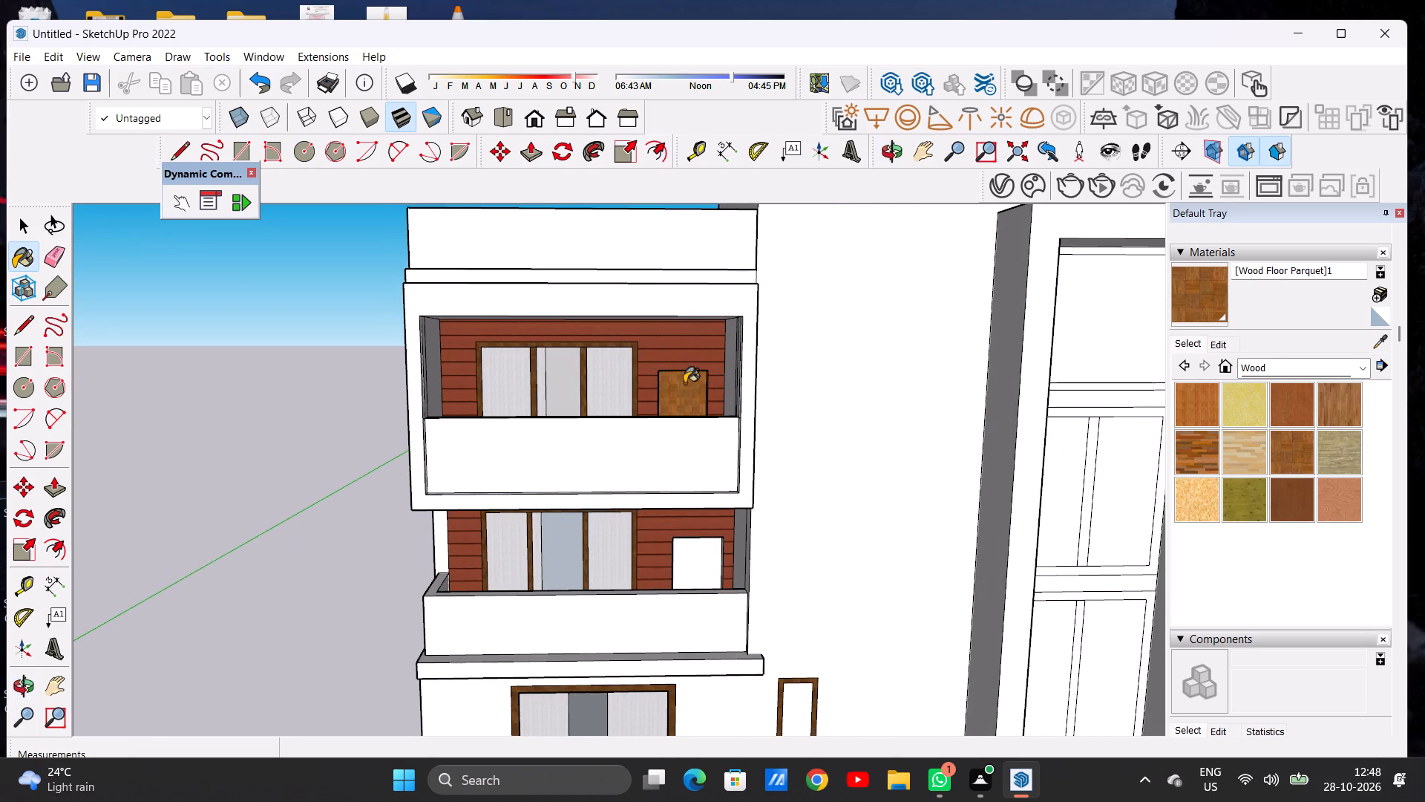
scroll(682, 386, "up", 18)
scroll(644, 367, "down", 1)
scroll(643, 368, "up", 5)
middle_click_drag(642, 404, 640, 349)
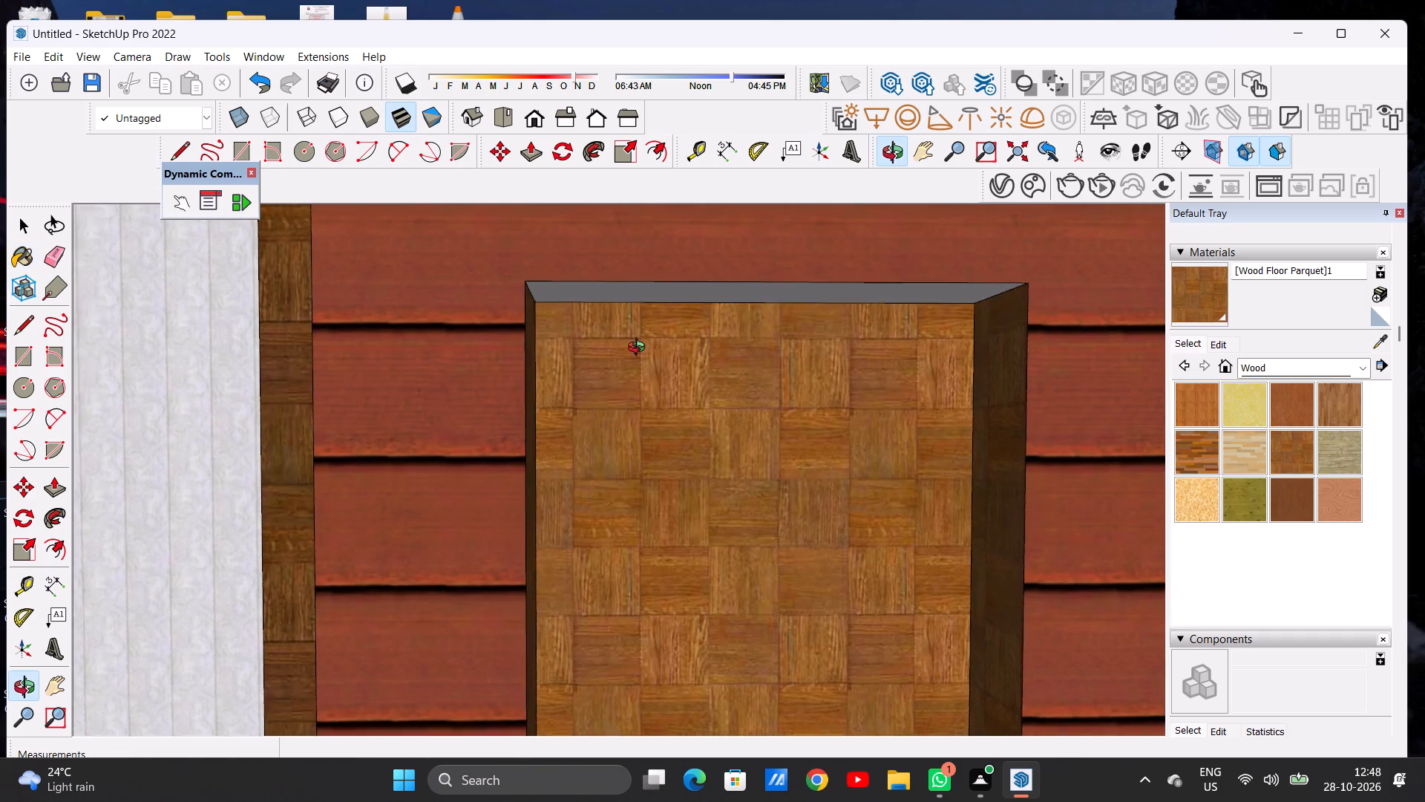
middle_click_drag(640, 349, 685, 299)
scroll(653, 300, "up", 6)
left_click(647, 312)
scroll(648, 328, "down", 12)
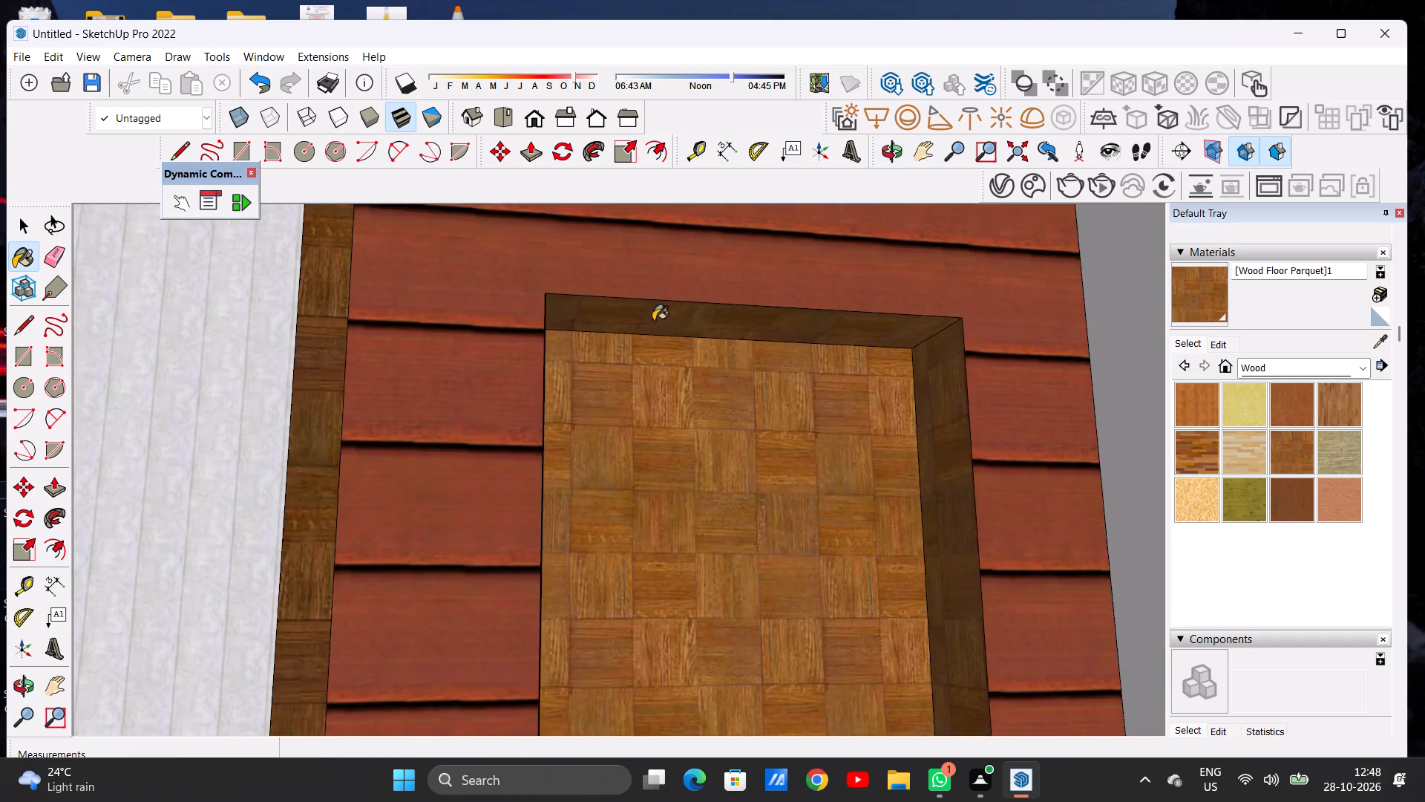
scroll(653, 321, "down", 4)
Paint the white door panel on the lower balcony wall with the same Wood Floor Parquet.
middle_click_drag(643, 328, 564, 401)
scroll(638, 333, "down", 6)
scroll(643, 327, "up", 1)
scroll(643, 327, "down", 5)
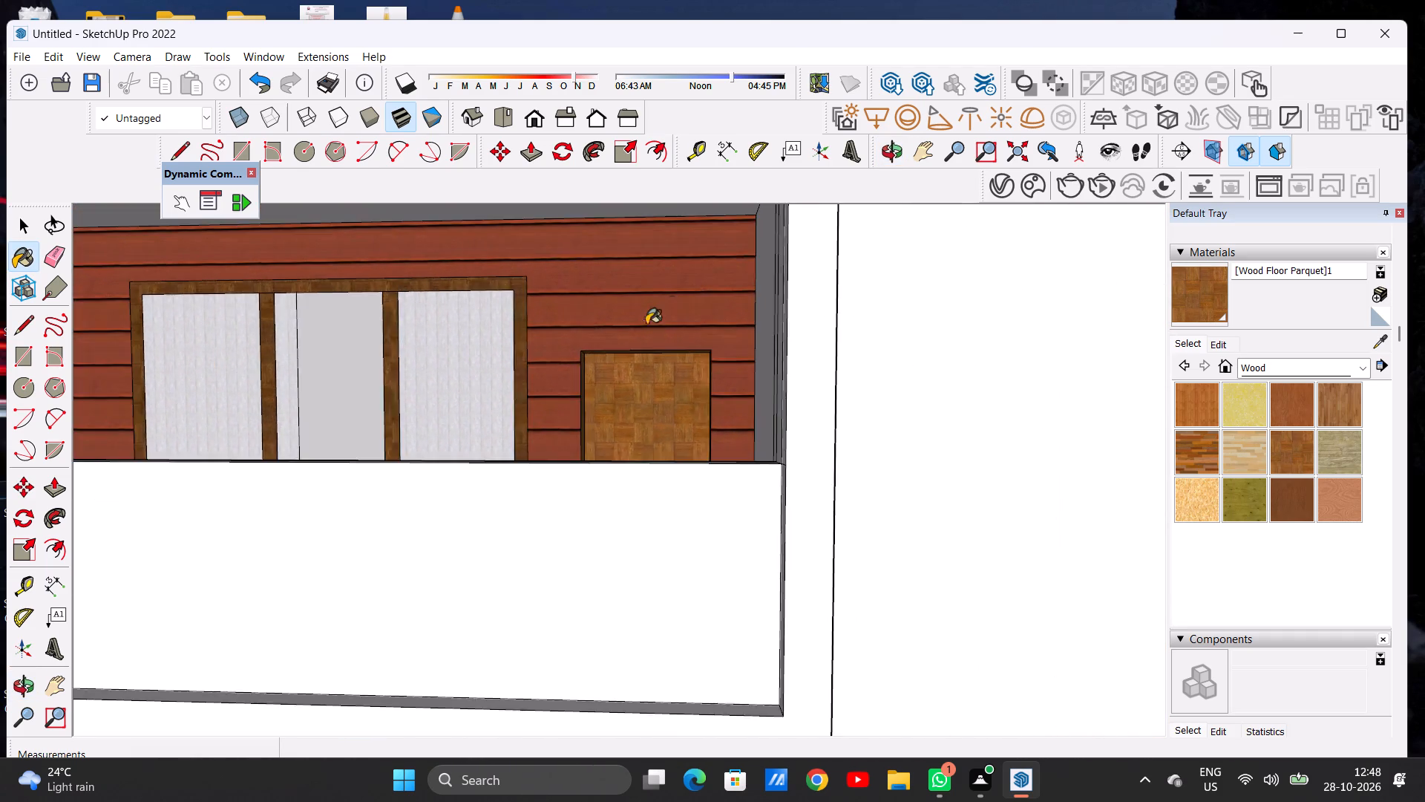
scroll(646, 325, "down", 14)
scroll(694, 449, "up", 2)
scroll(694, 457, "down", 1)
scroll(694, 459, "up", 1)
scroll(693, 463, "down", 1)
scroll(692, 466, "up", 13)
scroll(709, 480, "down", 1)
scroll(709, 480, "up", 6)
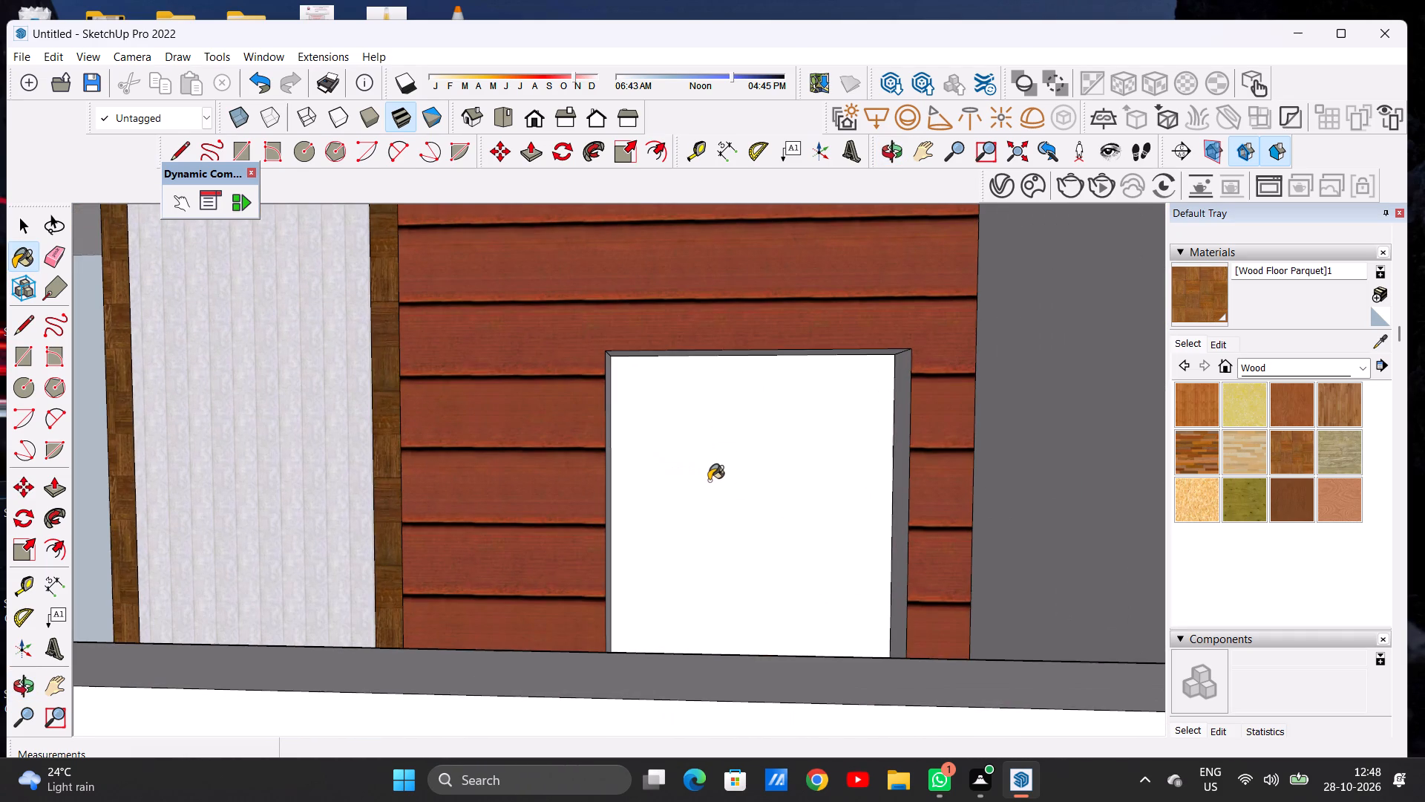
left_click(692, 454)
Paint both side reveals of the lower balcony door opening with the Wood Floor Parquet.
middle_click_drag(694, 426, 574, 469)
scroll(540, 459, "up", 3)
scroll(540, 459, "down", 1)
scroll(540, 459, "up", 3)
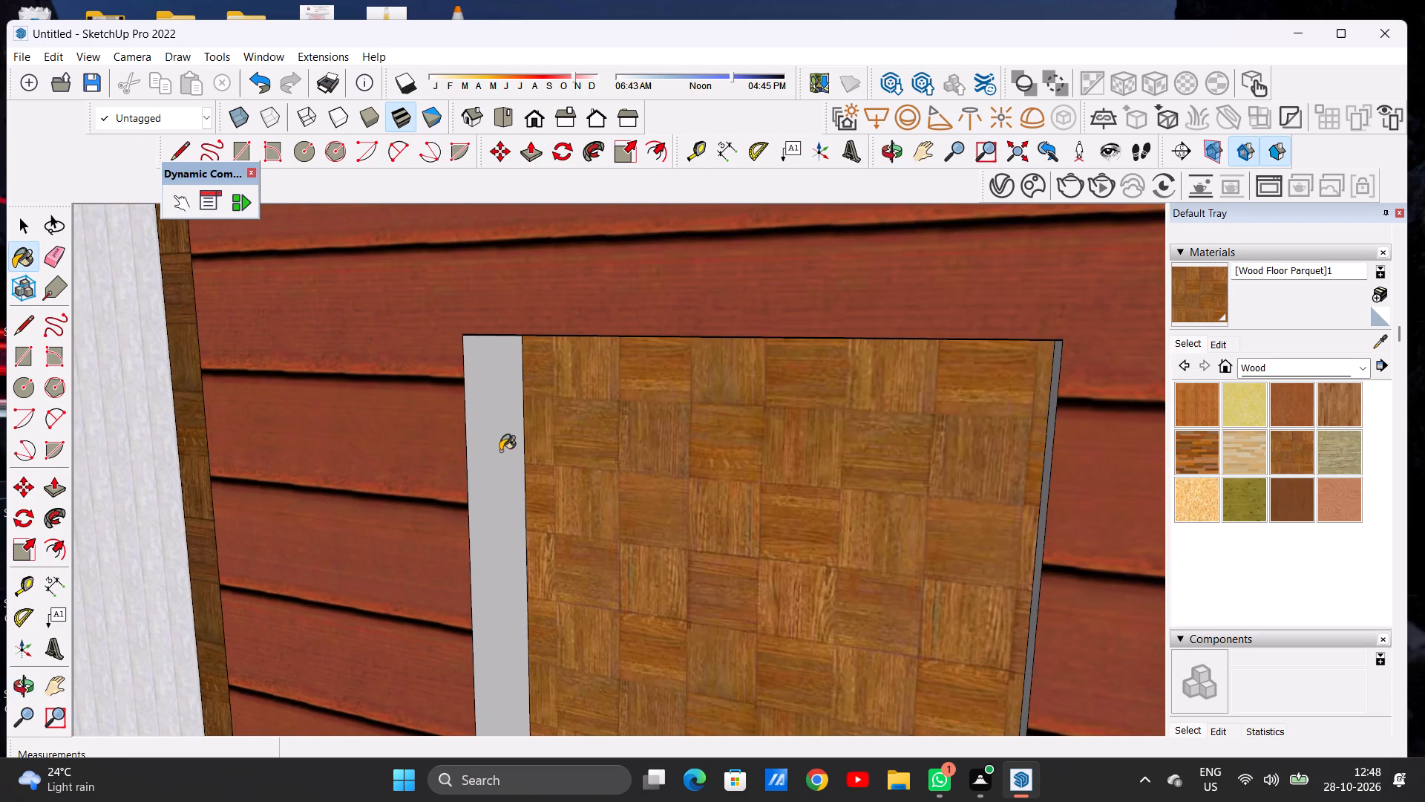
left_click(500, 451)
scroll(654, 432, "down", 10)
scroll(681, 413, "up", 1)
scroll(681, 413, "down", 5)
middle_click_drag(590, 440, 893, 459)
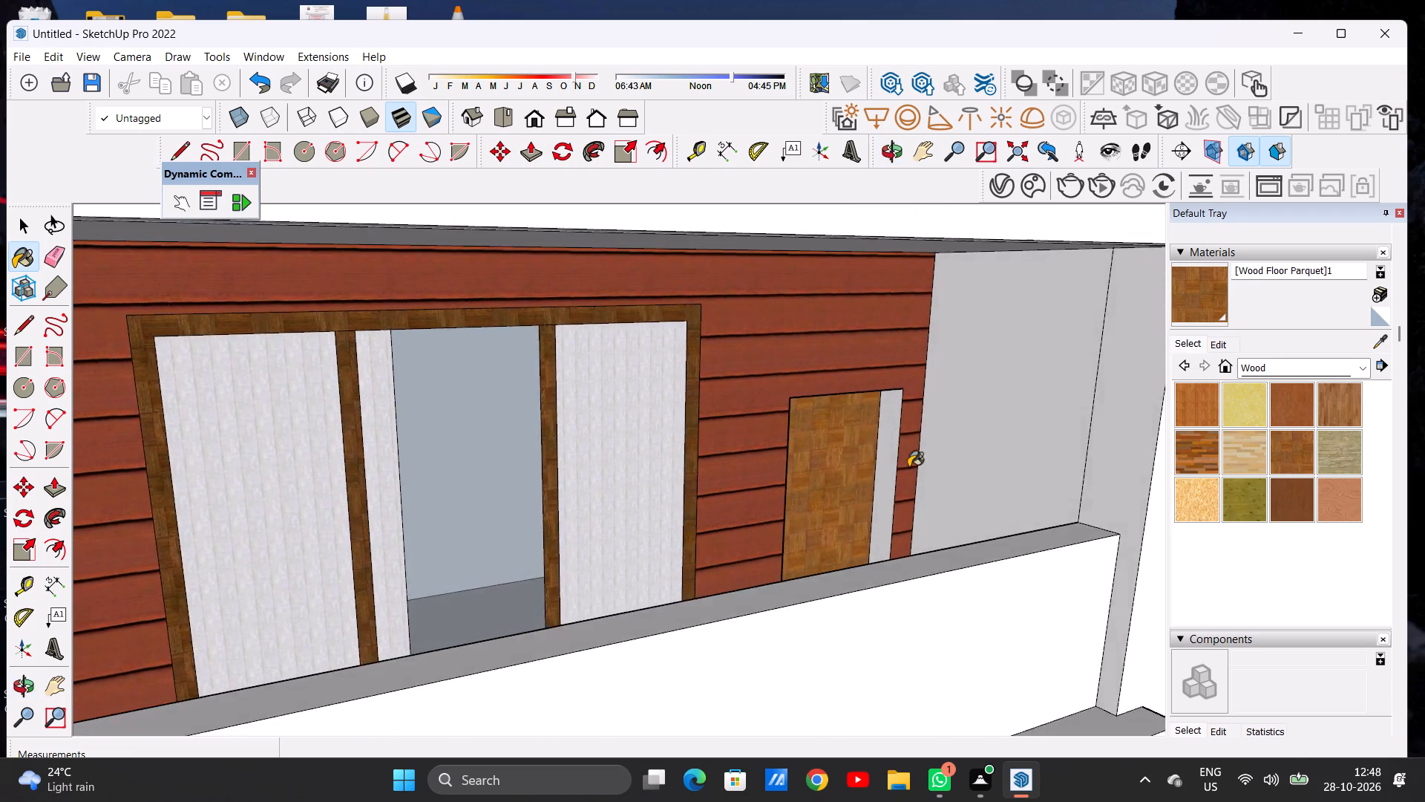
scroll(911, 476, "up", 5)
left_click(865, 461)
scroll(819, 376, "down", 4)
scroll(819, 376, "up", 1)
scroll(819, 376, "down", 2)
Paint the bottom reveal of the lower balcony door opening with the Wood Floor Parquet.
middle_click_drag(815, 423, 805, 543)
scroll(808, 551, "up", 8)
scroll(815, 613, "down", 1)
scroll(817, 623, "up", 3)
left_click(818, 639)
scroll(771, 613, "down", 17)
Paint the top reveal of the lower balcony door opening with the Wood Floor Parquet.
middle_click_drag(795, 585, 770, 552)
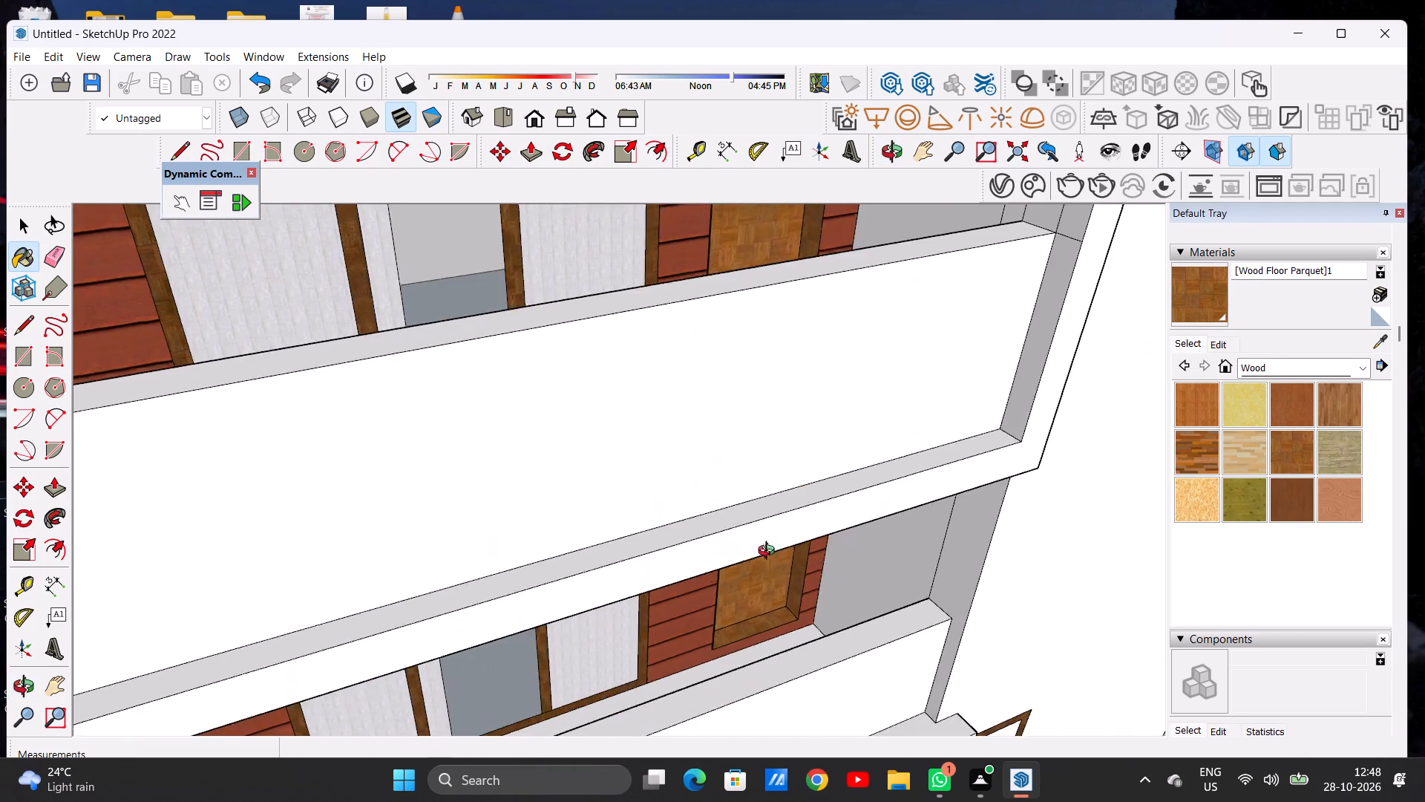
middle_click_drag(770, 552, 602, 368)
scroll(654, 410, "up", 9)
scroll(680, 381, "down", 2)
scroll(680, 381, "up", 4)
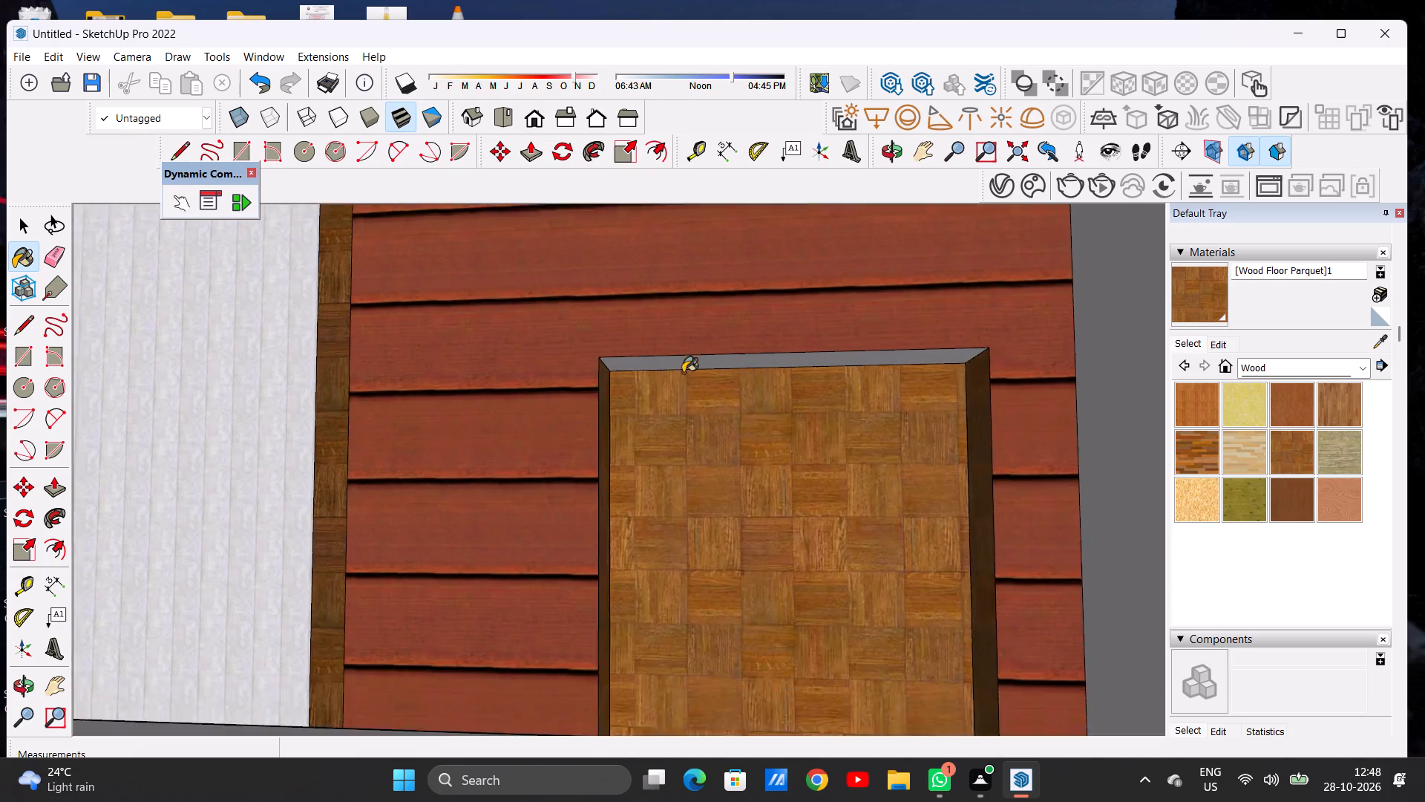
scroll(683, 373, "up", 12)
left_click(689, 335)
scroll(718, 368, "down", 20)
scroll(718, 368, "down", 2)
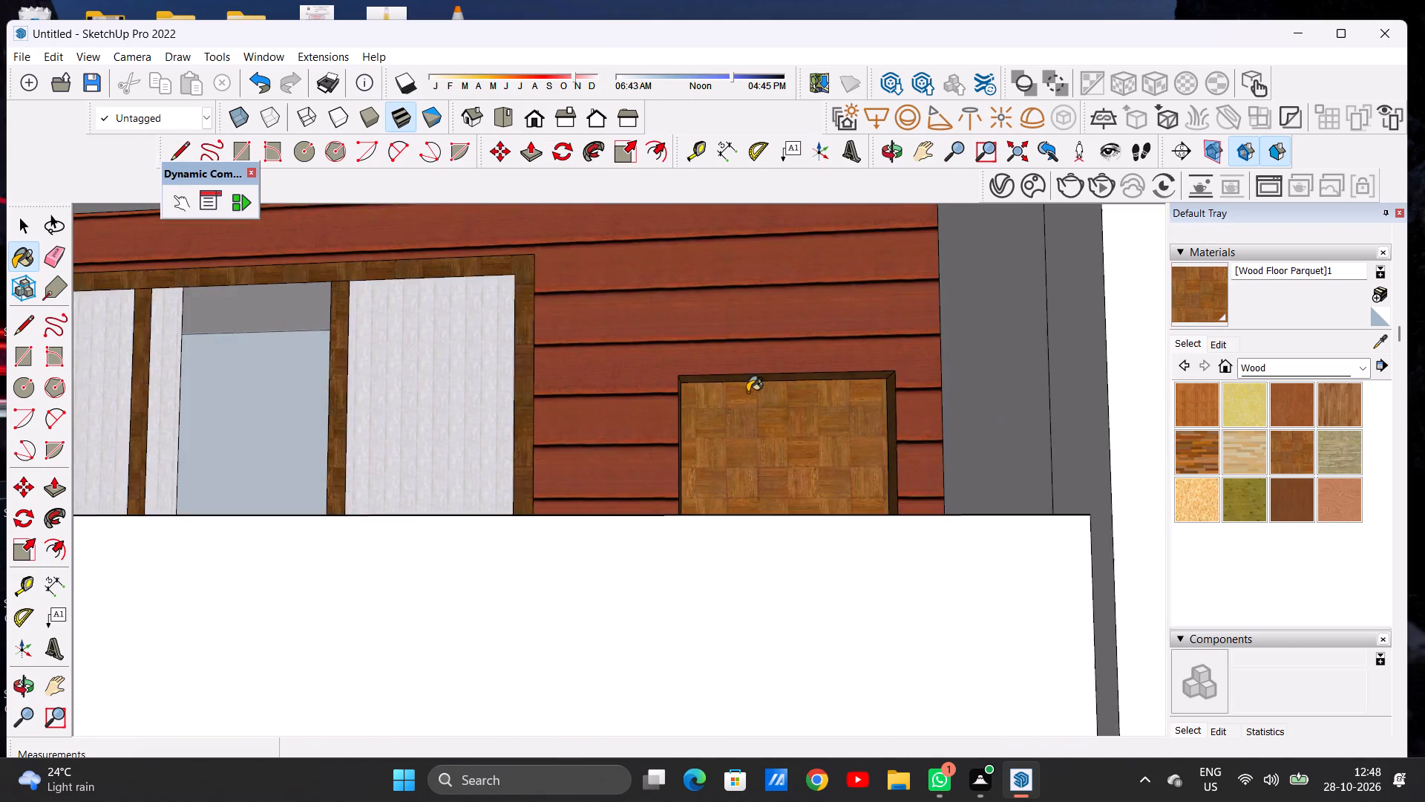
Examine the parquet doors and balcony cladding against the whole front facade and from close up.
scroll(747, 392, "down", 8)
middle_click_drag(718, 374, 735, 428)
scroll(813, 418, "down", 11)
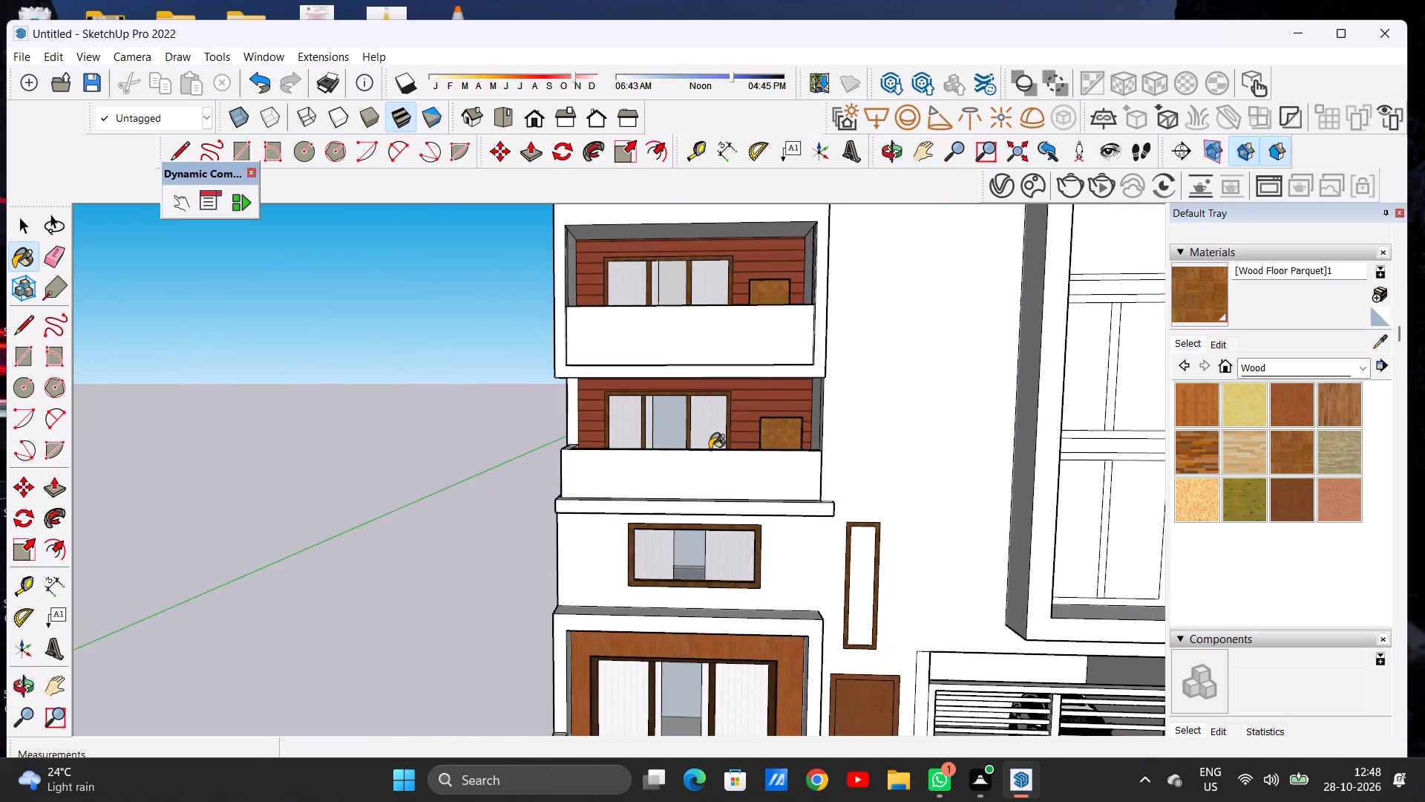
scroll(710, 449, "down", 4)
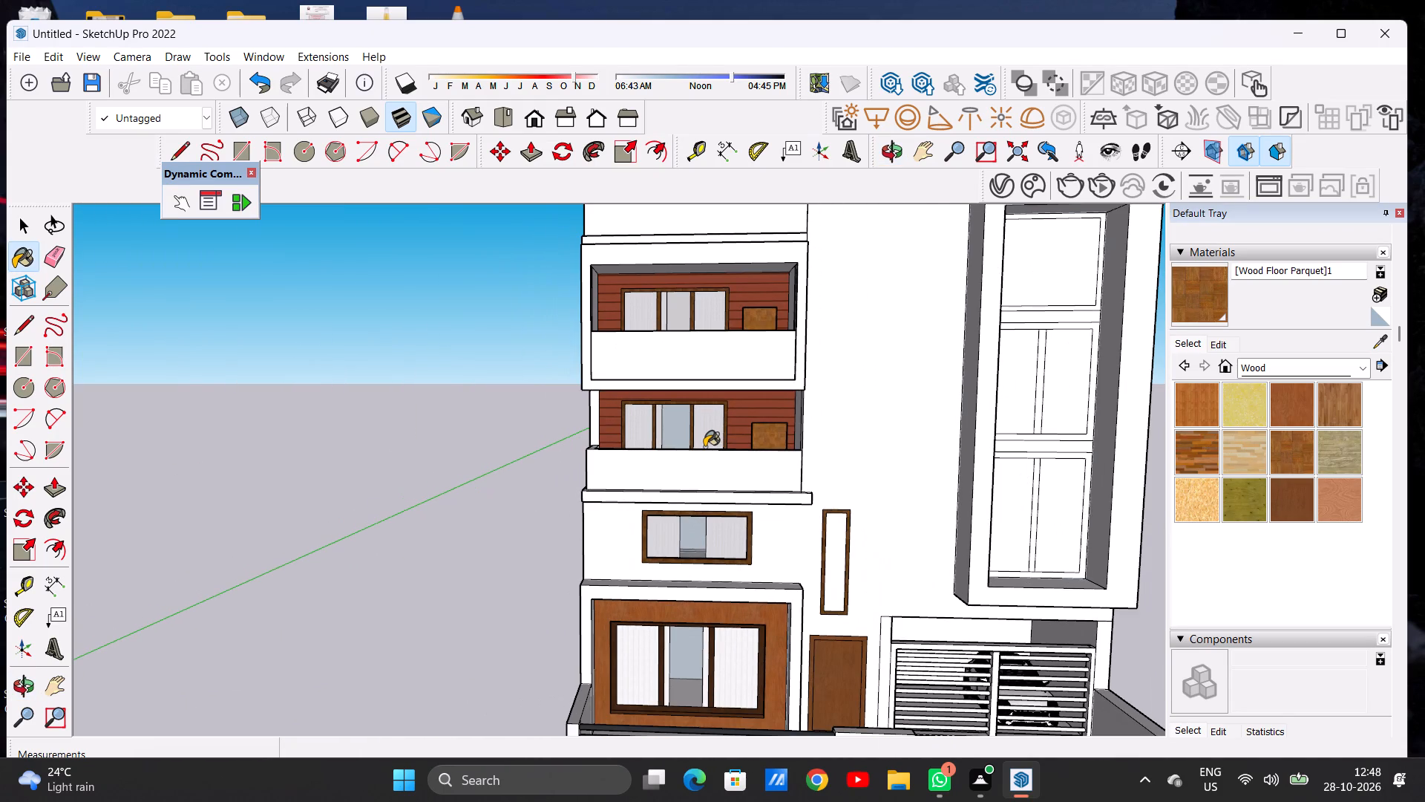
scroll(793, 380, "down", 6)
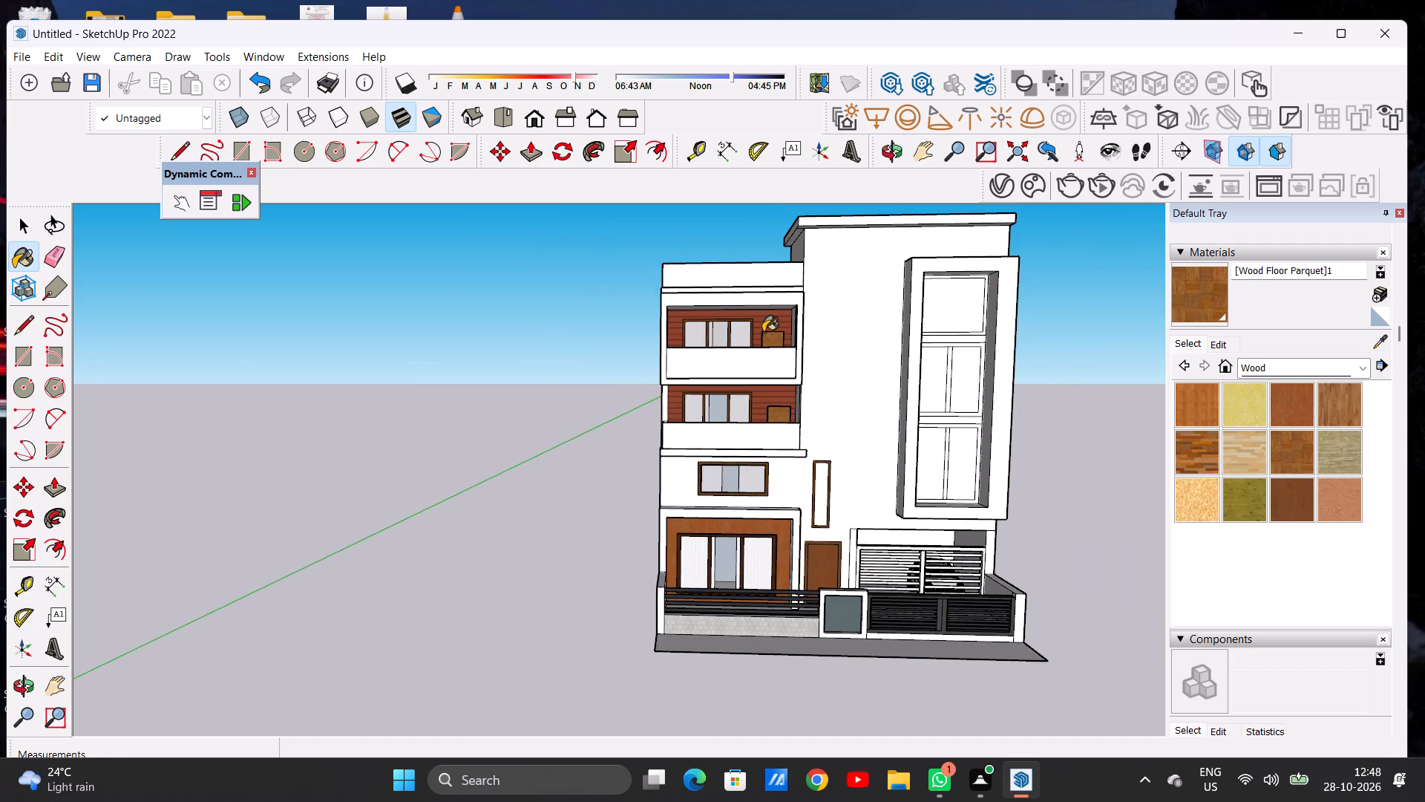
scroll(763, 332, "up", 2)
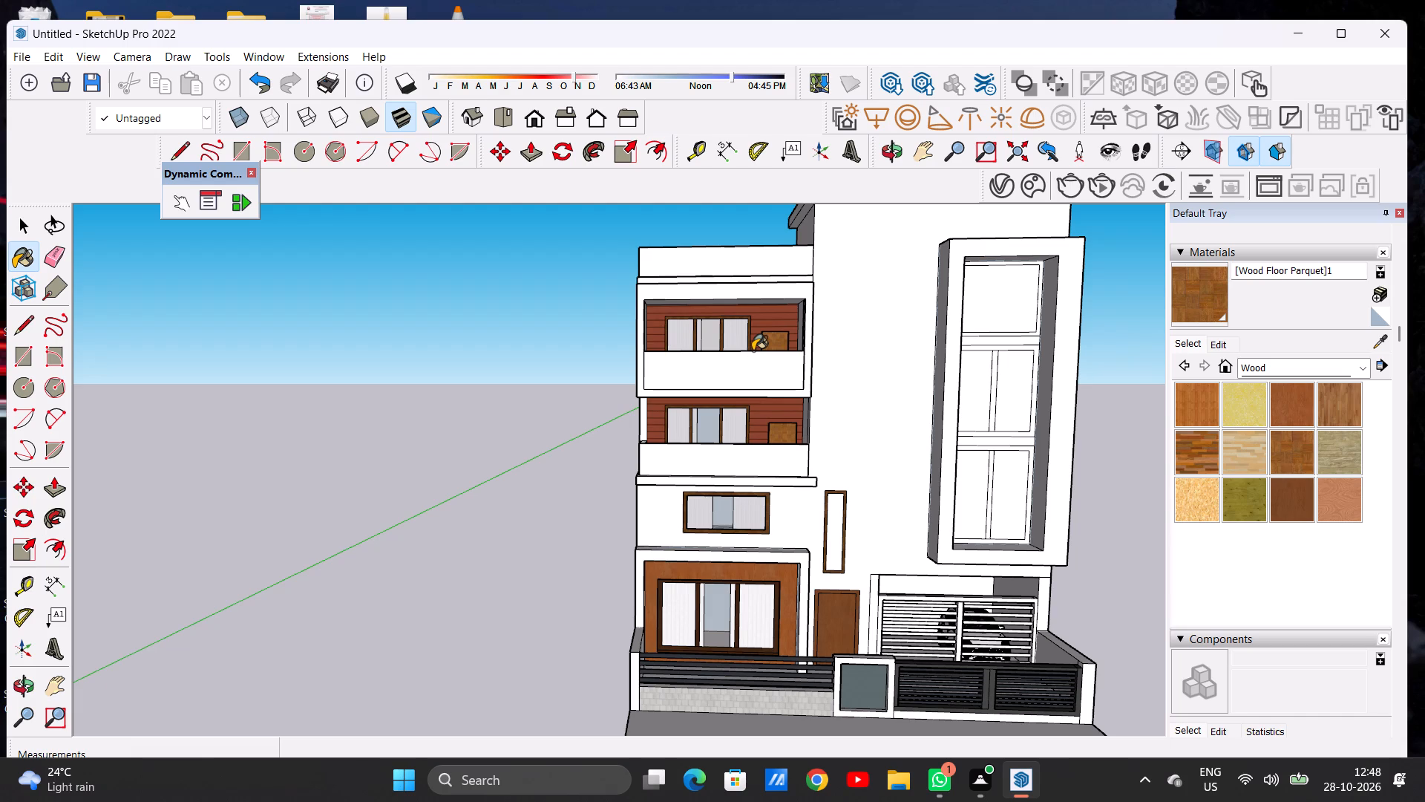
scroll(703, 368, "down", 5)
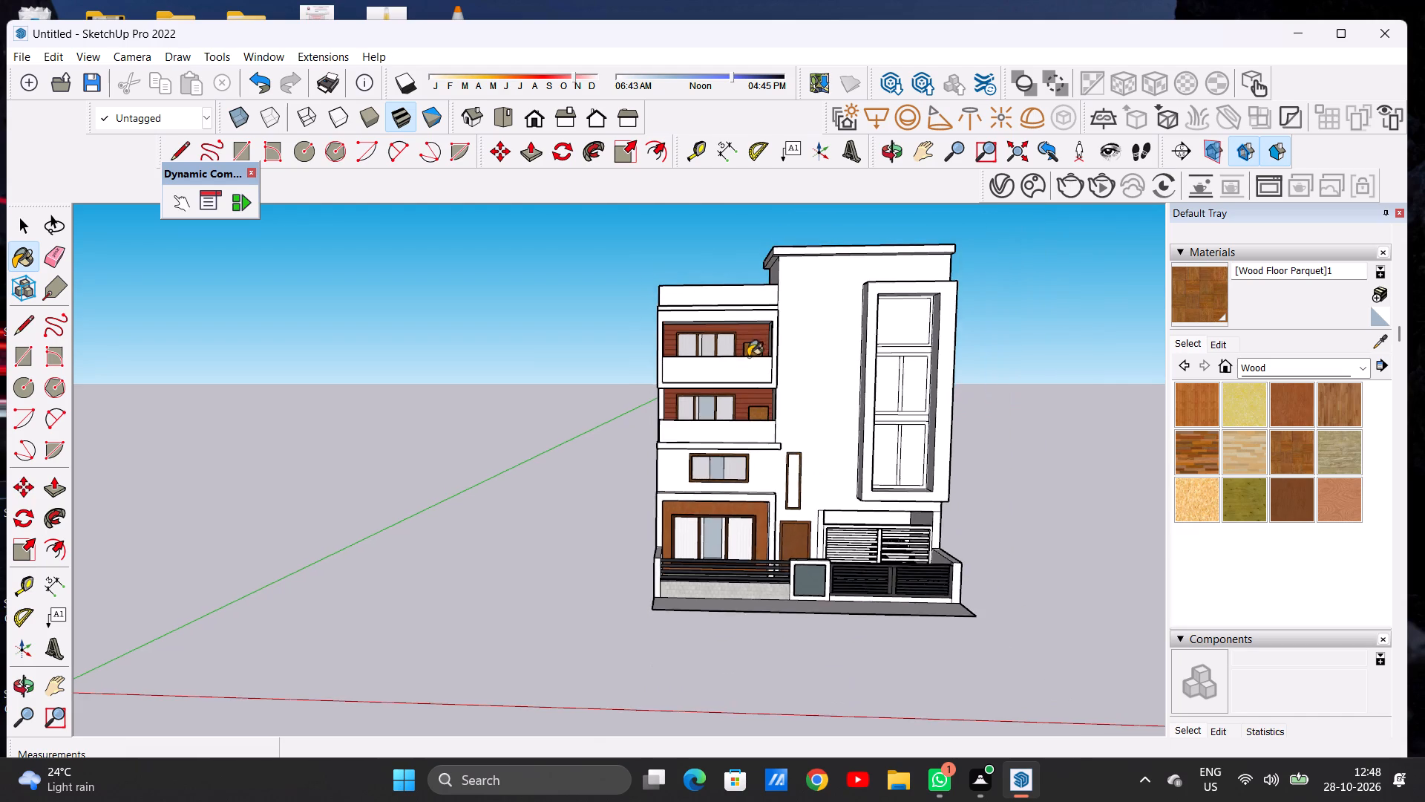
scroll(766, 348, "up", 14)
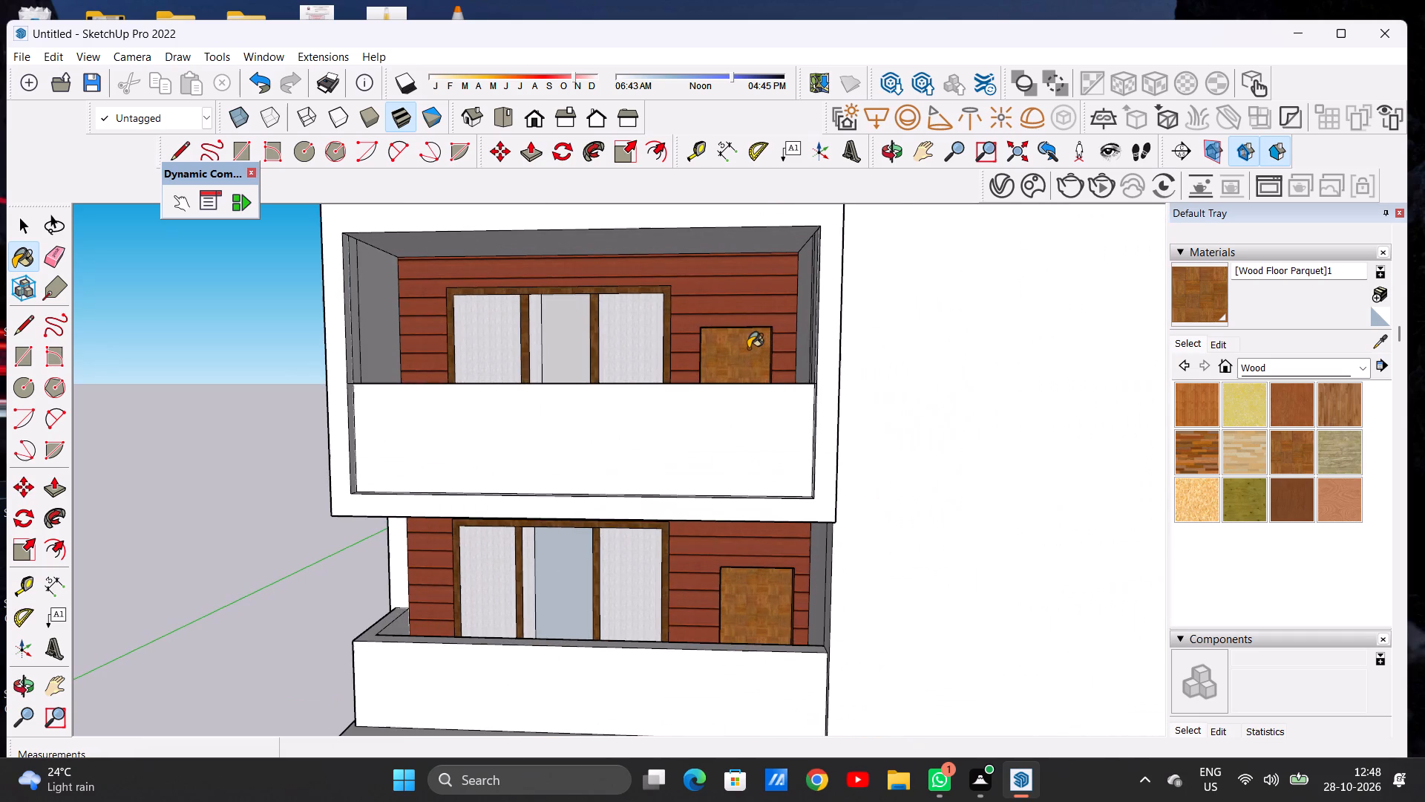
scroll(839, 345, "down", 5)
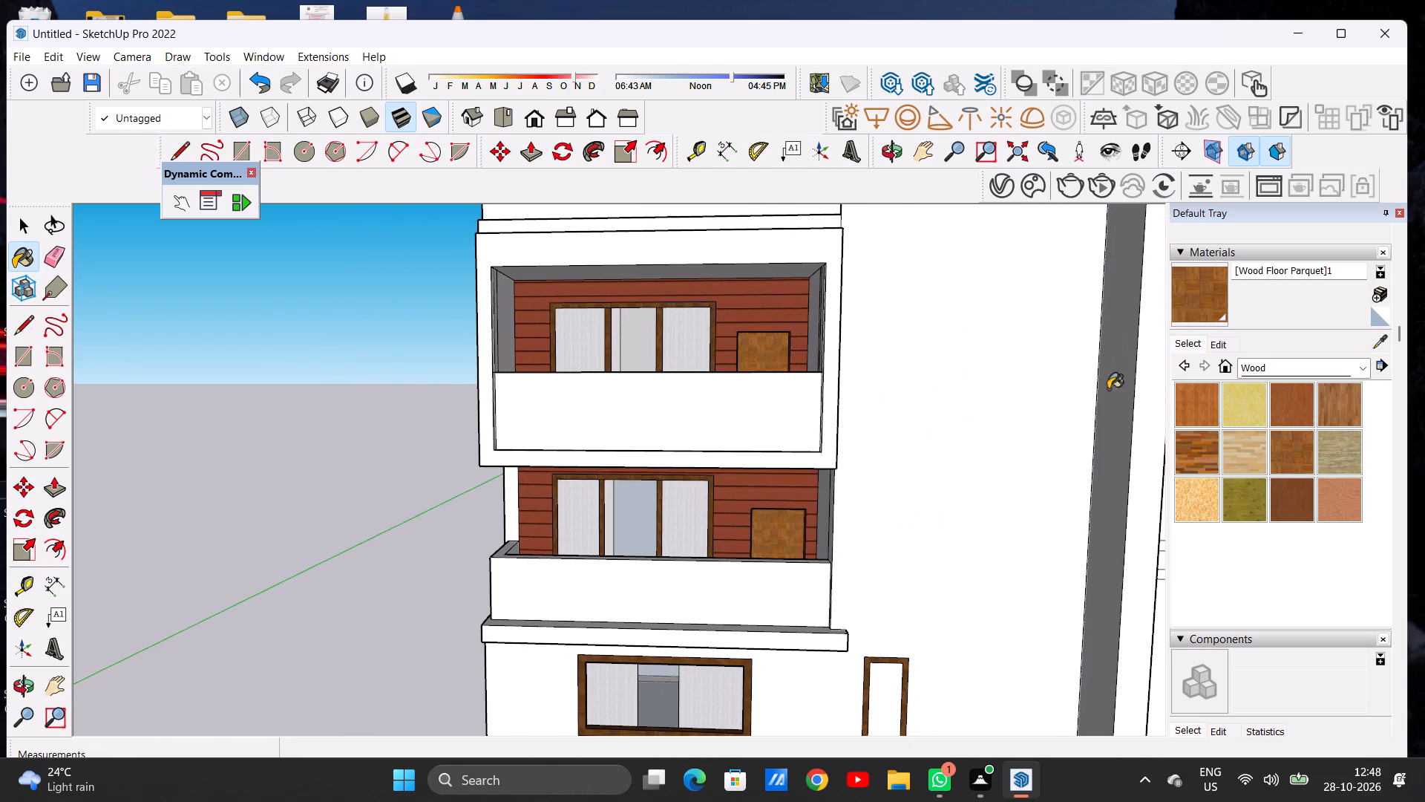
Paint the ceiling of the upper balcony with Wood Bamboo.
left_click(1185, 404)
scroll(657, 336, "down", 3)
middle_click_drag(647, 348, 637, 271)
scroll(653, 294, "up", 13)
left_click(657, 299)
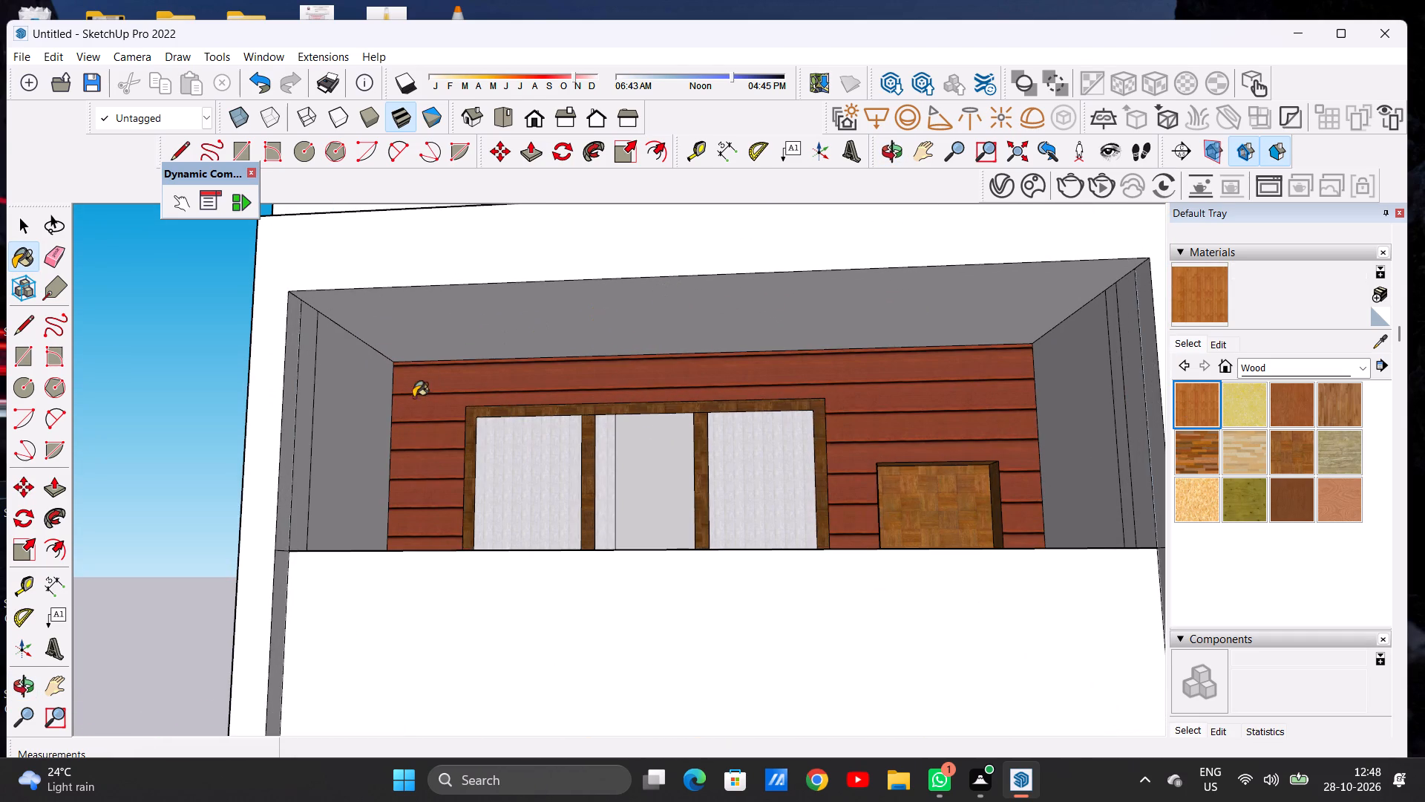
Paint the inner side walls at both ends of the upper balcony with Wood Bamboo, including the adjoining narrow strips.
left_click(353, 420)
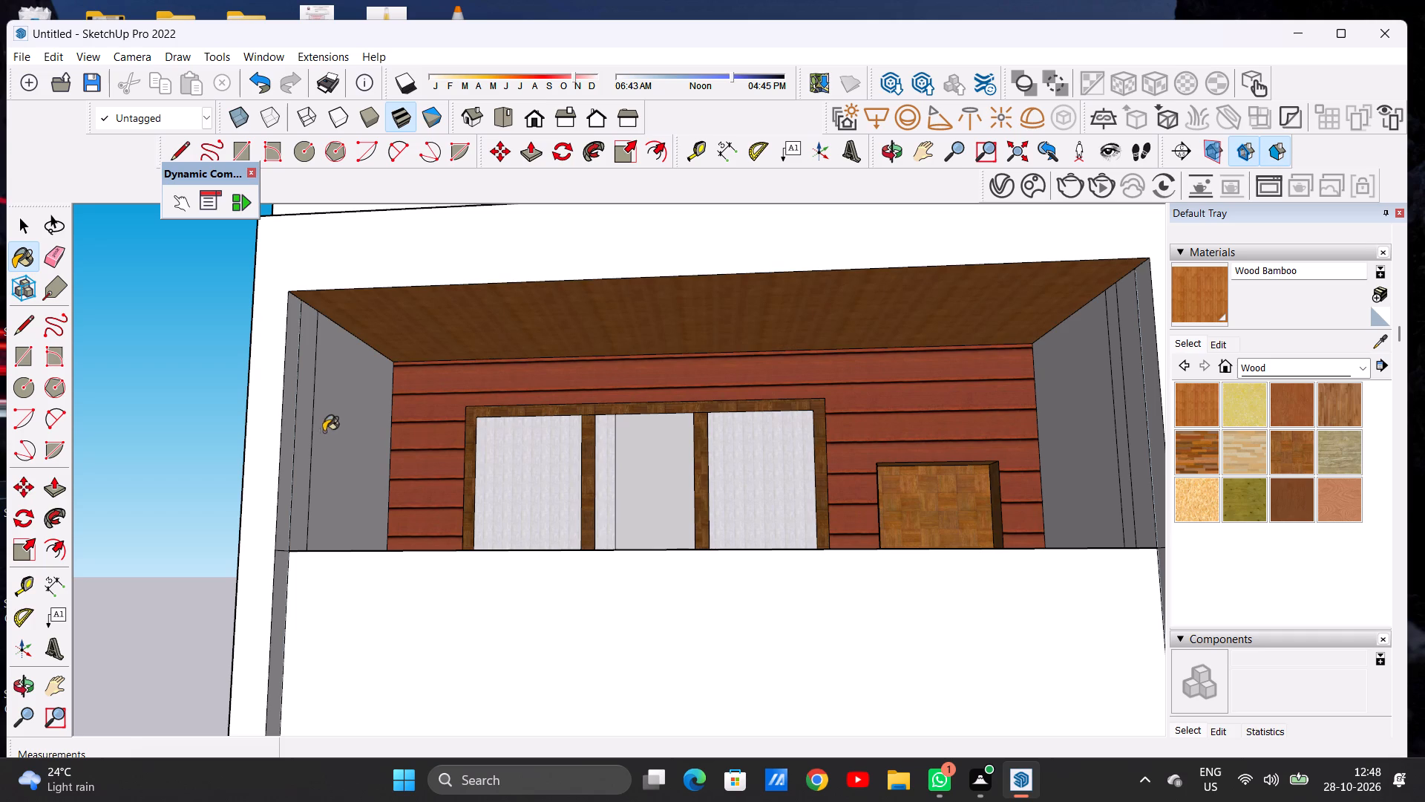
left_click(304, 459)
scroll(424, 378, "down", 9)
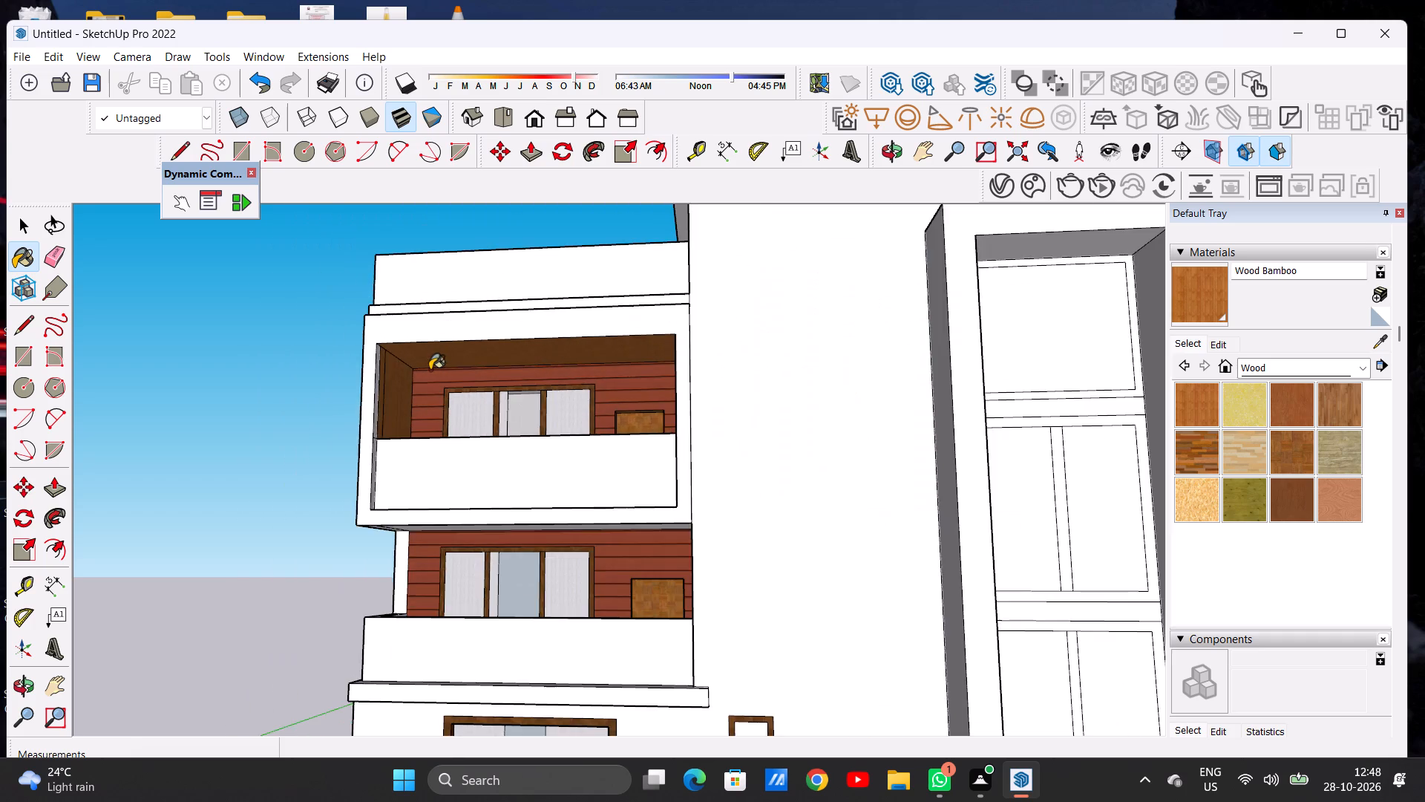
middle_click_drag(436, 381, 643, 456)
scroll(671, 419, "up", 6)
left_click(685, 394)
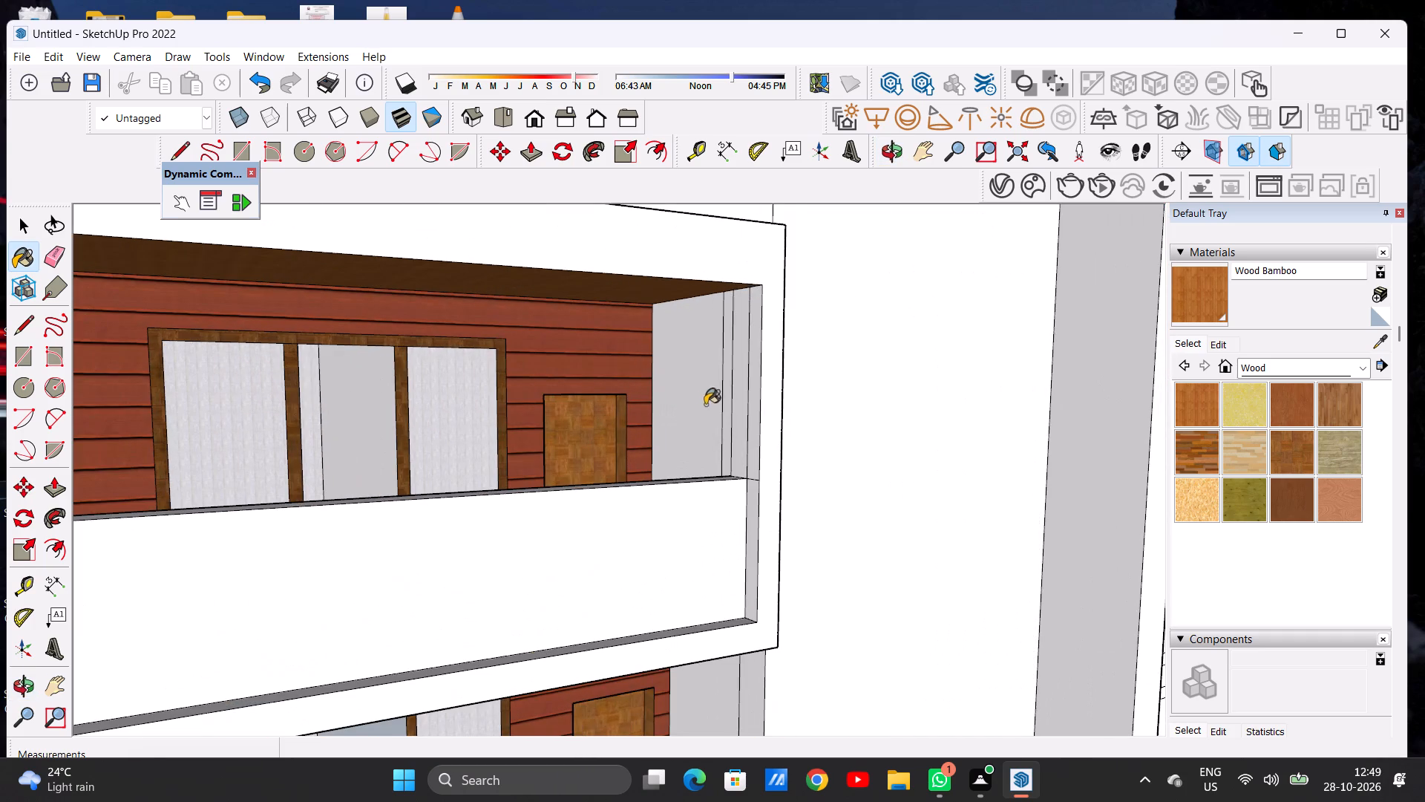
scroll(719, 411, "up", 7)
left_click(735, 399)
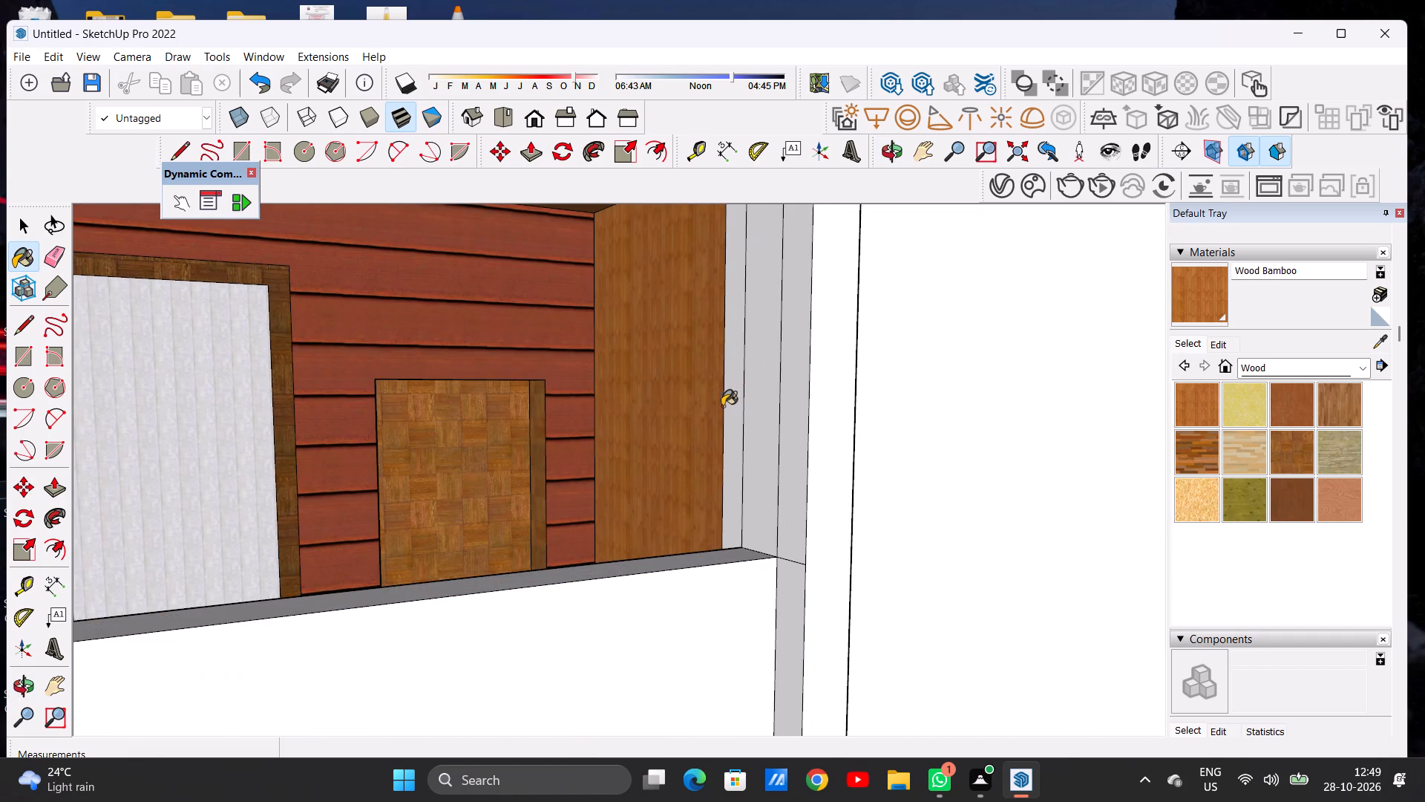
scroll(713, 405, "down", 20)
scroll(713, 405, "down", 2)
middle_click_drag(609, 436, 459, 438)
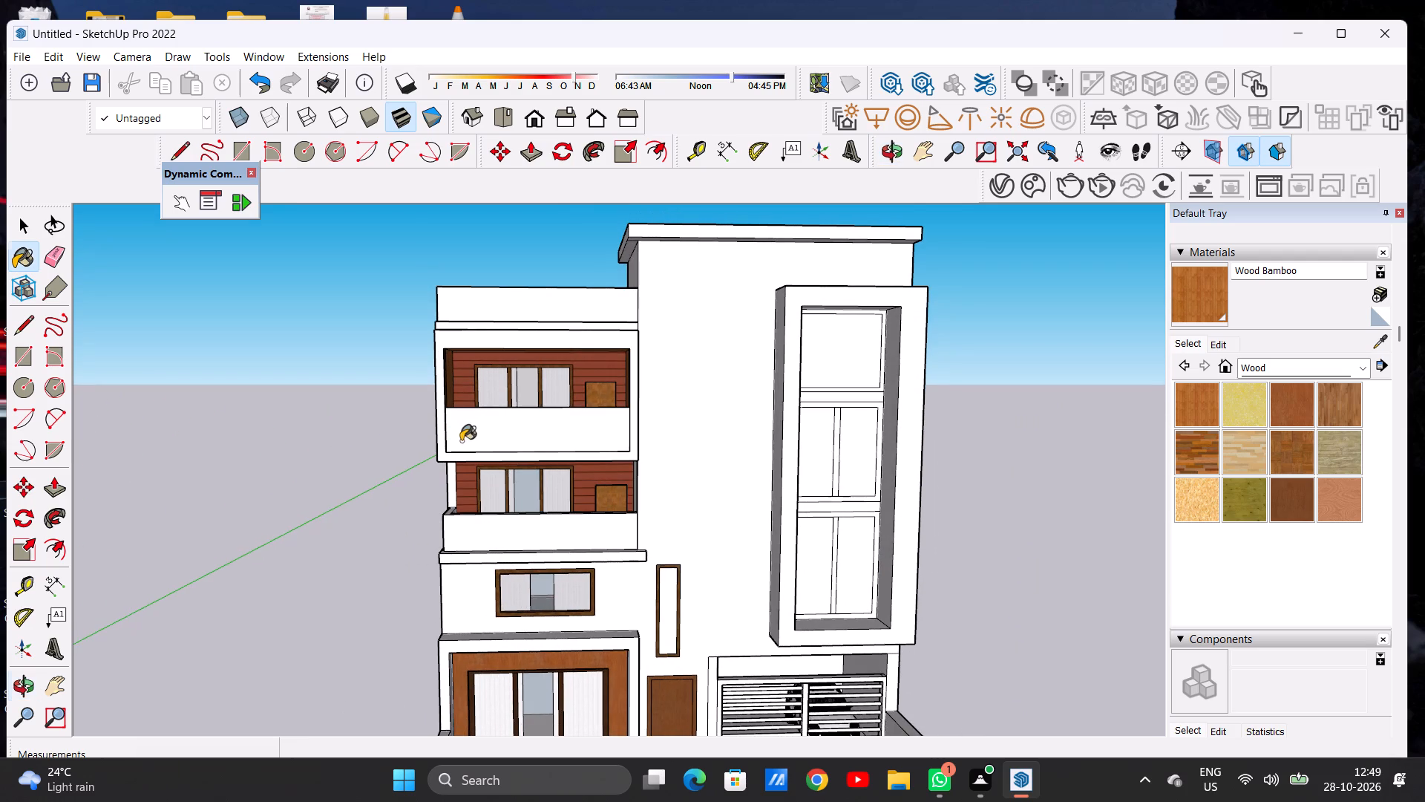
Paint the inner side wall beside the door on the lower balcony with Wood Bamboo.
scroll(603, 398, "down", 2)
scroll(588, 504, "up", 3)
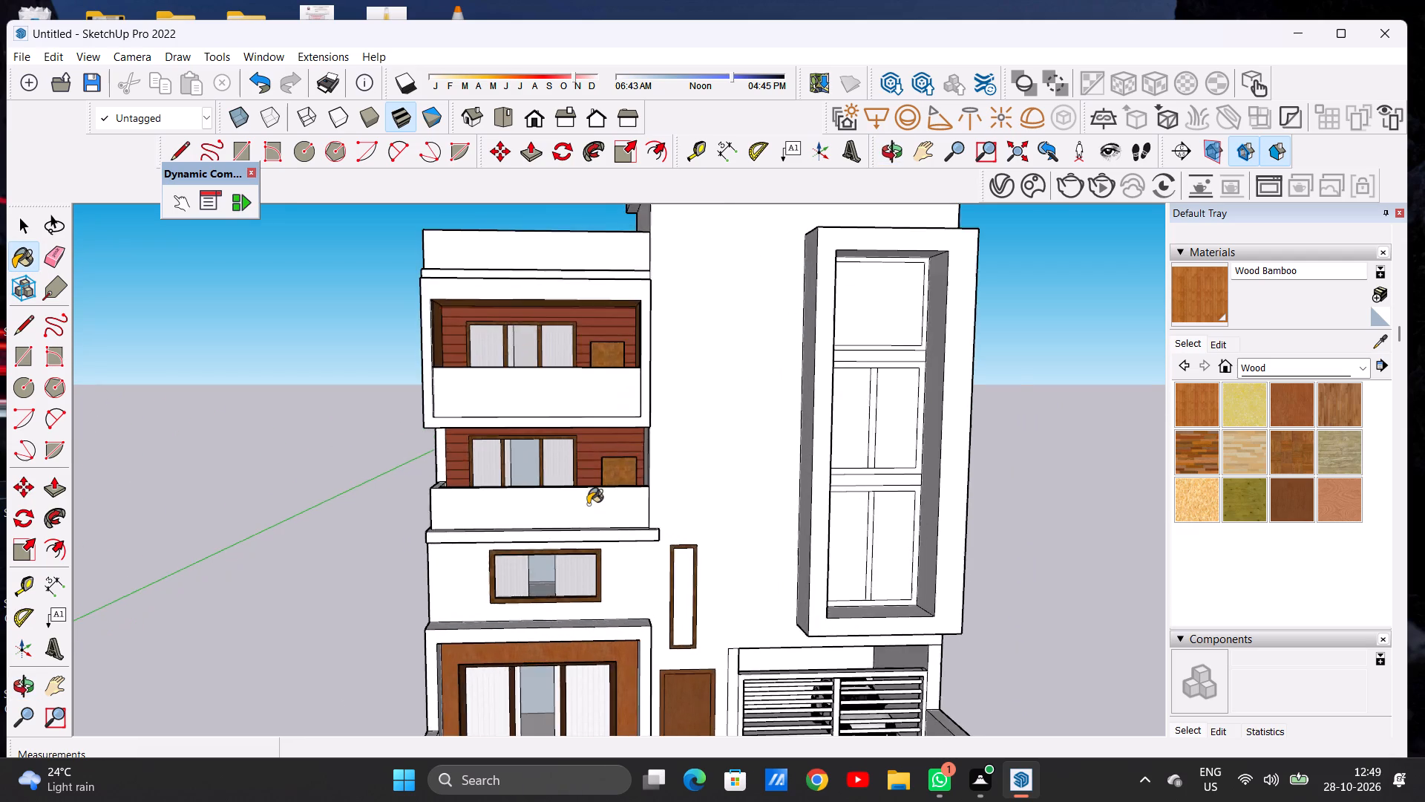
scroll(591, 473, "up", 1)
scroll(591, 473, "down", 2)
scroll(591, 473, "up", 5)
middle_click_drag(485, 482, 689, 506)
scroll(698, 455, "up", 6)
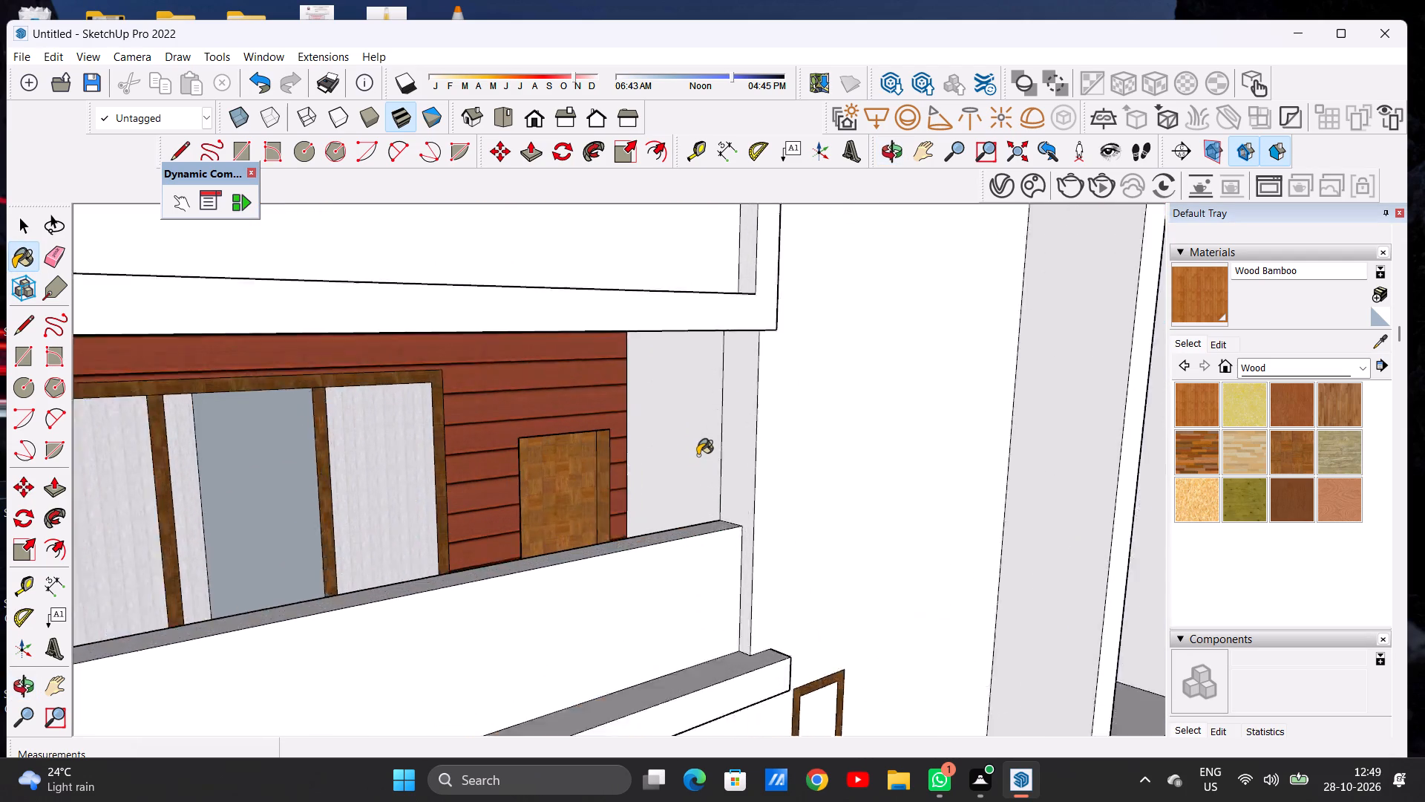
scroll(698, 455, "up", 2)
left_click(675, 431)
Examine the bamboo-lined balconies, their solid parapets and the ground-floor entrance from close up and against the whole front facade.
scroll(692, 432, "down", 10)
middle_click_drag(524, 475, 455, 478)
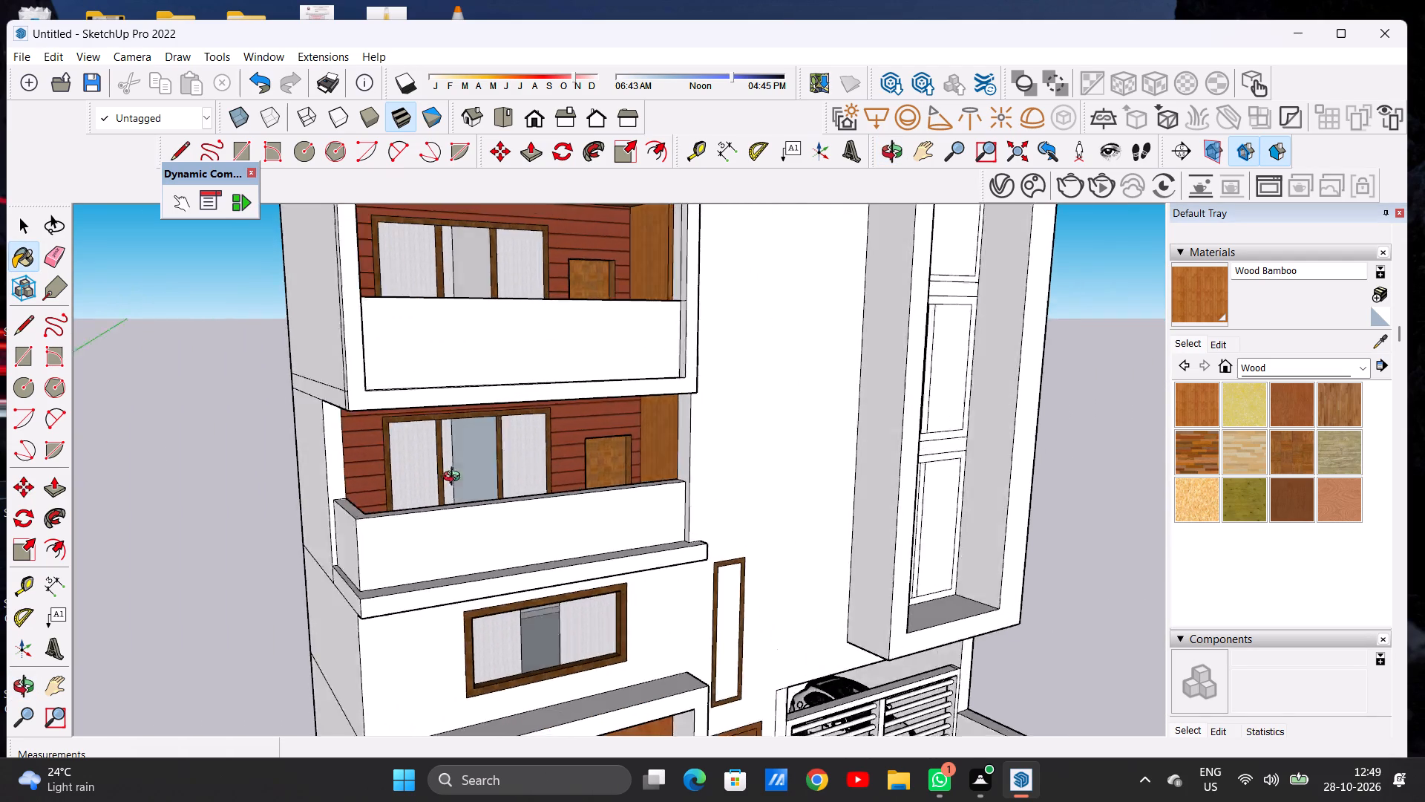
middle_click_drag(455, 478, 325, 478)
scroll(526, 491, "down", 6)
scroll(663, 469, "down", 5)
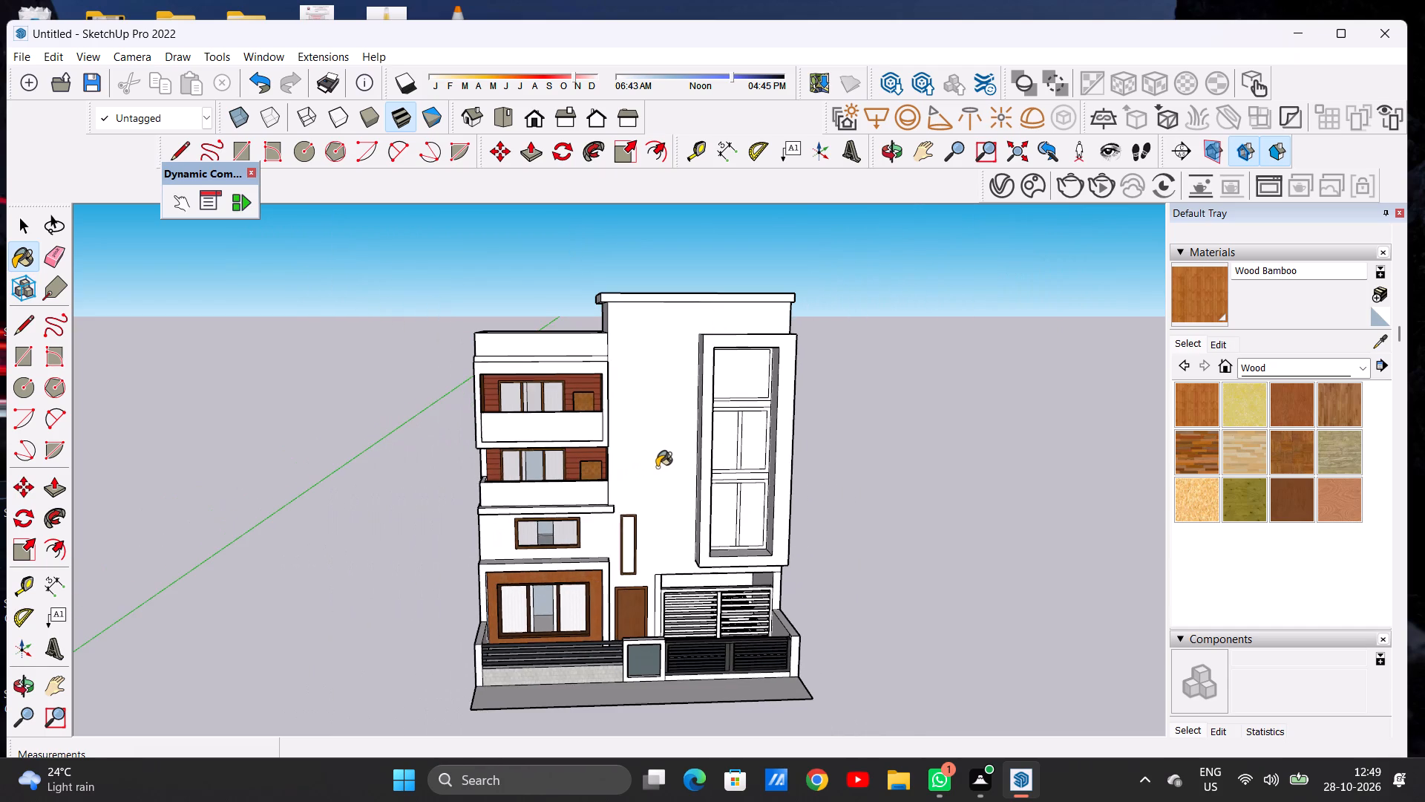
scroll(600, 428, "down", 1)
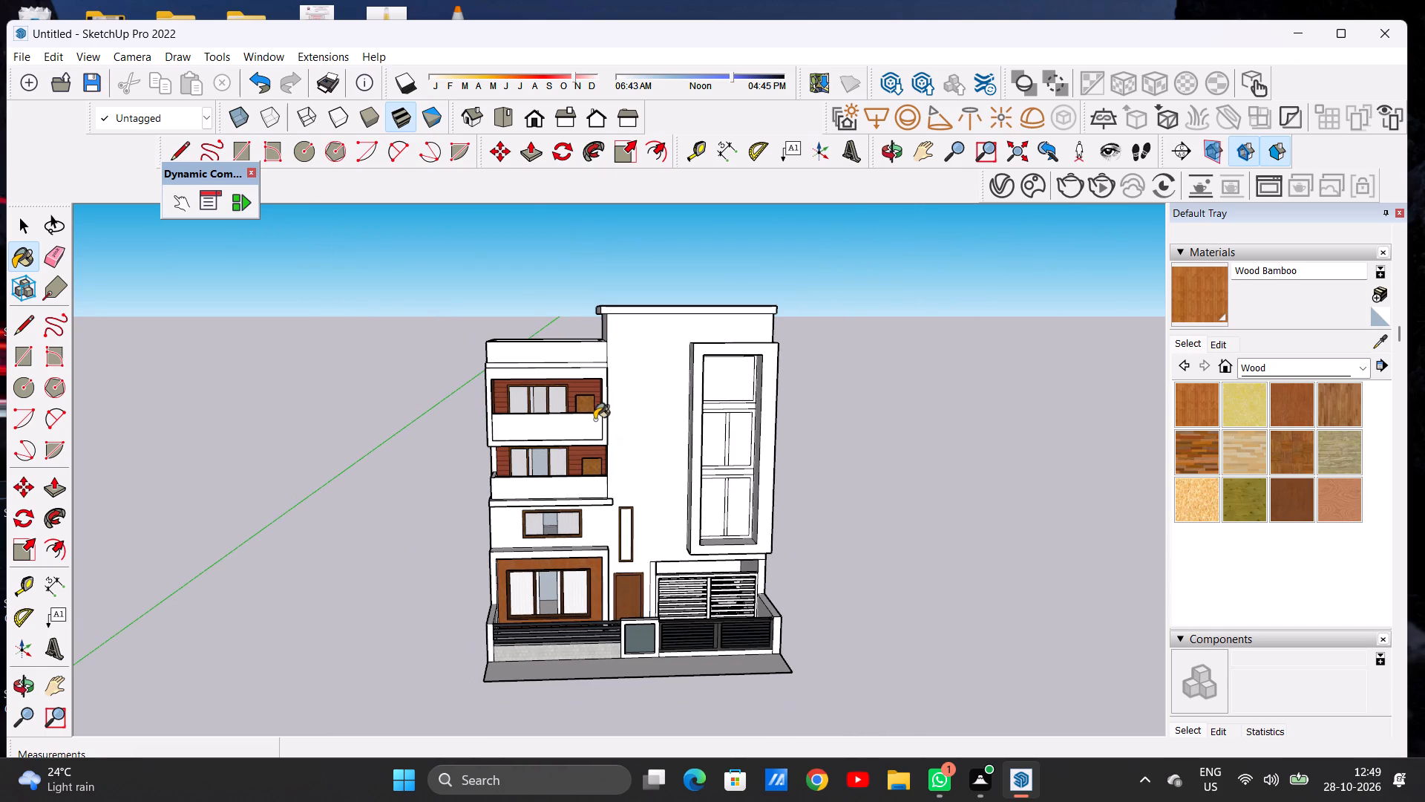
scroll(508, 454, "up", 12)
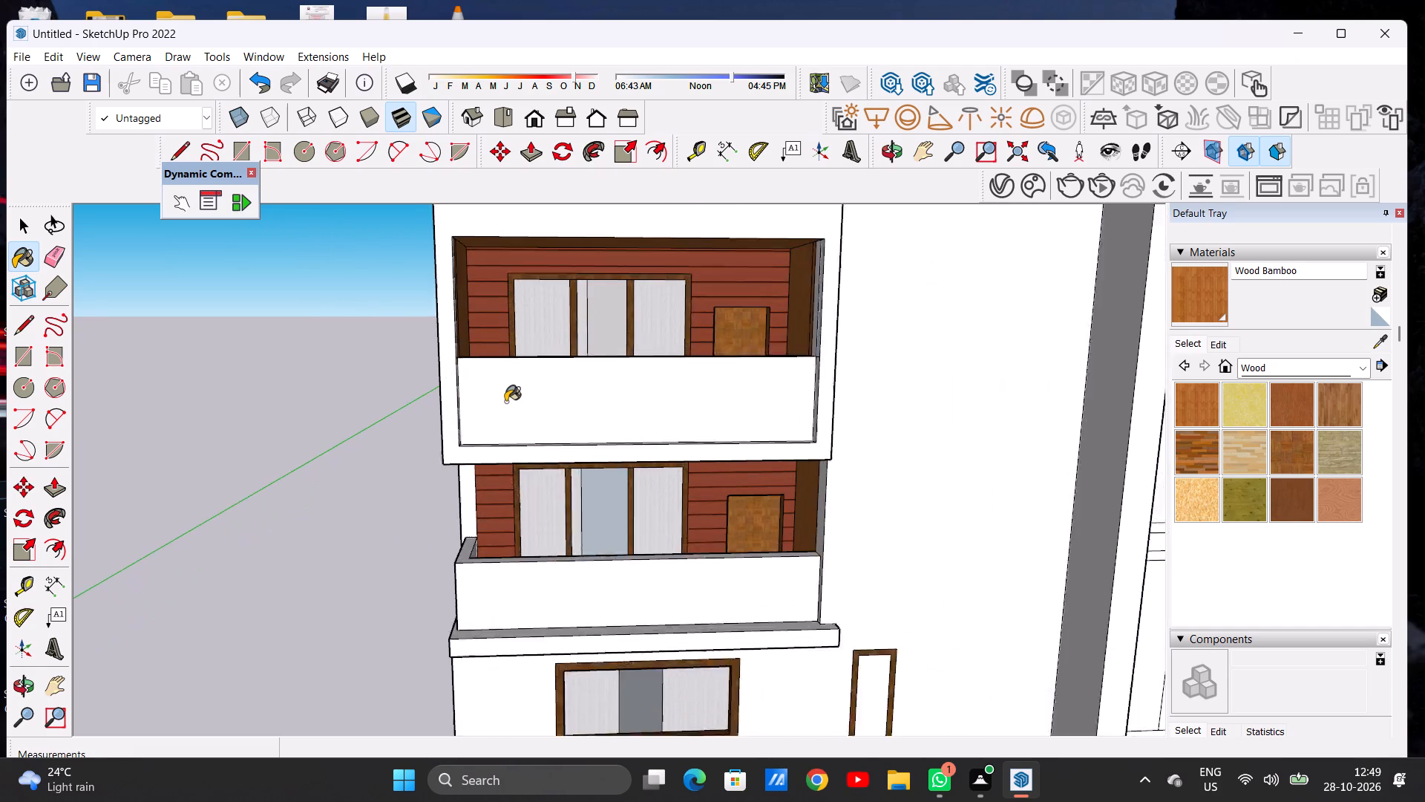
scroll(505, 402, "up", 3)
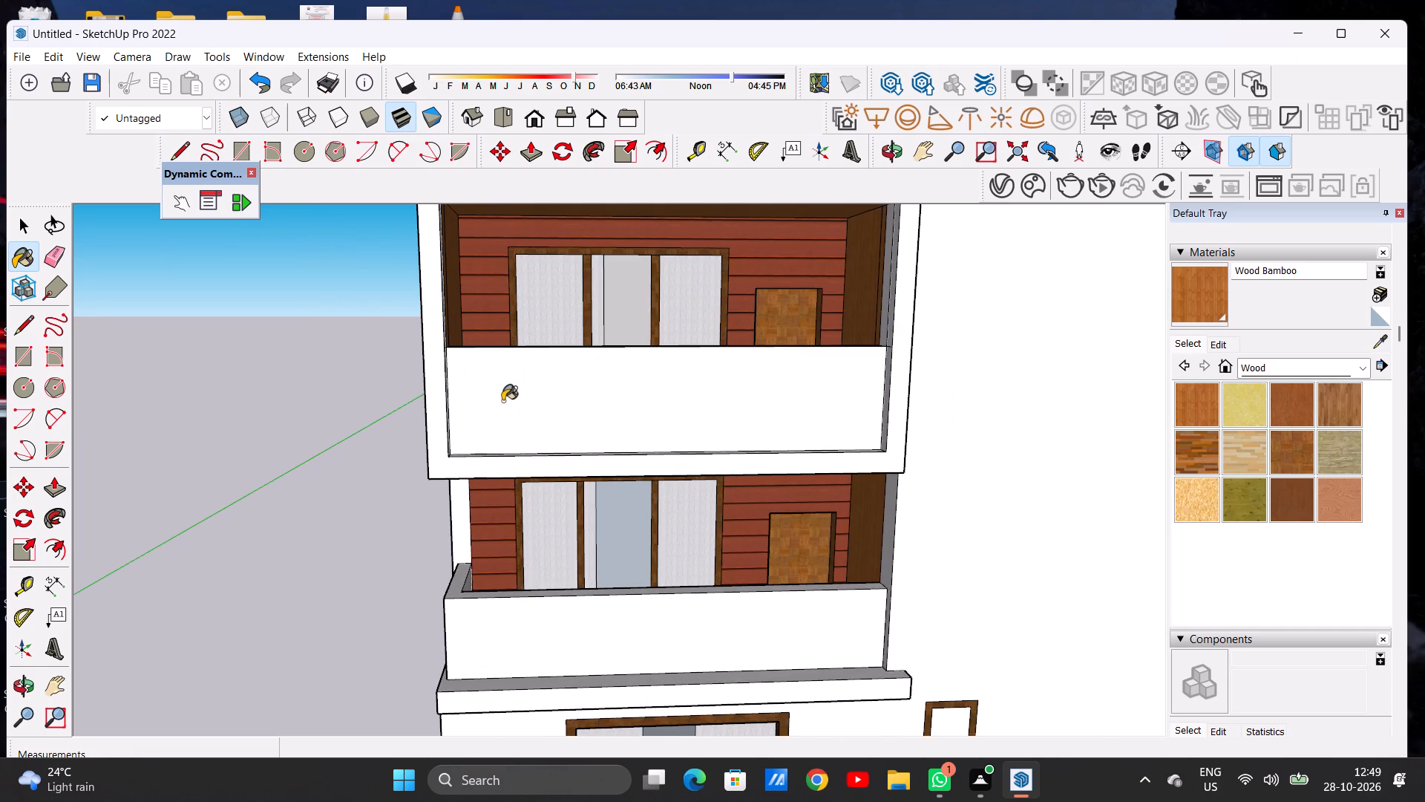
scroll(514, 377, "down", 3)
middle_click_drag(519, 375, 453, 449)
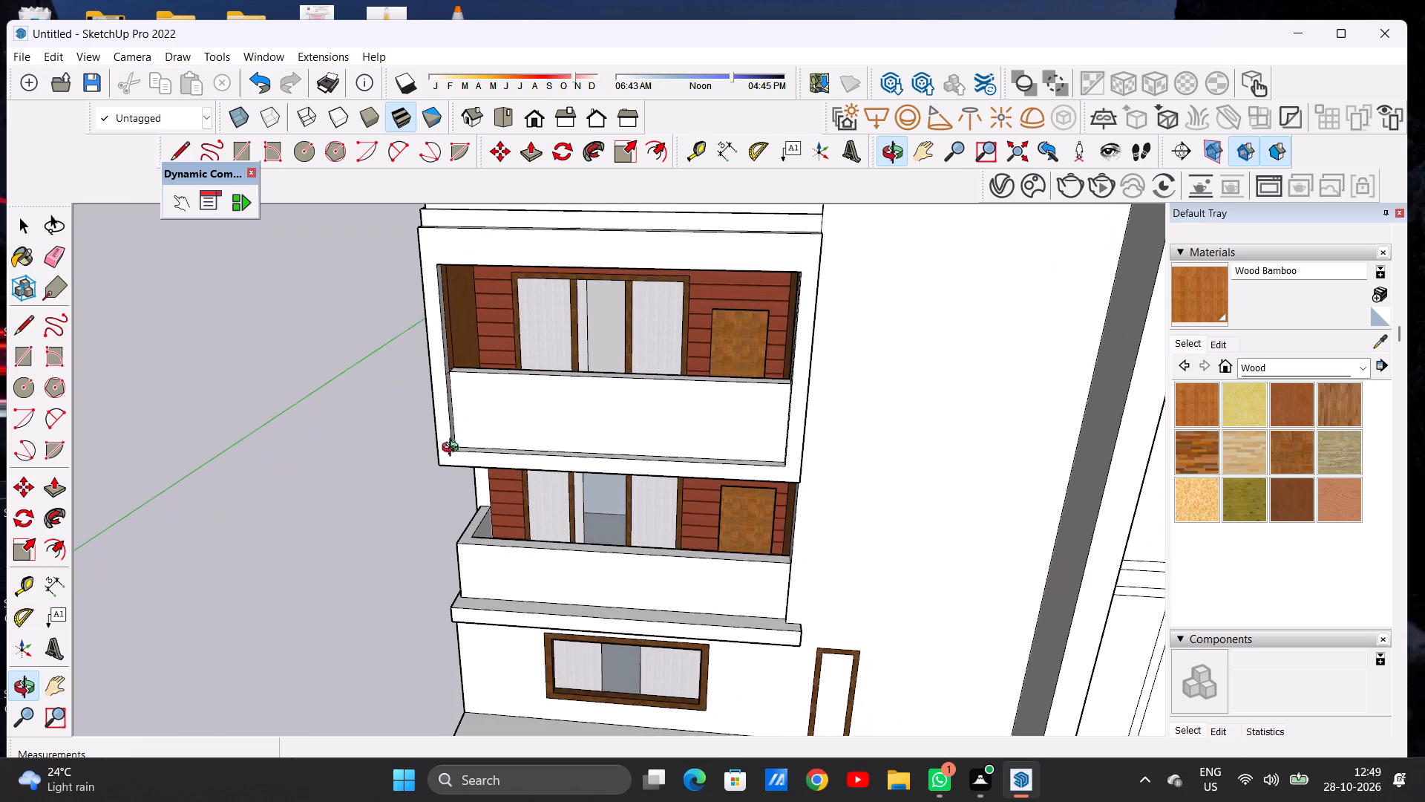
middle_click_drag(453, 449, 453, 457)
scroll(458, 377, "up", 15)
middle_click_drag(443, 369, 358, 388)
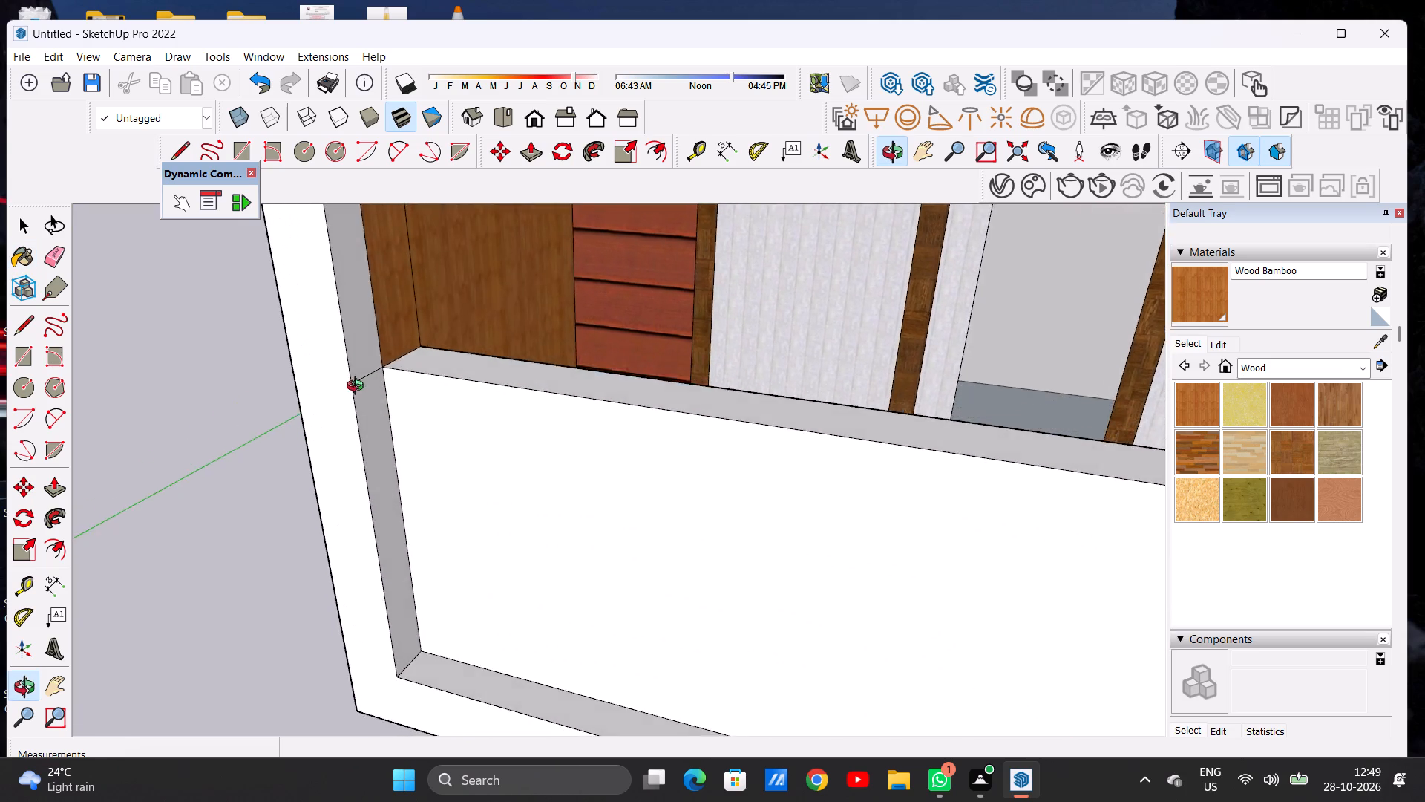
middle_click_drag(358, 388, 453, 360)
scroll(455, 422, "down", 10)
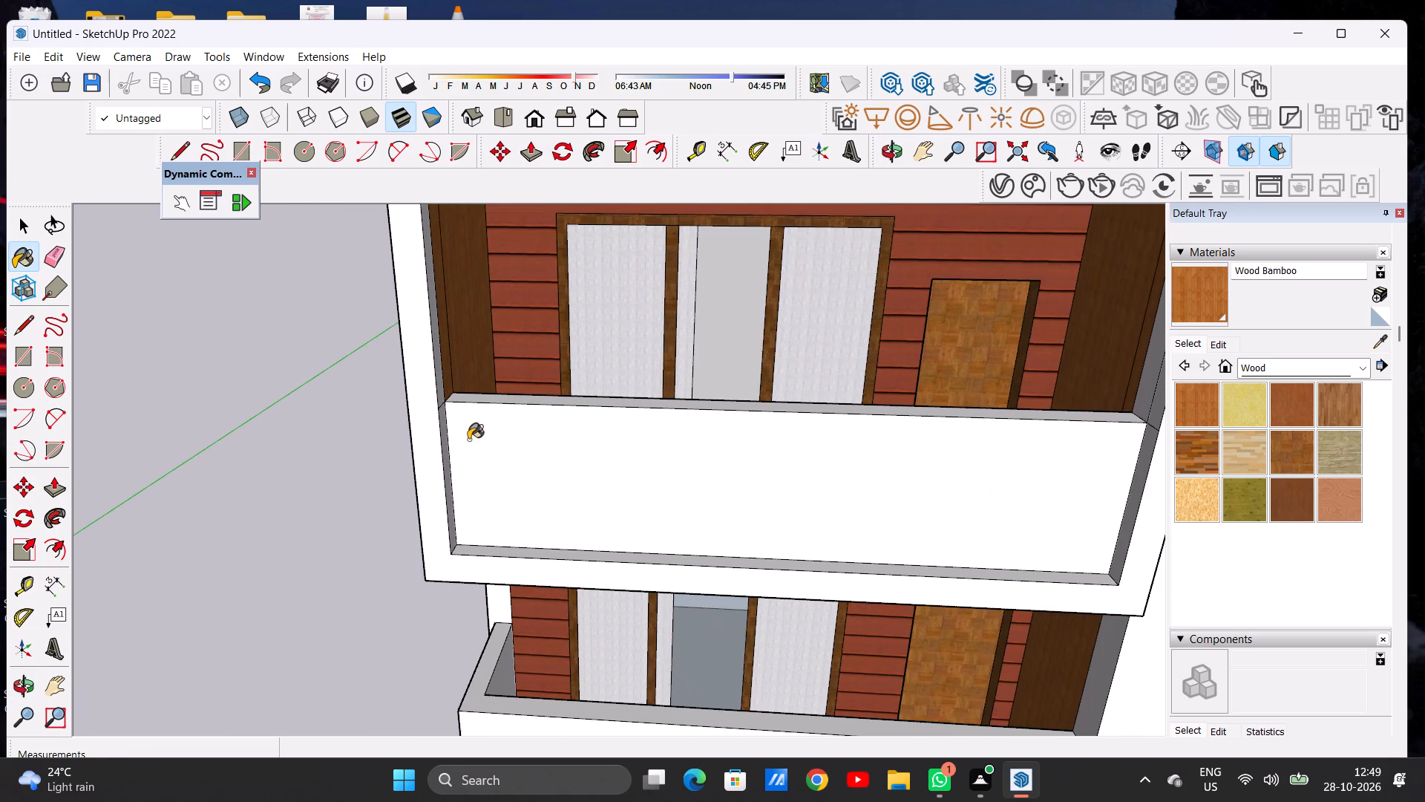
scroll(478, 444, "down", 17)
middle_click_drag(520, 432, 548, 354)
scroll(548, 354, "down", 5)
scroll(668, 621, "up", 5)
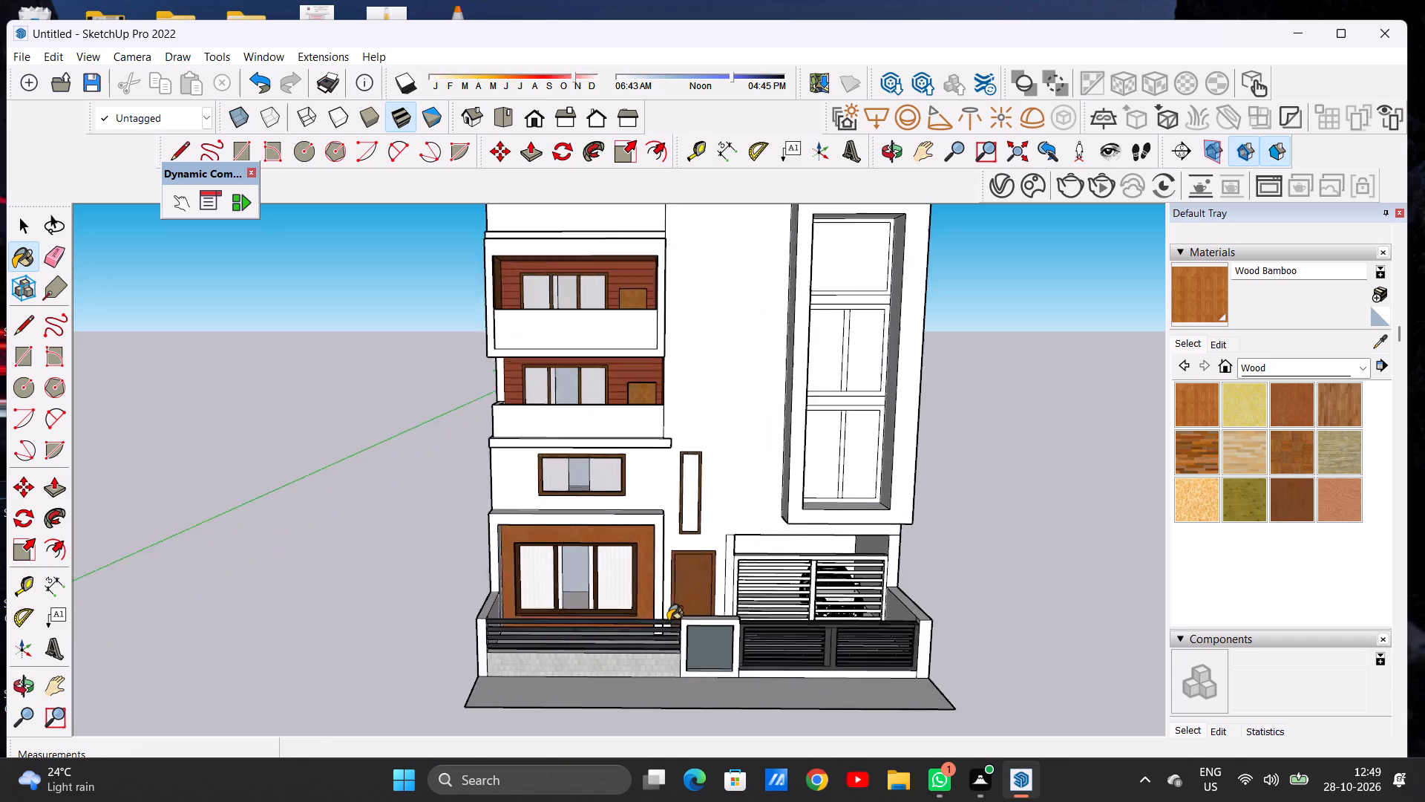
scroll(668, 621, "up", 3)
scroll(698, 574, "down", 1)
scroll(698, 574, "up", 4)
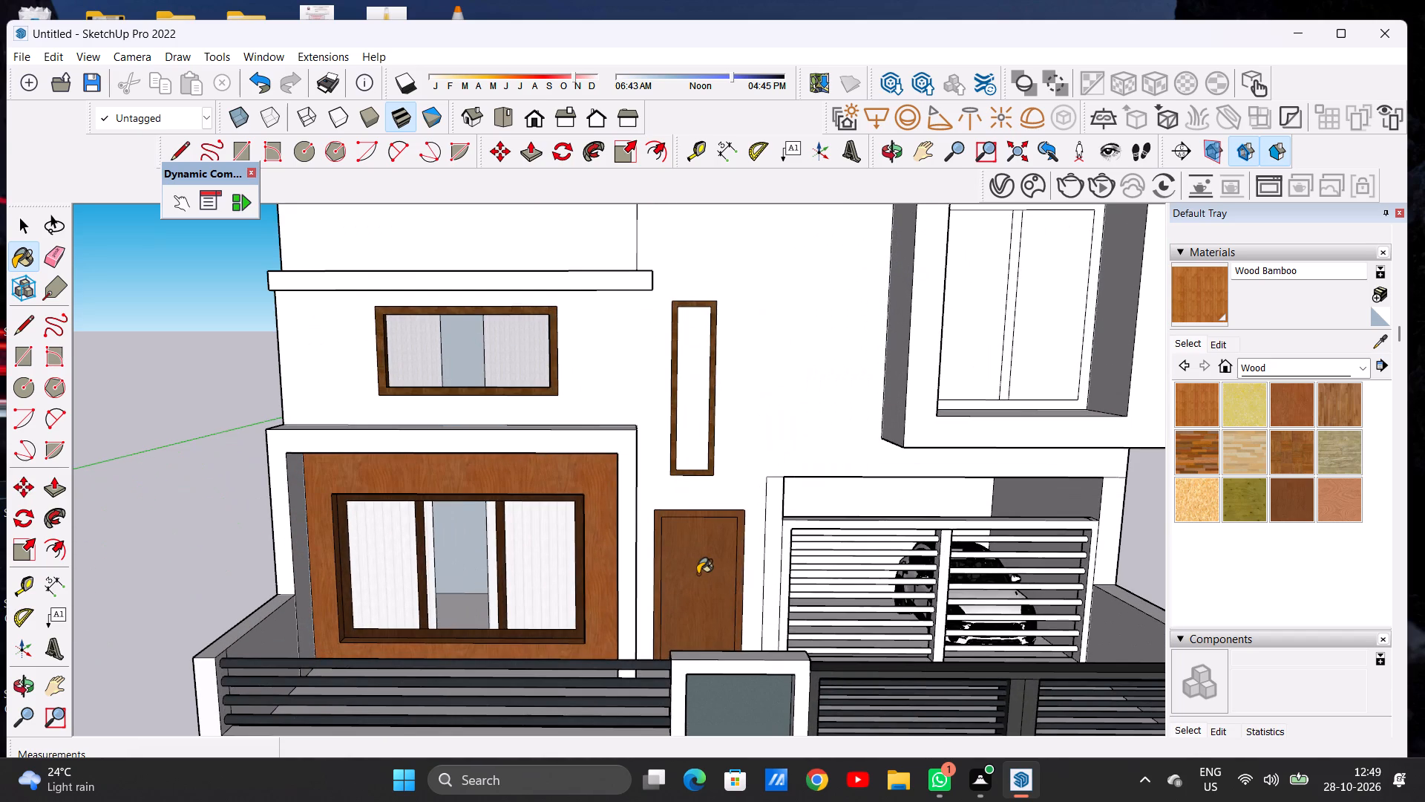
key("space")
scroll(662, 481, "down", 9)
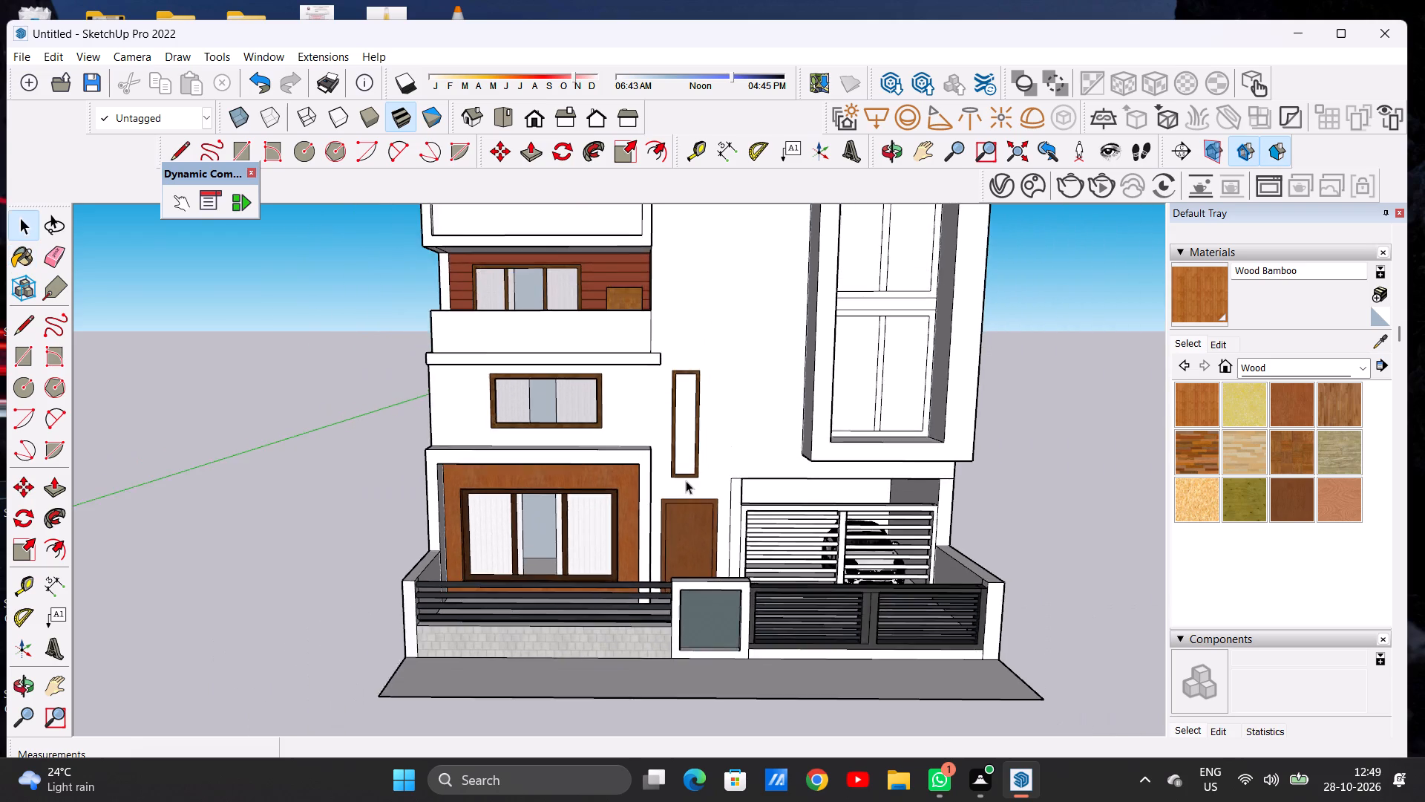
scroll(686, 480, "down", 5)
scroll(611, 464, "down", 4)
scroll(625, 410, "up", 6)
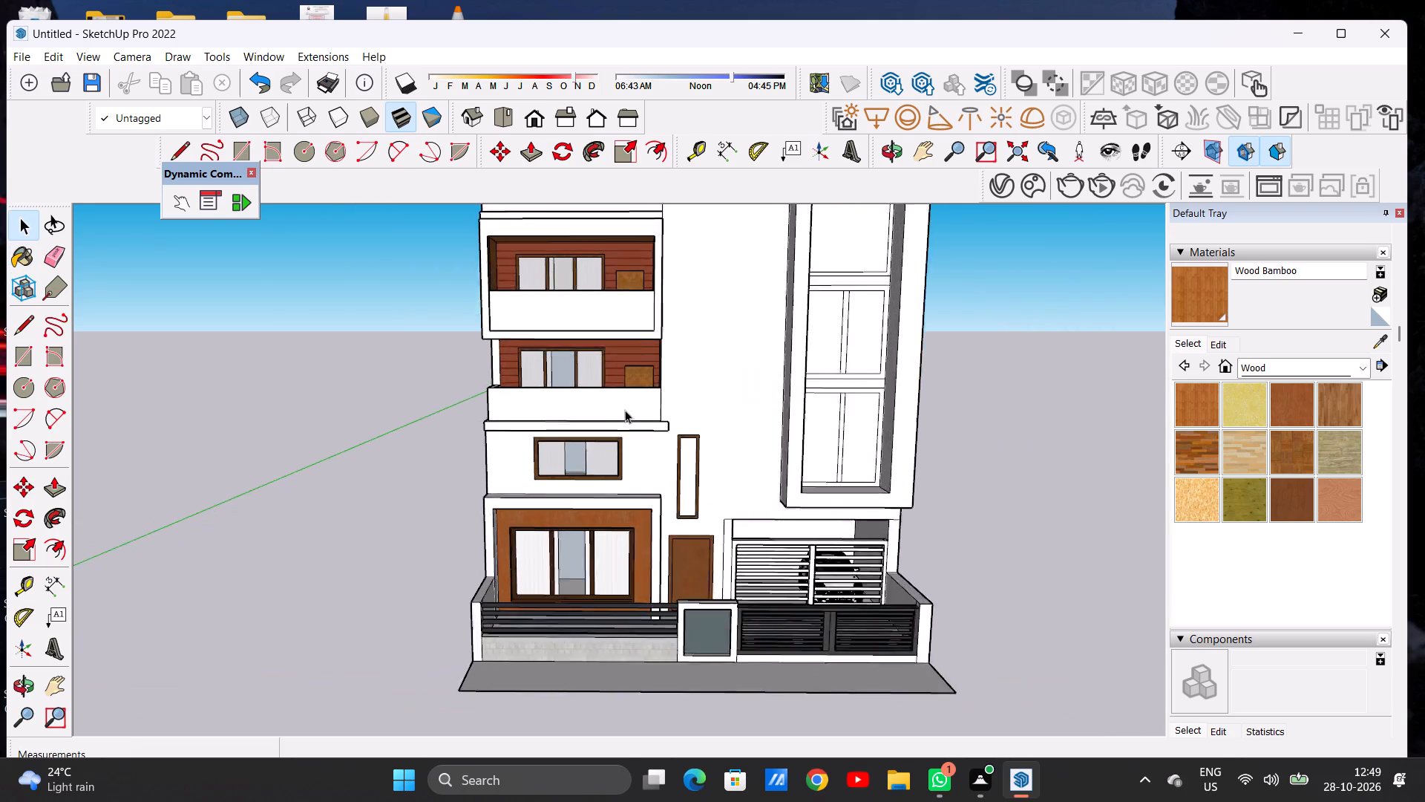
scroll(625, 410, "up", 1)
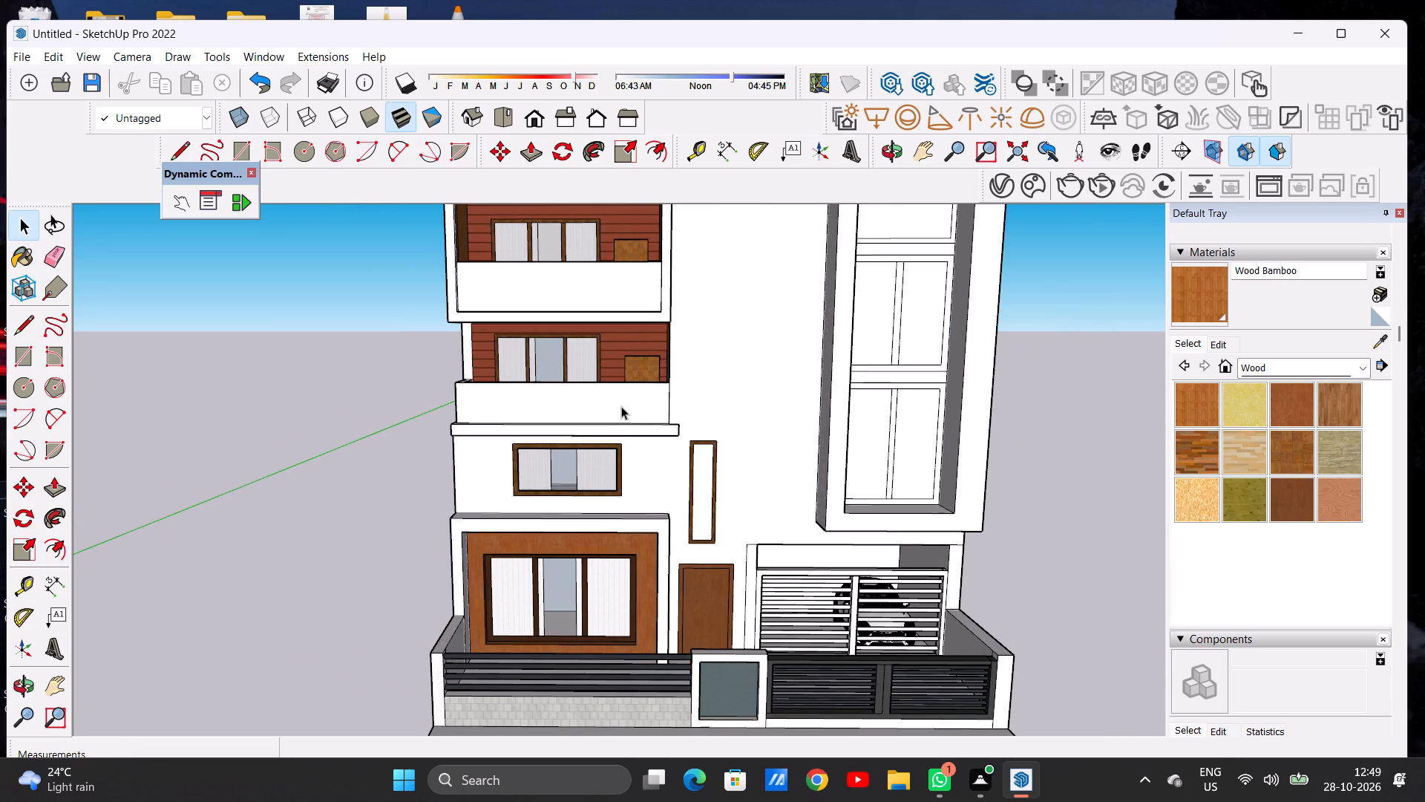
scroll(629, 421, "up", 5)
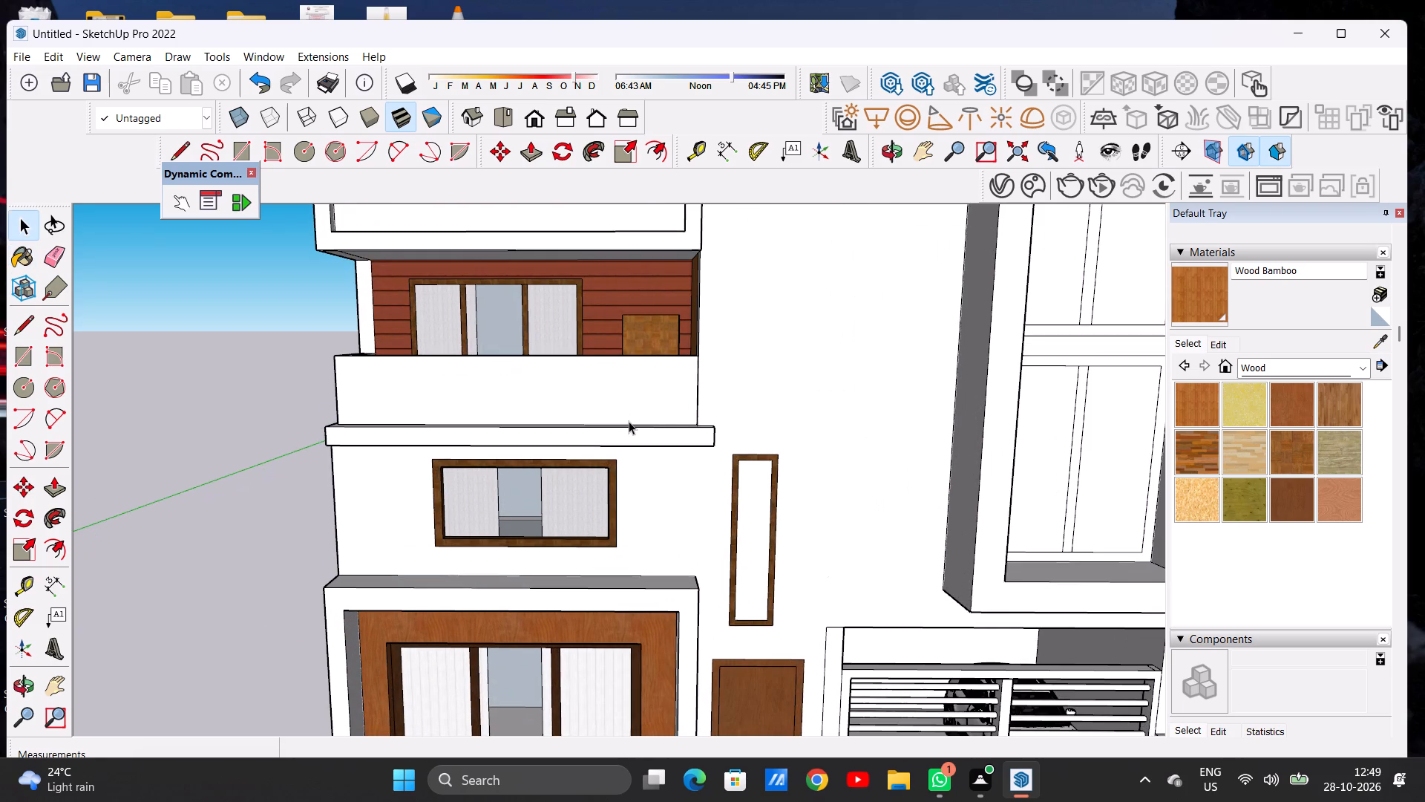
Paint the outer side and front faces of the lower balcony parapet with Translucent Glass Safety from Glass and Mirrors.
left_click(1249, 365)
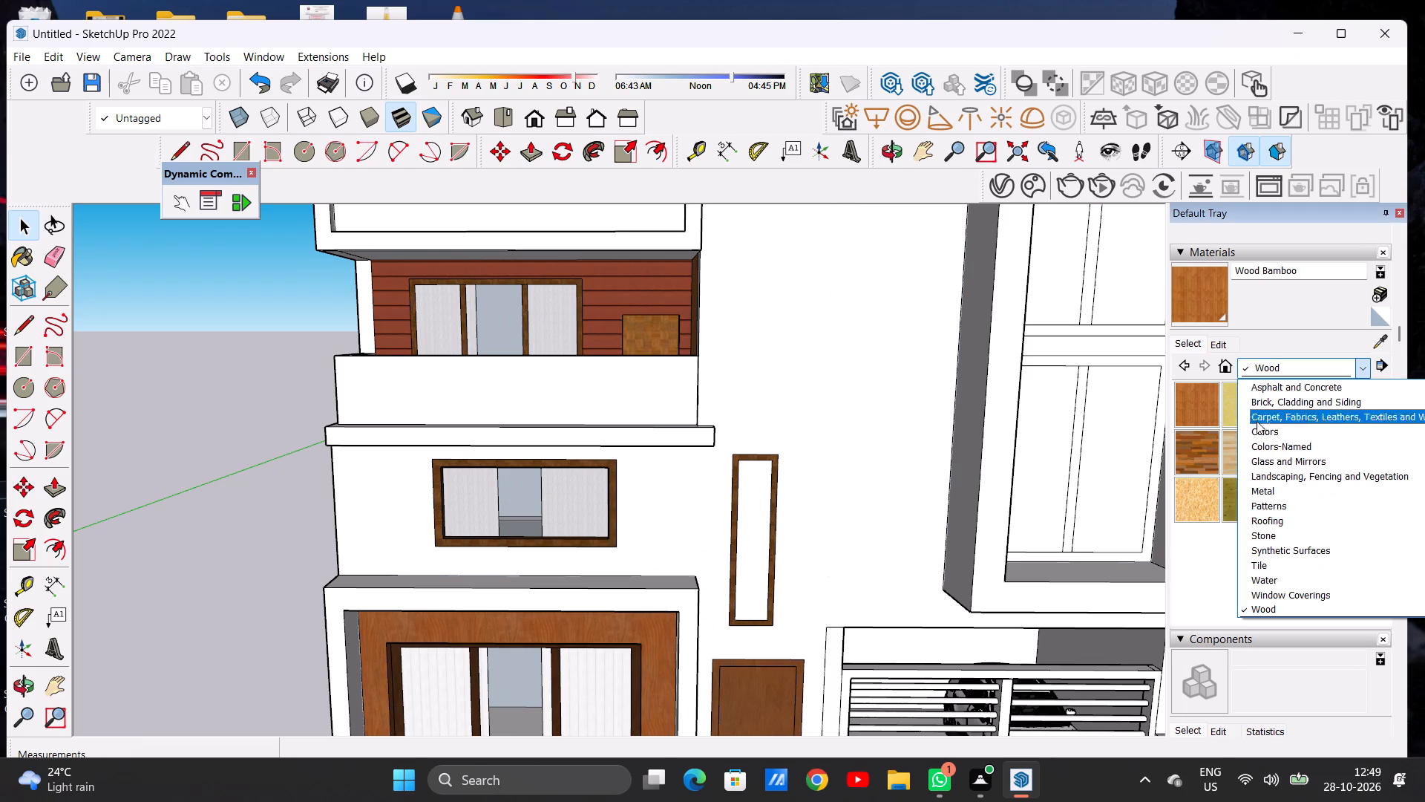
left_click(1268, 468)
left_click(1201, 501)
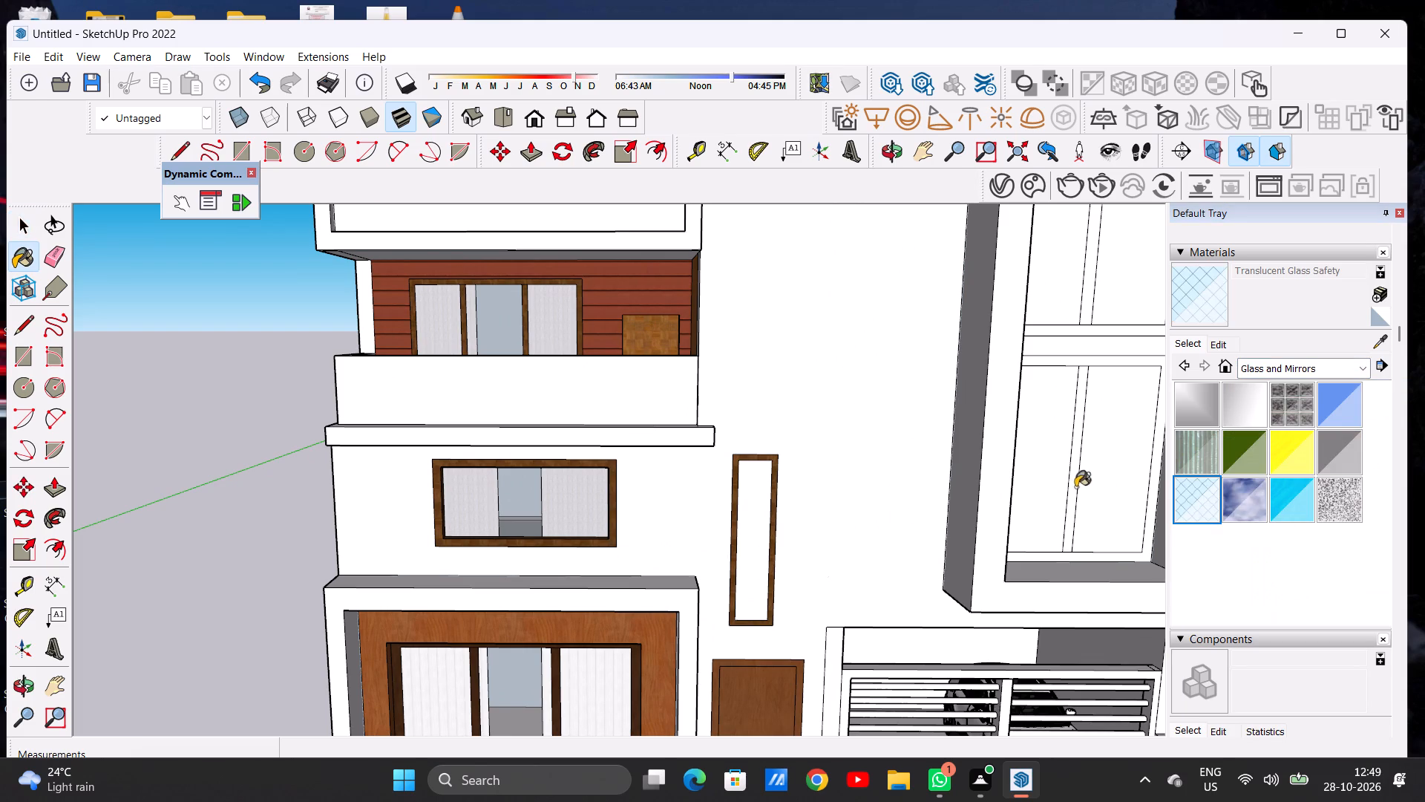
scroll(1067, 474, "down", 6)
middle_click_drag(695, 469, 983, 535)
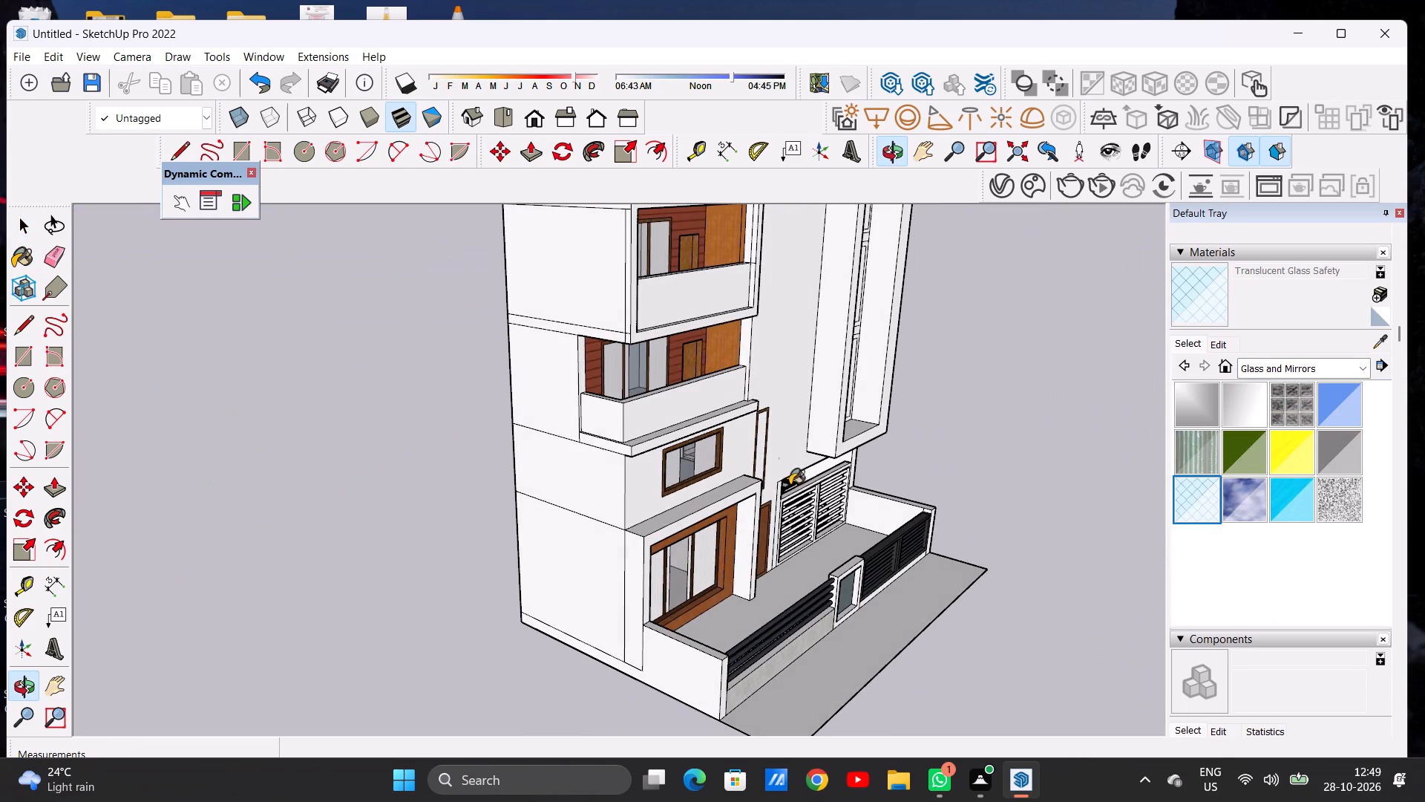
scroll(621, 420, "up", 15)
left_click(609, 405)
left_click(656, 404)
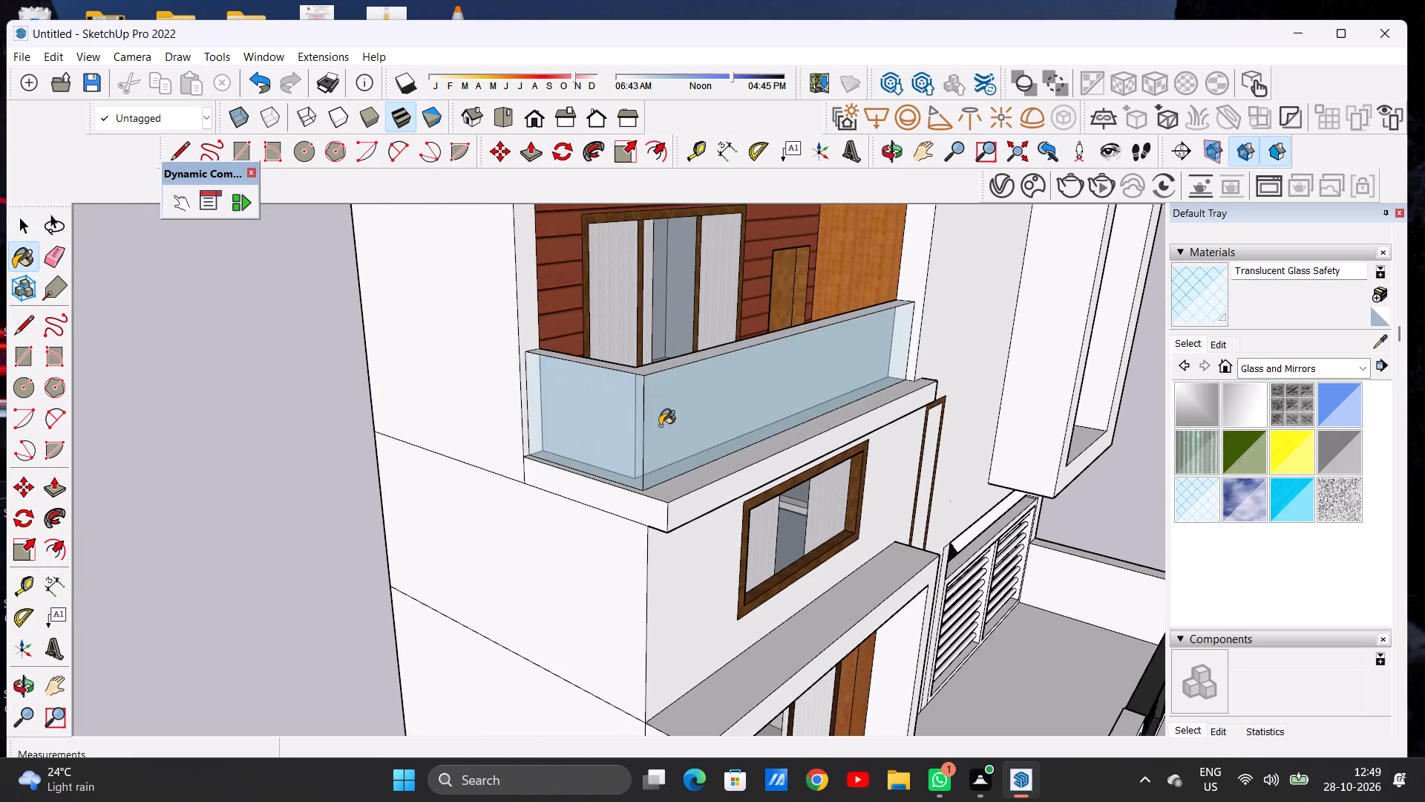
middle_click_drag(718, 420, 551, 420)
scroll(657, 431, "down", 5)
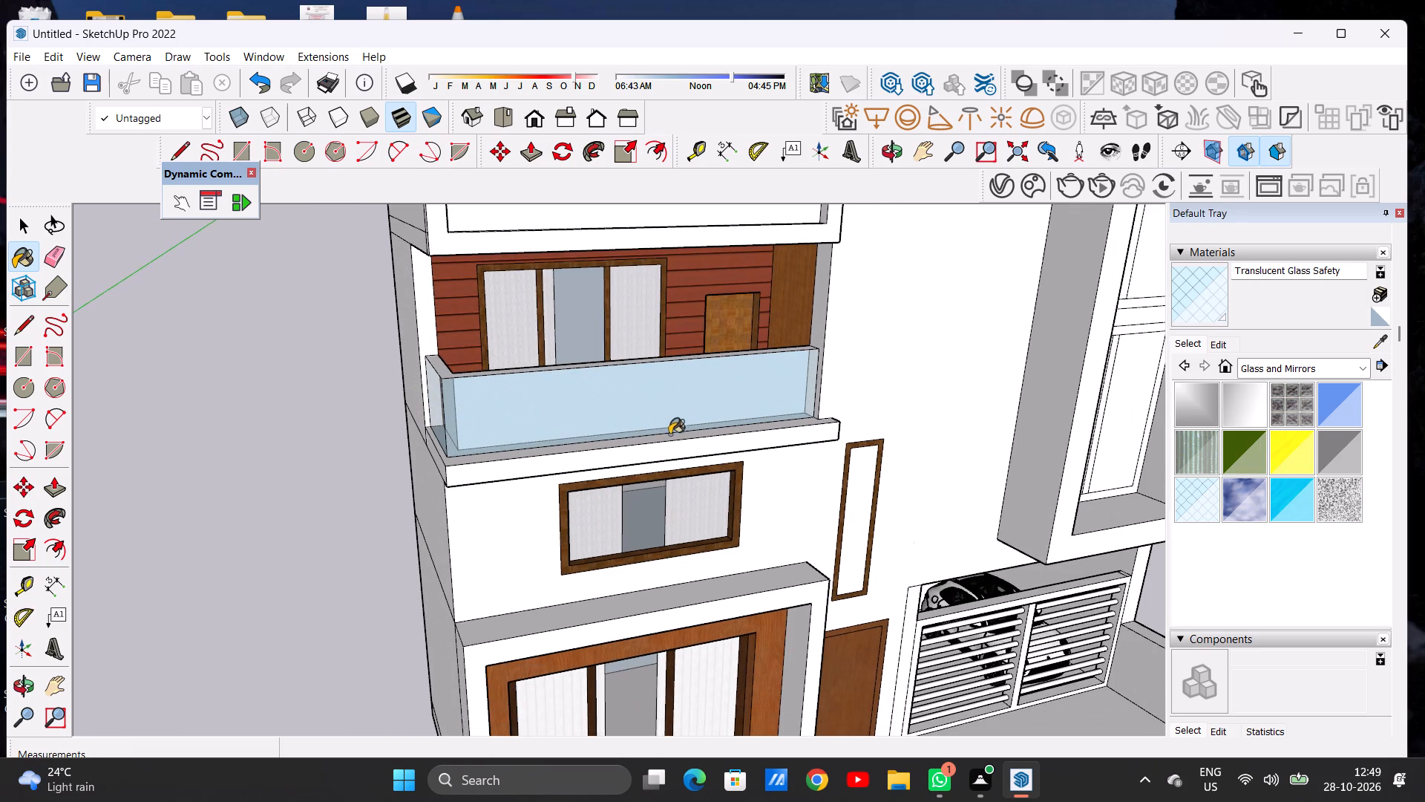
Set the opacity of the Translucent Glass Safety material to 35.
left_click(1216, 342)
left_click(1262, 407)
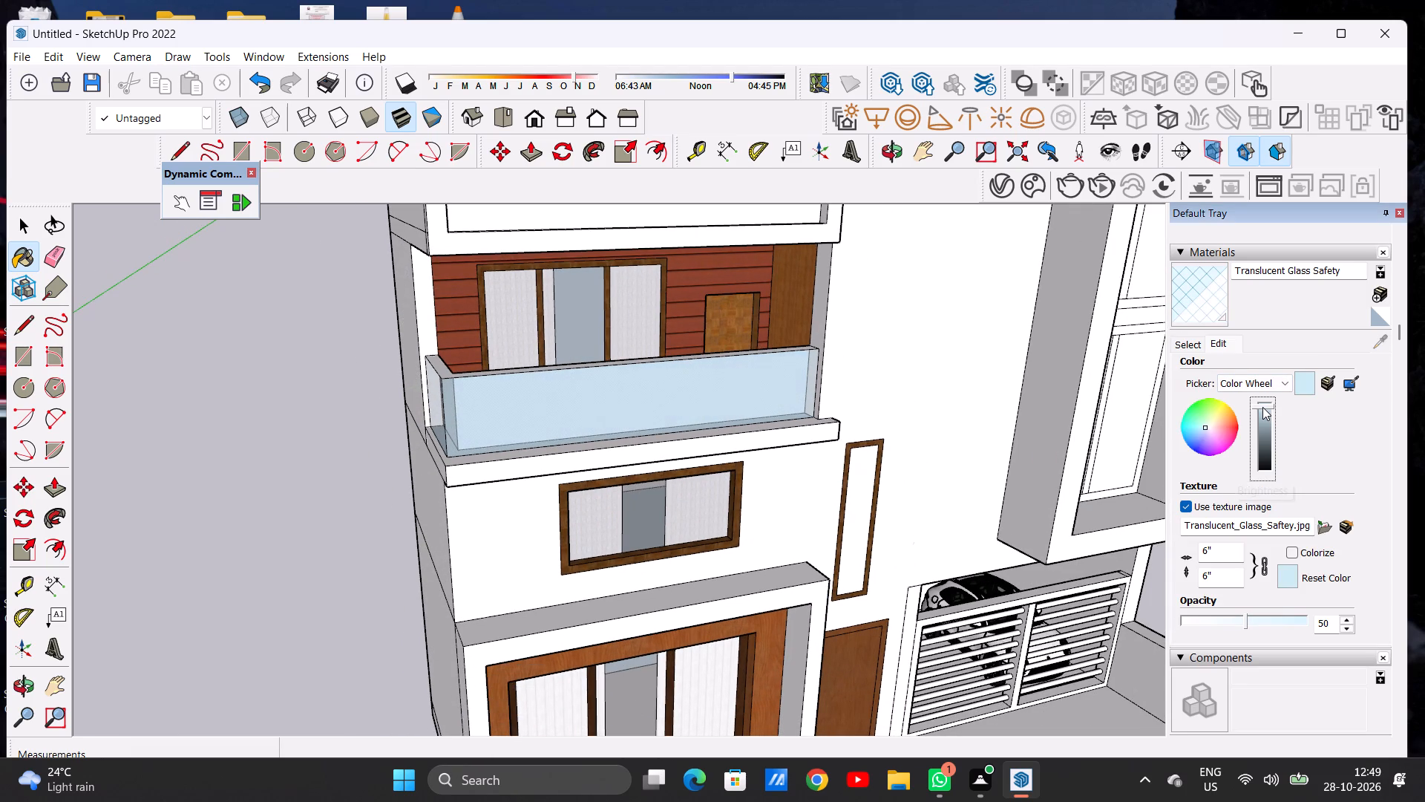
left_click(1262, 407)
left_click(1227, 623)
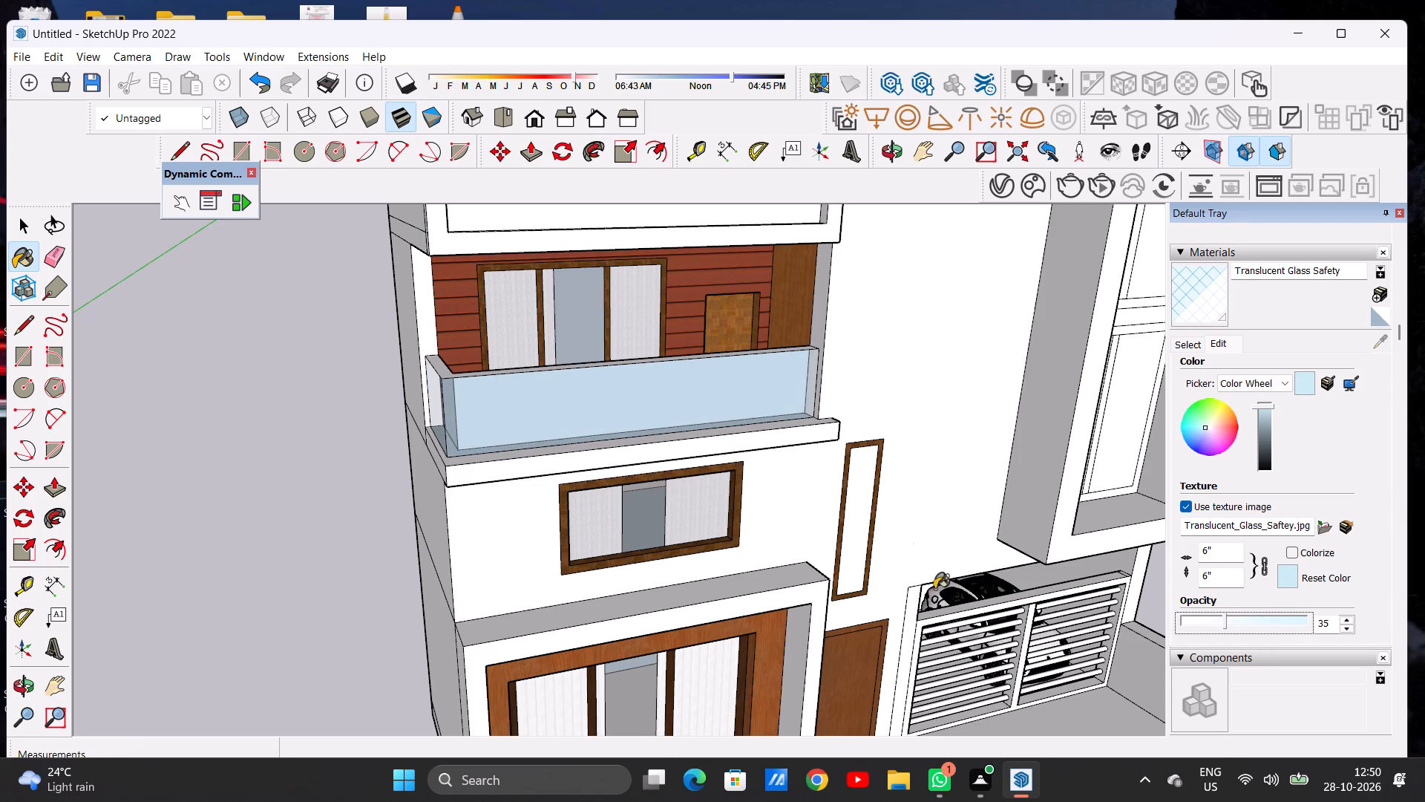
Paint the inner side and front faces of the lower balcony parapet with Translucent Glass Safety.
scroll(787, 553, "down", 5)
middle_click_drag(557, 403, 282, 489)
scroll(465, 391, "up", 18)
left_click(445, 439)
scroll(470, 455, "down", 4)
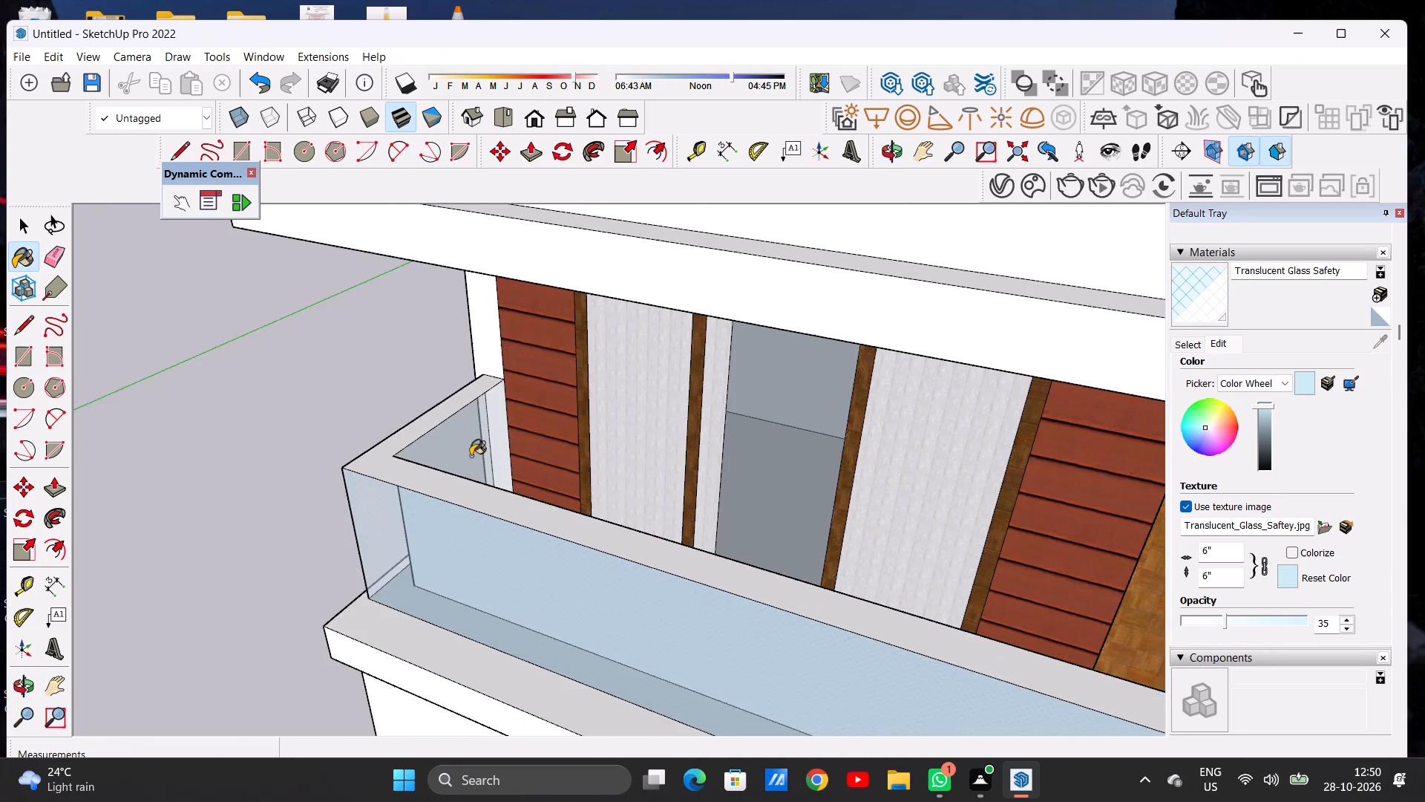
scroll(471, 456, "down", 9)
middle_click_drag(416, 480, 920, 414)
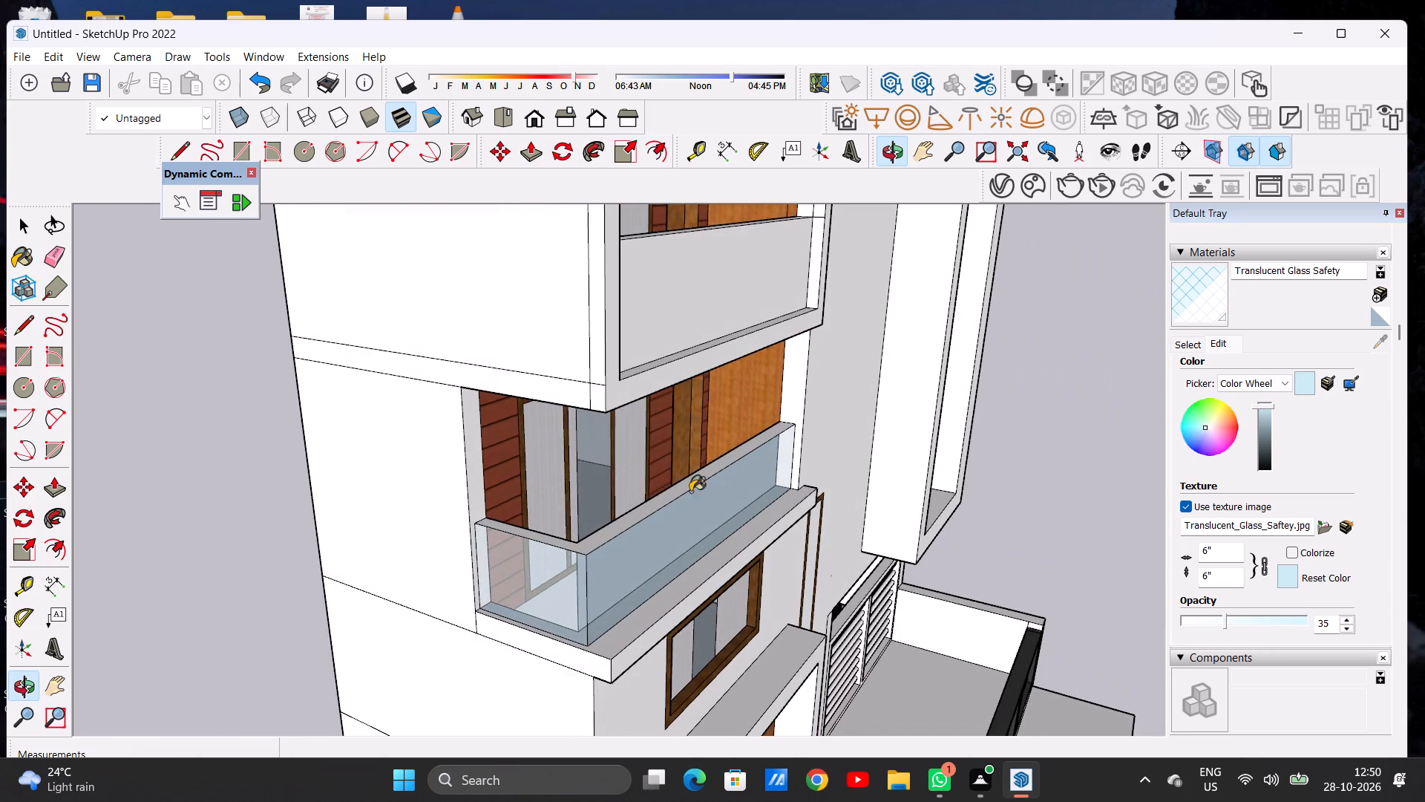
scroll(655, 497, "up", 3)
scroll(648, 501, "down", 1)
scroll(645, 503, "up", 2)
middle_click_drag(590, 505, 785, 508)
scroll(971, 484, "up", 7)
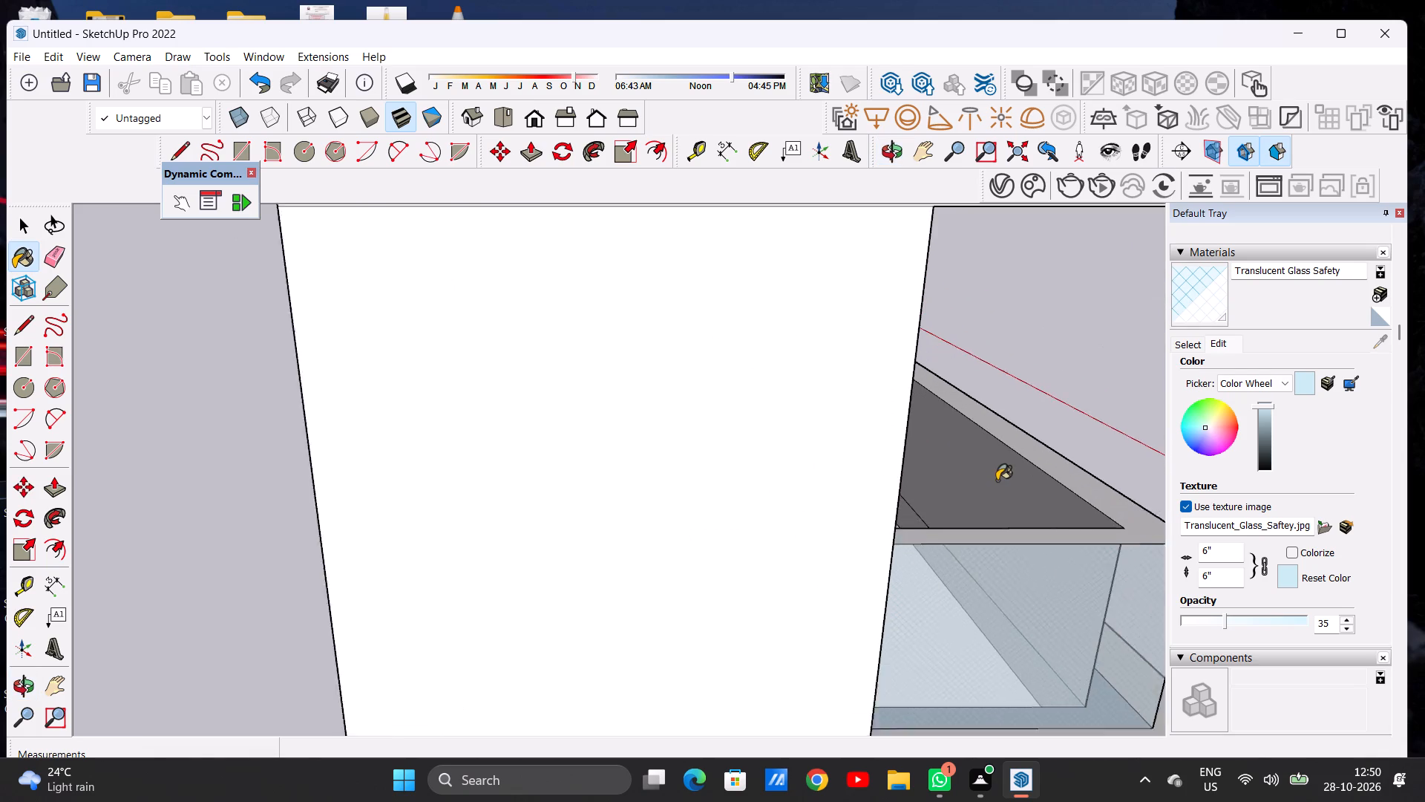
left_click(997, 480)
Paint the outer front face of the upper balcony parapet with Translucent Glass Safety.
middle_click_drag(963, 480, 561, 446)
scroll(612, 466, "down", 6)
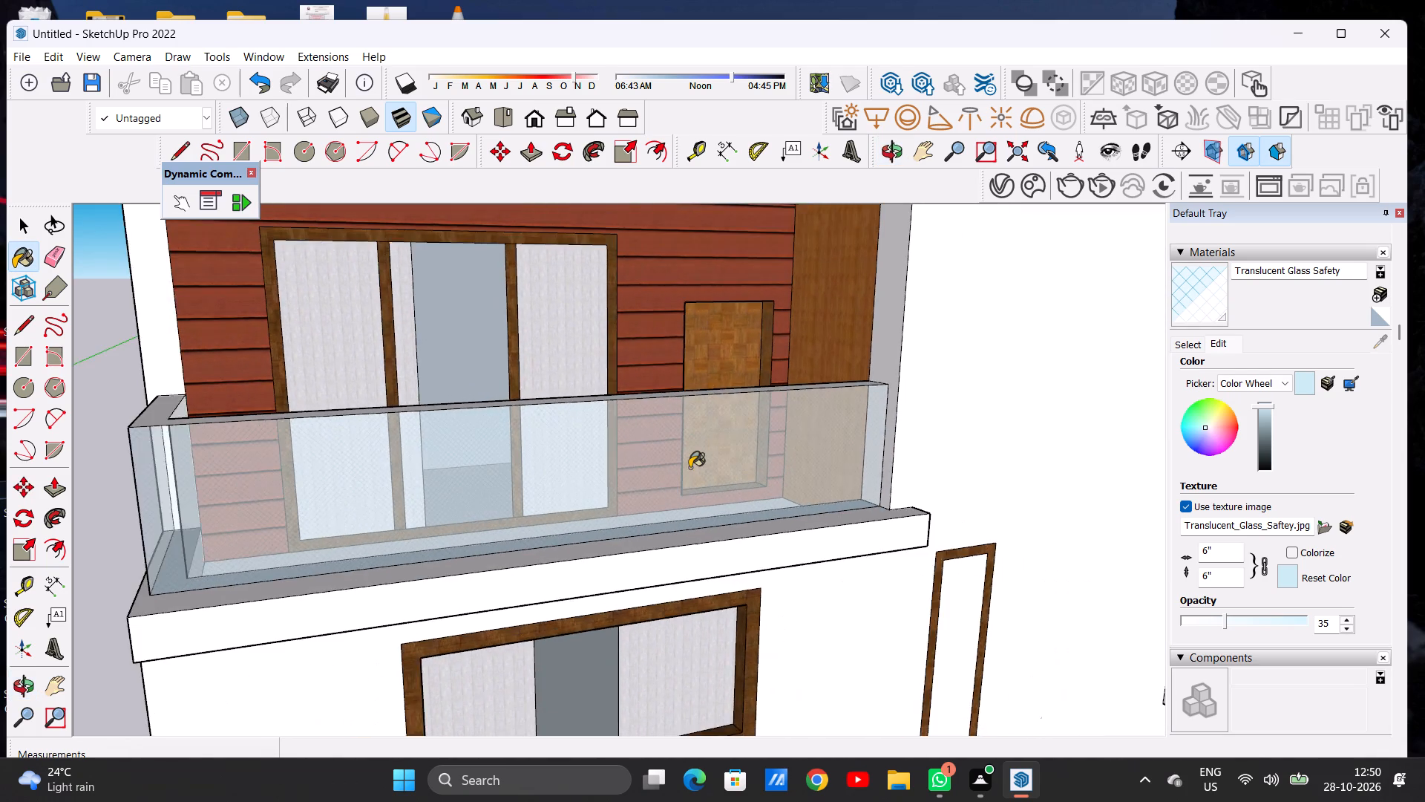
scroll(689, 468, "down", 12)
middle_click_drag(626, 489, 516, 466)
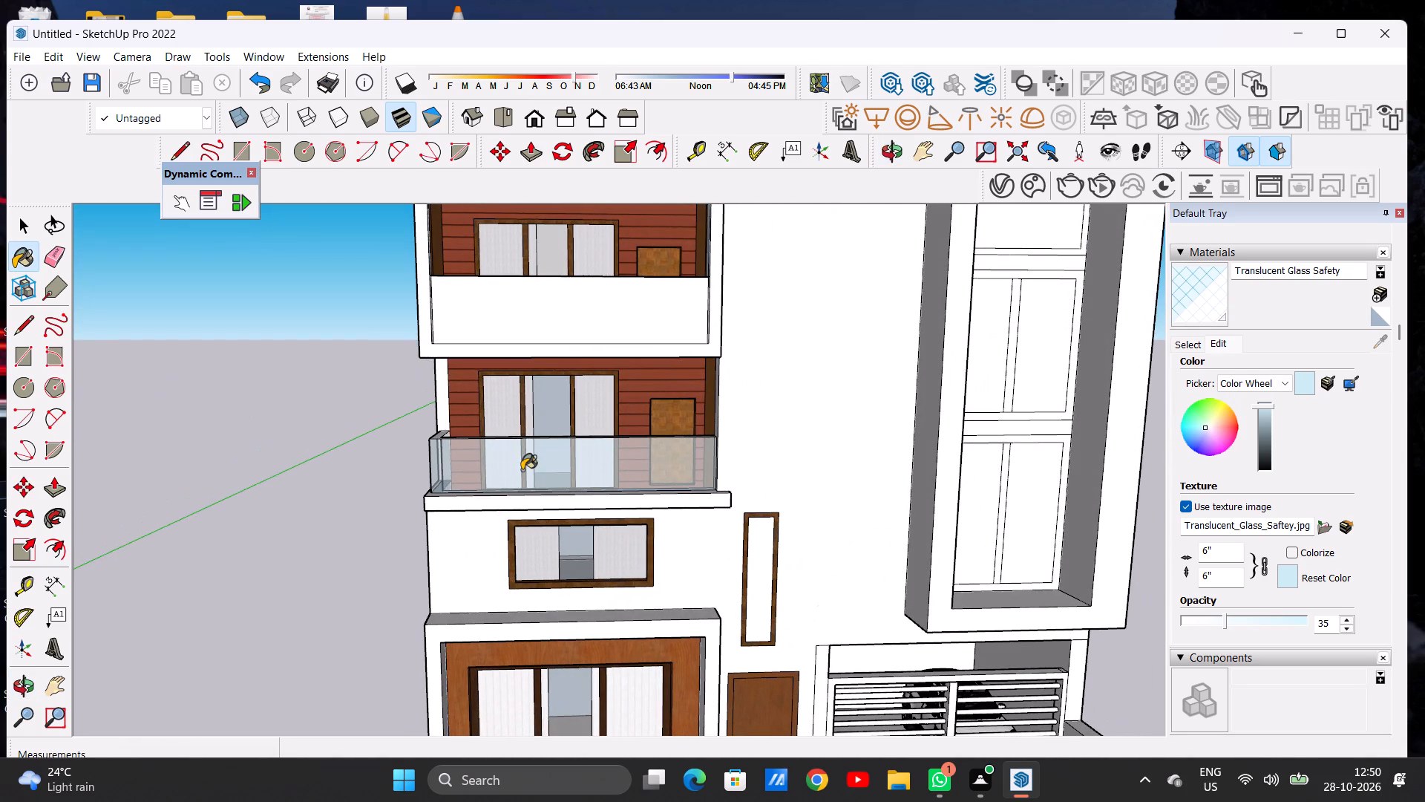
scroll(672, 495, "down", 4)
scroll(508, 358, "up", 2)
scroll(508, 358, "down", 1)
scroll(508, 358, "up", 5)
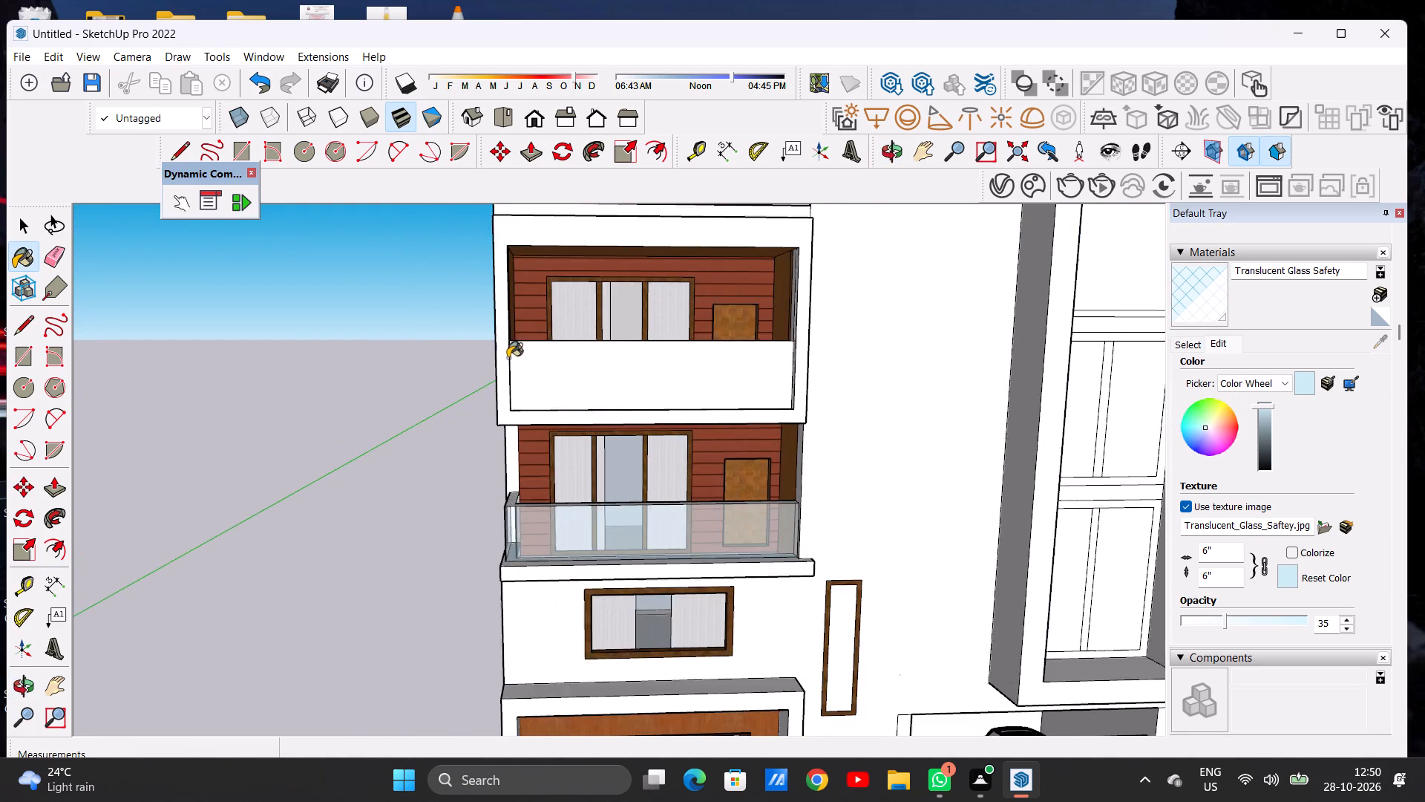
scroll(600, 364, "up", 2)
scroll(600, 364, "down", 1)
scroll(600, 364, "up", 2)
left_click(600, 364)
Paint the inner face of the upper balcony parapet with Translucent Glass Safety.
scroll(602, 389, "down", 8)
middle_click_drag(638, 349, 461, 407)
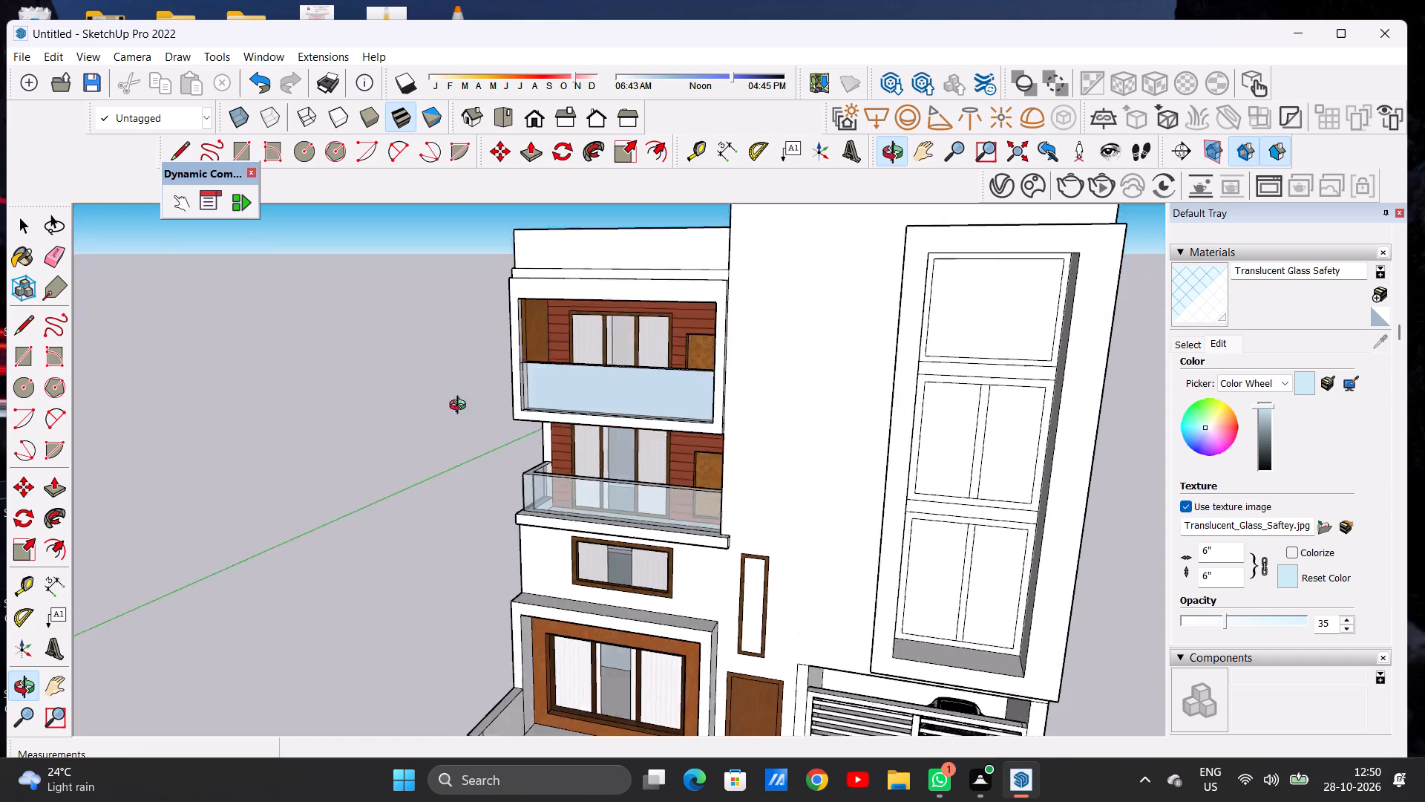
middle_click_drag(461, 407, 436, 436)
scroll(594, 351, "up", 1)
scroll(594, 351, "down", 1)
scroll(594, 351, "up", 17)
middle_click_drag(579, 394, 278, 427)
left_click(232, 437)
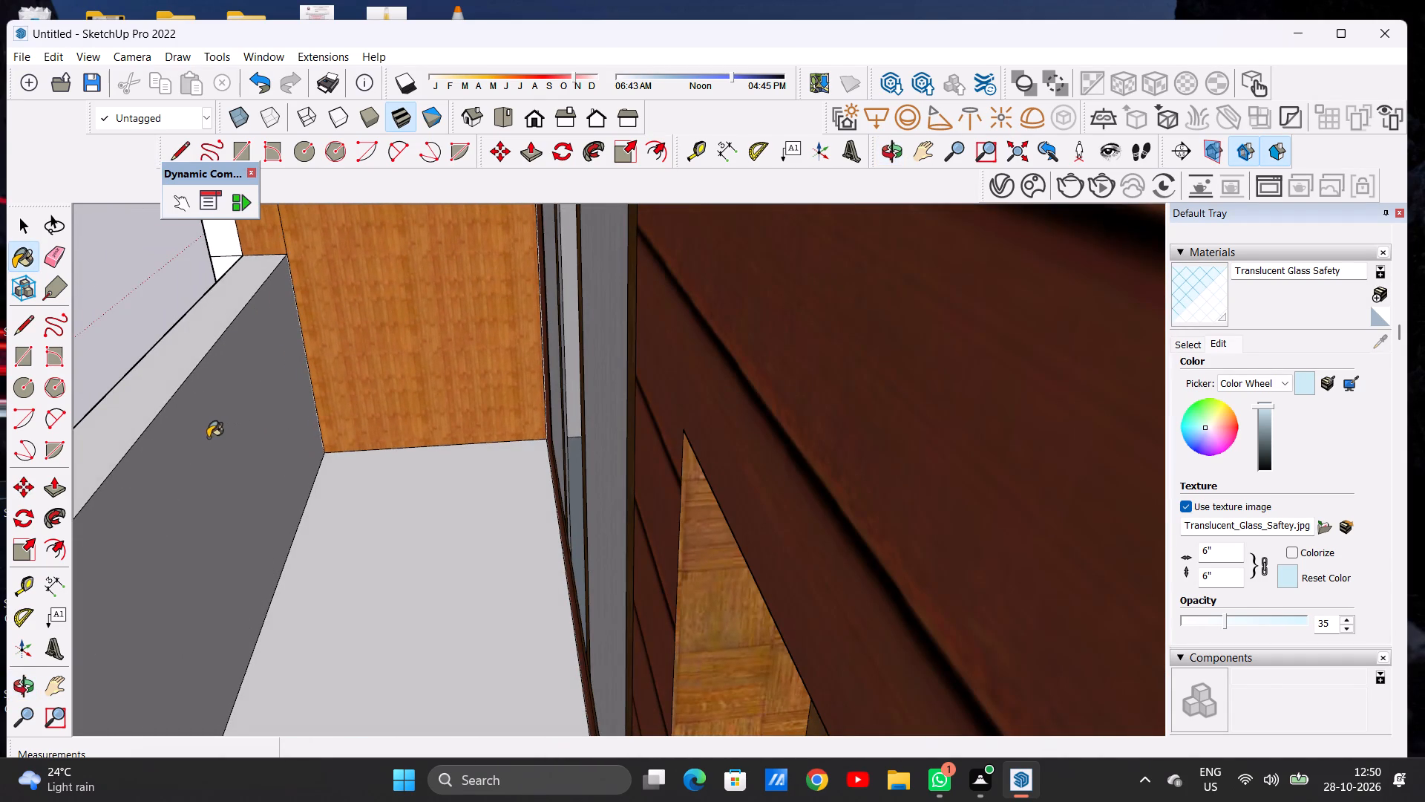
Examine the glass parapets of both balconies from the outside and against the front facade.
middle_click_drag(208, 437, 589, 368)
scroll(495, 460, "down", 5)
scroll(495, 463, "up", 1)
scroll(495, 463, "down", 13)
scroll(511, 458, "up", 1)
scroll(520, 458, "down", 4)
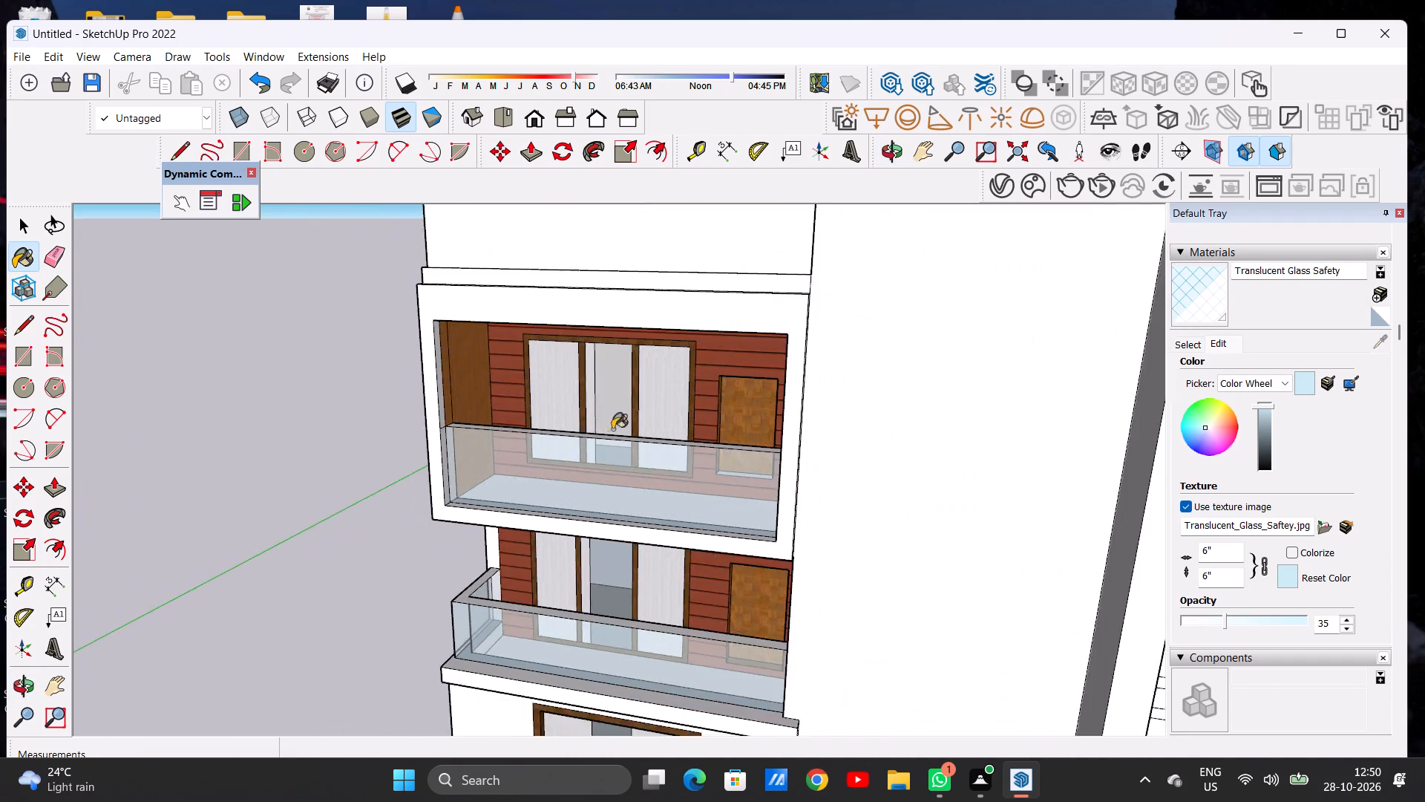
scroll(612, 429, "down", 3)
middle_click_drag(605, 443, 682, 374)
scroll(681, 390, "down", 16)
scroll(653, 510, "up", 14)
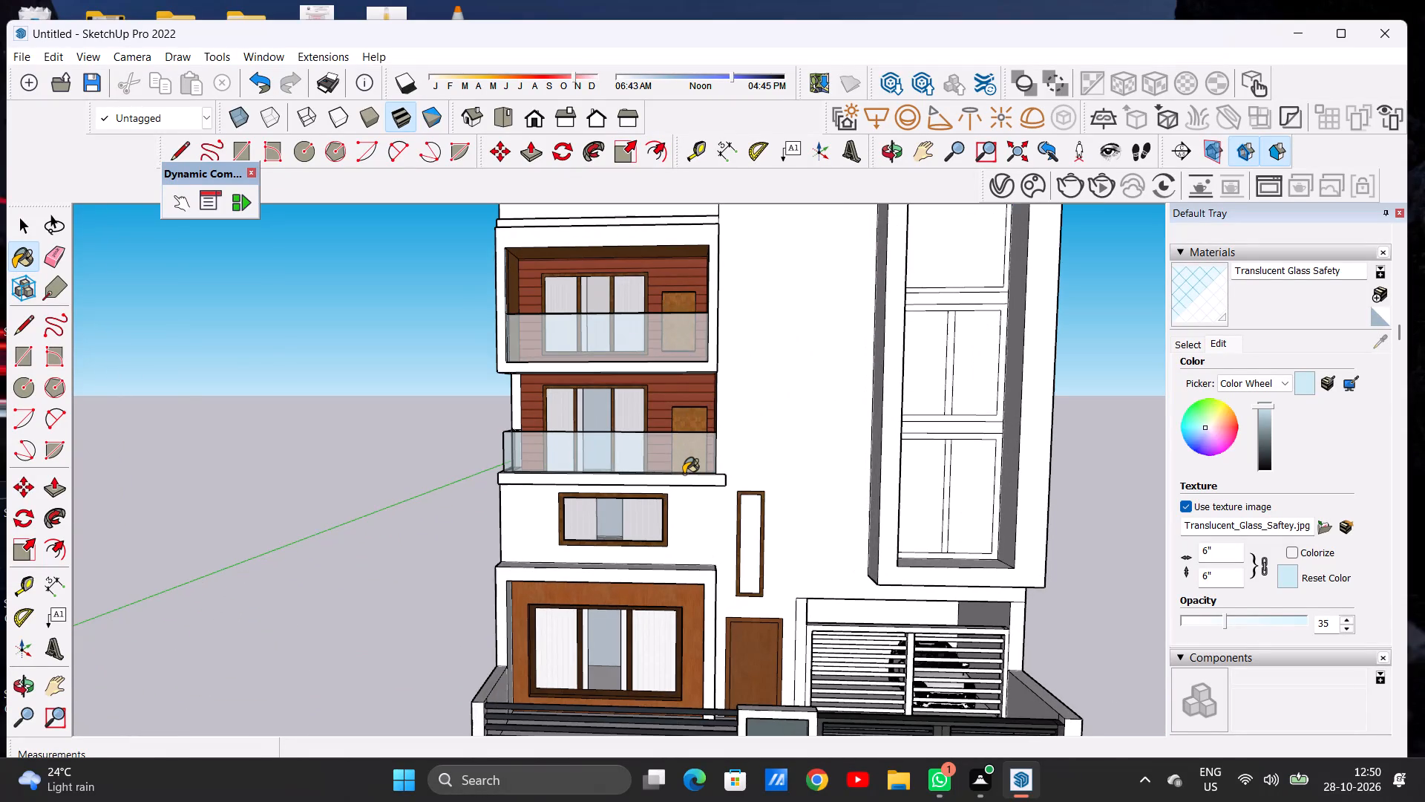
Paint the outer side and front faces of the roof terrace parapet with Translucent Glass Safety.
scroll(664, 492, "down", 8)
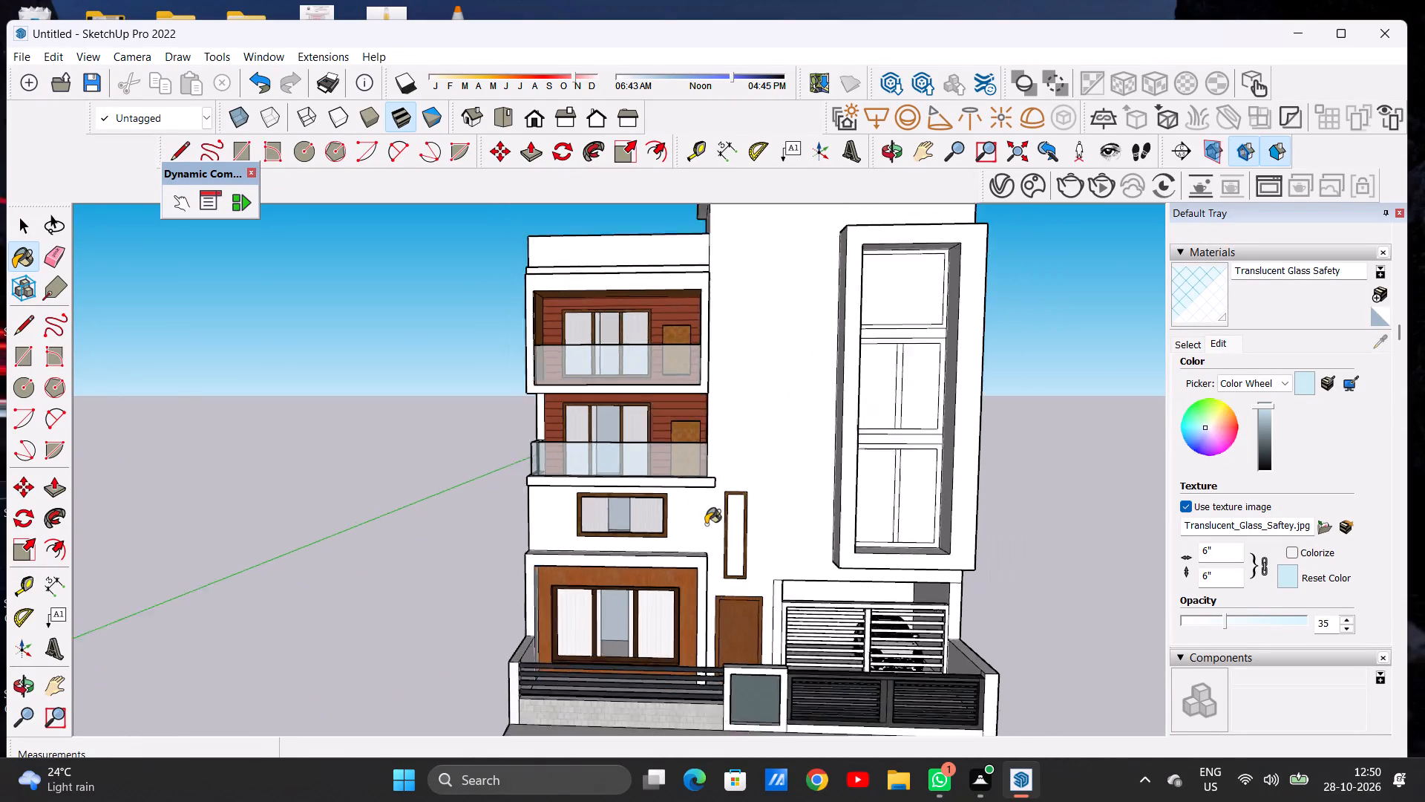
scroll(660, 540, "down", 8)
scroll(586, 359, "up", 4)
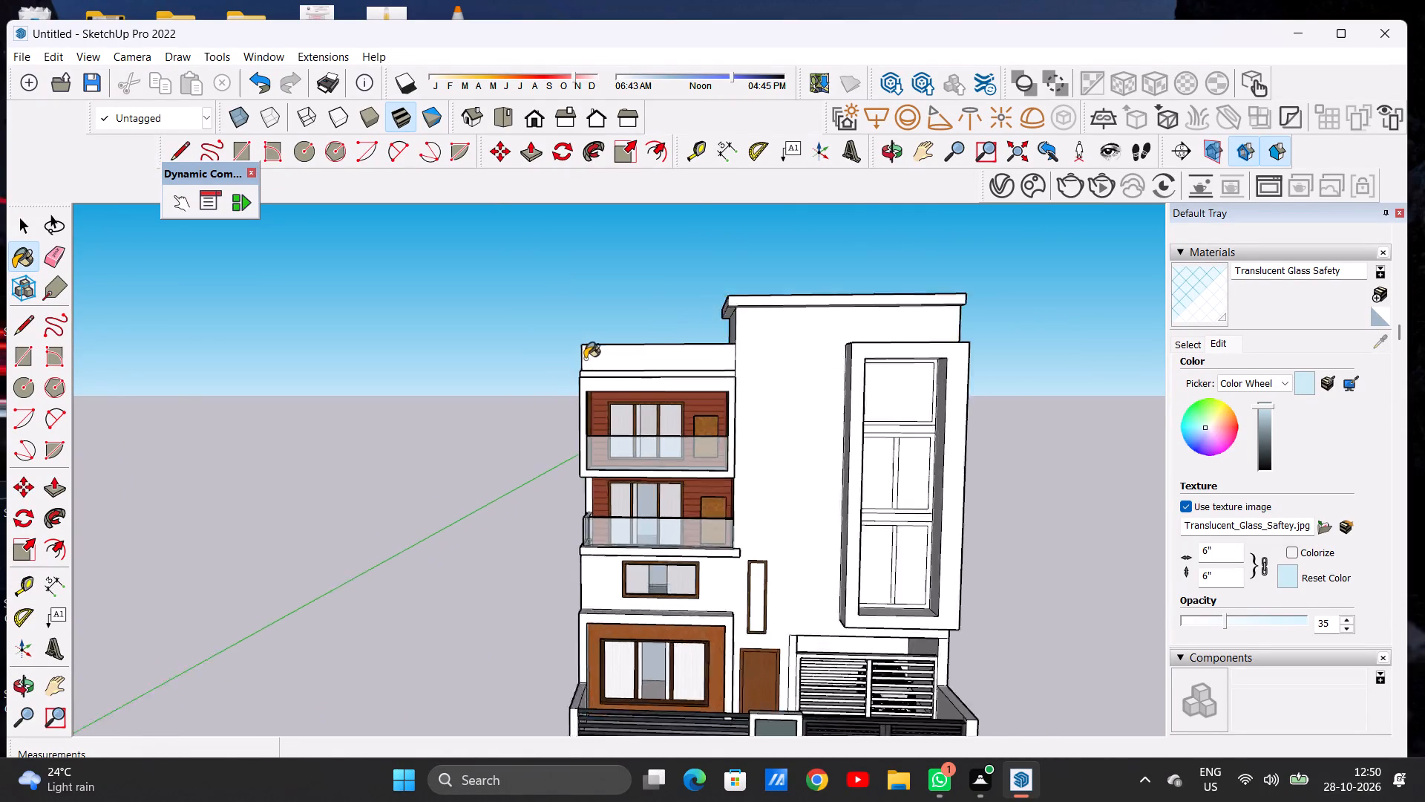
scroll(585, 359, "up", 10)
middle_click_drag(580, 362, 739, 449)
scroll(636, 406, "up", 2)
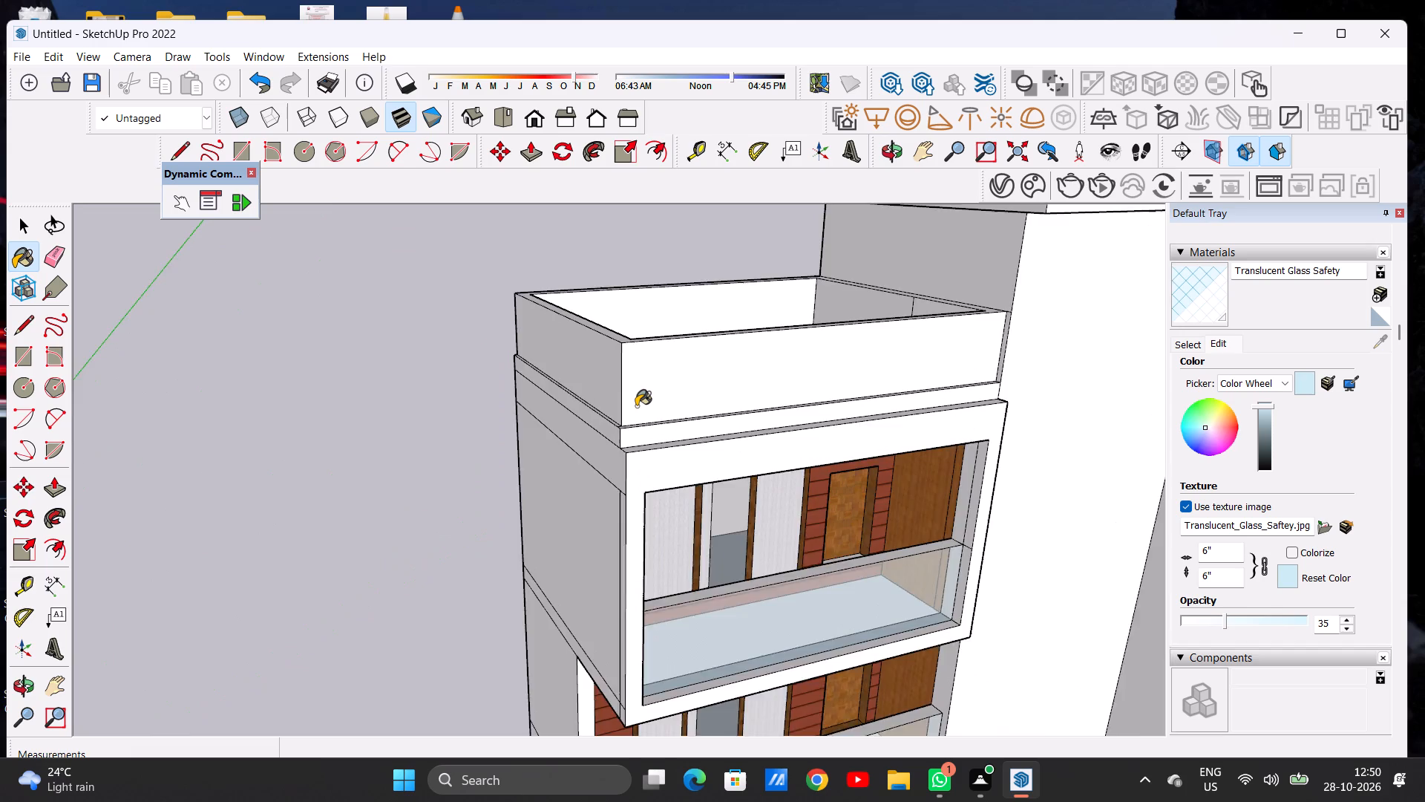
scroll(636, 406, "up", 5)
left_click(595, 342)
left_click(656, 345)
Paint the outer rear face of the roof terrace parapet with Translucent Glass Safety.
scroll(626, 395, "down", 8)
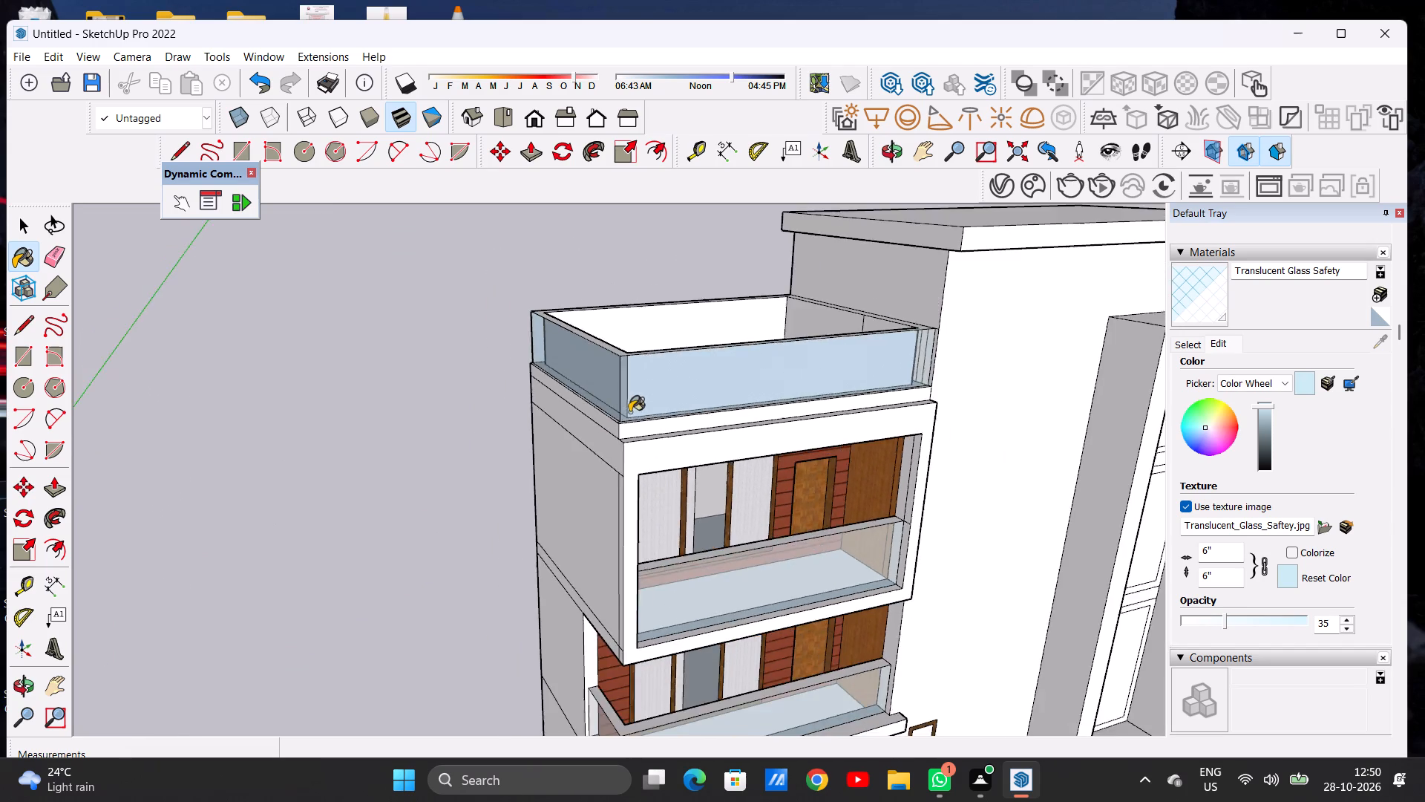
scroll(696, 393, "down", 5)
middle_click_drag(551, 384, 897, 374)
middle_click_drag(576, 367, 779, 384)
scroll(794, 352, "up", 13)
left_click(803, 333)
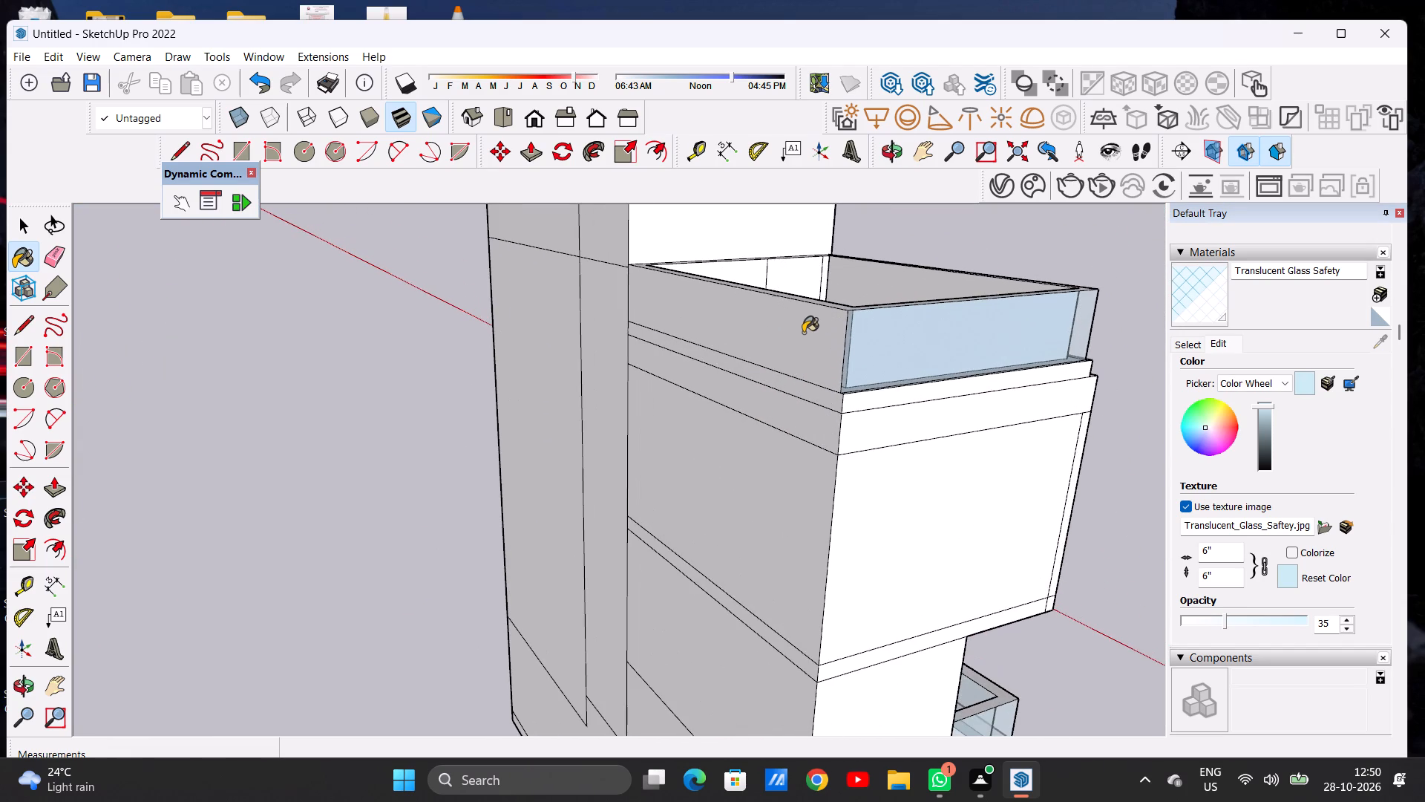
Paint the inner rear, tower-side and front faces of the roof terrace parapet with Translucent Glass Safety.
scroll(781, 294, "down", 1)
middle_click_drag(781, 294, 551, 399)
scroll(641, 363, "up", 6)
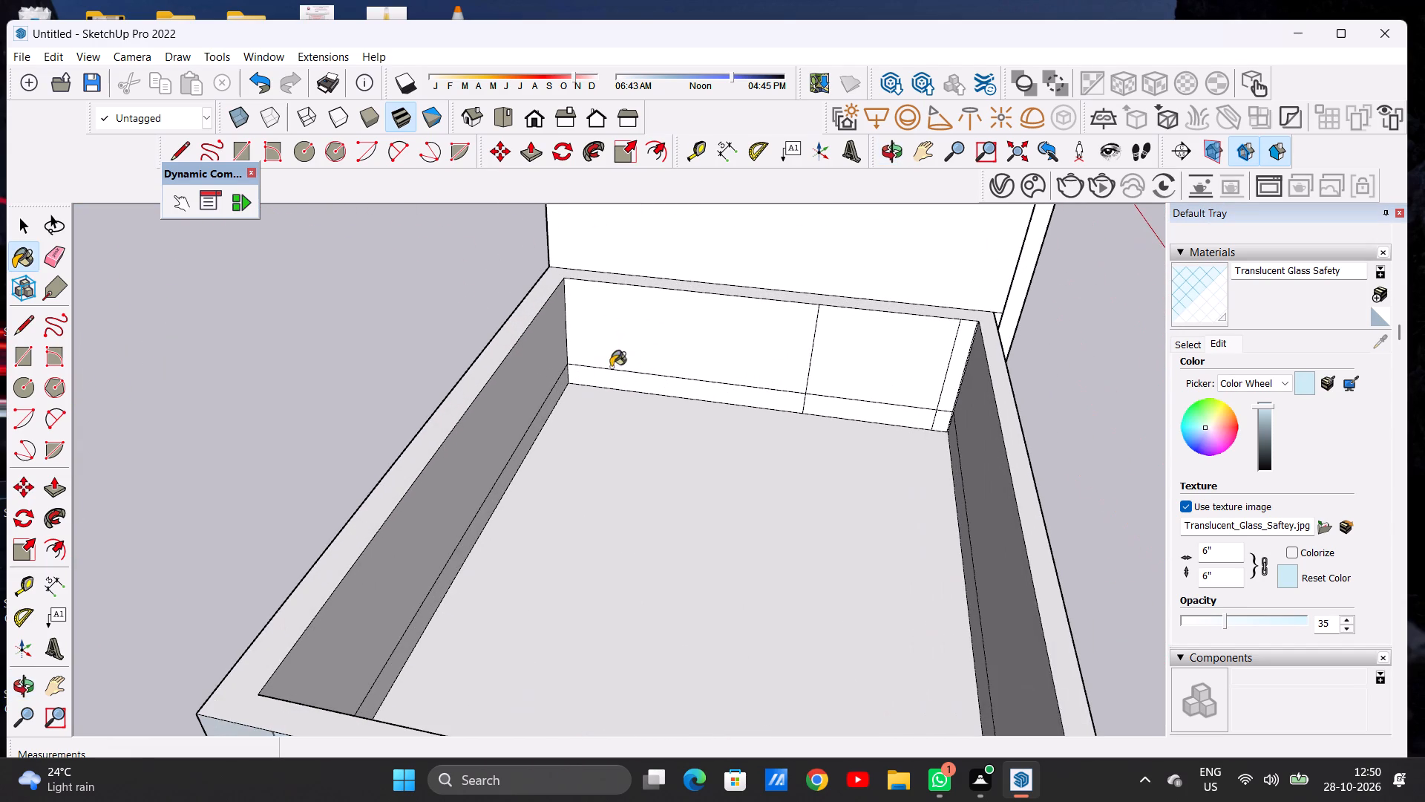
left_click(514, 404)
left_click(692, 342)
left_click(859, 344)
scroll(767, 363, "down", 7)
middle_click_drag(701, 410, 864, 399)
scroll(638, 426, "down", 6)
scroll(856, 350, "up", 2)
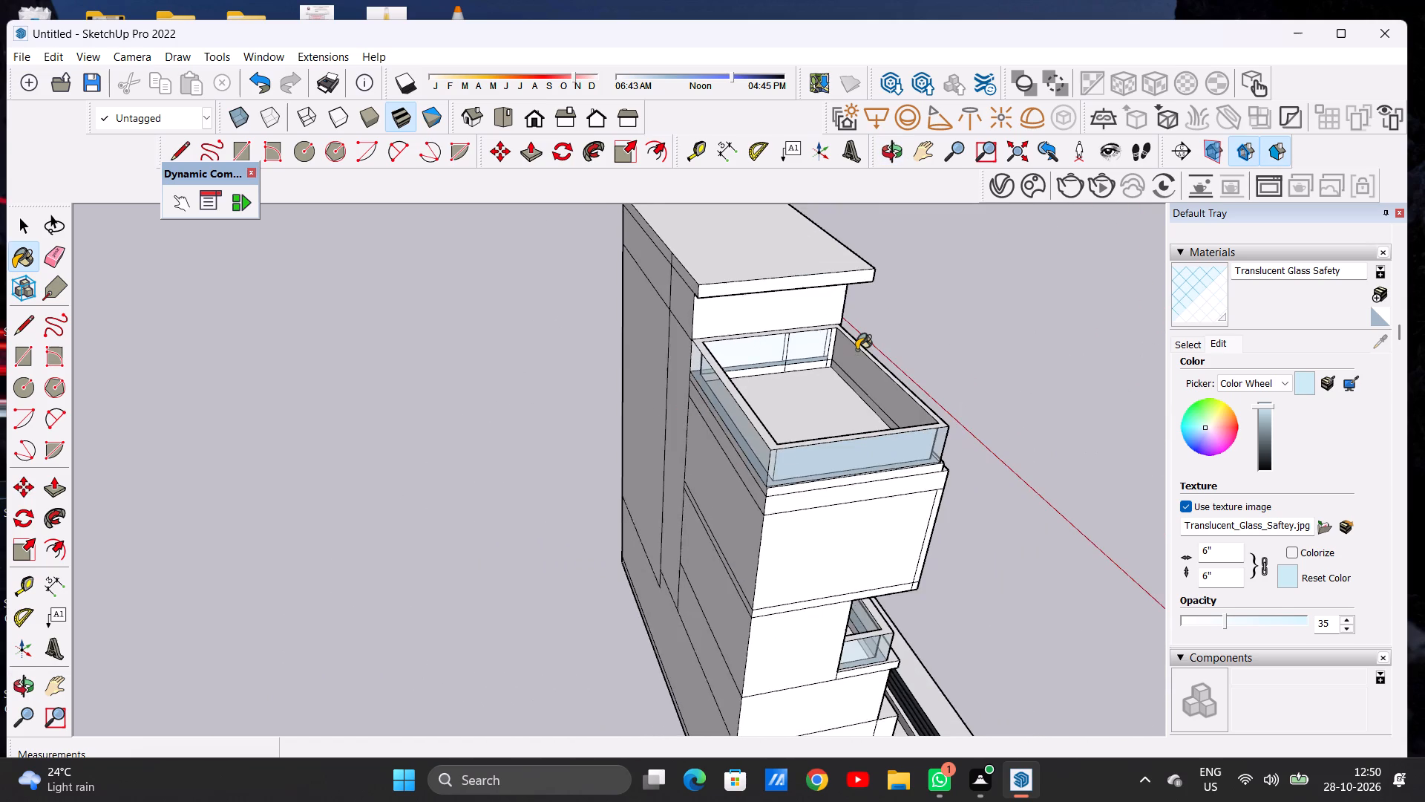
scroll(856, 350, "up", 10)
left_click(878, 391)
Paint the inner face of the roof terrace parapet's side opposite the tower with Translucent Glass Safety.
middle_click_drag(818, 406, 597, 376)
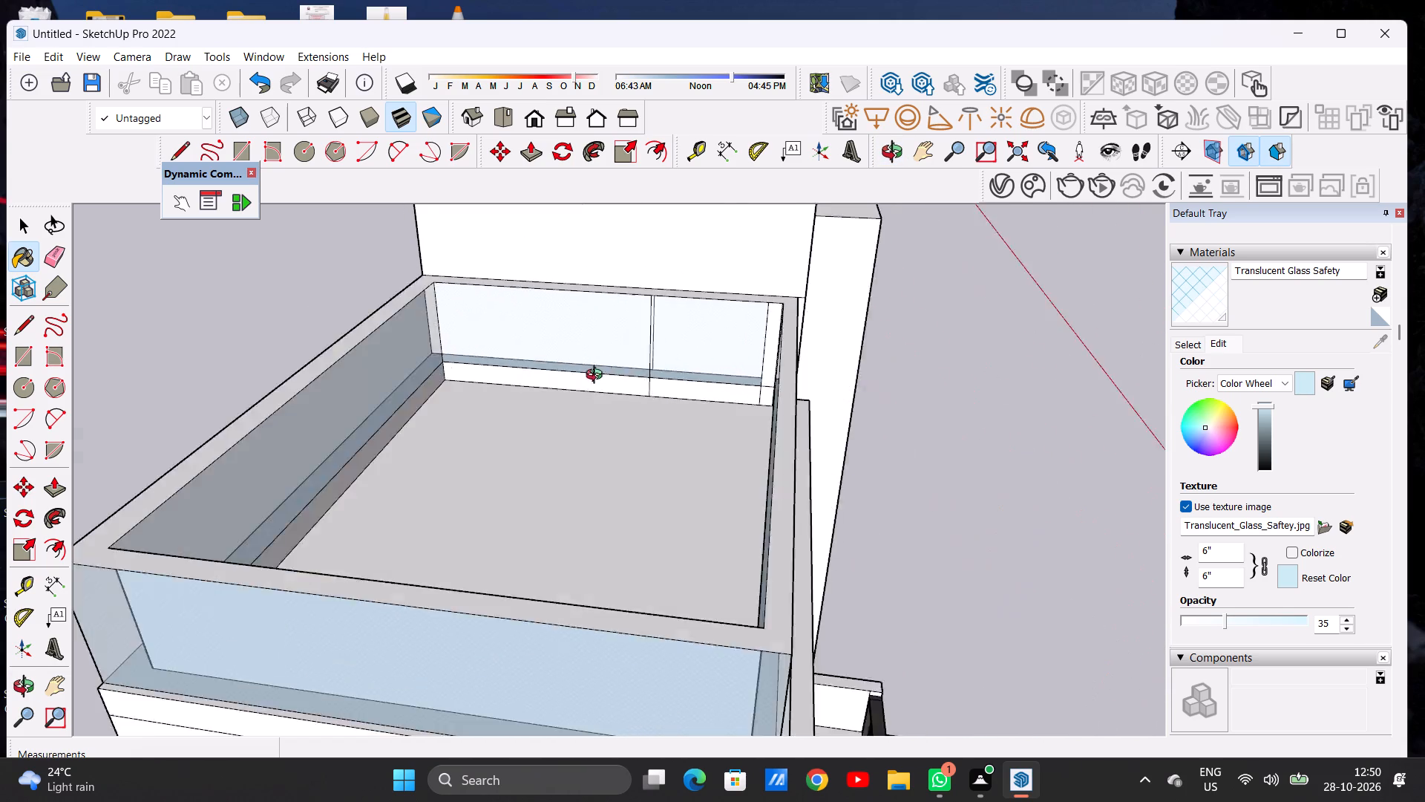
middle_click_drag(597, 376, 445, 345)
scroll(696, 396, "down", 11)
middle_click_drag(662, 415, 521, 366)
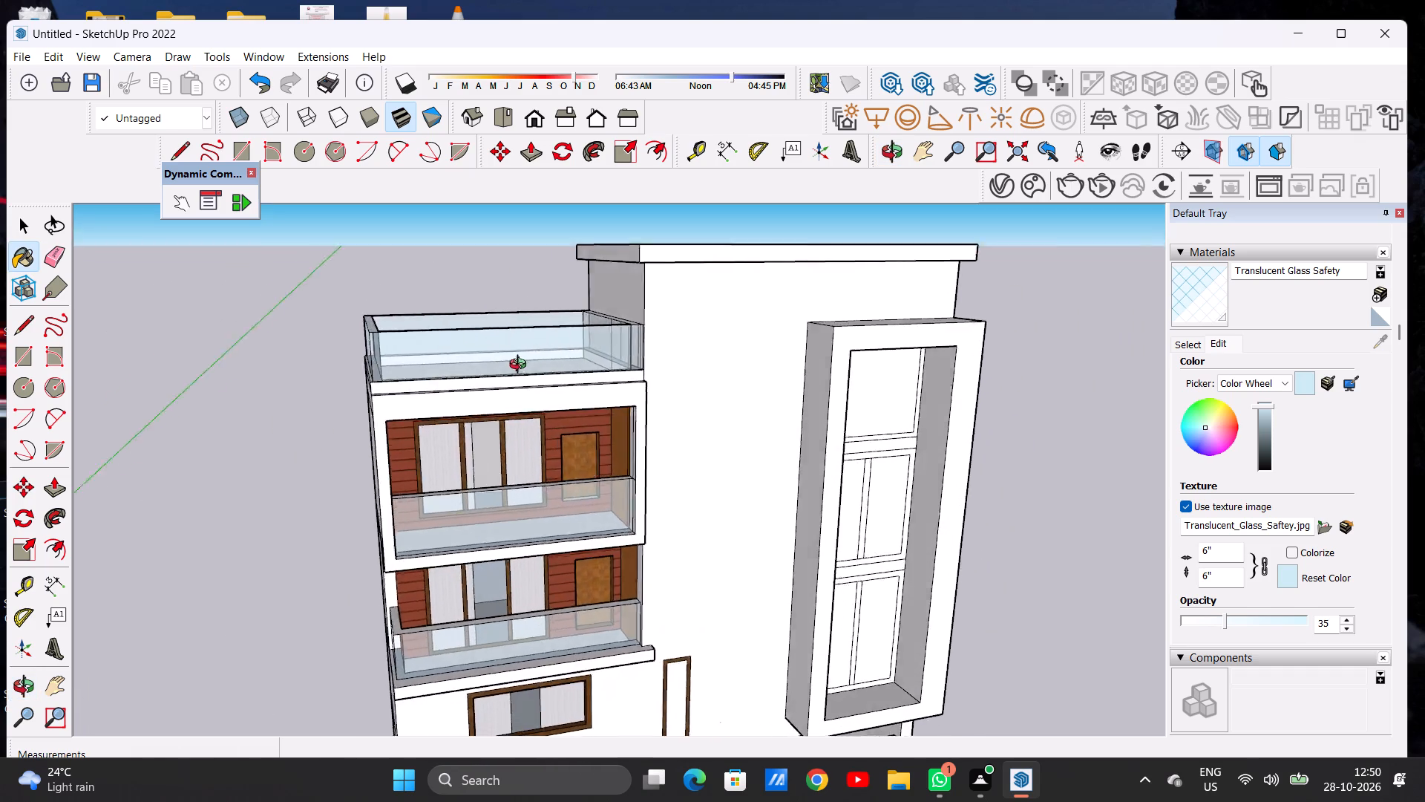
middle_click_drag(521, 366, 471, 339)
scroll(575, 382, "down", 16)
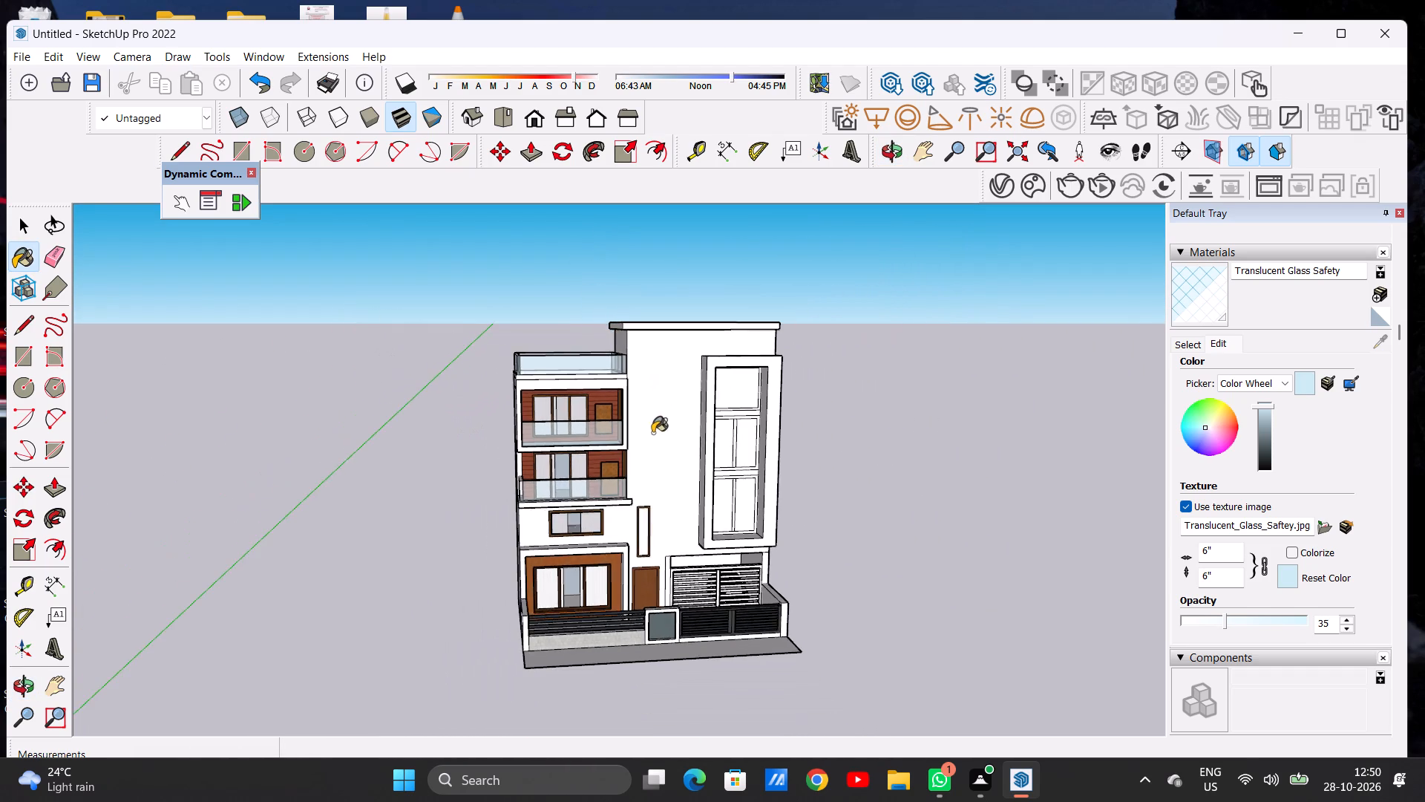
middle_click_drag(644, 466, 557, 433)
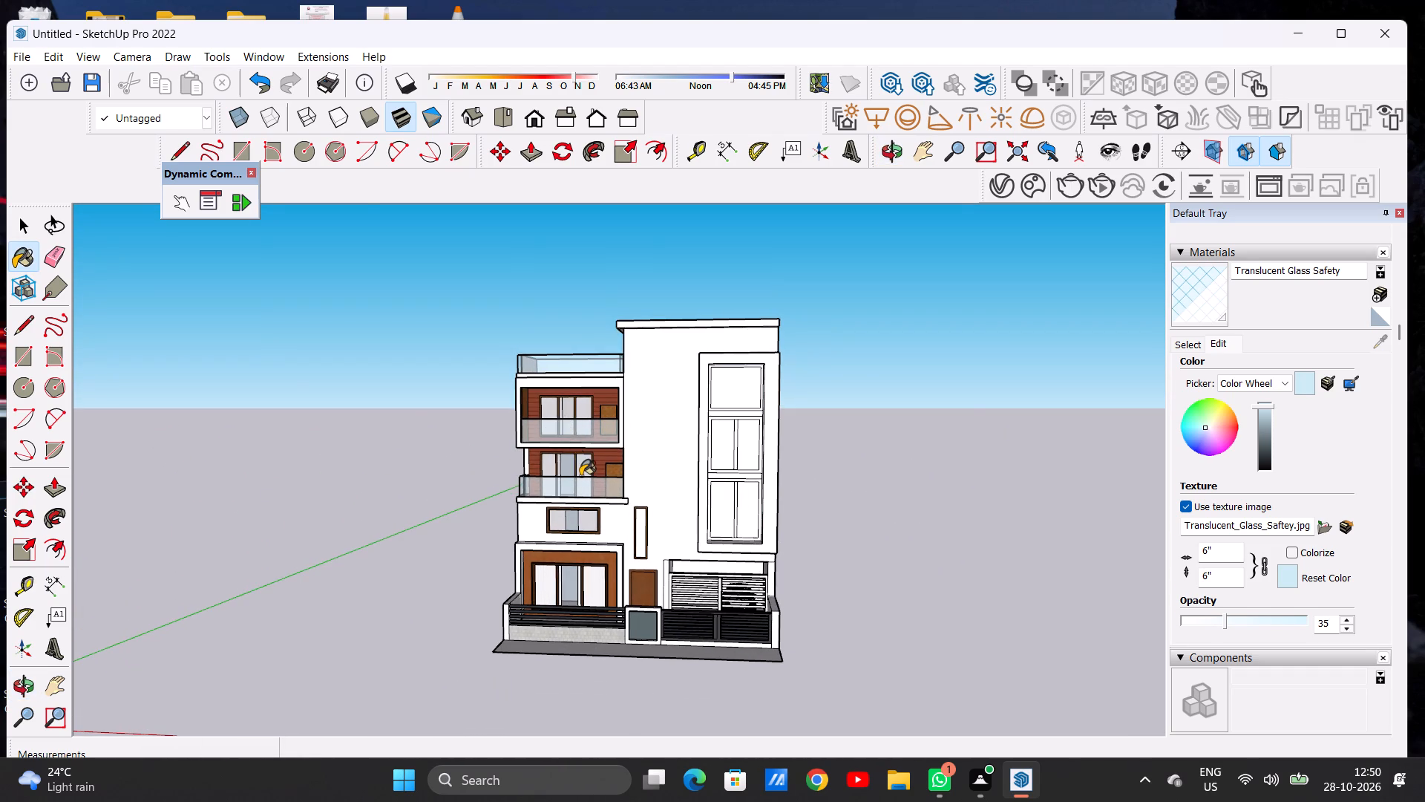
scroll(580, 476, "up", 7)
middle_click_drag(544, 322, 527, 525)
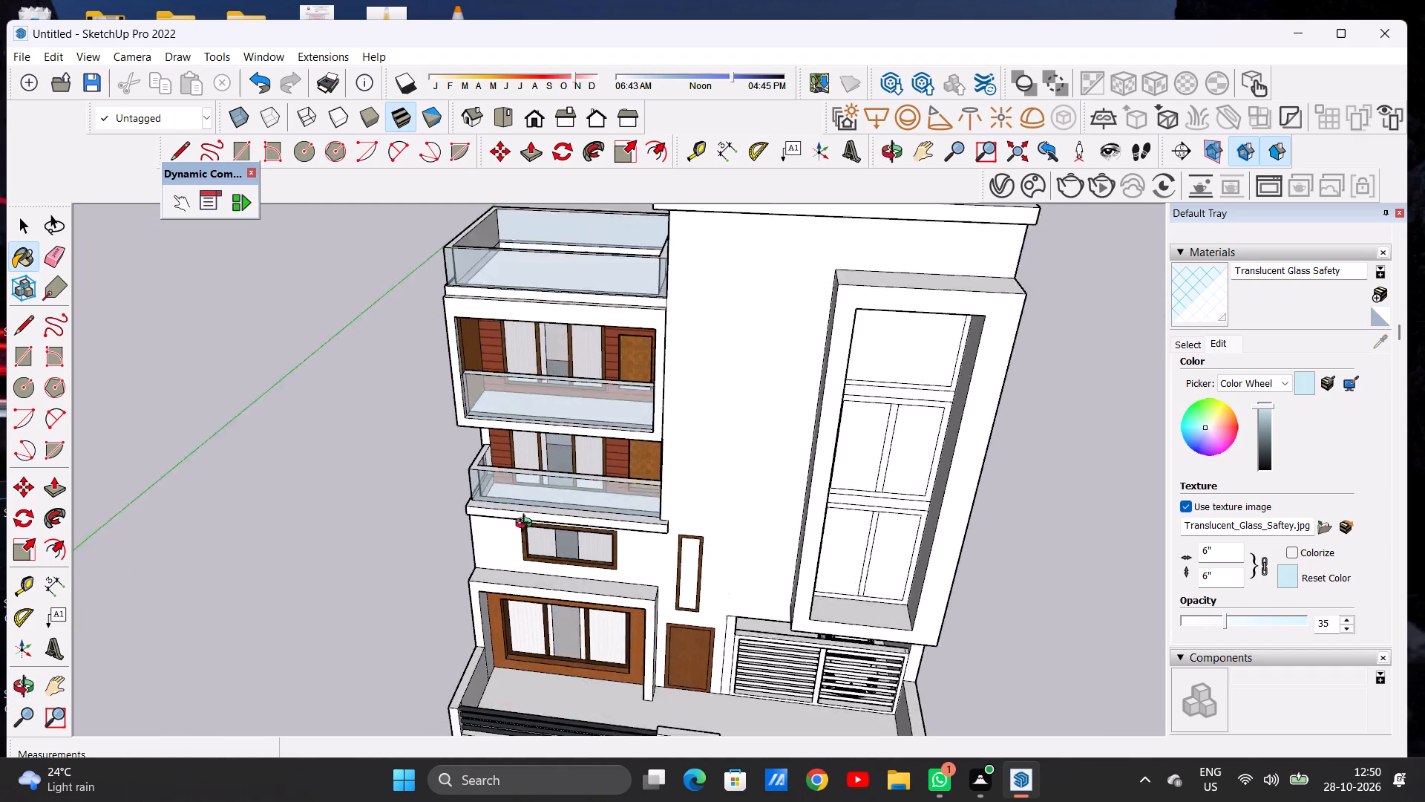
middle_click_drag(527, 525, 521, 549)
scroll(473, 252, "up", 7)
scroll(457, 255, "down", 1)
scroll(457, 255, "up", 3)
scroll(457, 255, "down", 1)
scroll(457, 255, "up", 8)
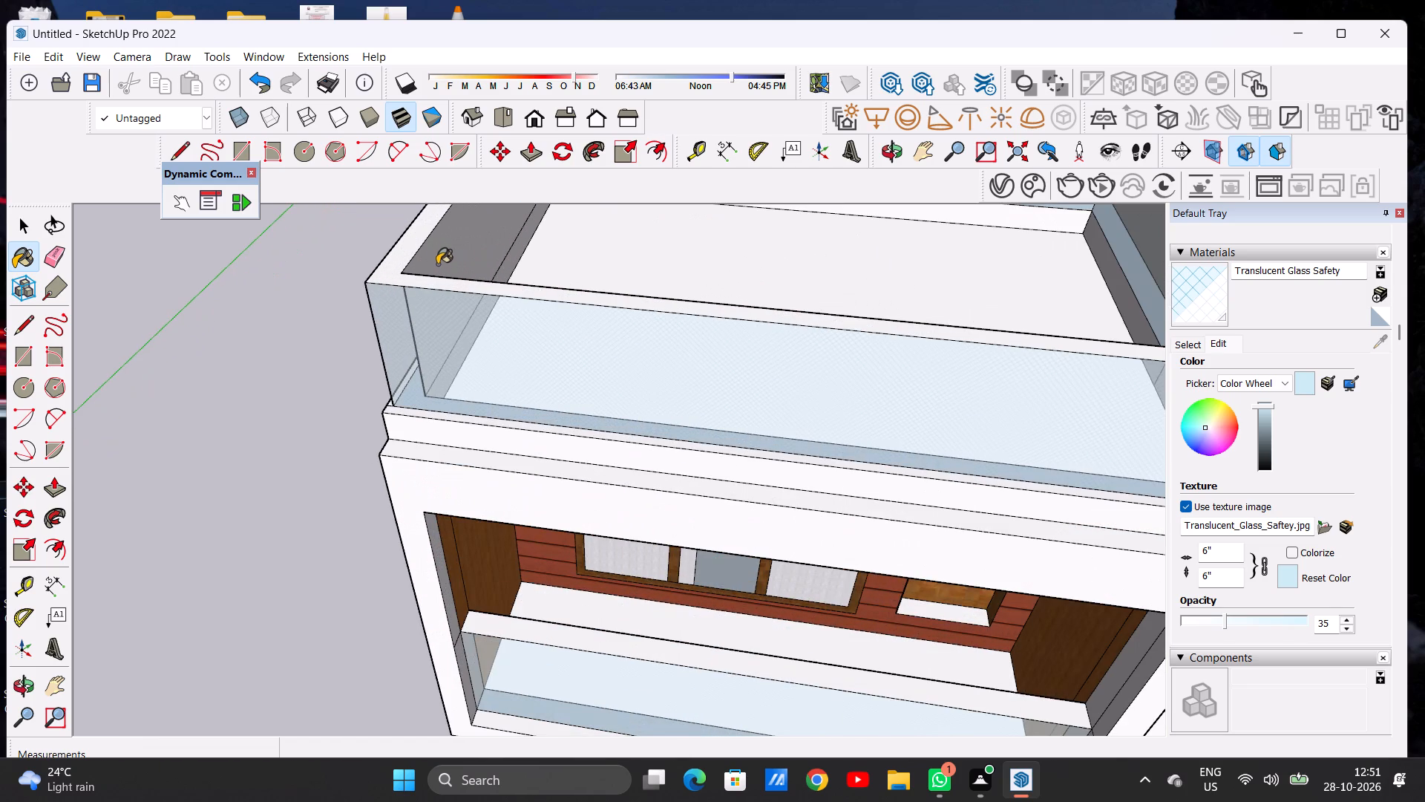
left_click(436, 265)
Examine the roof terrace and balcony glass parapets against the whole front facade.
scroll(542, 305, "down", 12)
scroll(597, 356, "up", 1)
scroll(598, 357, "down", 6)
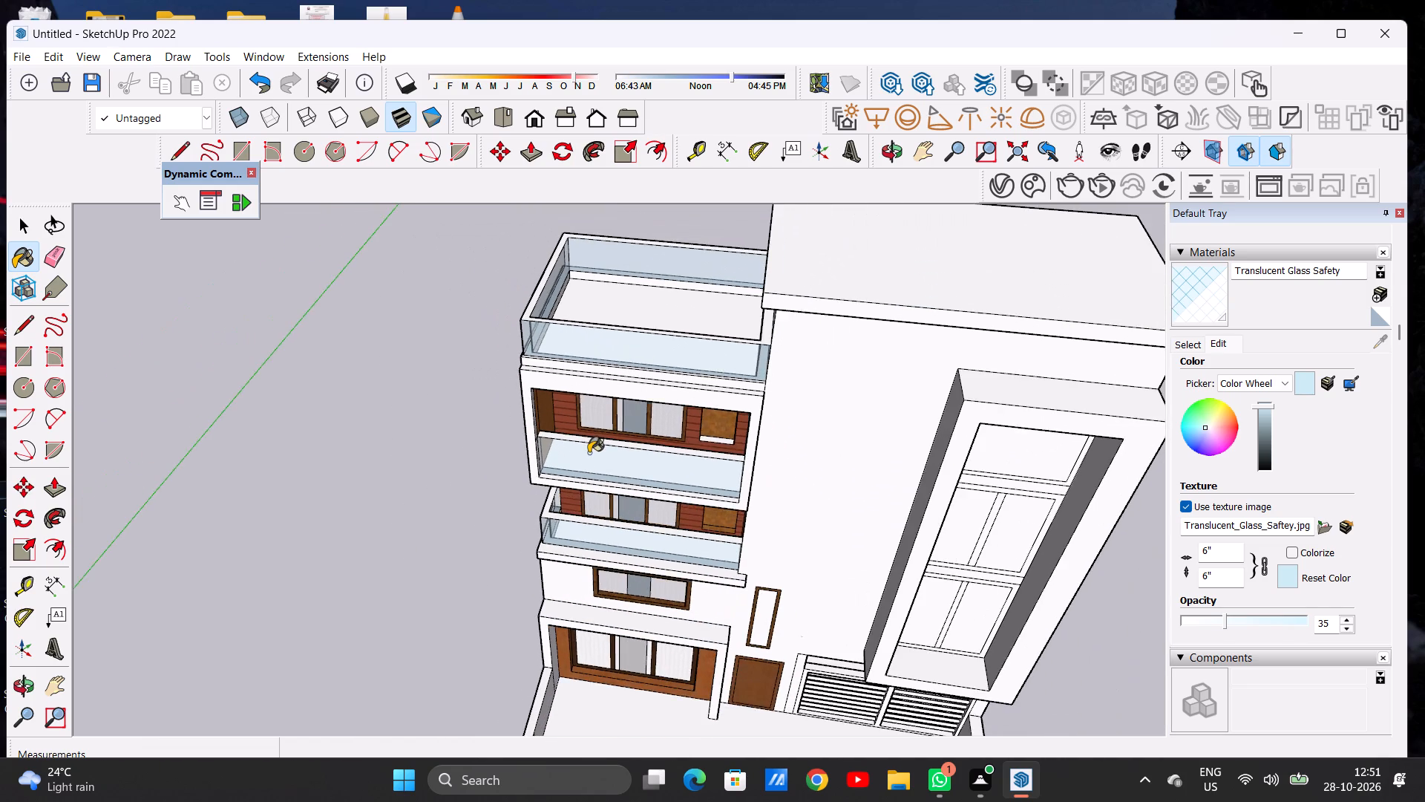
middle_click_drag(588, 446, 754, 286)
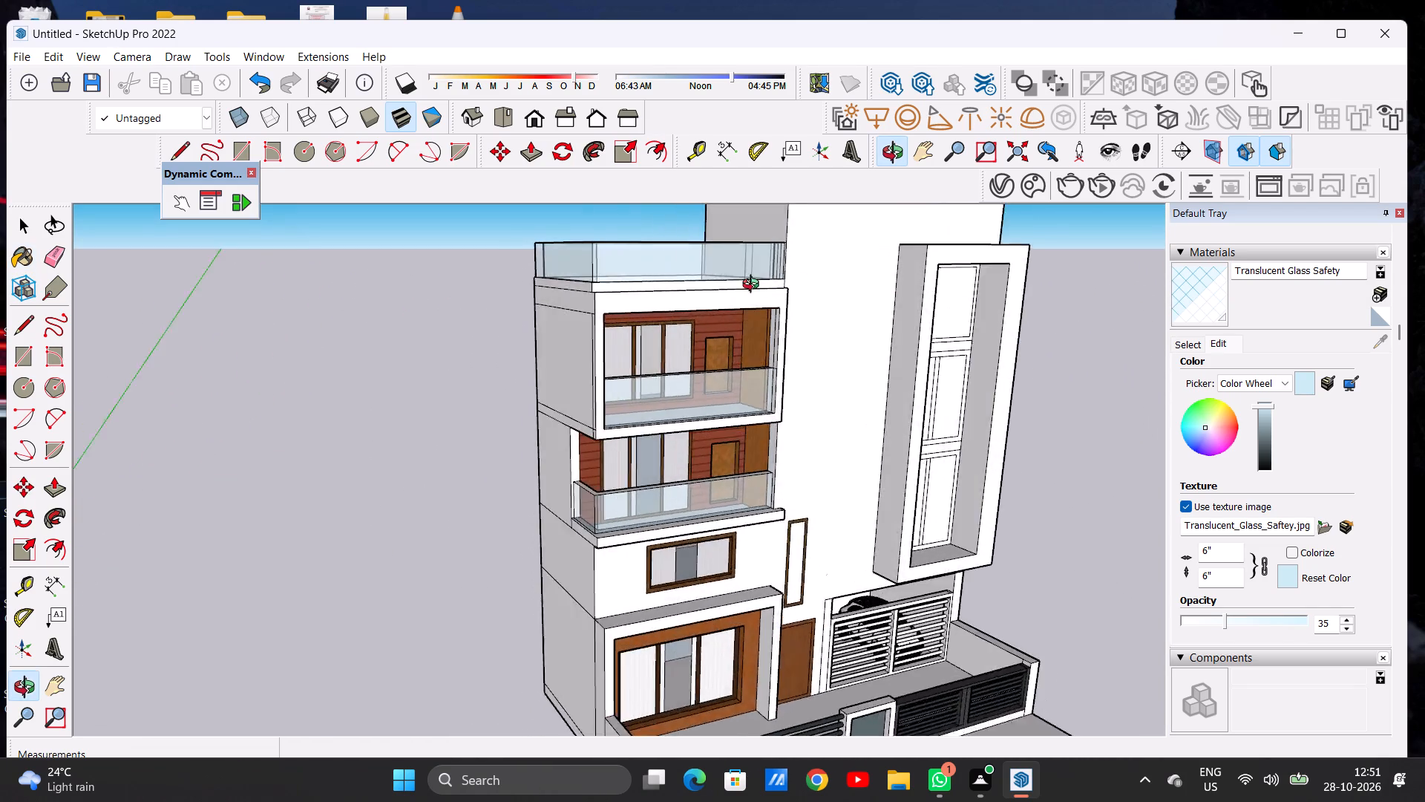
middle_click_drag(754, 286, 587, 281)
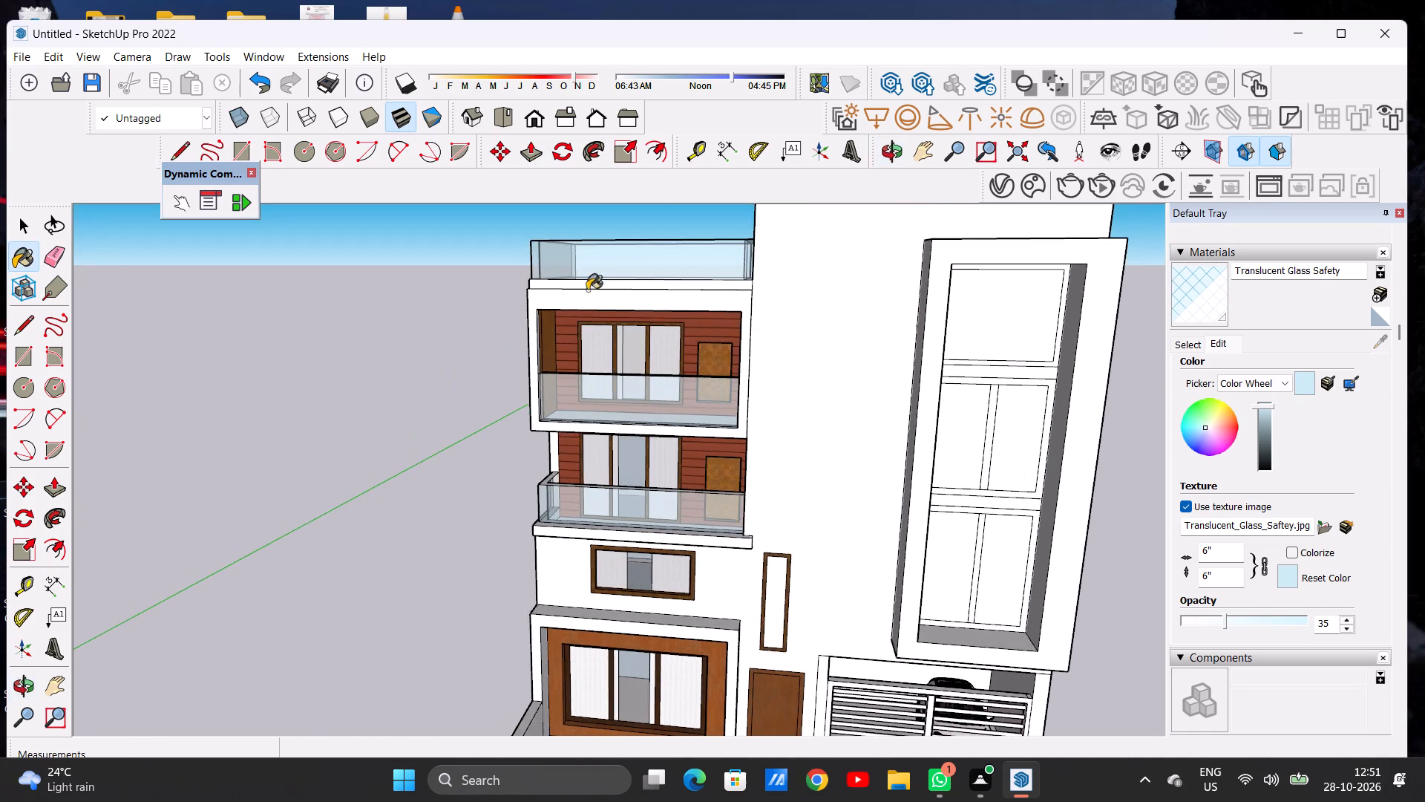
scroll(580, 363, "down", 20)
scroll(580, 363, "down", 1)
middle_click_drag(615, 396, 652, 371)
scroll(657, 360, "up", 6)
key("space")
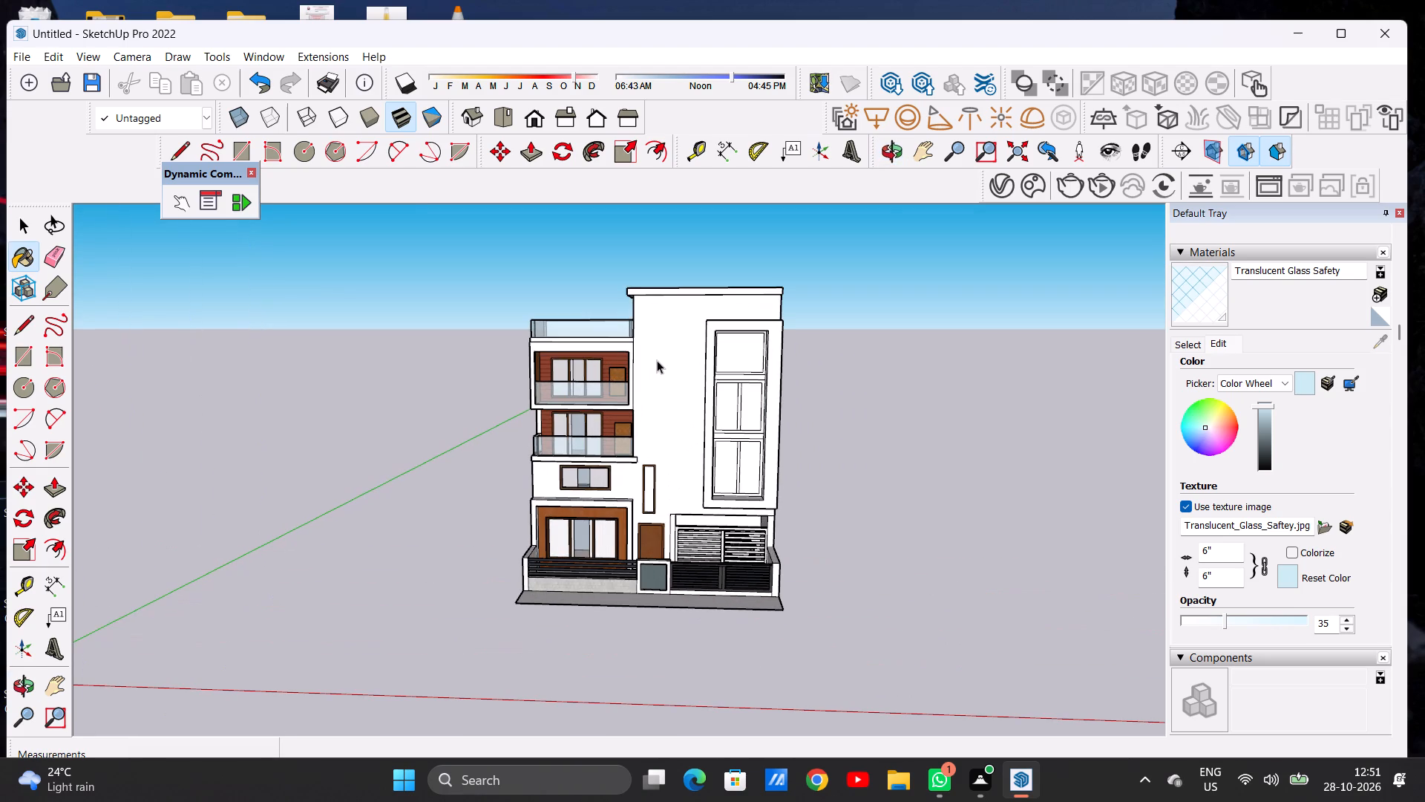
scroll(646, 386, "down", 6)
scroll(655, 451, "up", 1)
scroll(654, 451, "down", 1)
scroll(654, 451, "up", 3)
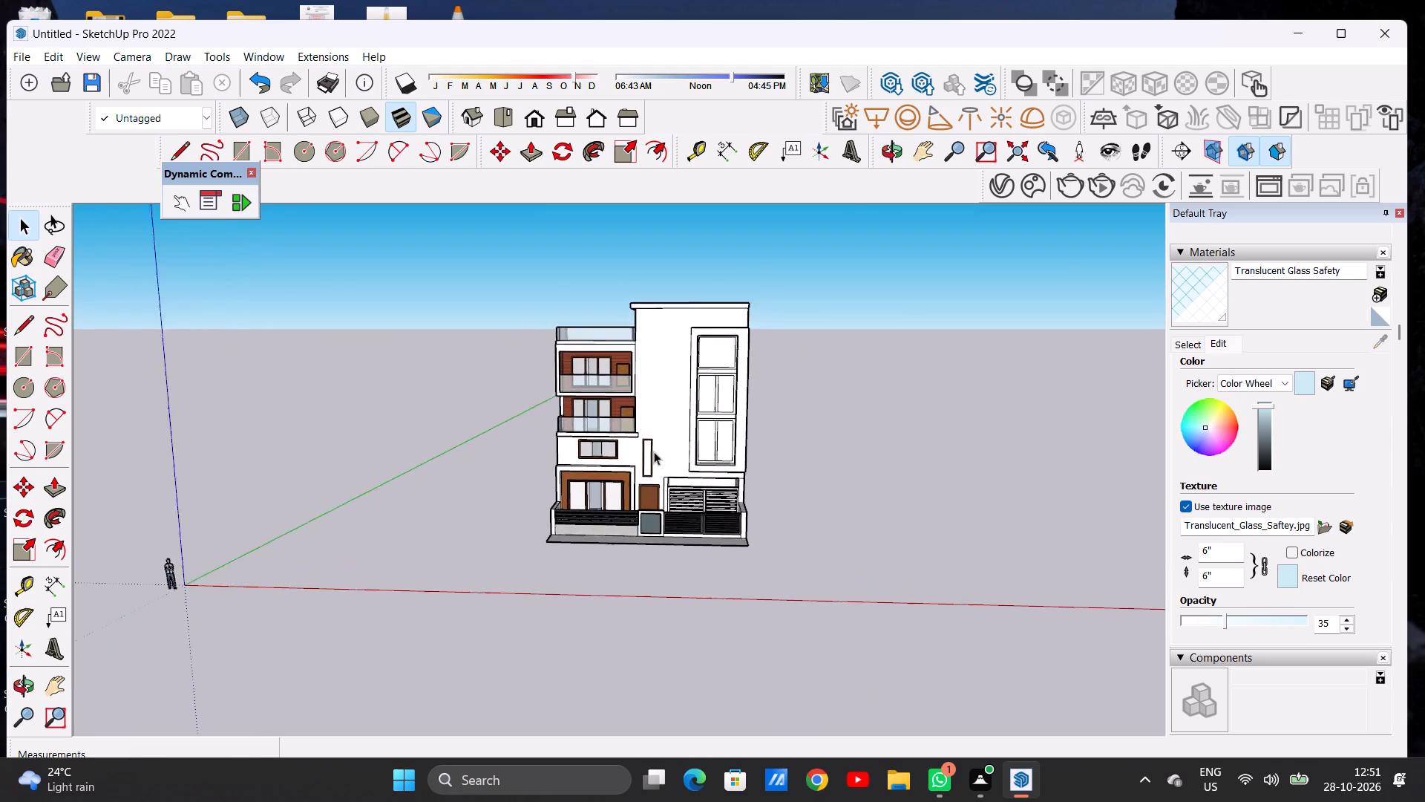
Paint the pane of the narrow vertical window above the entrance door with Translucent Glass Gray.
scroll(654, 451, "up", 20)
scroll(654, 451, "up", 3)
scroll(646, 453, "down", 1)
scroll(645, 452, "up", 8)
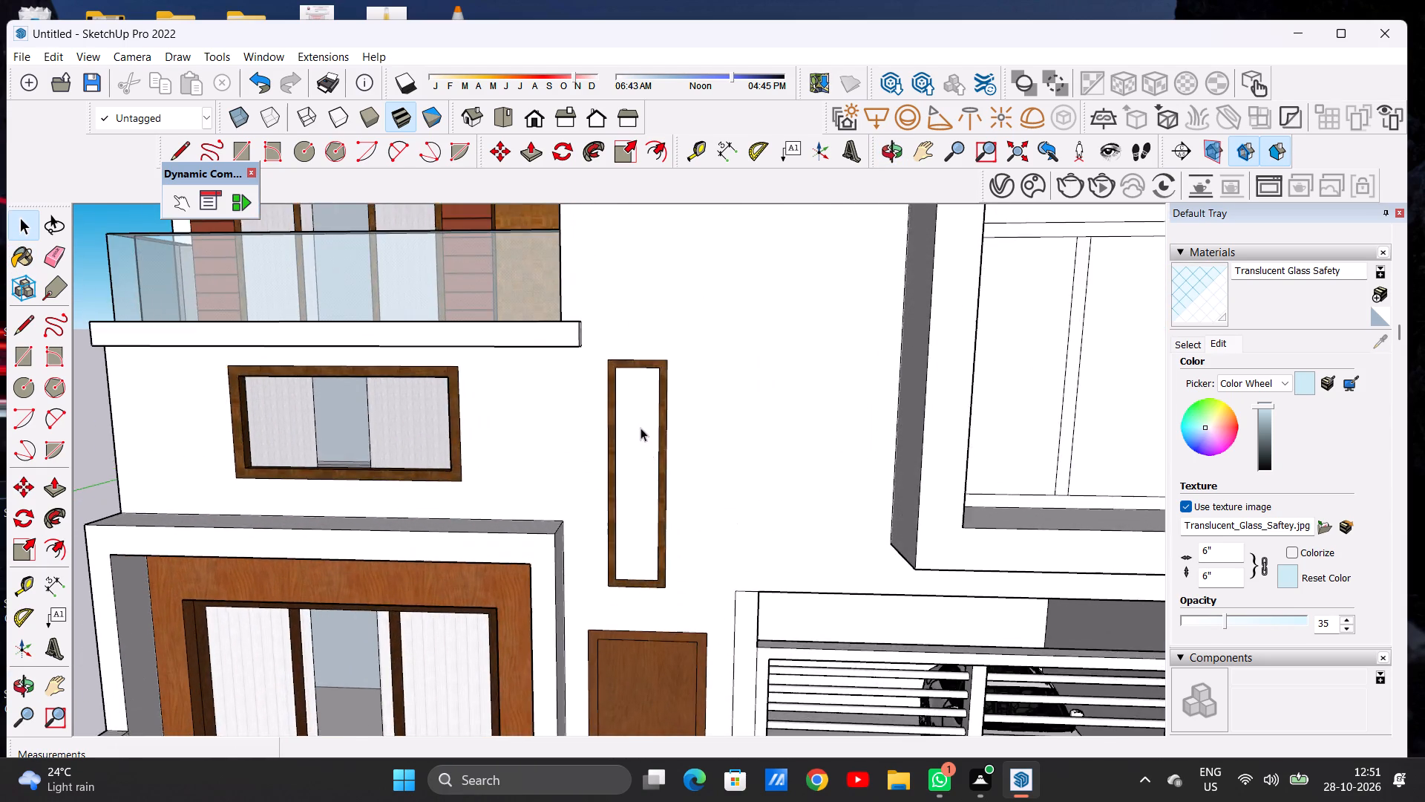
scroll(641, 422, "up", 8)
middle_click_drag(641, 403, 638, 414)
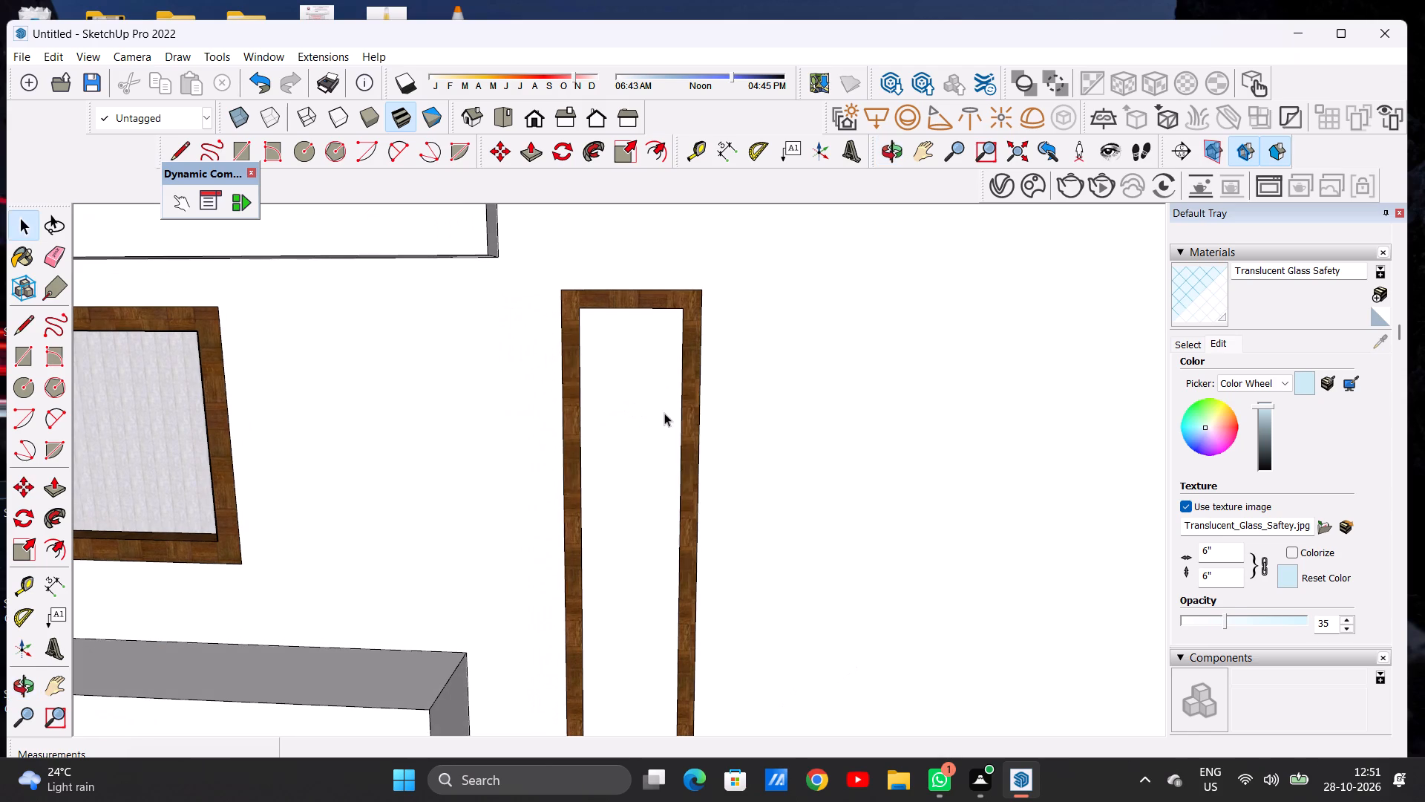
middle_click_drag(664, 413, 685, 405)
scroll(683, 405, "up", 2)
scroll(683, 405, "down", 1)
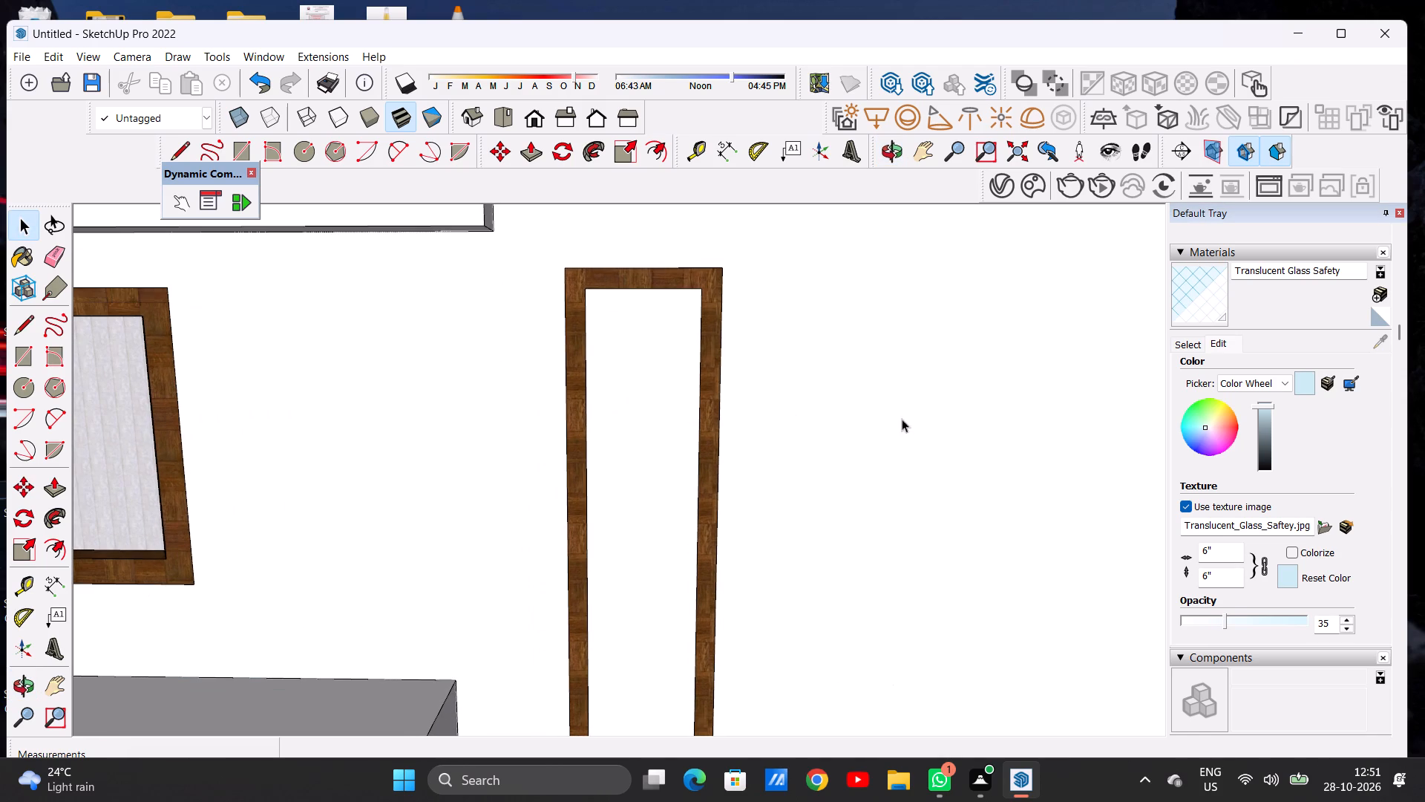
left_click(1192, 351)
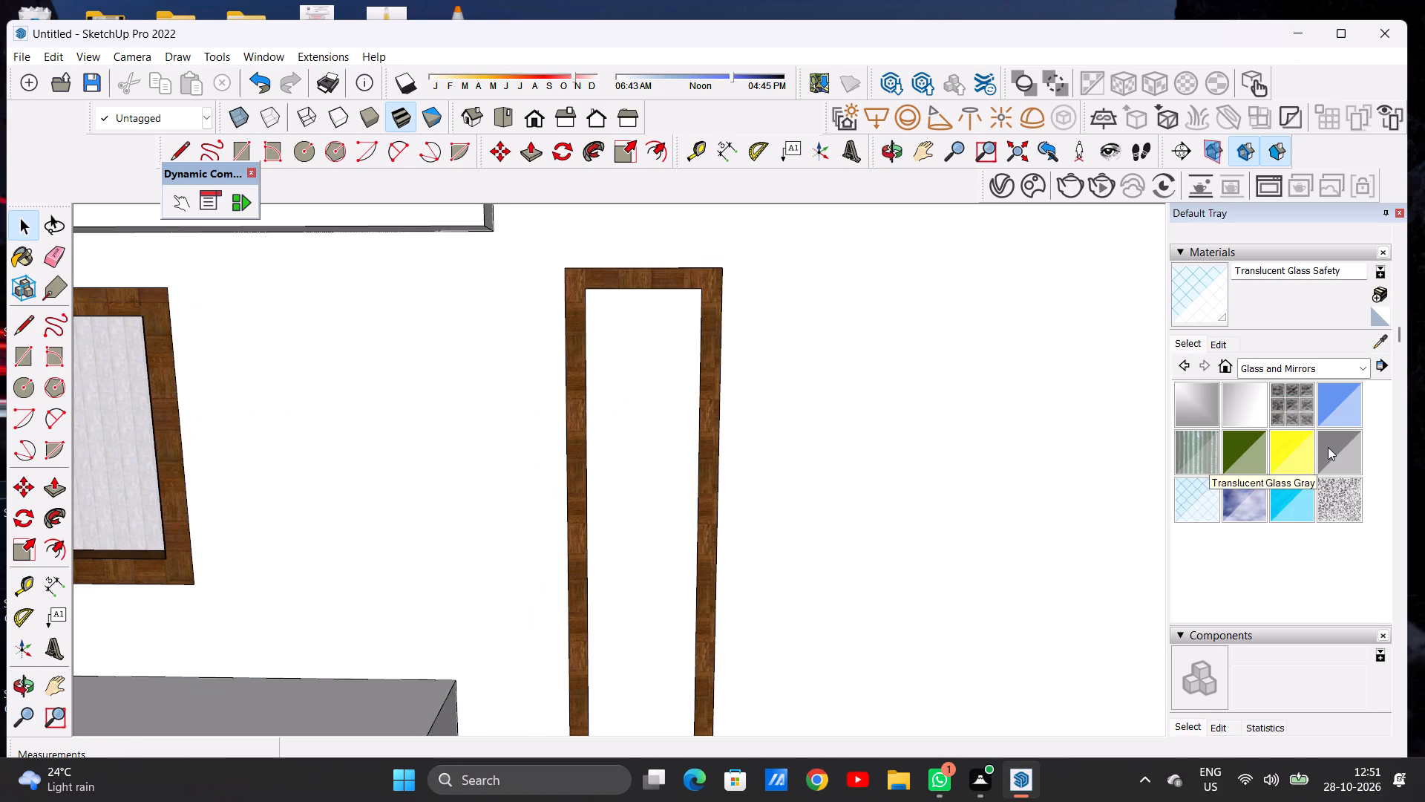
left_click(1331, 448)
left_click(647, 460)
Examine the narrow vertical window's glass pane up close and from several angles.
scroll(645, 462, "up", 1)
scroll(645, 462, "down", 1)
scroll(645, 462, "up", 1)
scroll(645, 462, "down", 1)
scroll(645, 462, "up", 2)
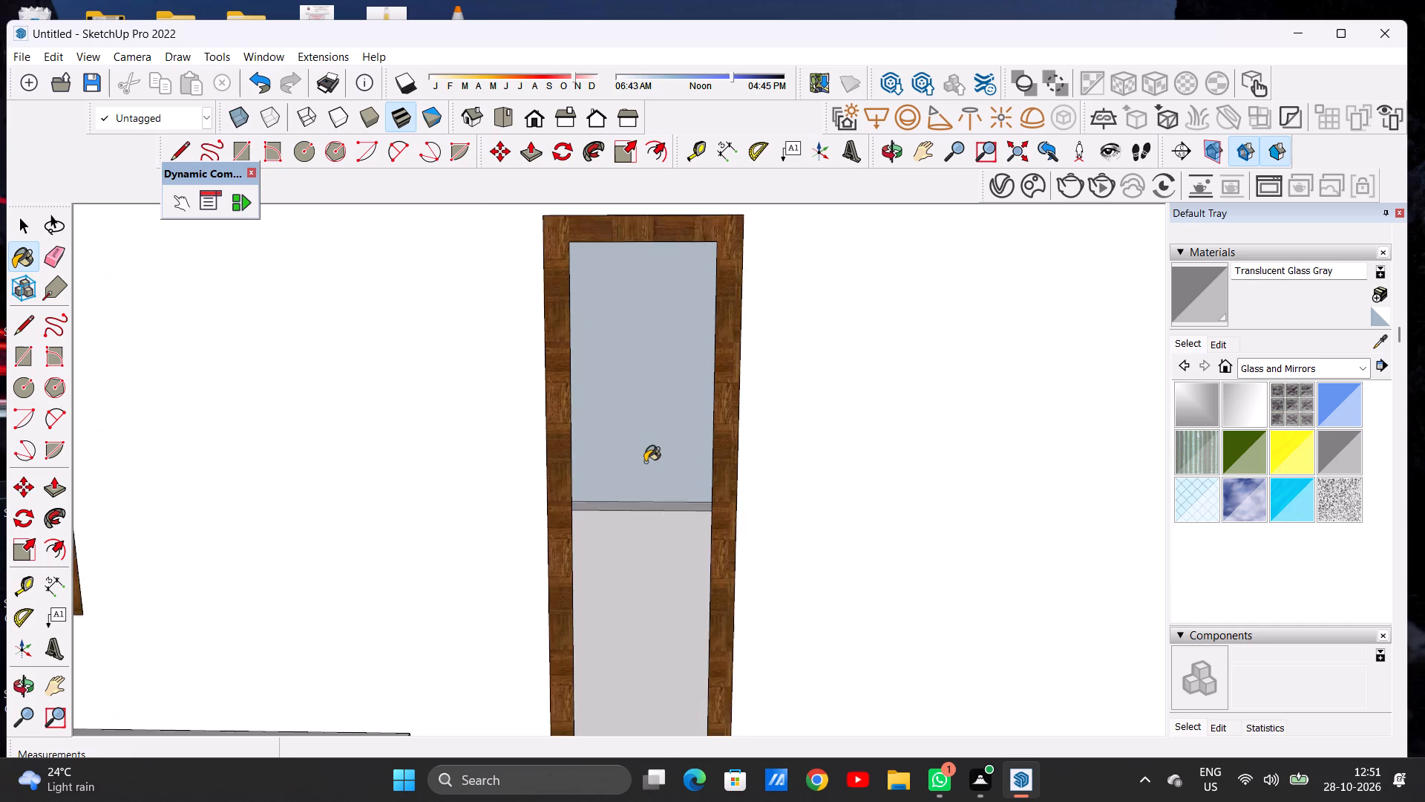
scroll(645, 462, "up", 1)
scroll(645, 462, "down", 19)
middle_click_drag(629, 463, 497, 428)
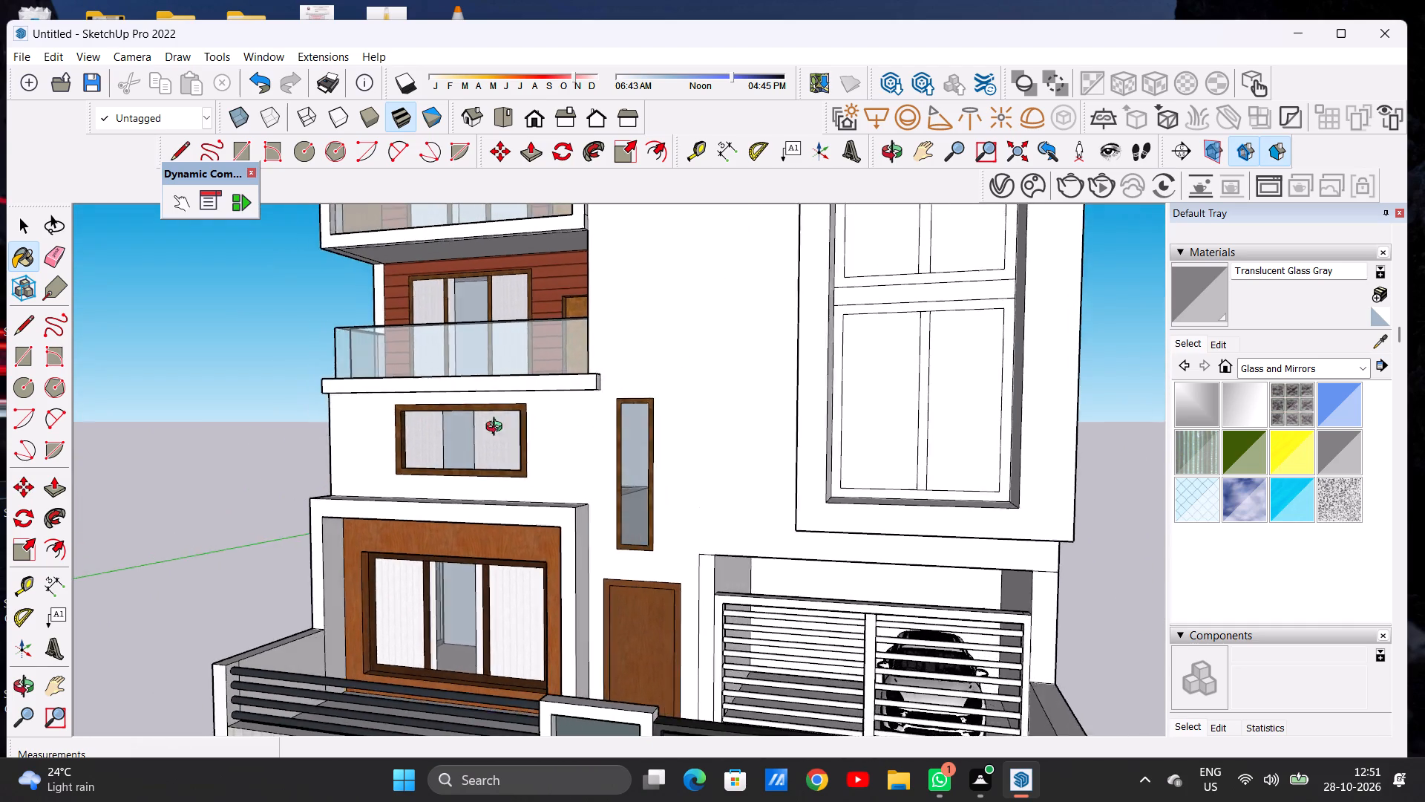
middle_click_drag(497, 428, 820, 461)
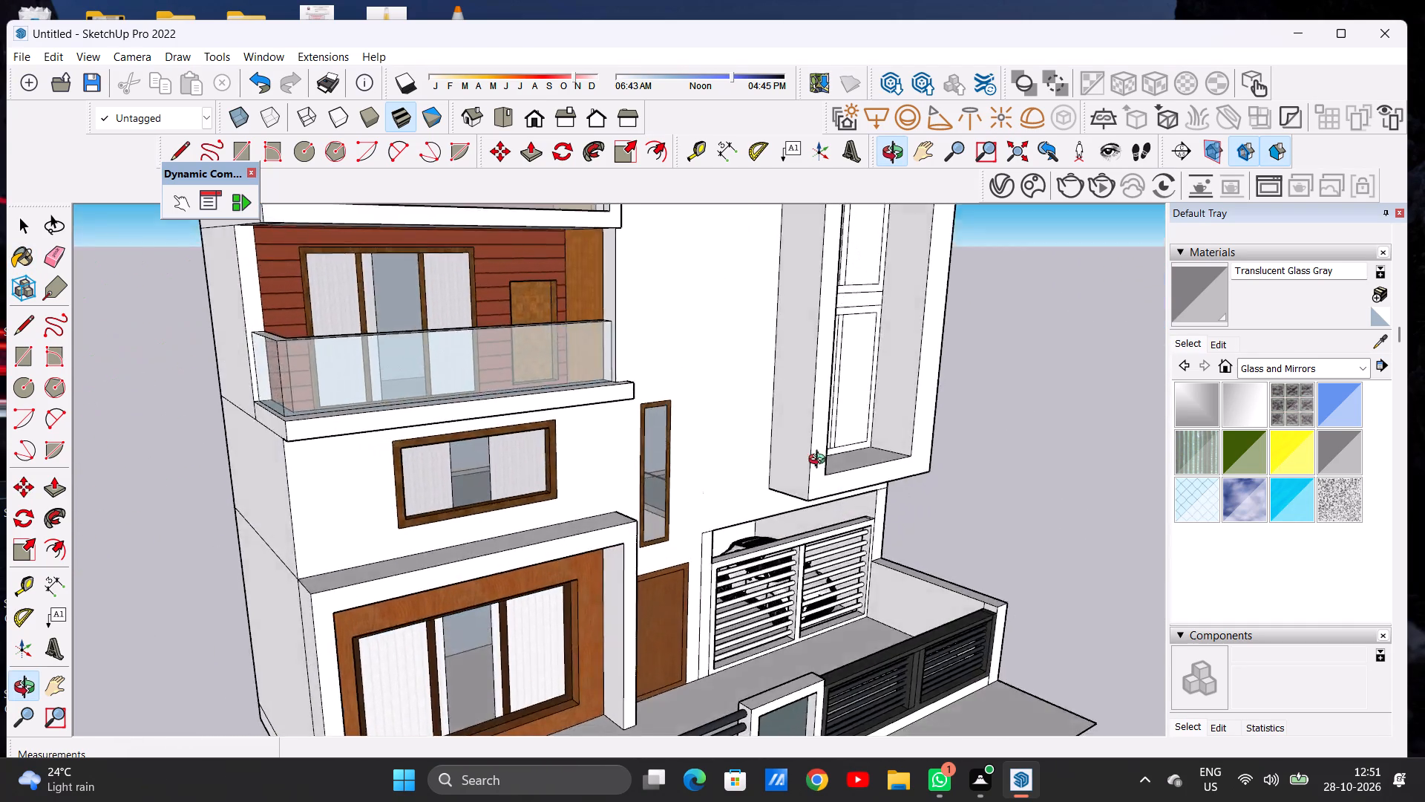
middle_click_drag(820, 461, 612, 553)
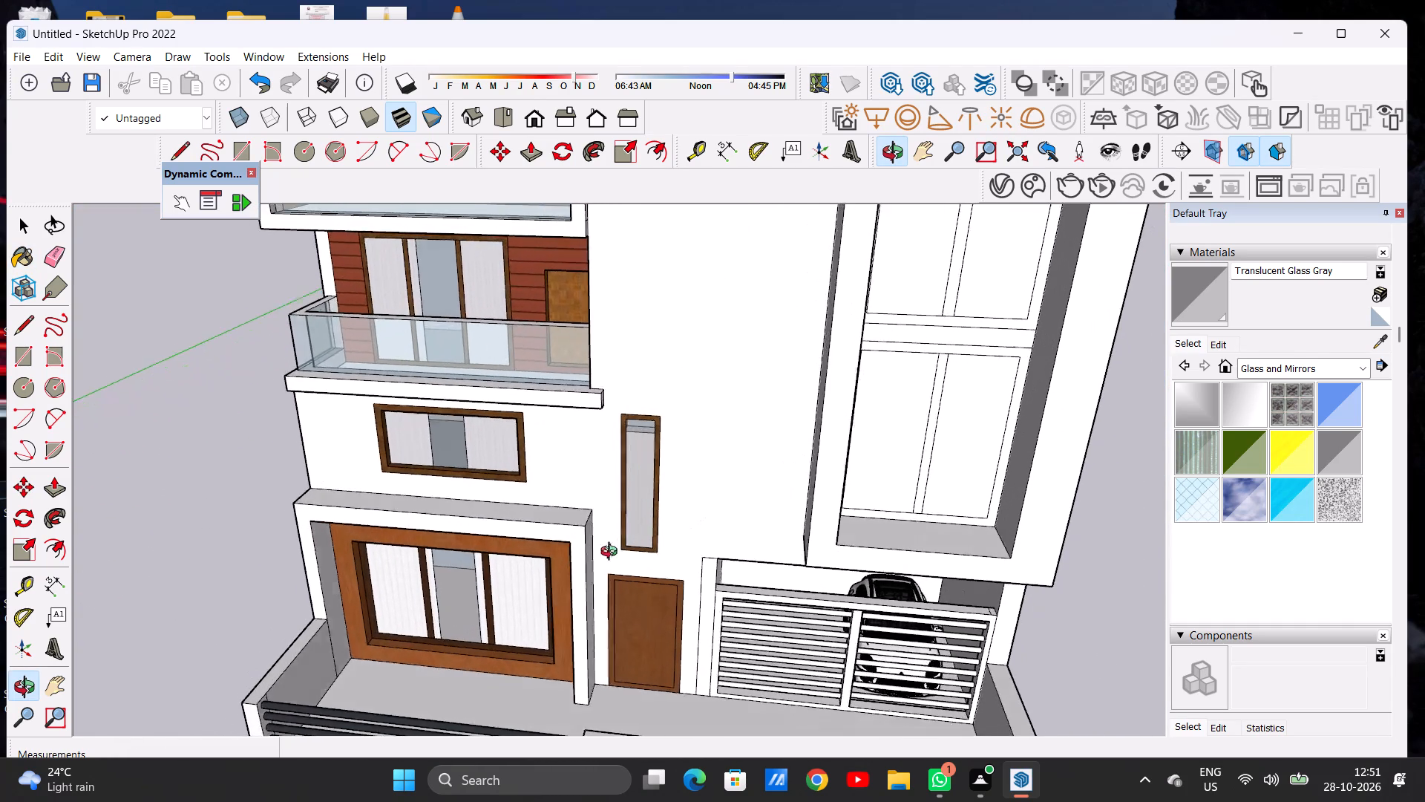
middle_click_drag(612, 553, 436, 574)
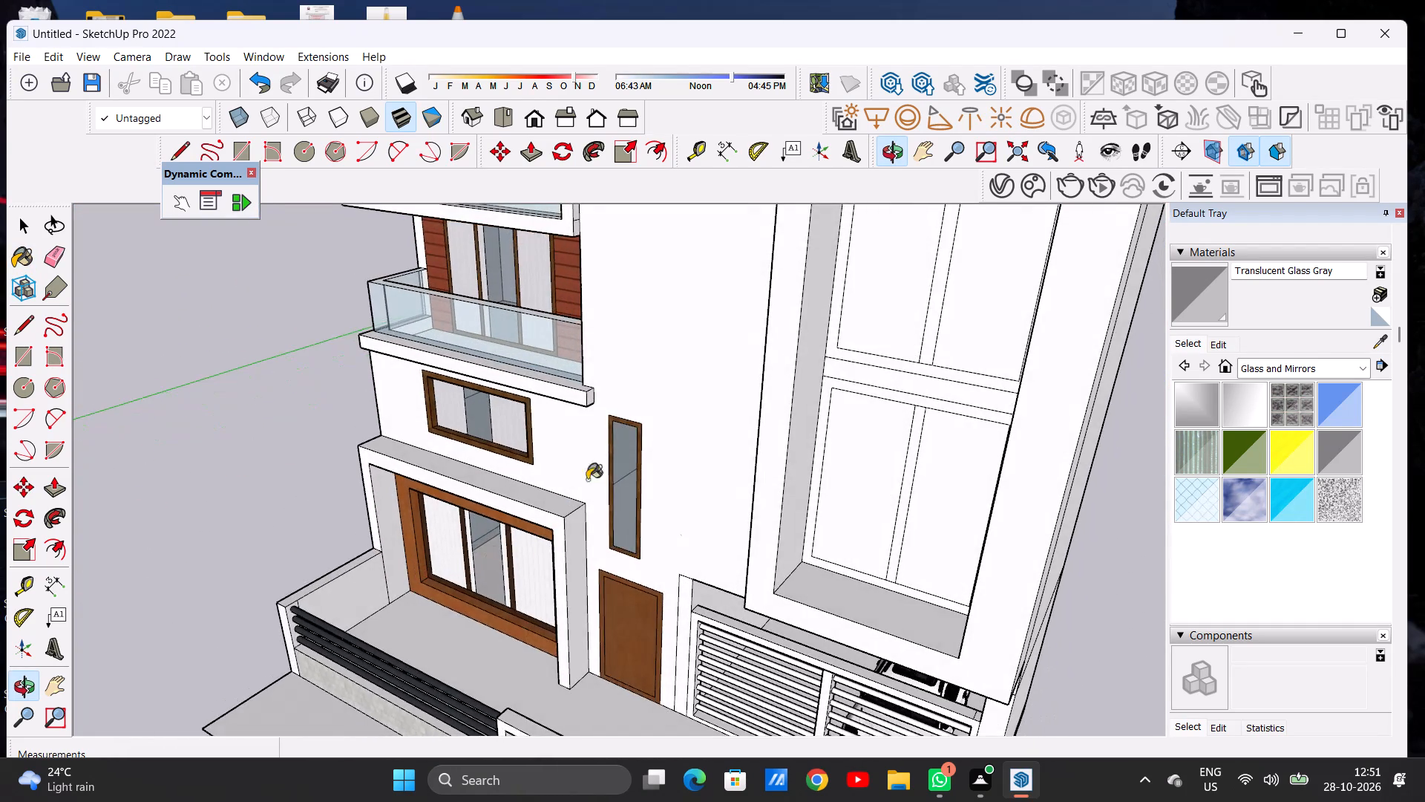
scroll(643, 425, "up", 2)
scroll(643, 425, "down", 1)
scroll(643, 425, "up", 11)
scroll(633, 452, "down", 1)
scroll(633, 452, "up", 1)
scroll(633, 452, "down", 1)
scroll(633, 452, "up", 6)
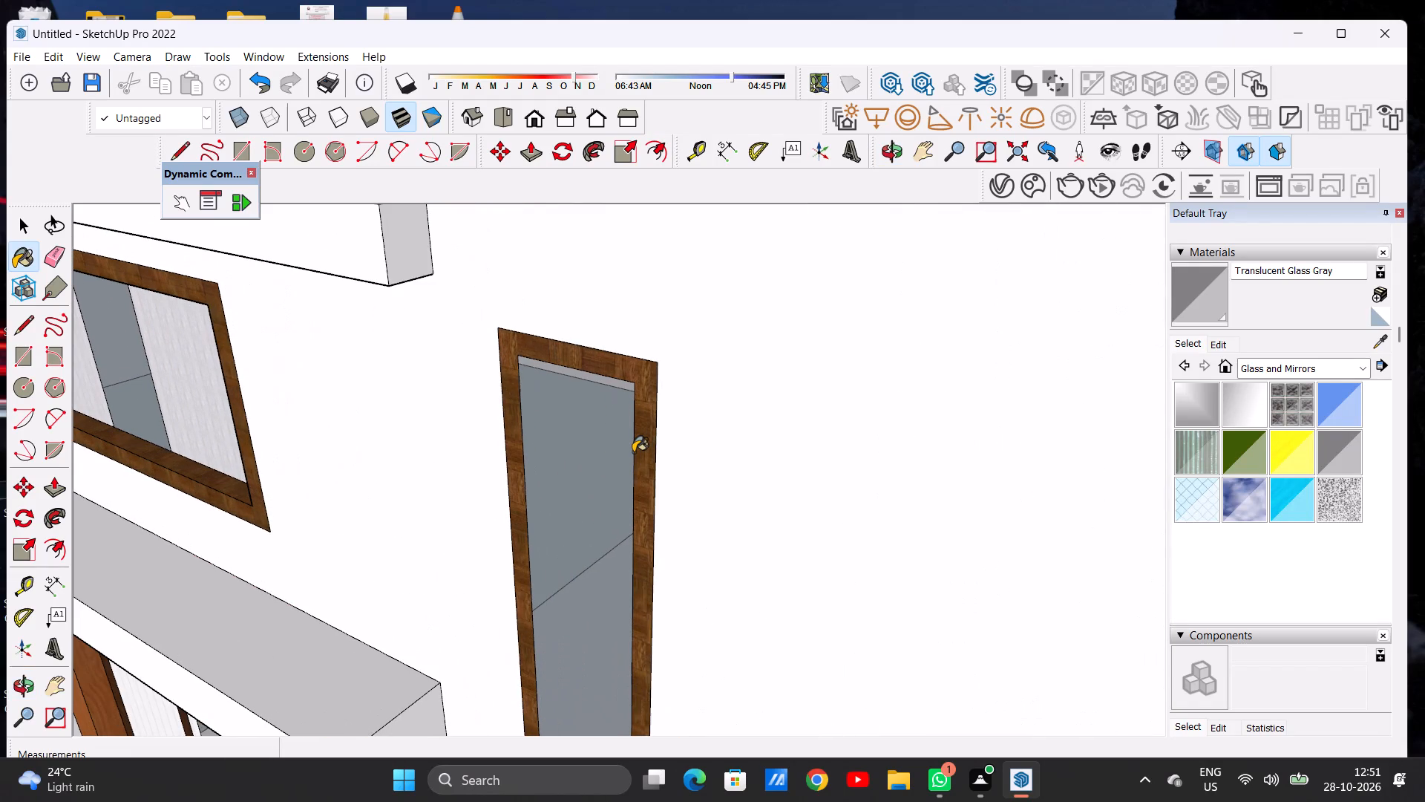
key("space")
Examine the front facade and the unpainted tall window inside the projecting tower frame.
scroll(675, 452, "down", 2)
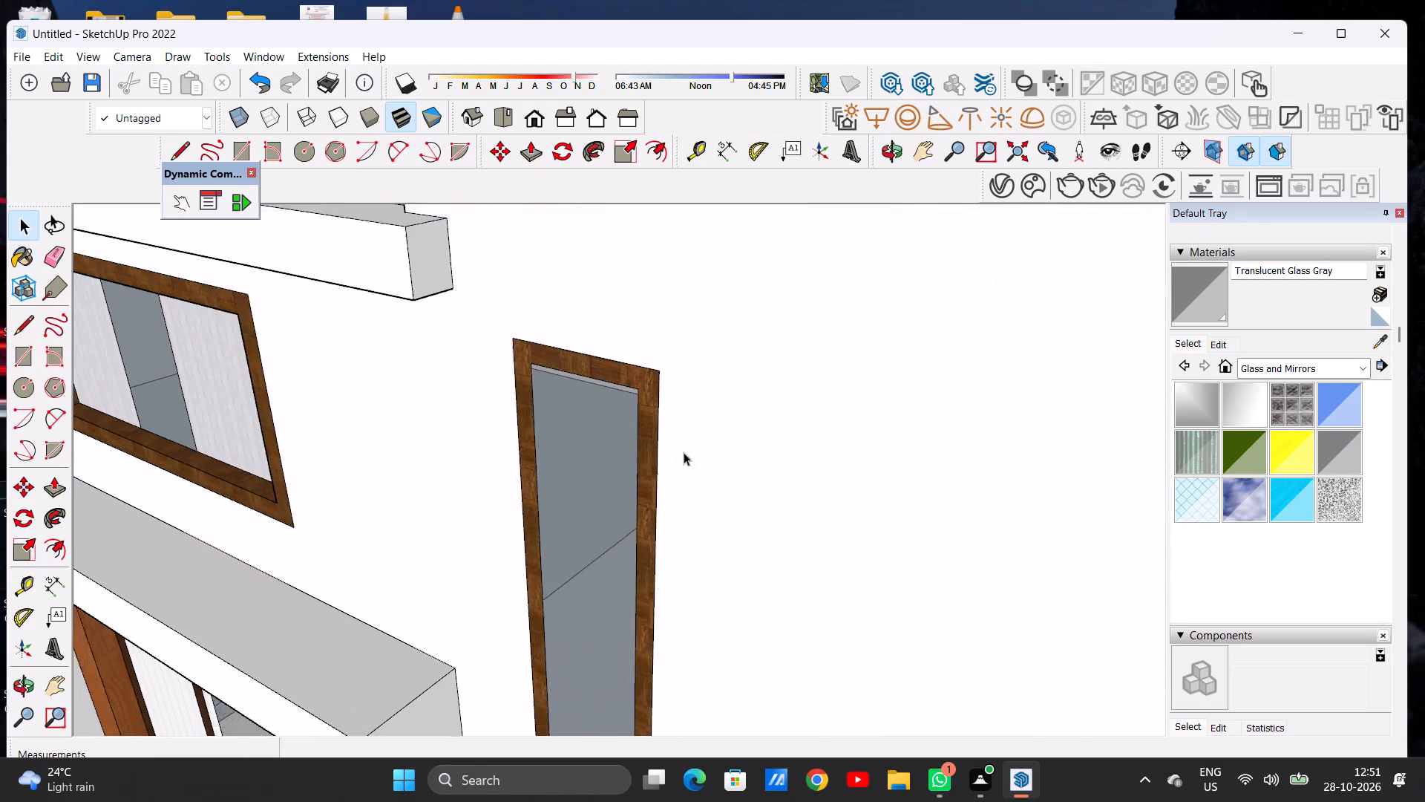
scroll(684, 452, "down", 16)
scroll(684, 485, "down", 15)
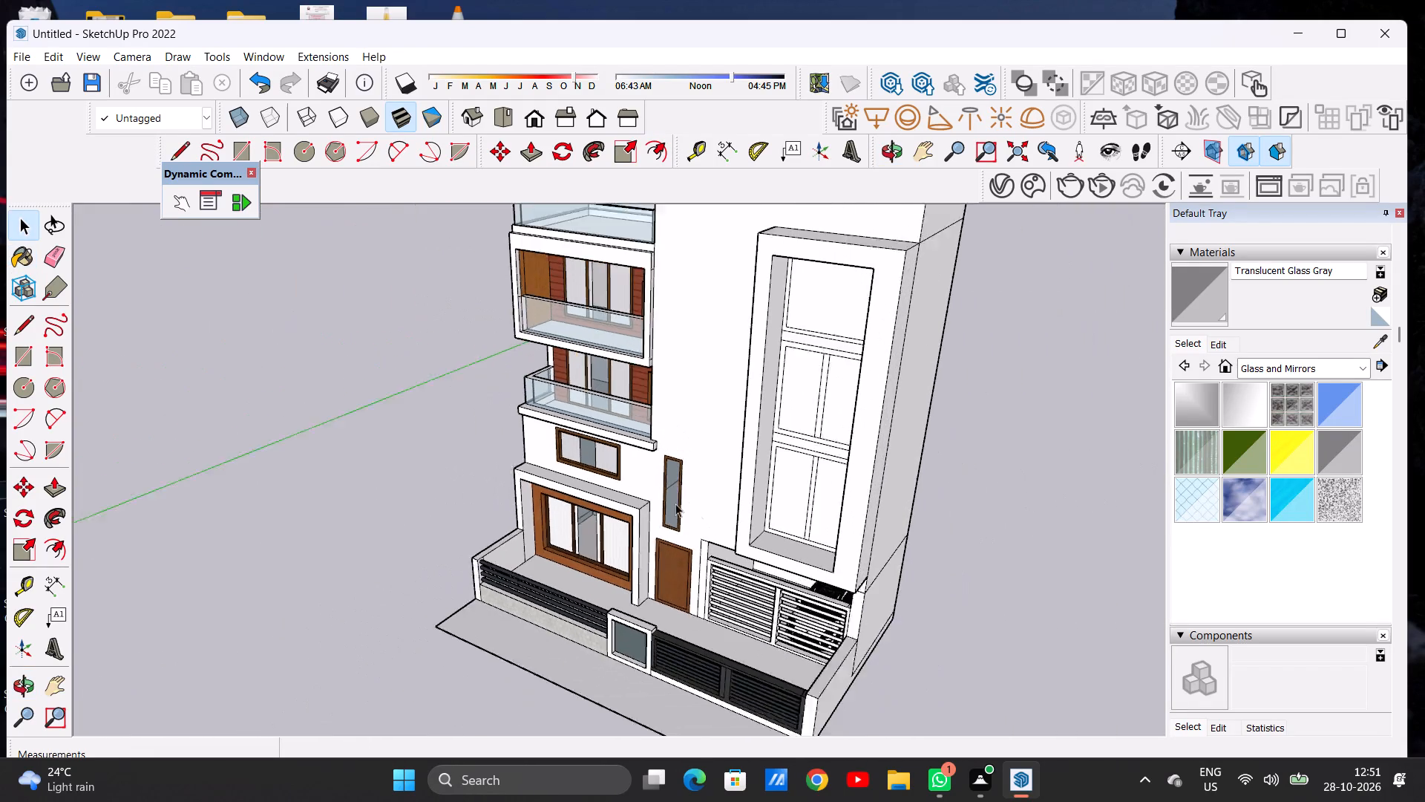
scroll(664, 285, "up", 3)
scroll(664, 285, "down", 1)
scroll(664, 285, "up", 1)
scroll(664, 285, "down", 1)
scroll(664, 285, "up", 2)
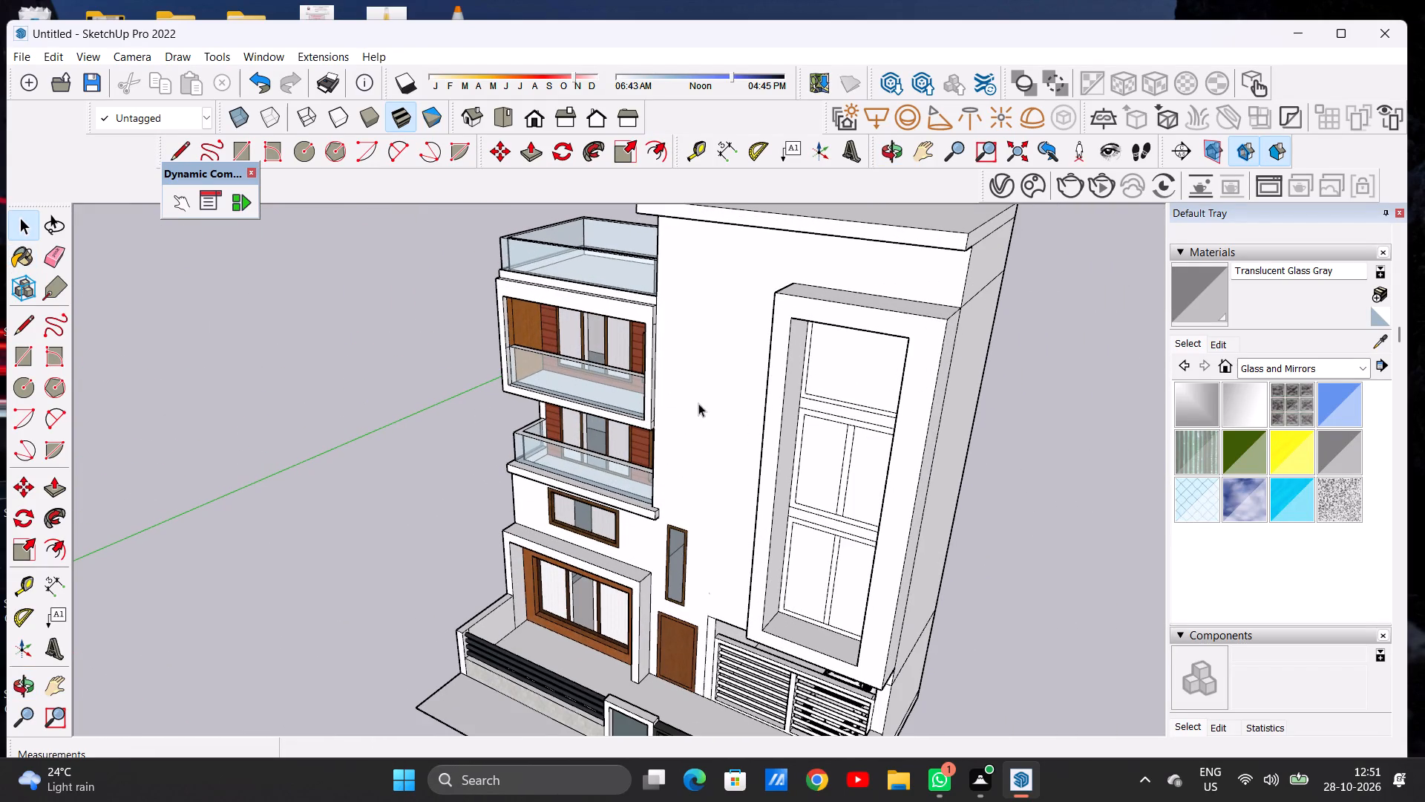
middle_click_drag(701, 418, 883, 306)
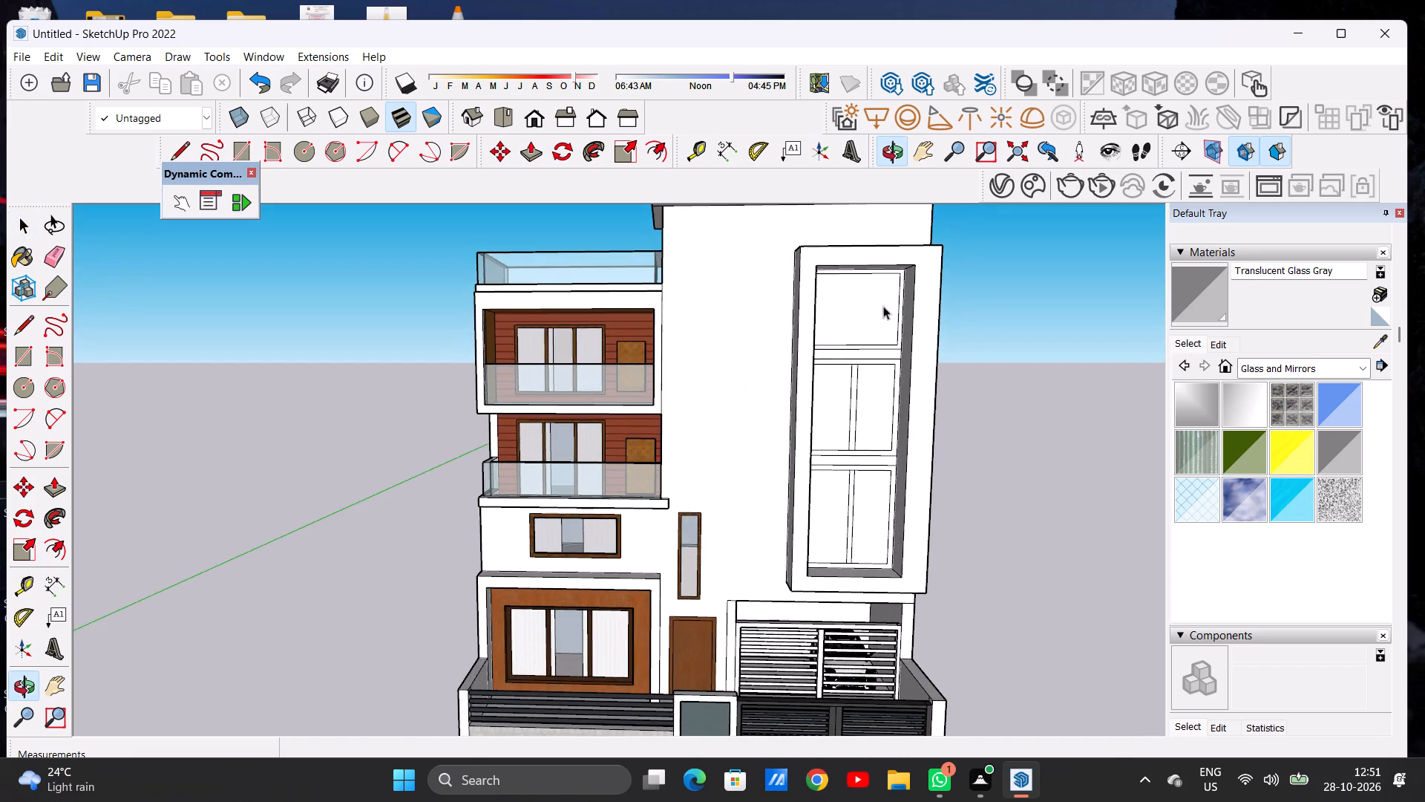
scroll(566, 486, "down", 9)
scroll(730, 428, "up", 5)
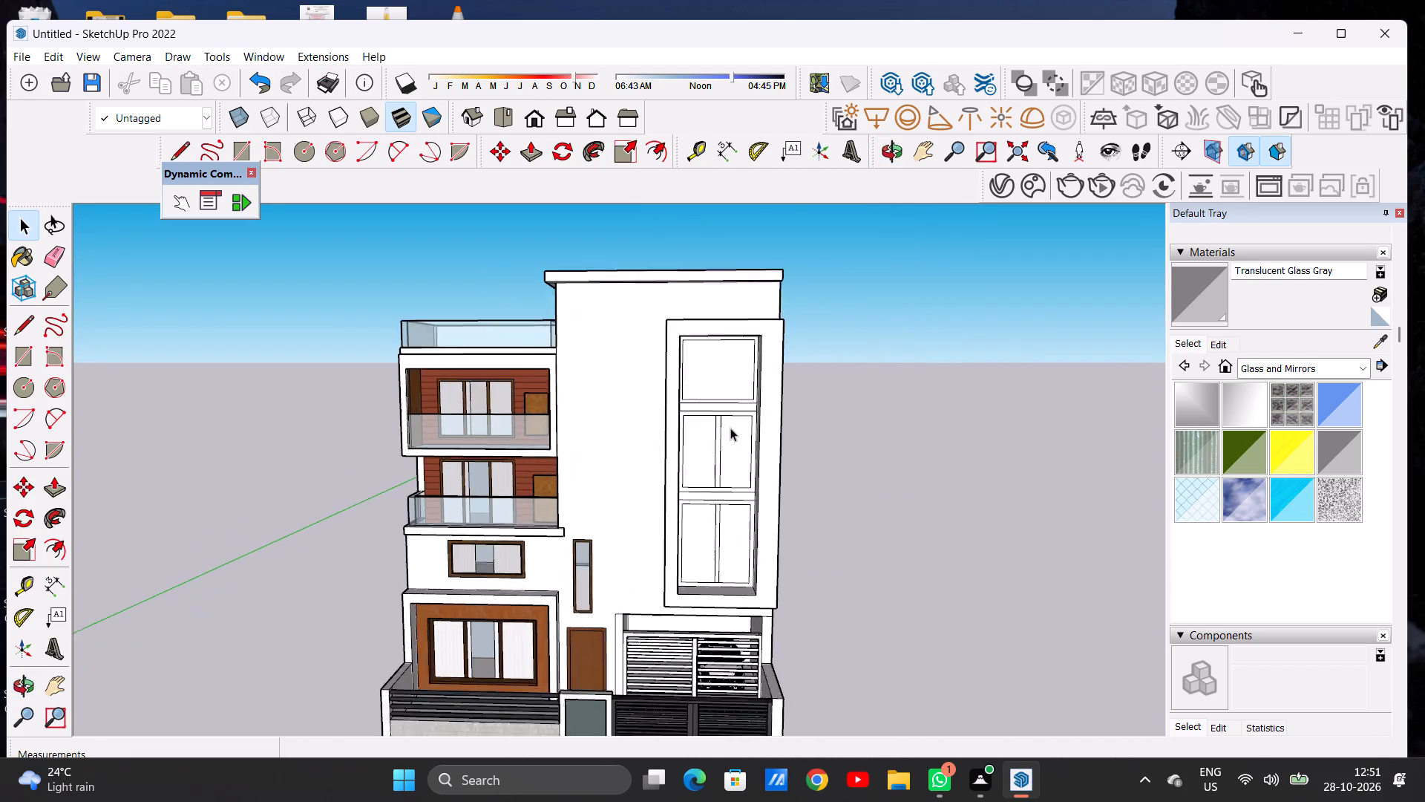
scroll(776, 391, "up", 3)
scroll(776, 391, "down", 1)
scroll(776, 391, "up", 1)
scroll(776, 391, "down", 1)
scroll(776, 391, "up", 1)
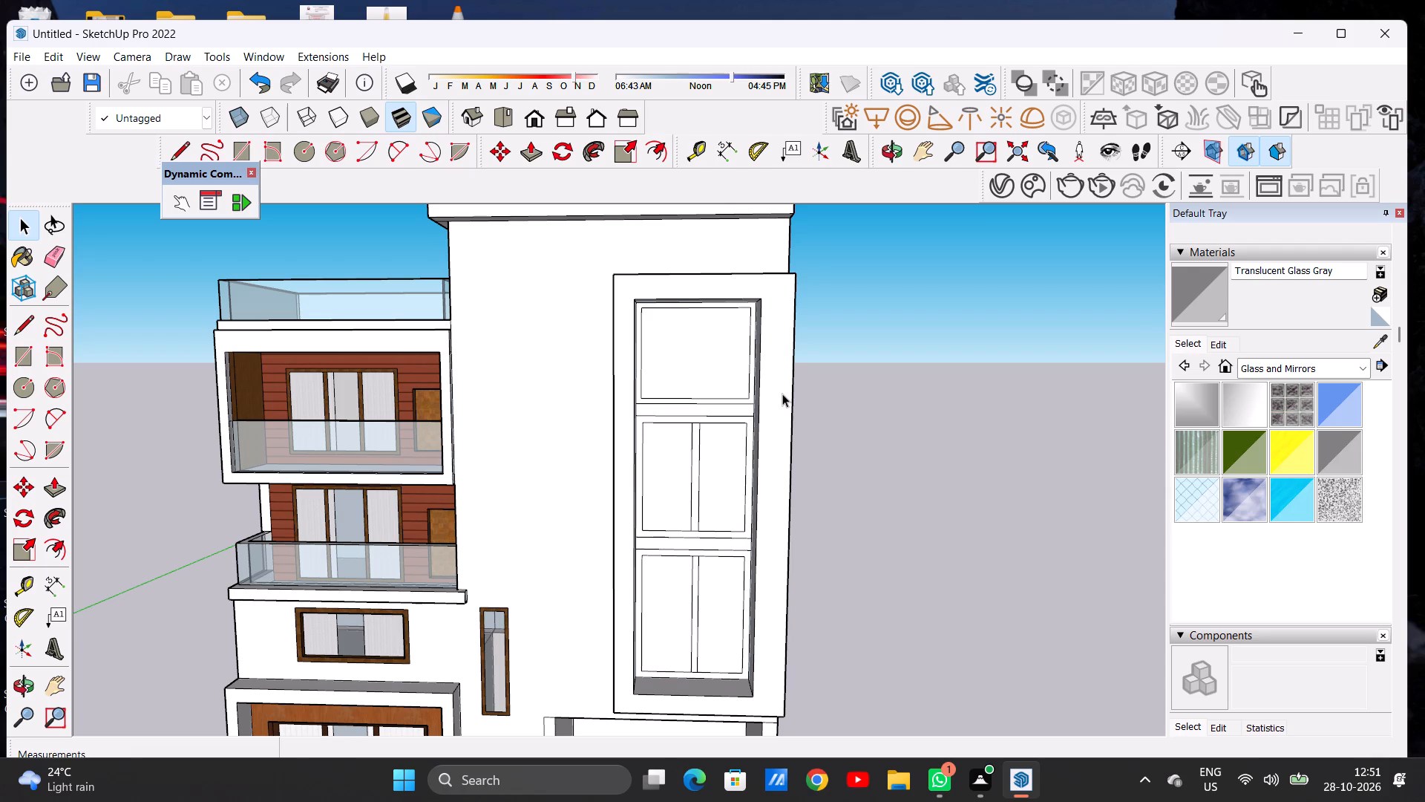
Paint all five panes of the tall three-part window in the projecting tower frame with Translucent Glass Gray.
scroll(767, 385, "down", 7)
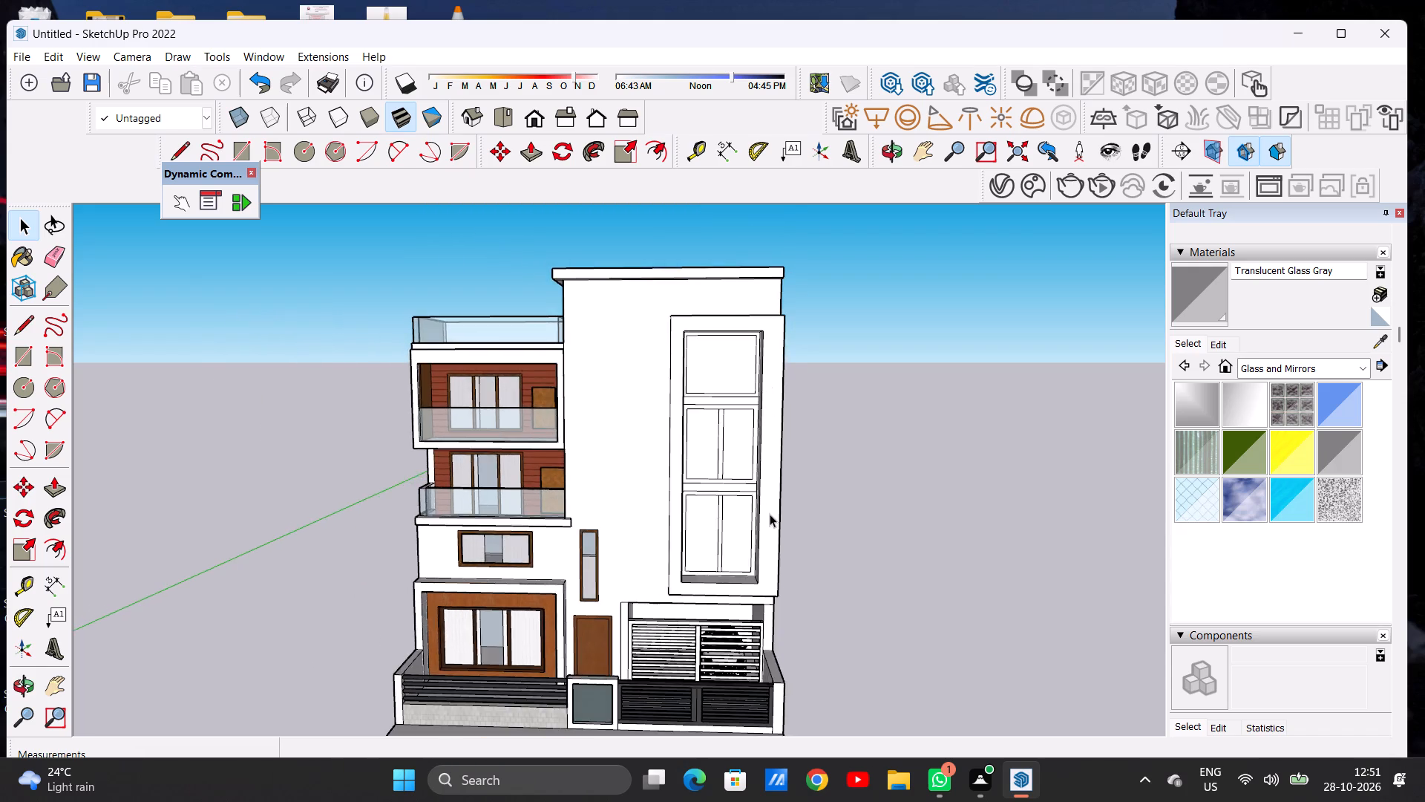
scroll(768, 515, "up", 5)
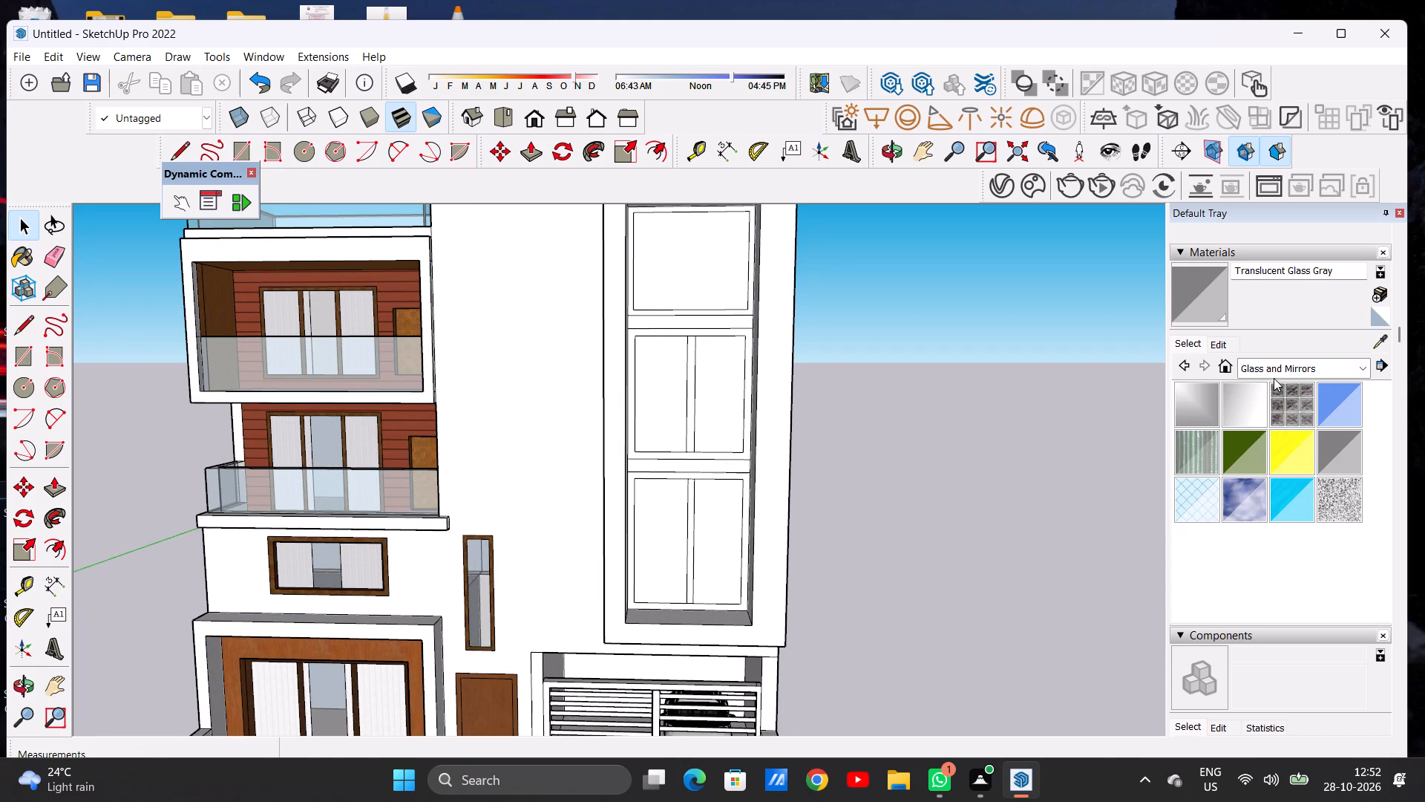
left_click(1329, 453)
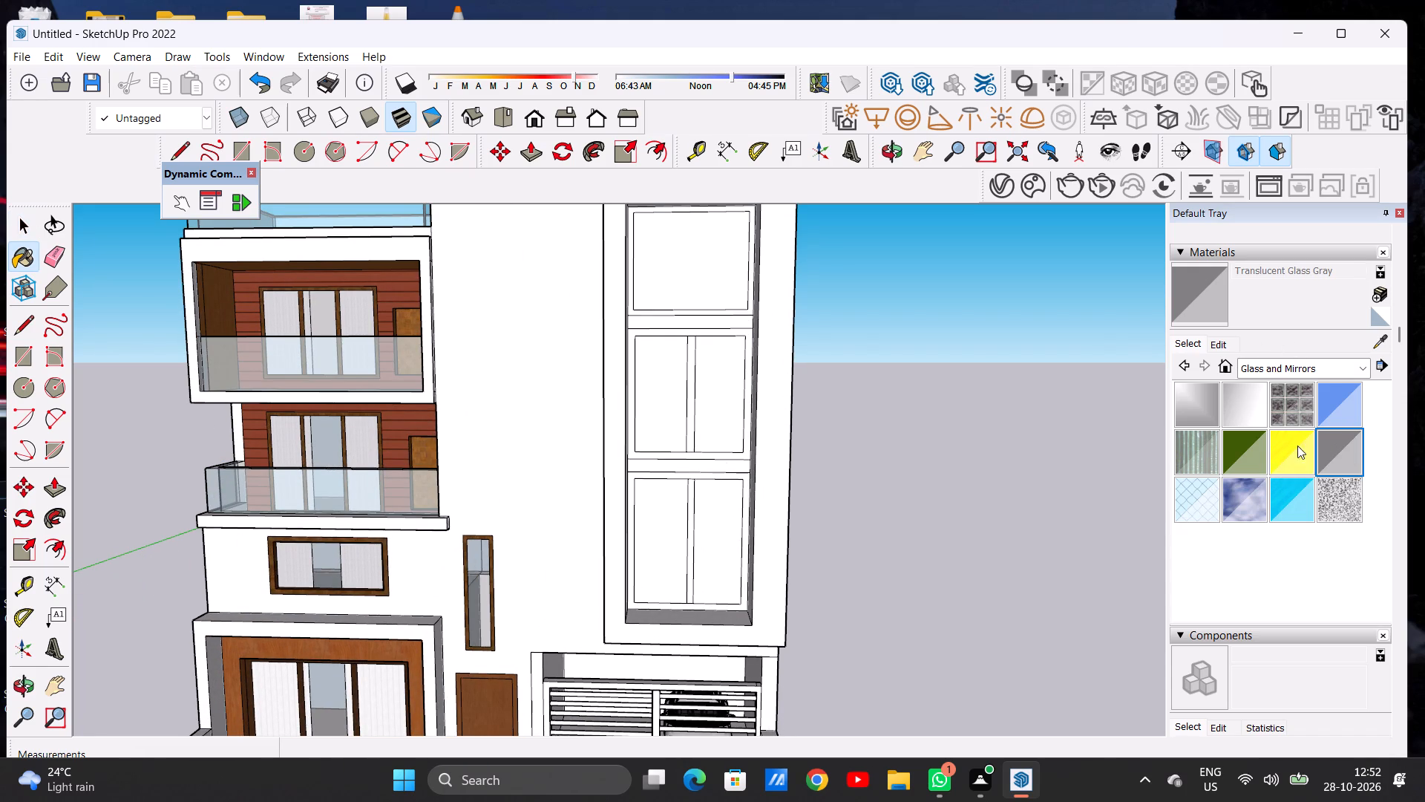
scroll(700, 295, "up", 5)
left_click(699, 273)
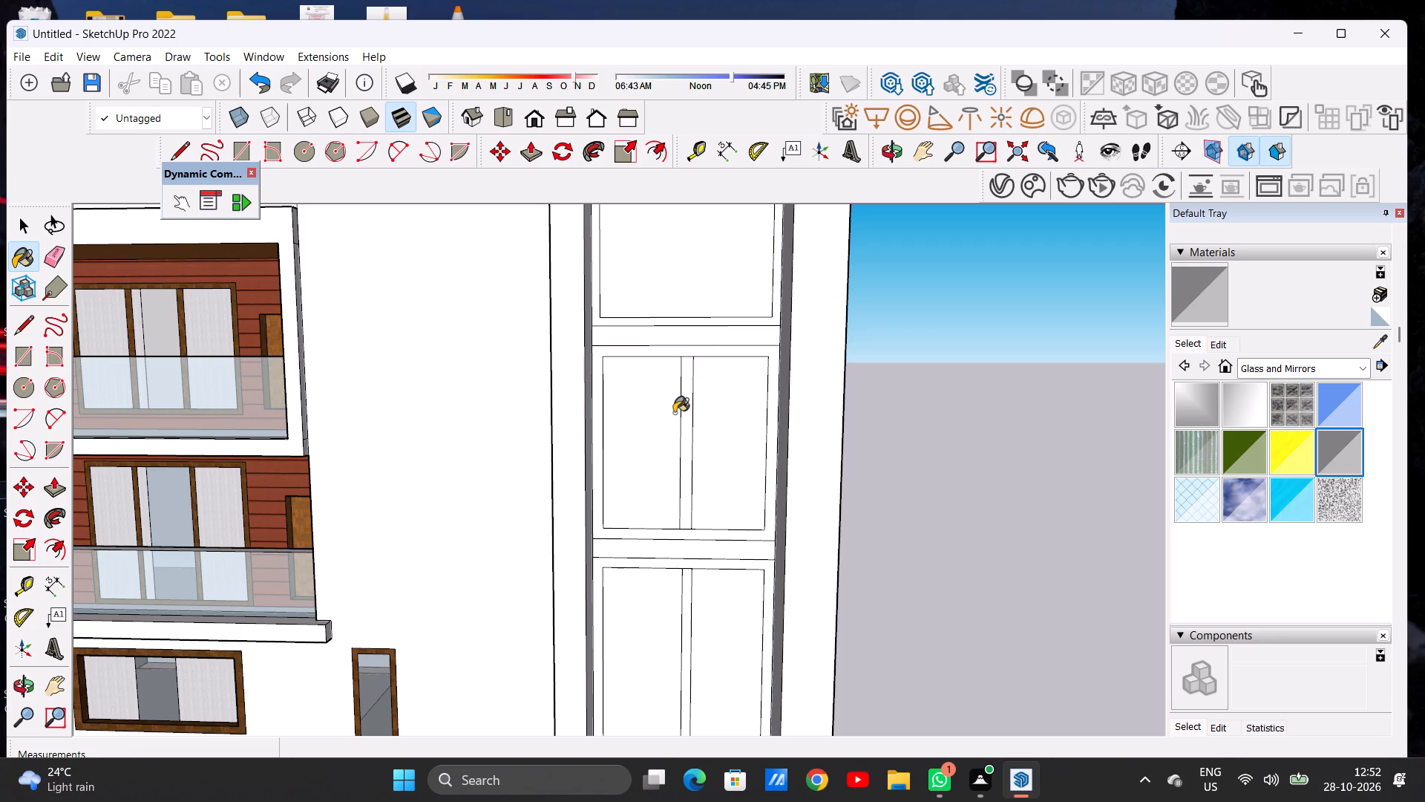
left_click(634, 431)
left_click(710, 423)
scroll(680, 316, "down", 7)
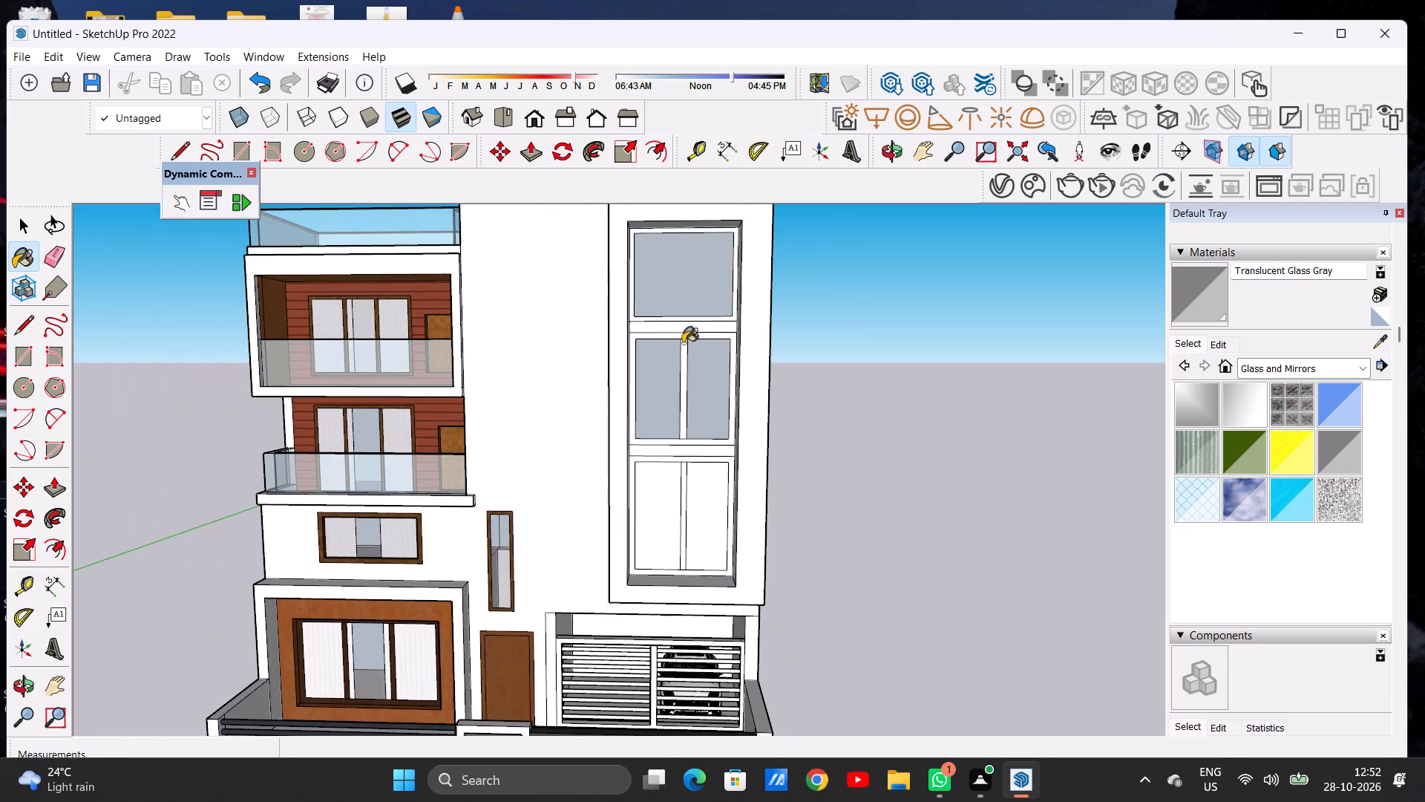
scroll(638, 584, "up", 6)
left_click(680, 477)
left_click(747, 467)
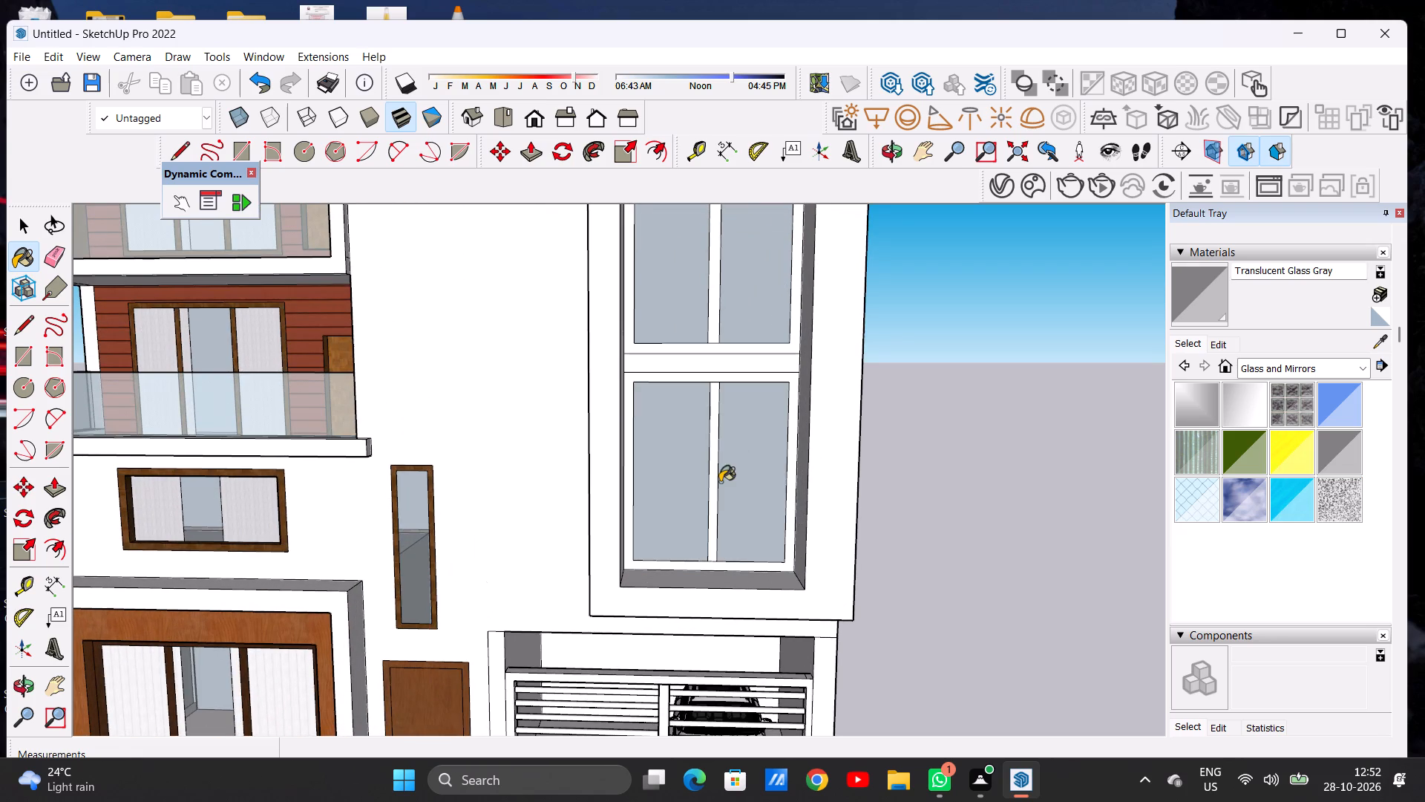
middle_click_drag(707, 485, 367, 540)
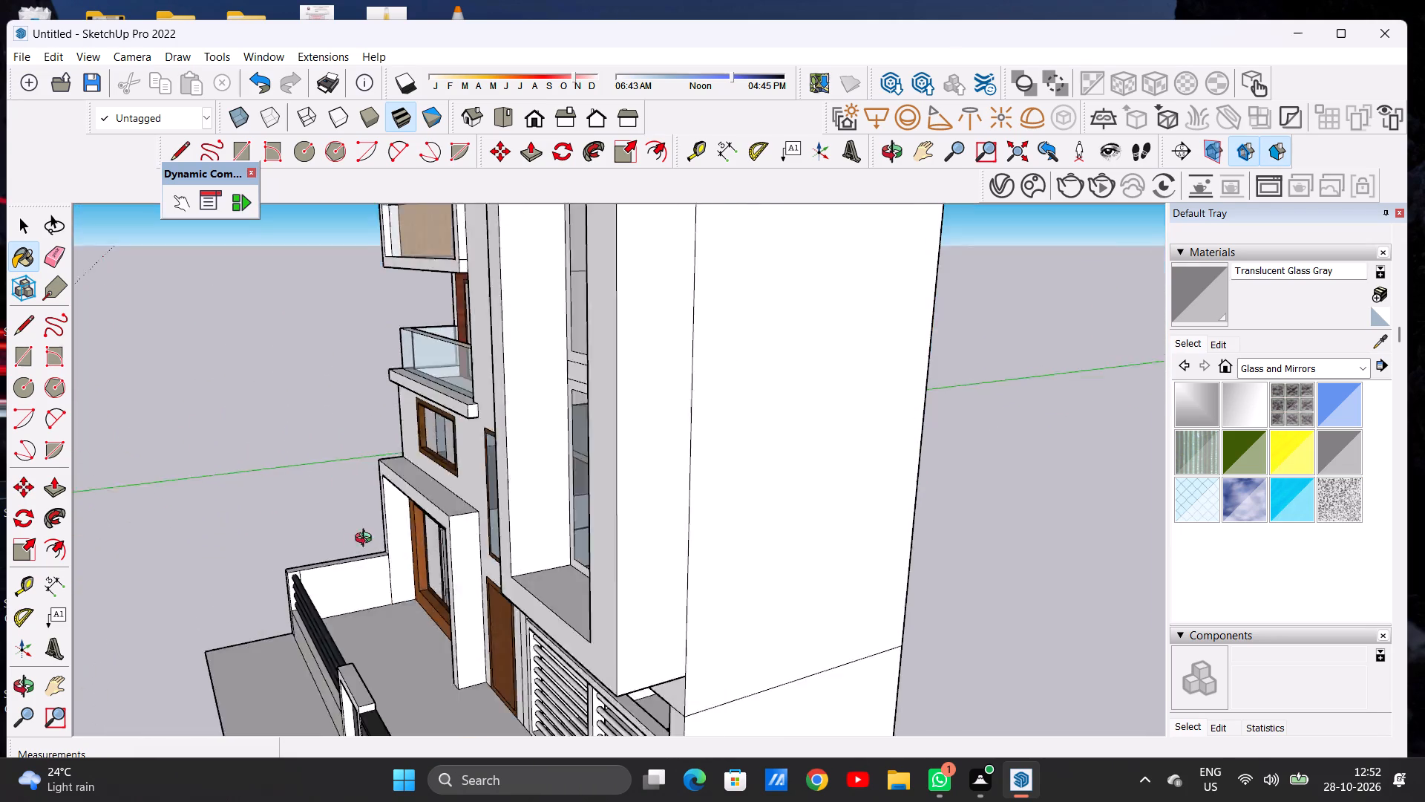
middle_click_drag(367, 540, 631, 596)
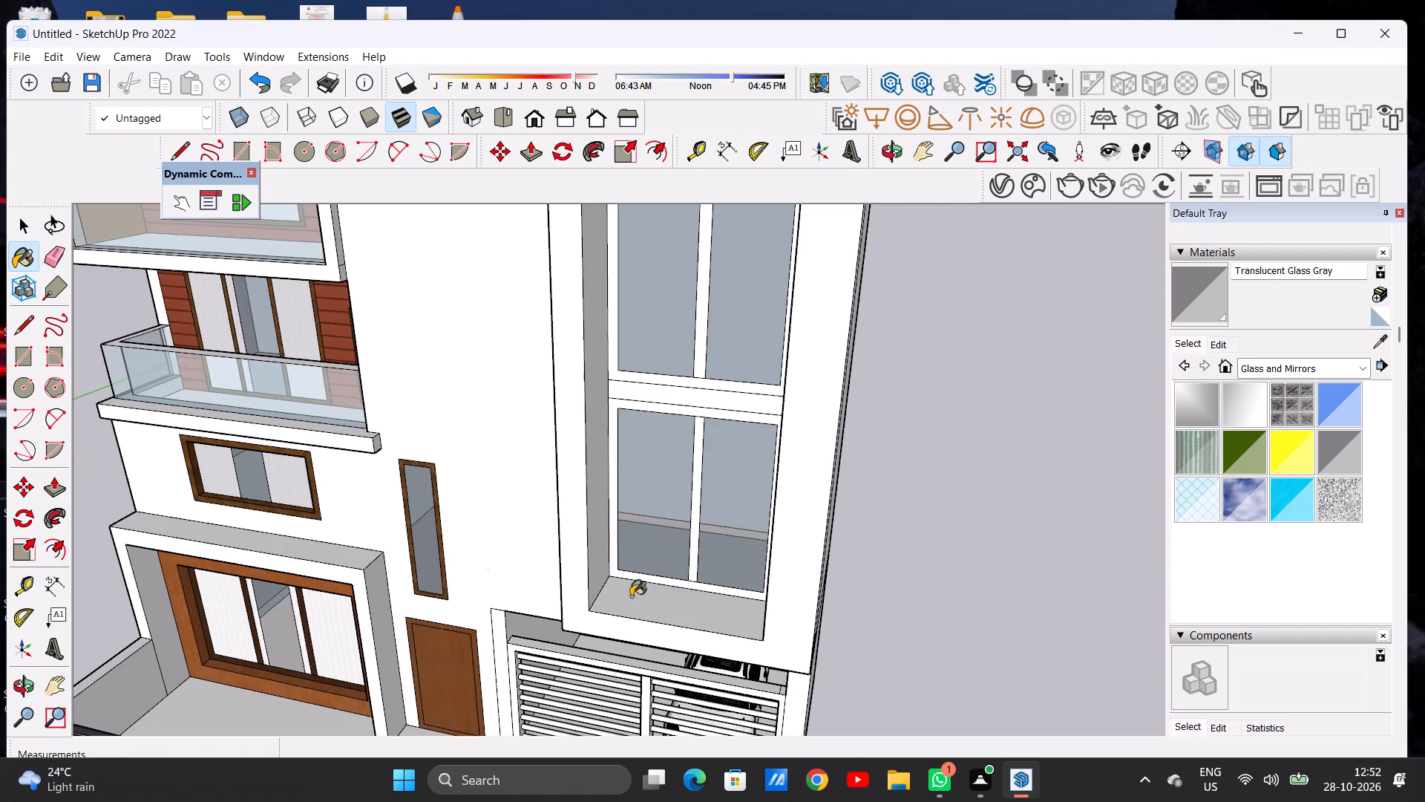
key("space")
Paint the outer frame of the tall window's lowest section with the Wood Floor Dark material.
scroll(631, 596, "down", 8)
scroll(652, 474, "up", 2)
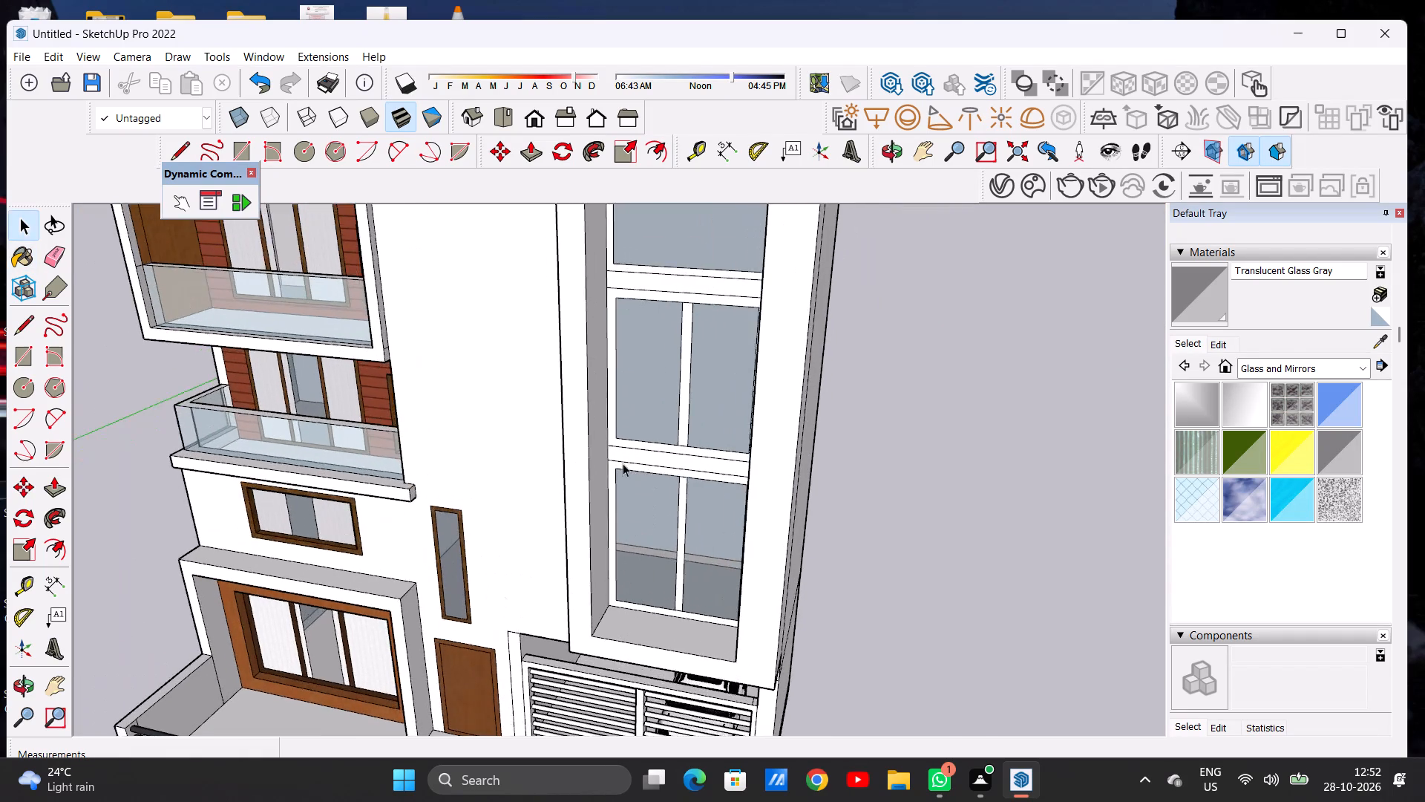
scroll(622, 463, "up", 6)
middle_click_drag(628, 470, 662, 427)
scroll(767, 421, "up", 4)
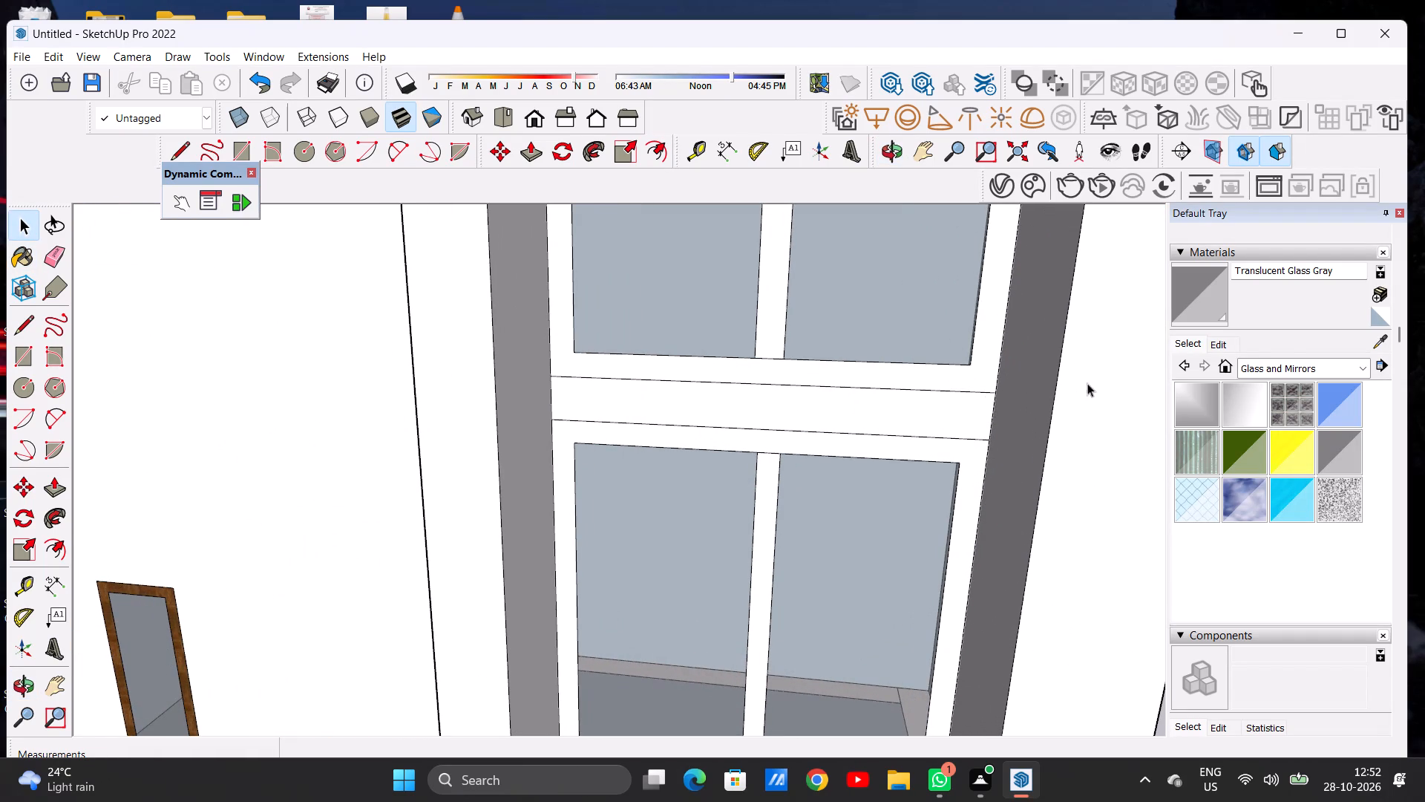
left_click(1257, 365)
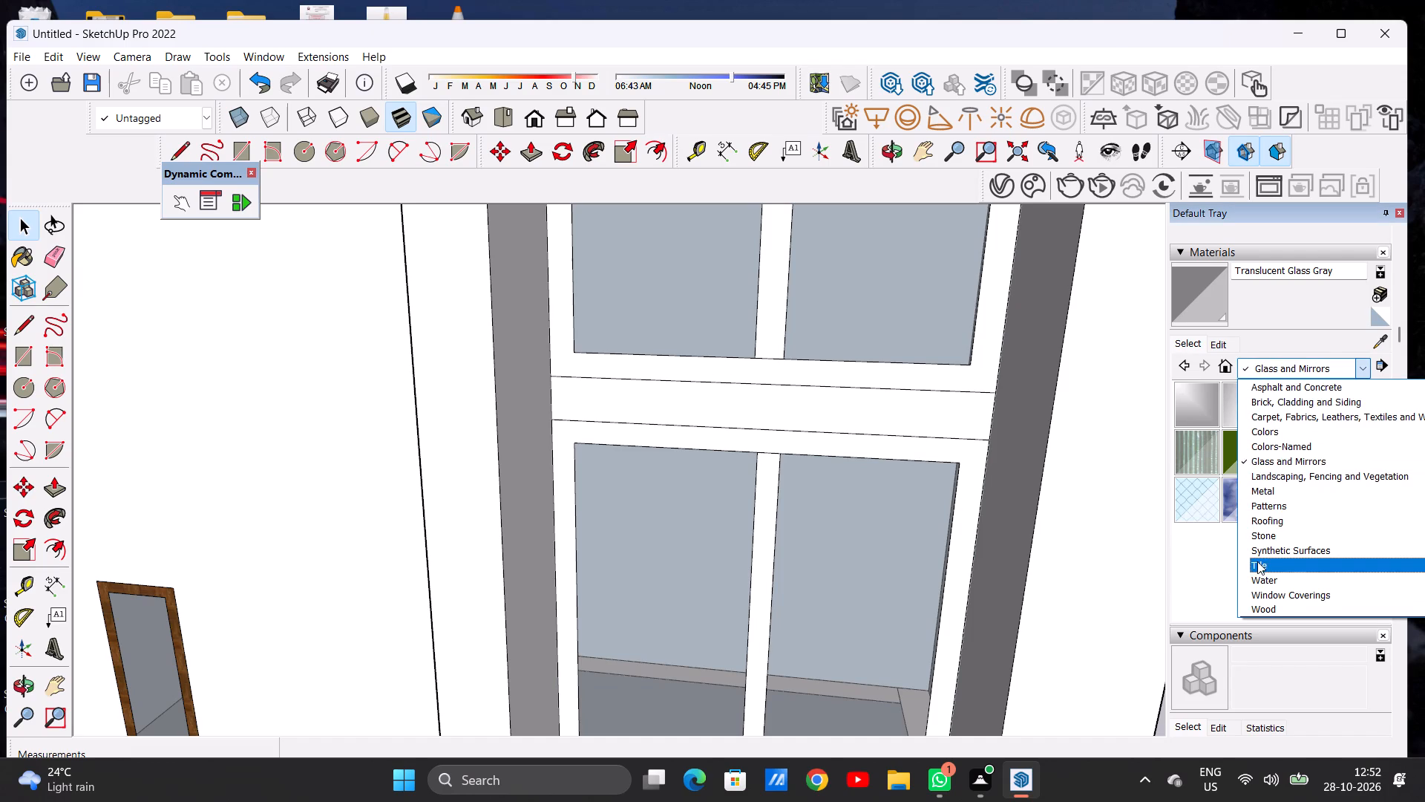
left_click(1261, 607)
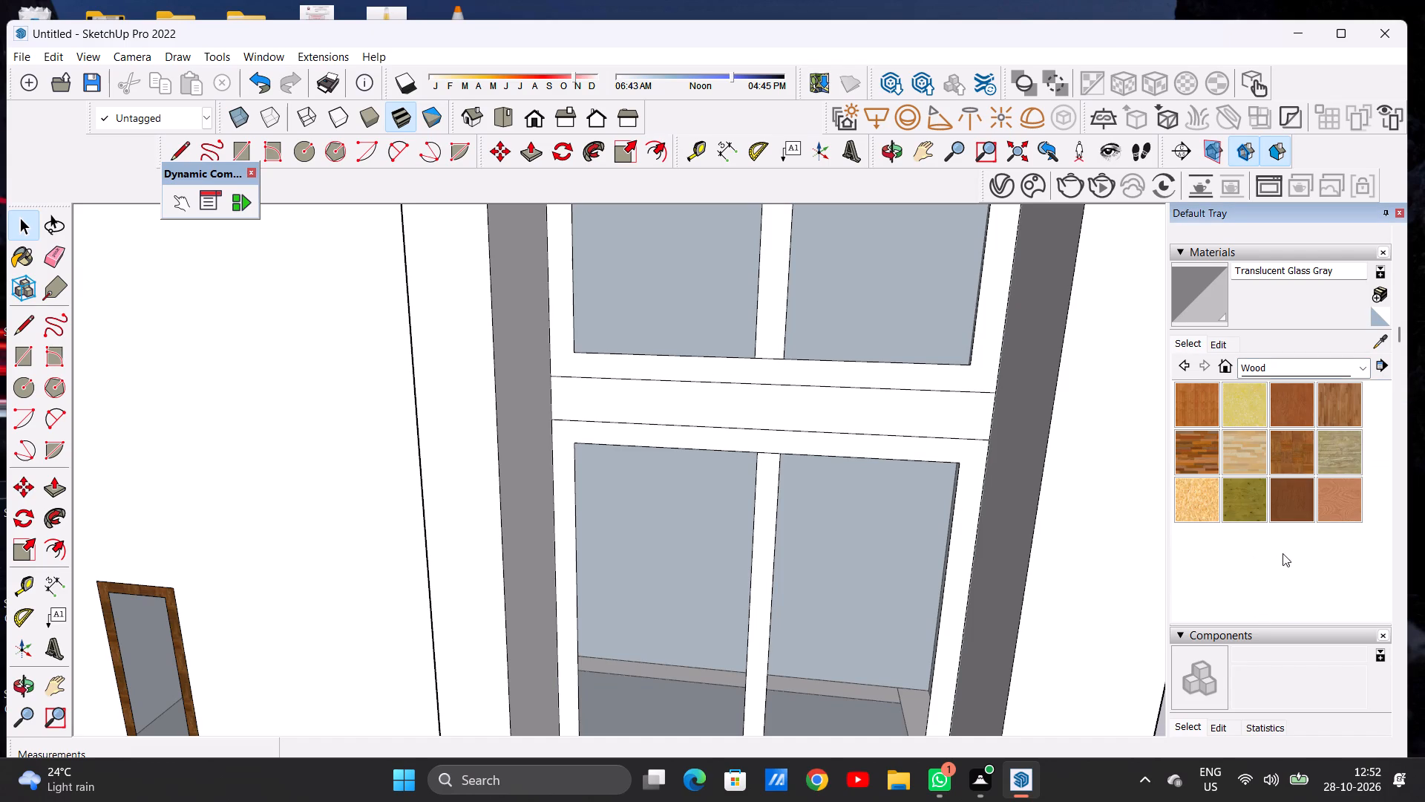
left_click(1197, 446)
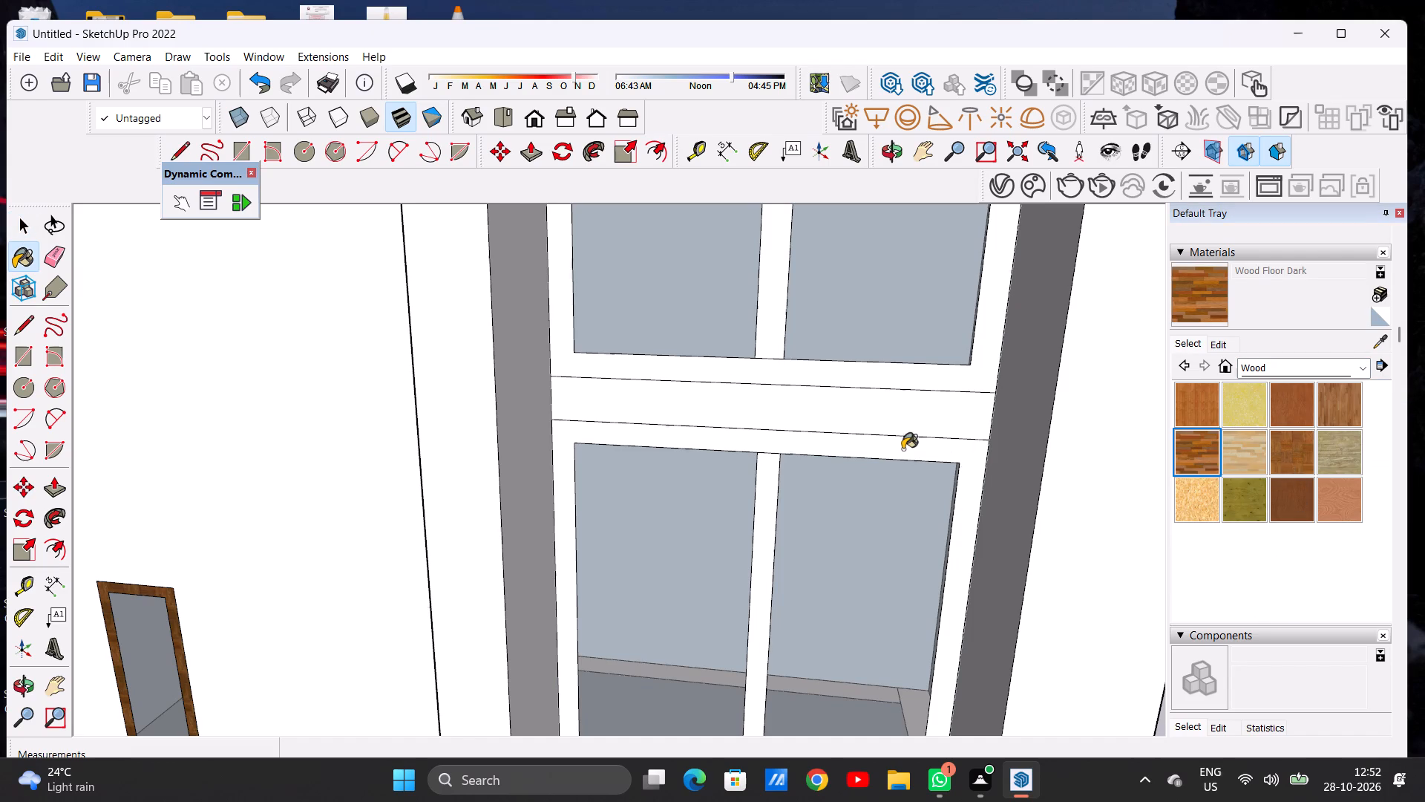
scroll(892, 450, "up", 6)
scroll(892, 451, "down", 1)
left_click(892, 451)
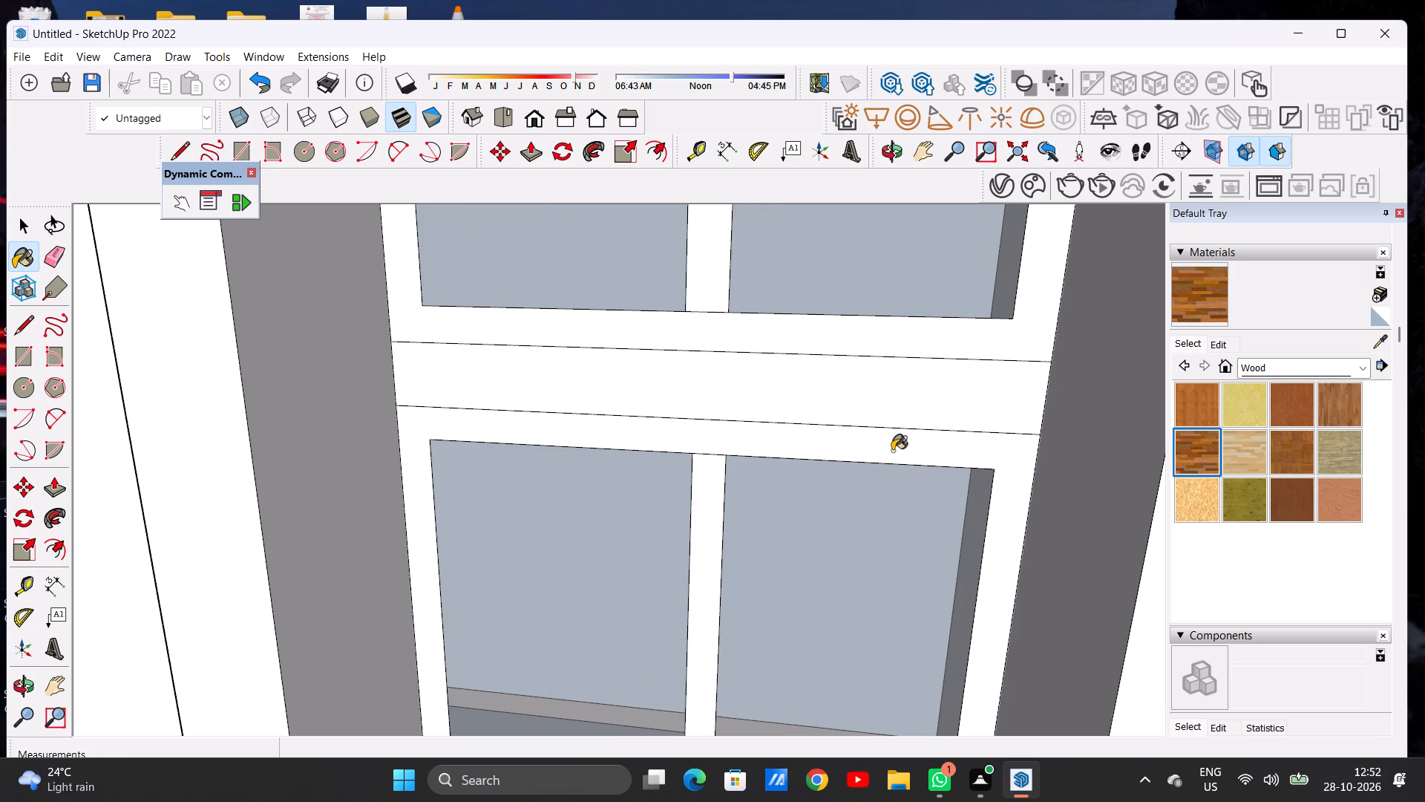
Darken the color of the Wood Floor Dark material.
left_click(1223, 339)
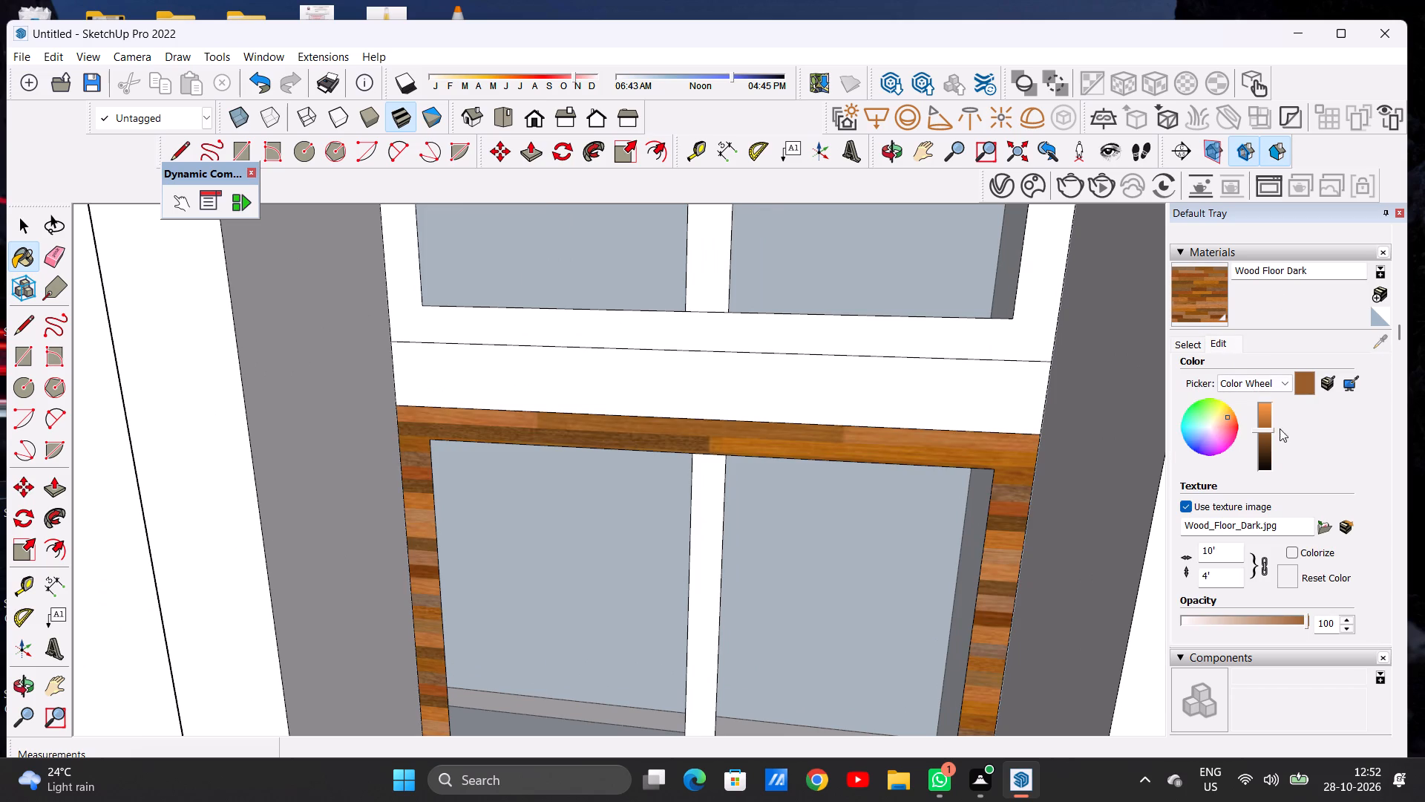
left_click(1260, 446)
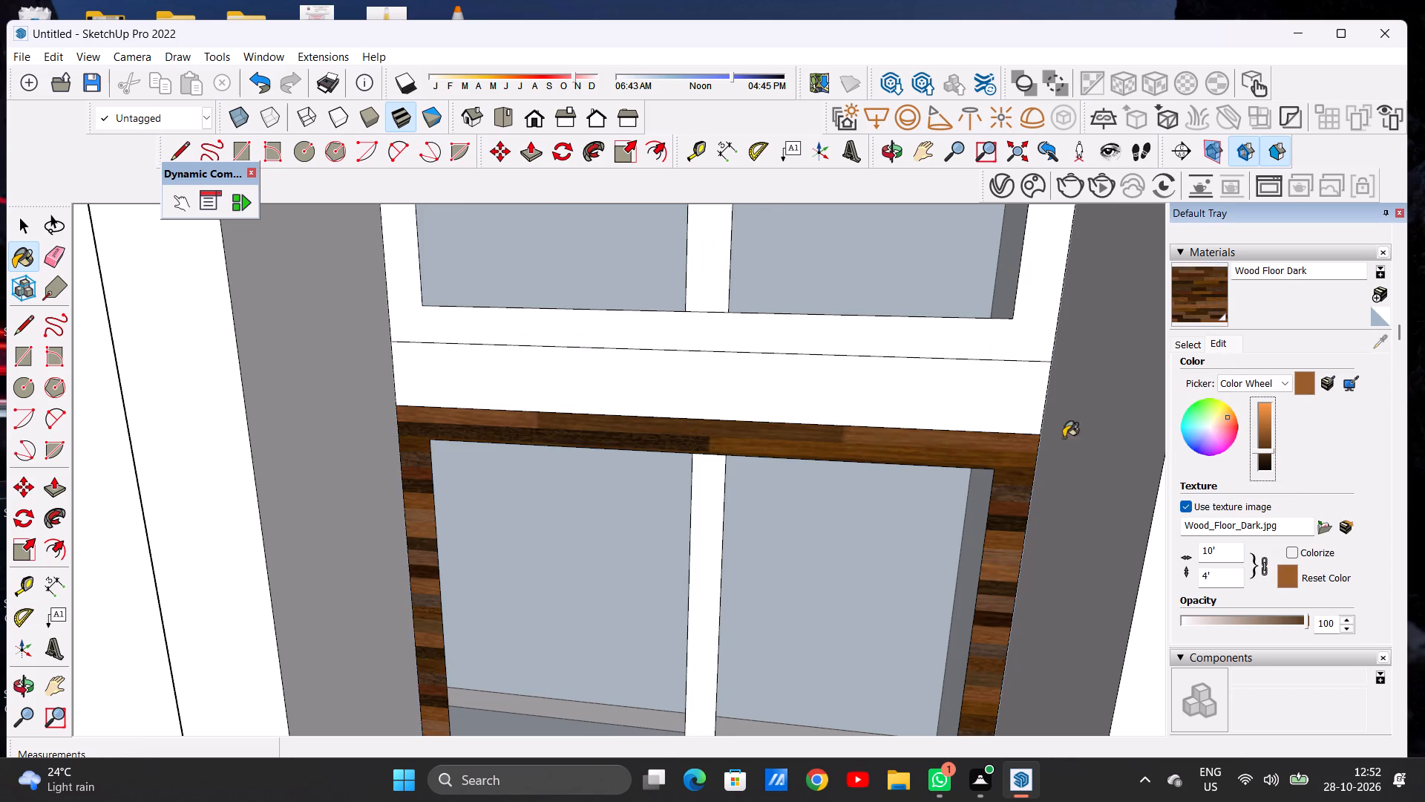
Paint the vertical mullion of the tall window's lowest section with the darkened Wood Floor Dark material.
scroll(865, 429, "down", 5)
scroll(701, 421, "down", 3)
scroll(701, 409, "up", 1)
scroll(704, 391, "down", 1)
scroll(744, 453, "up", 4)
scroll(742, 456, "down", 2)
scroll(742, 456, "up", 7)
left_click(734, 458)
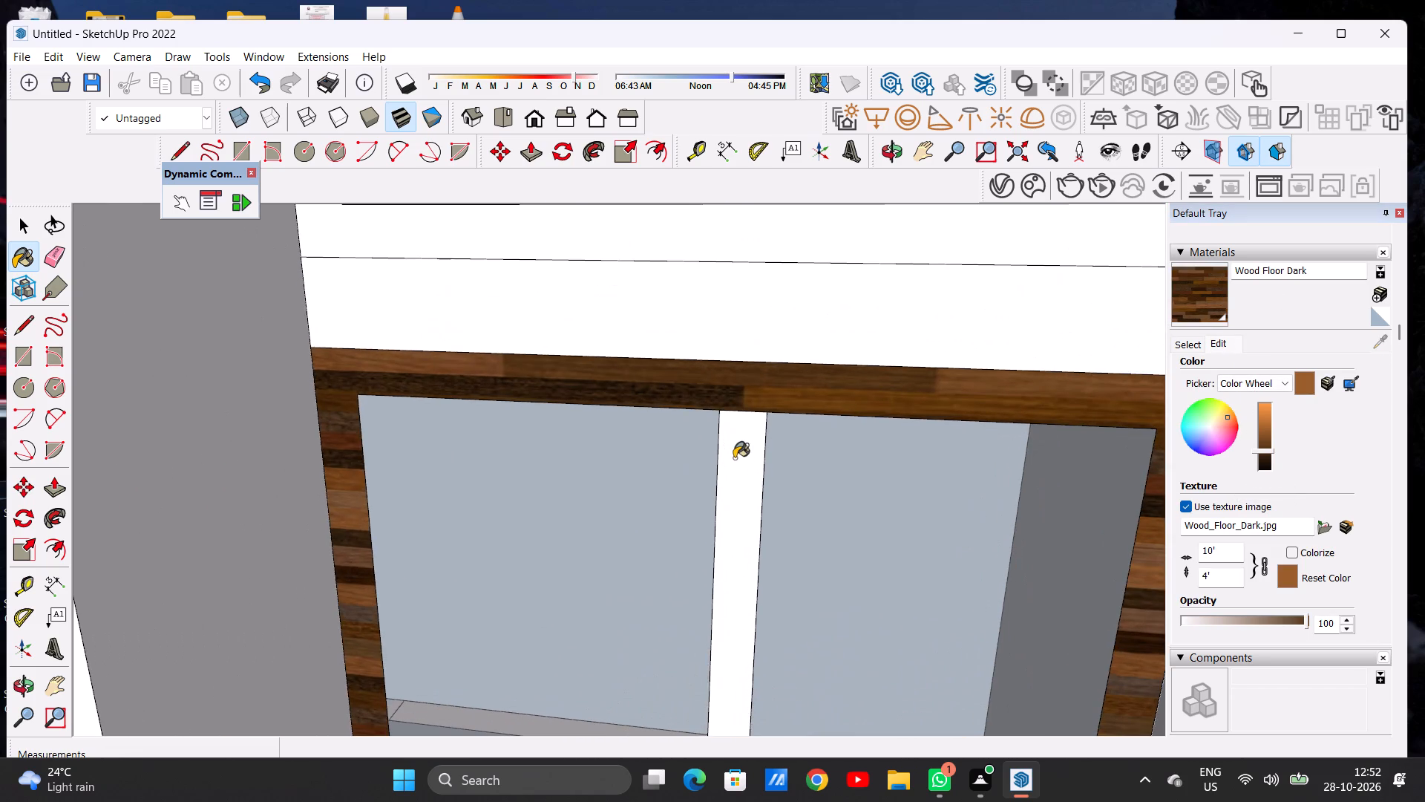
scroll(742, 440, "down", 5)
scroll(742, 440, "up", 1)
scroll(742, 440, "down", 16)
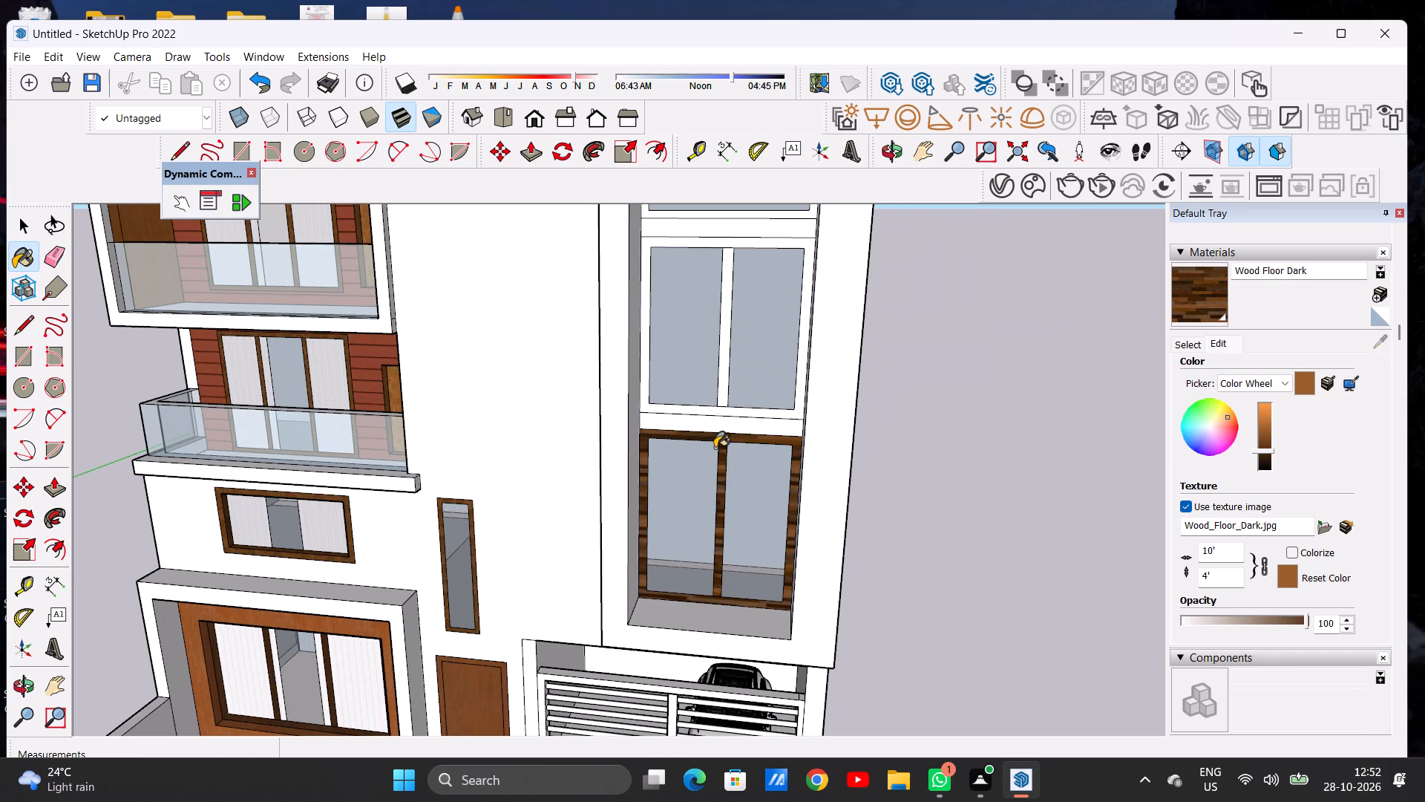
Paint the mullion and outer frame of the tall window's middle section with Wood Floor Dark.
scroll(721, 515, "down", 8)
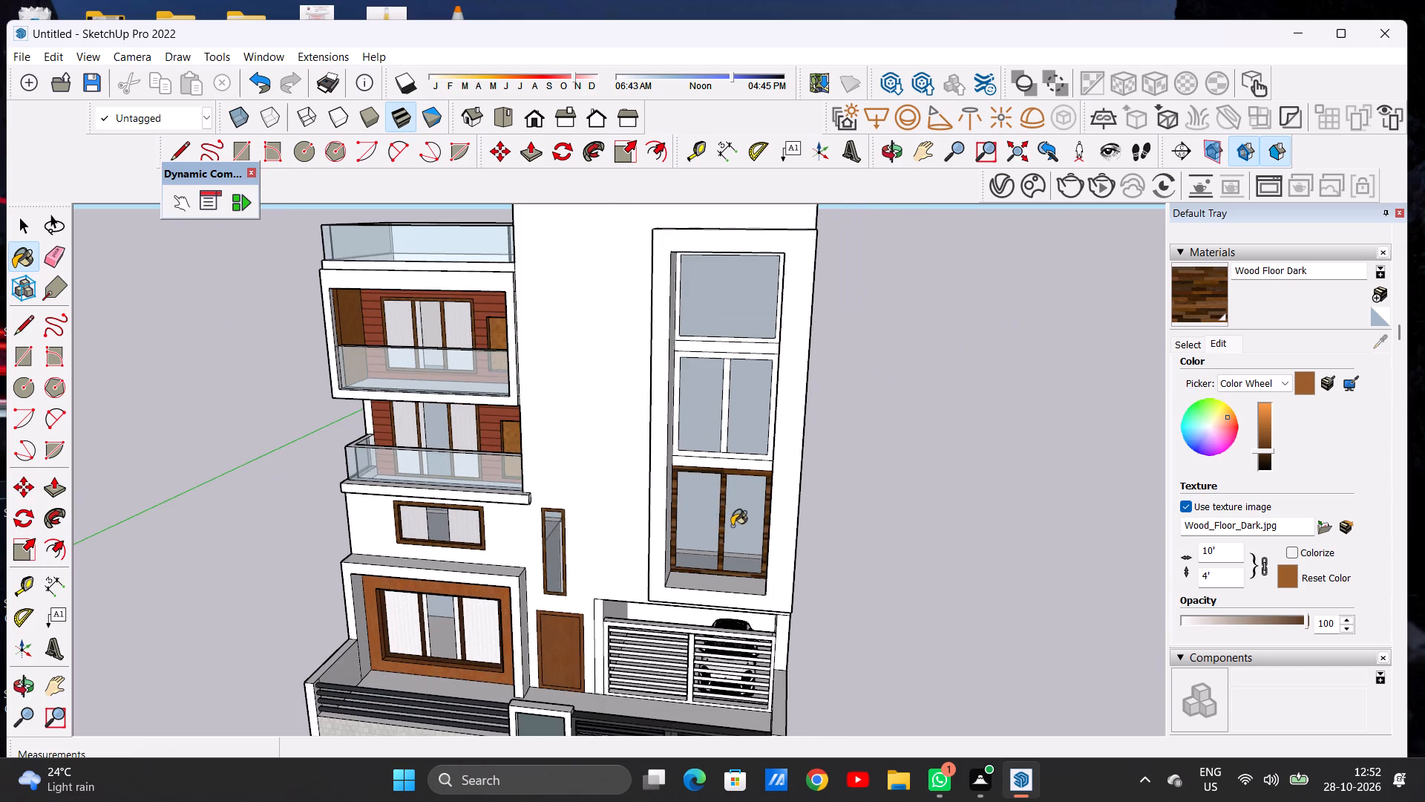
scroll(720, 401, "up", 2)
scroll(720, 401, "down", 1)
scroll(720, 401, "up", 4)
scroll(731, 339, "up", 13)
scroll(731, 339, "down", 1)
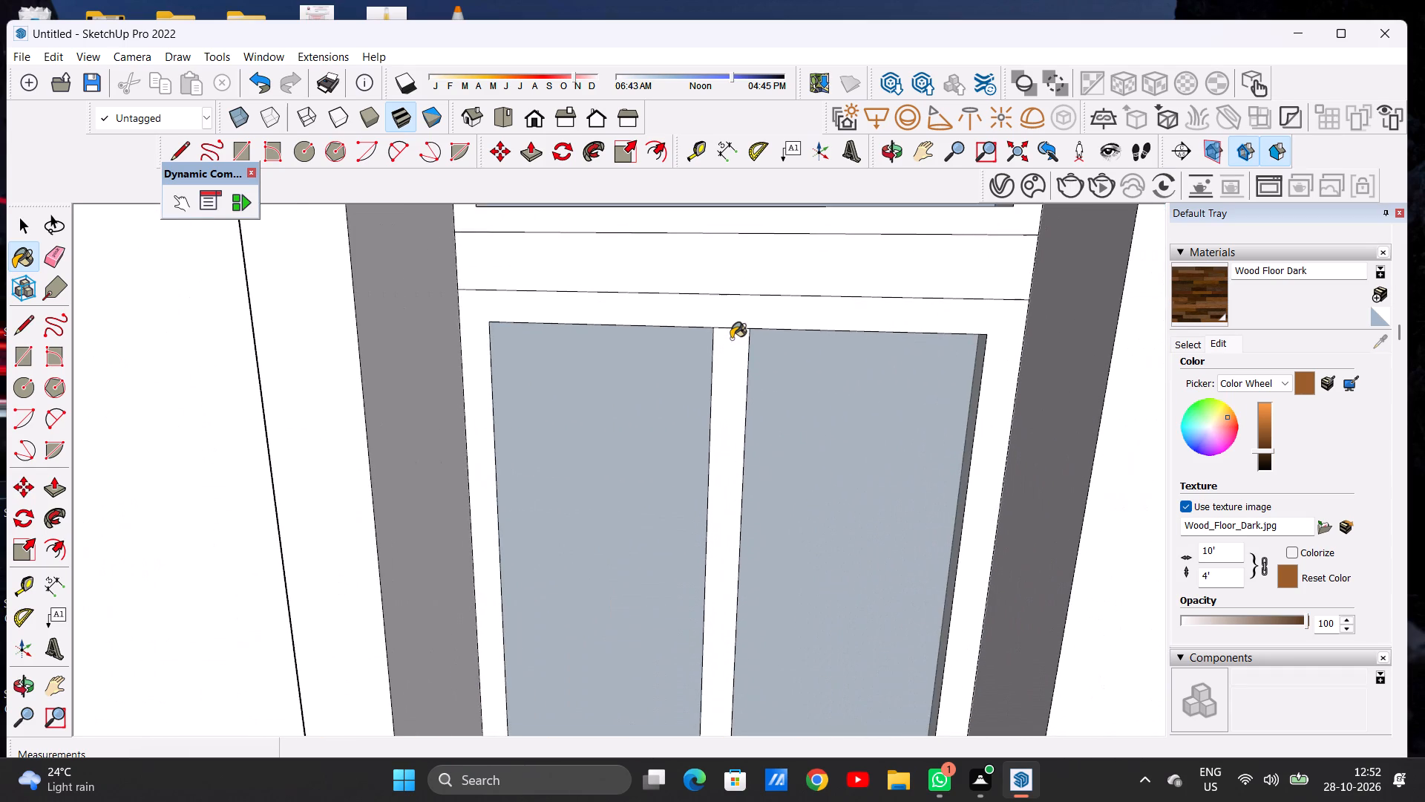
left_click(731, 339)
left_click(730, 315)
scroll(736, 374, "down", 20)
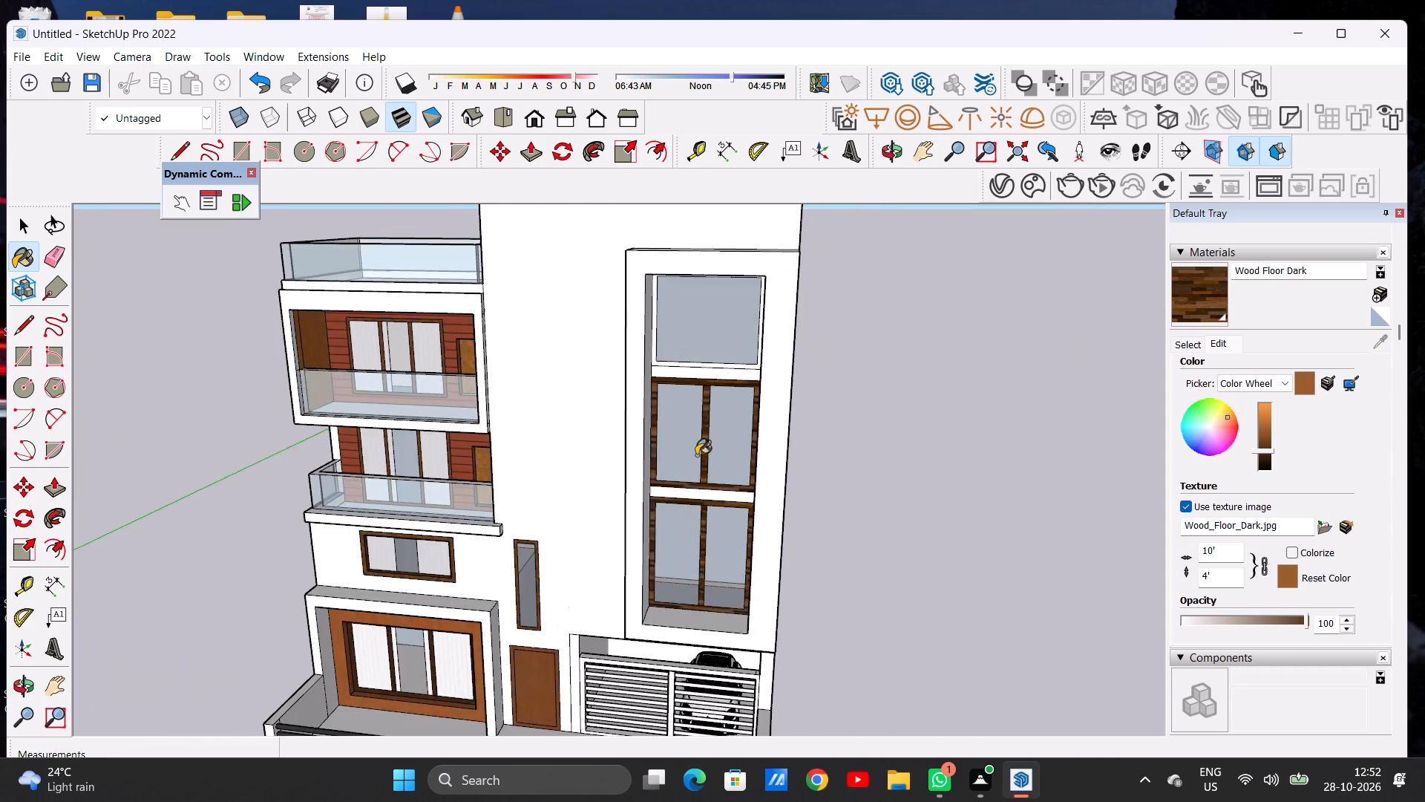
Paint the frame of the tall window's top section with Wood Floor Dark.
middle_click_drag(698, 463, 736, 402)
scroll(753, 284, "up", 3)
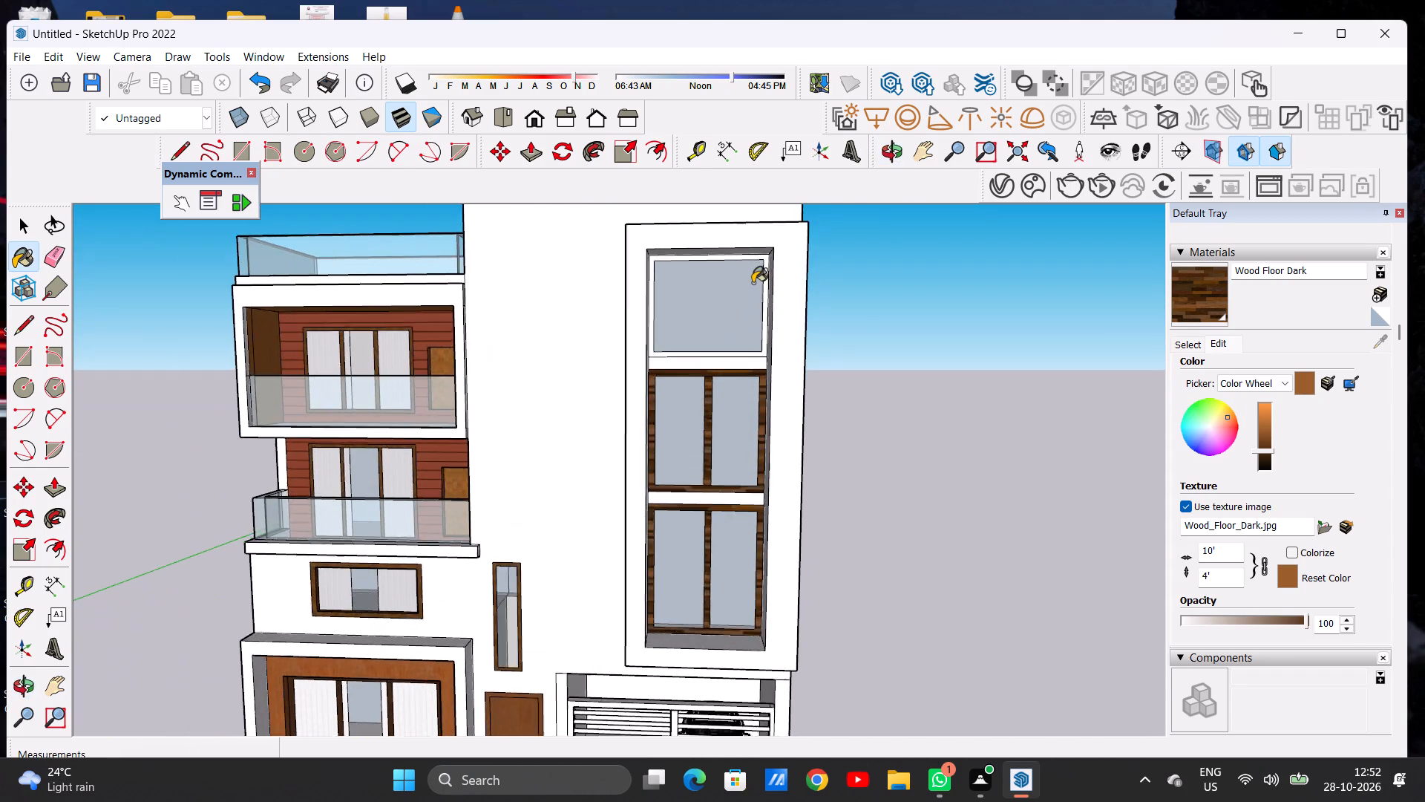
scroll(753, 283, "up", 12)
left_click(771, 254)
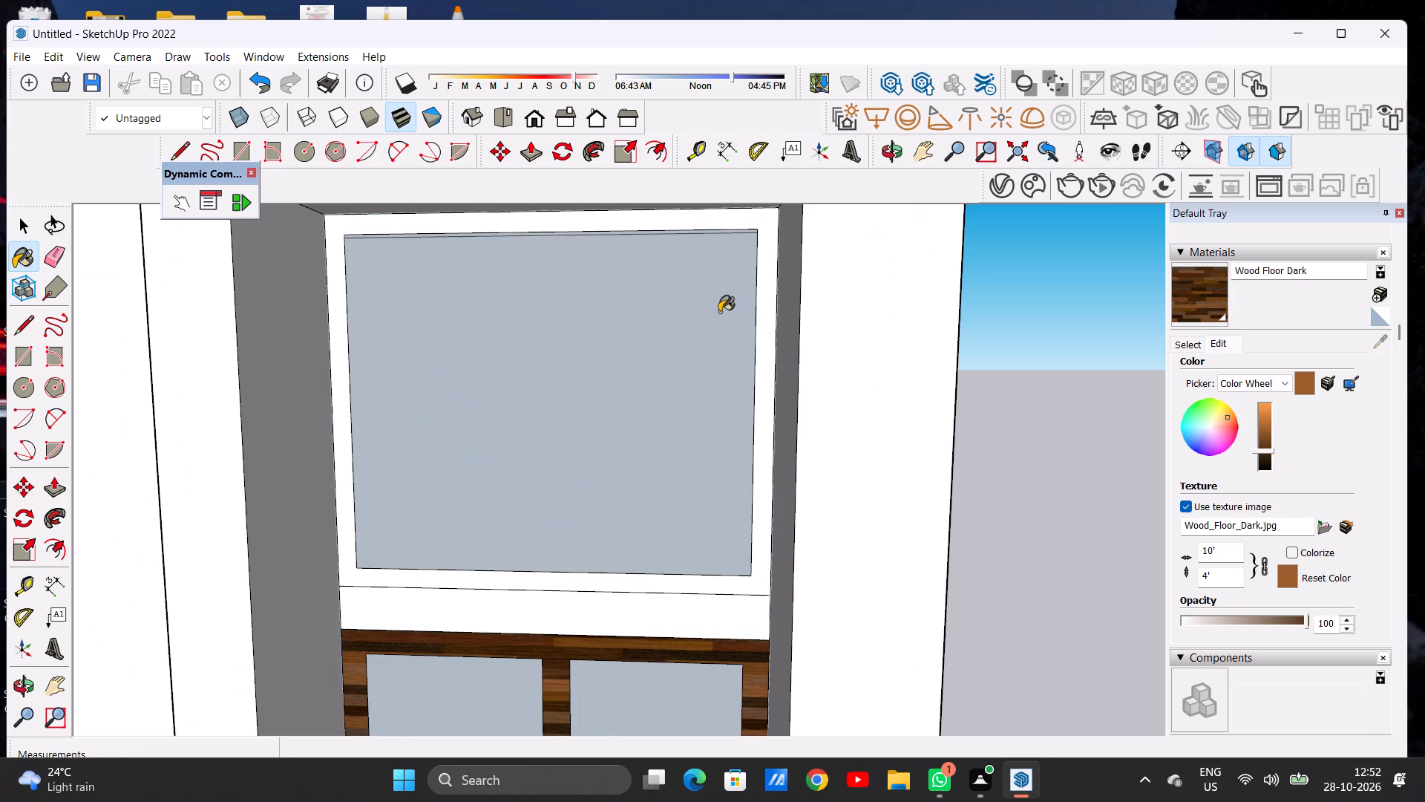
scroll(719, 312, "down", 18)
scroll(695, 267, "down", 4)
scroll(692, 370, "up", 5)
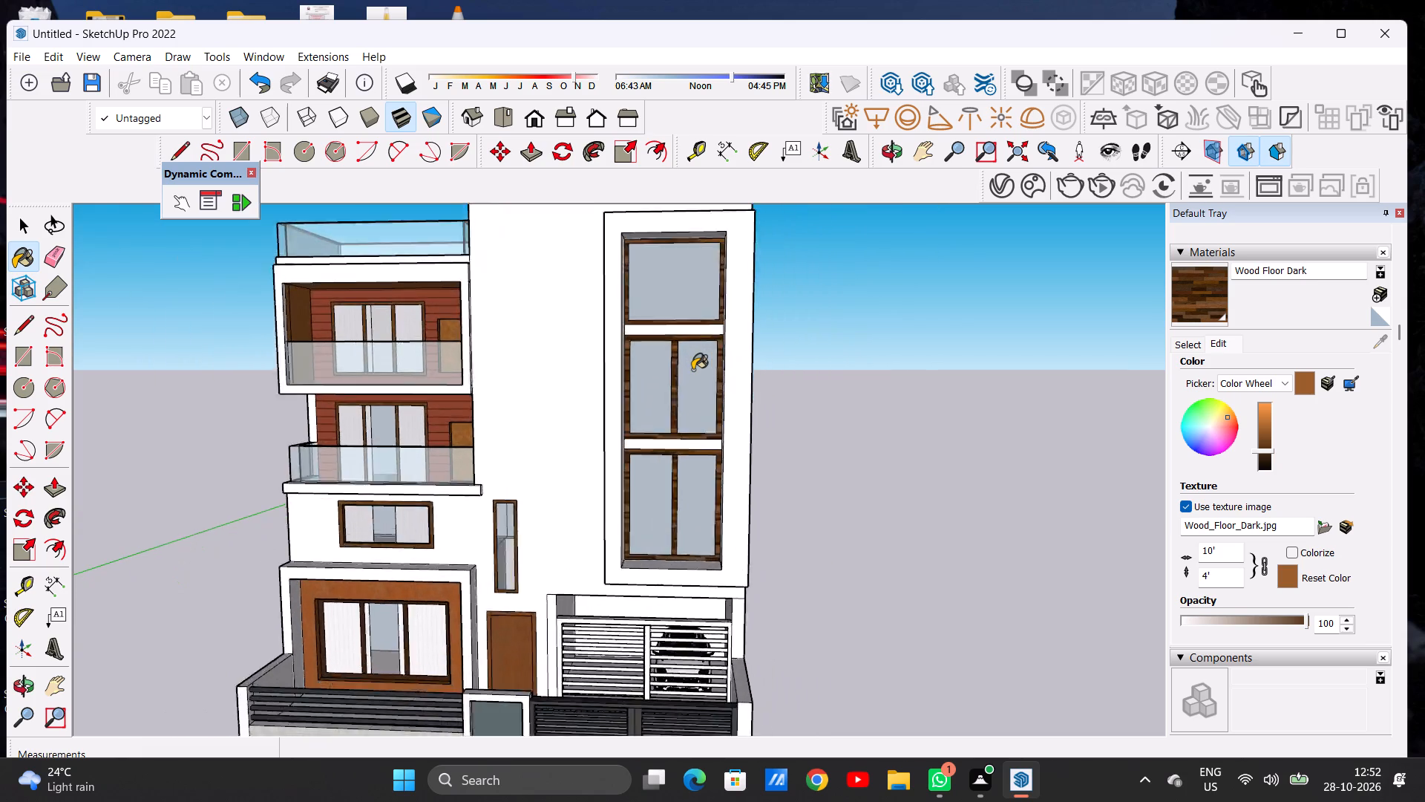
scroll(692, 370, "up", 2)
key("space")
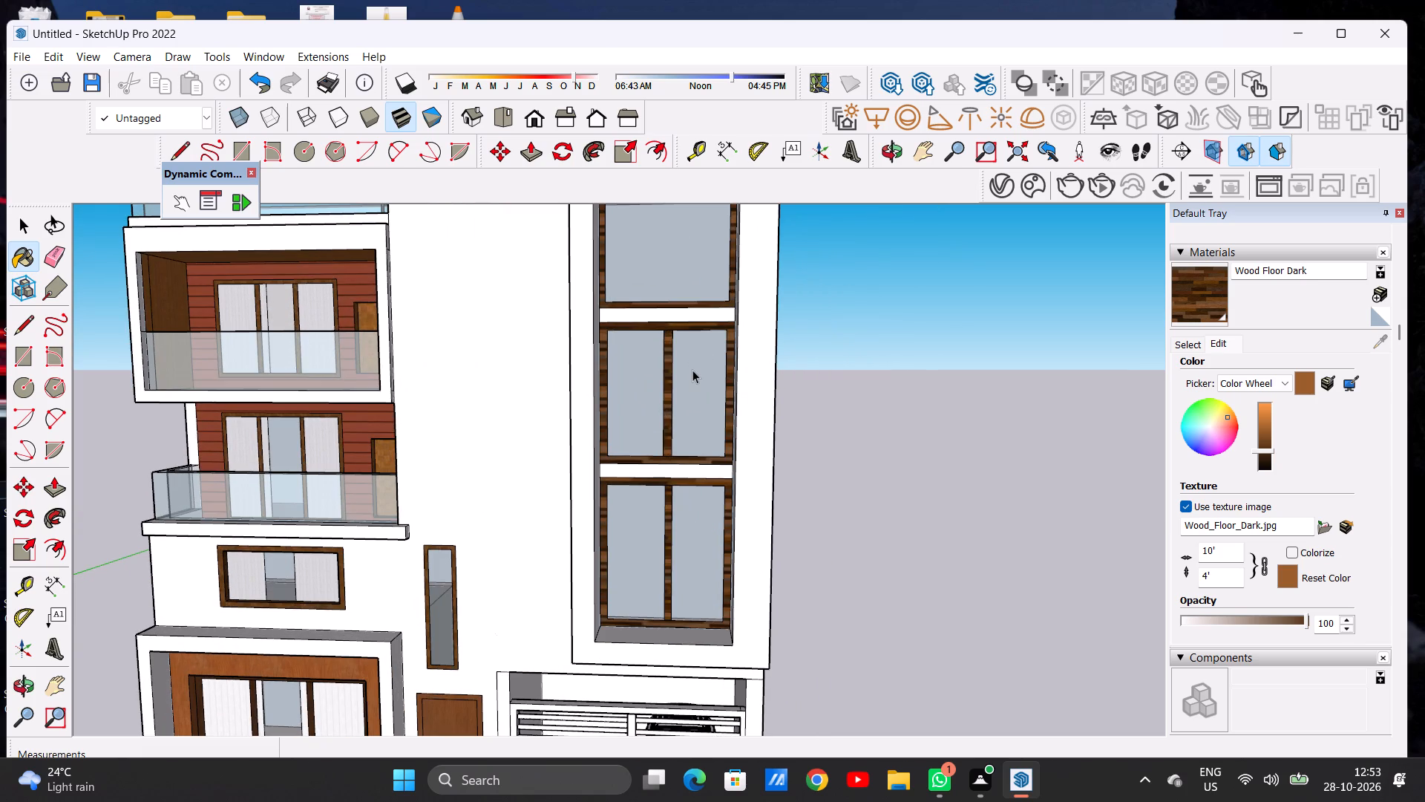
Paint the projecting tower frame around the tall window with Formica Graystone from the Synthetic Surfaces materials.
scroll(679, 392, "down", 6)
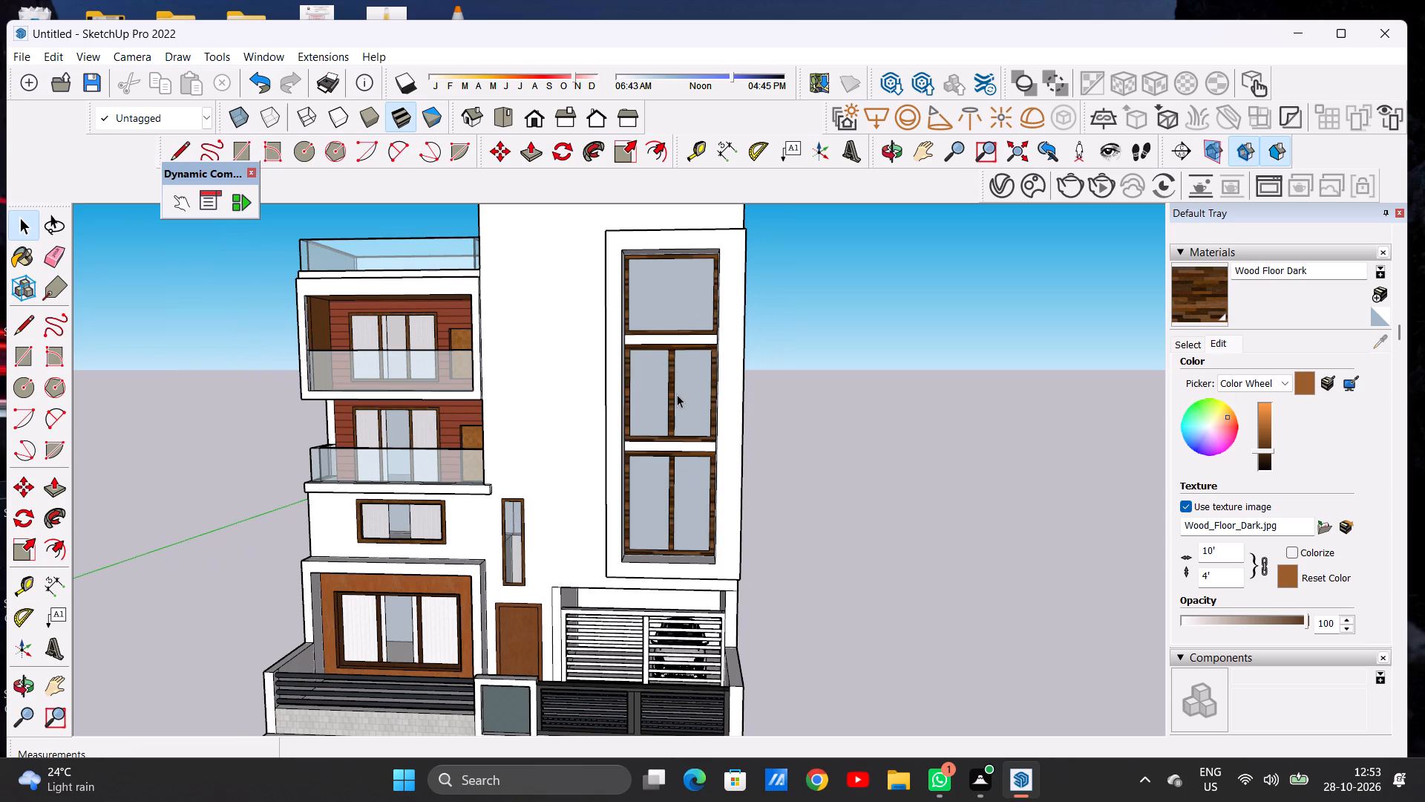
middle_click_drag(699, 339, 595, 439)
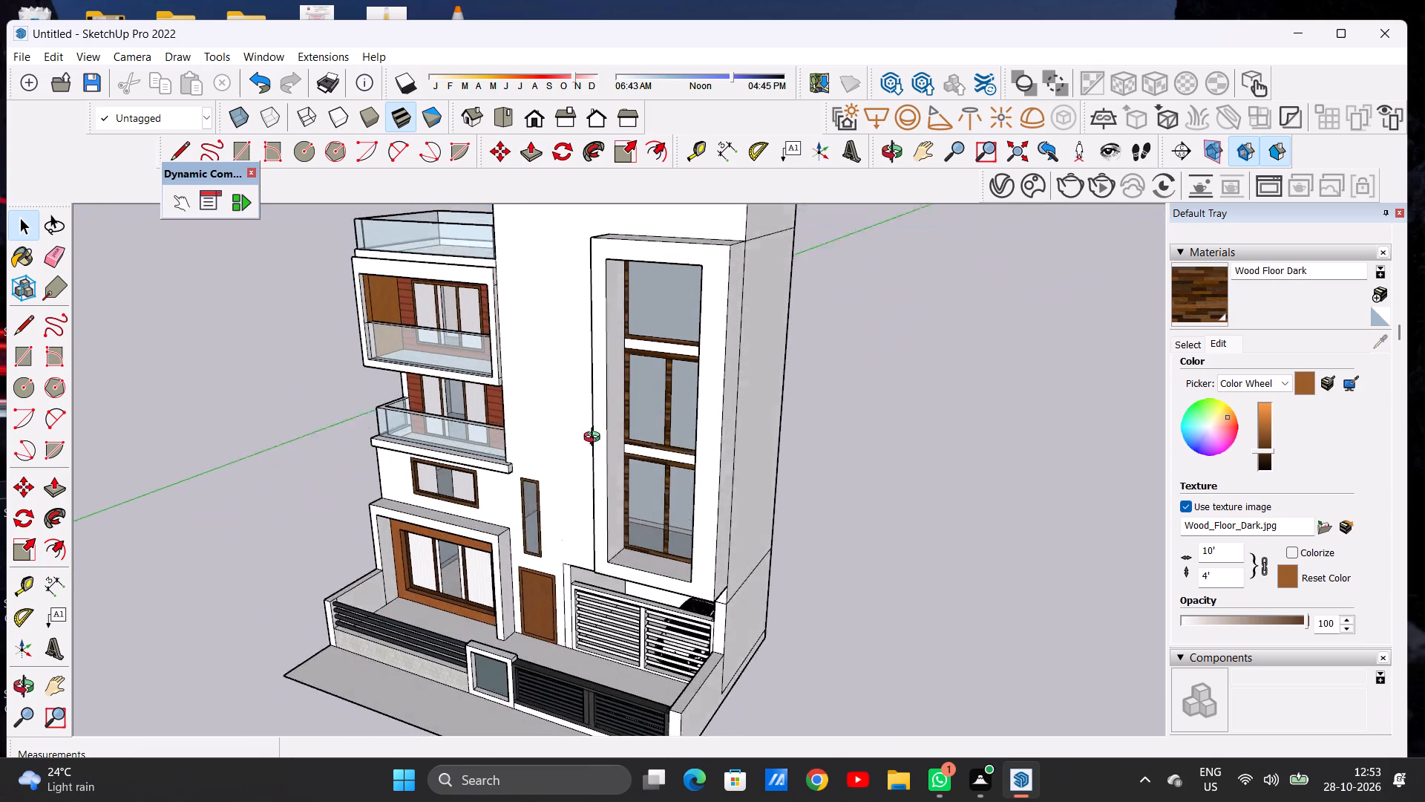
middle_click_drag(595, 439, 641, 430)
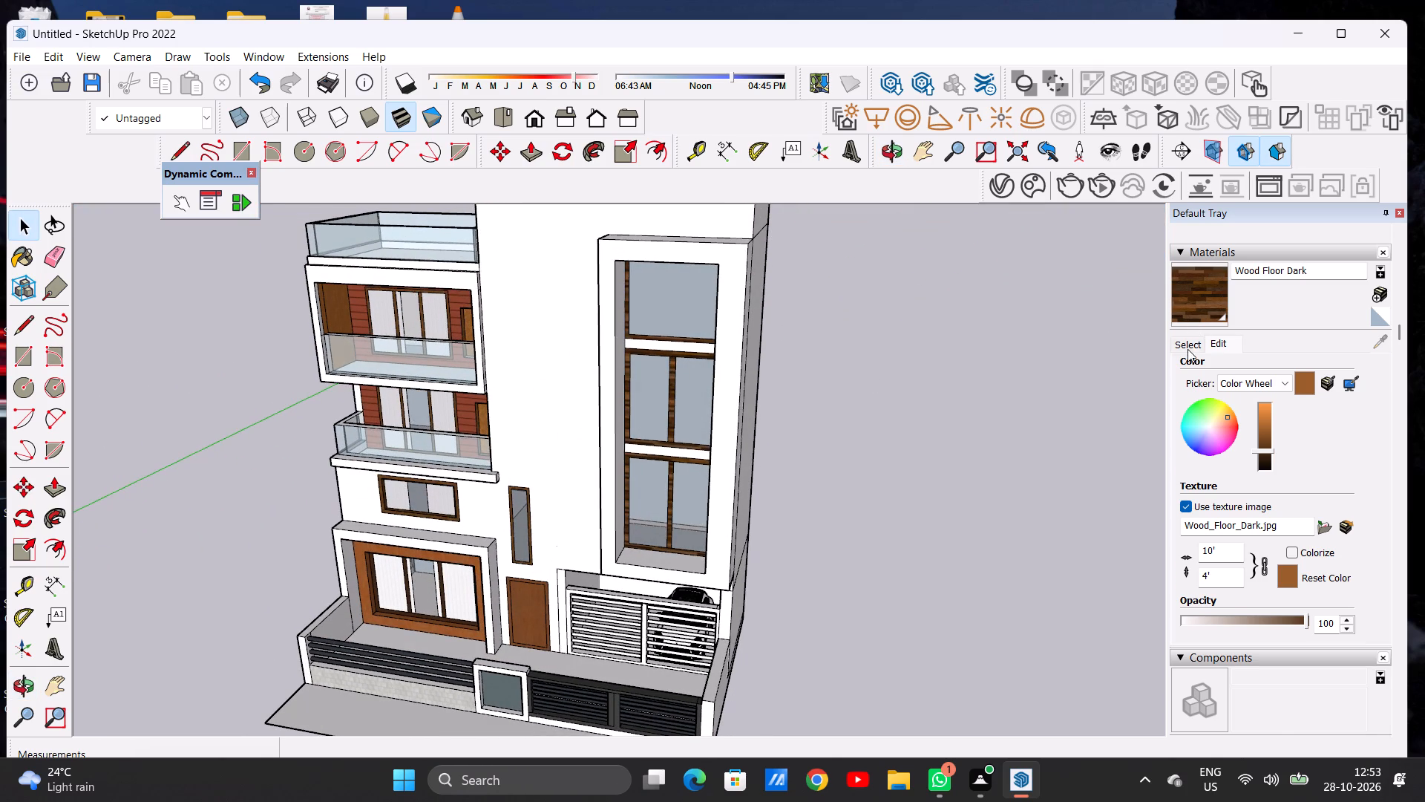
left_click(1187, 349)
left_click(1258, 367)
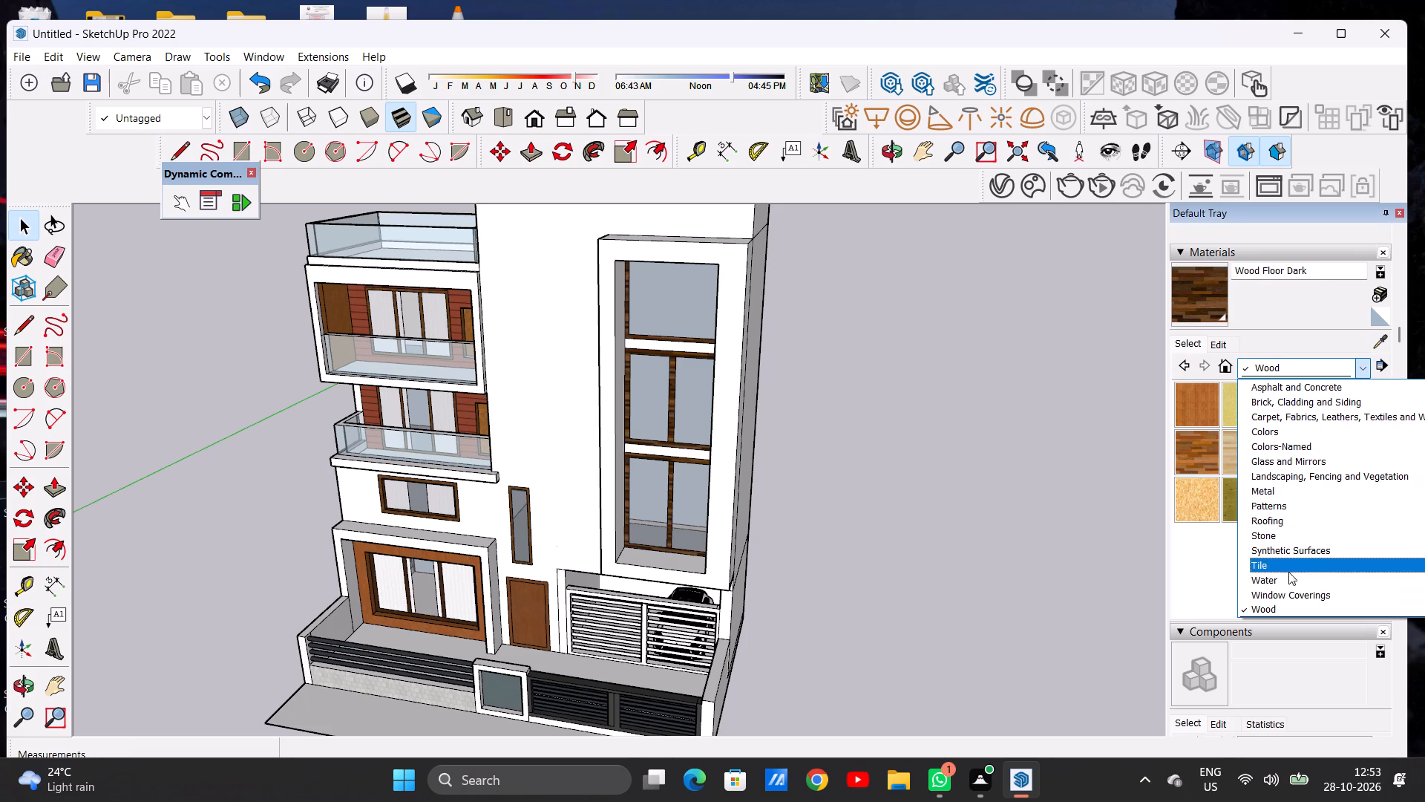
left_click(1292, 551)
left_click(1285, 412)
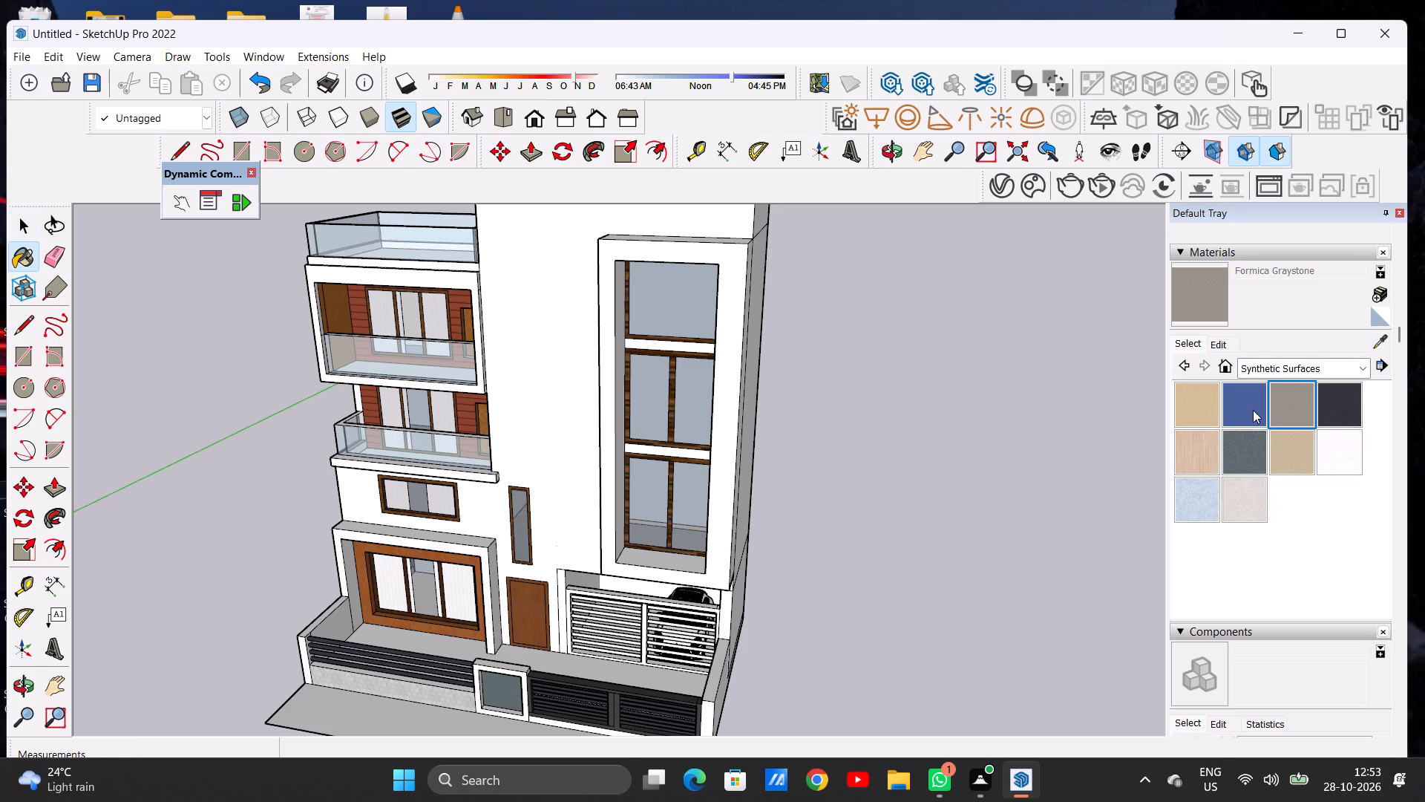
scroll(571, 412, "up", 5)
left_click(633, 397)
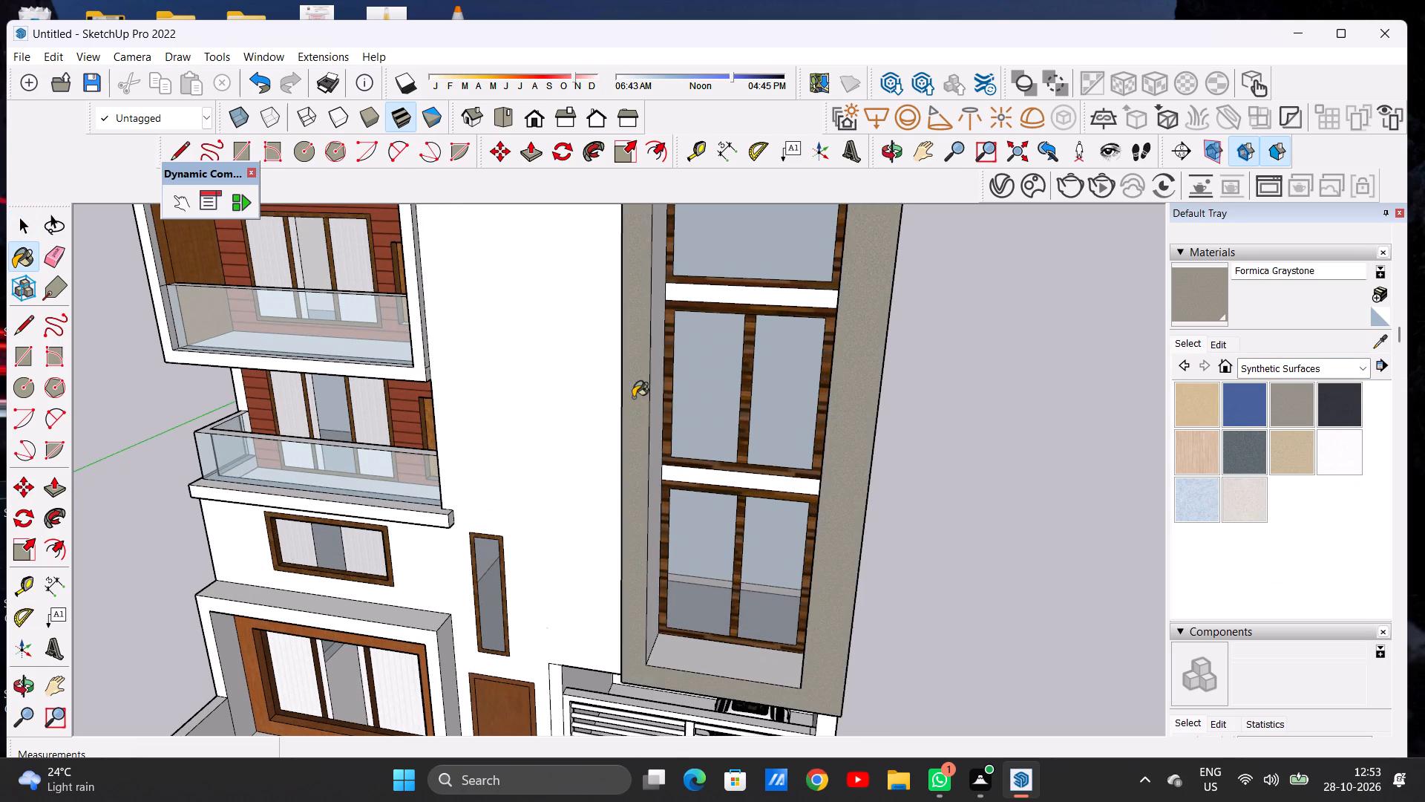
Examine the graystone finish on the projecting tower frame from the front and the side of the house.
scroll(647, 446, "down", 5)
middle_click_drag(769, 446, 758, 379)
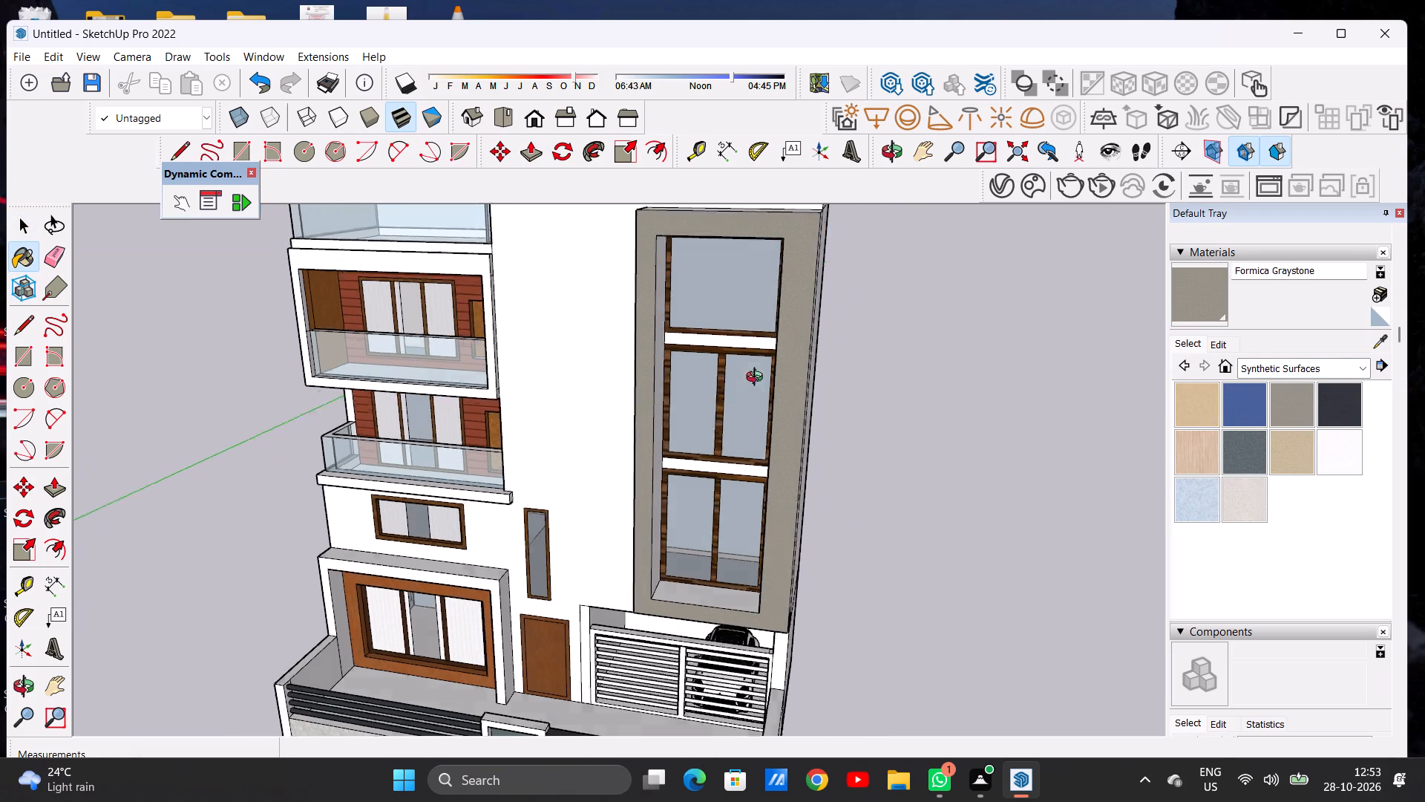
middle_click_drag(758, 379, 606, 408)
scroll(649, 464, "down", 12)
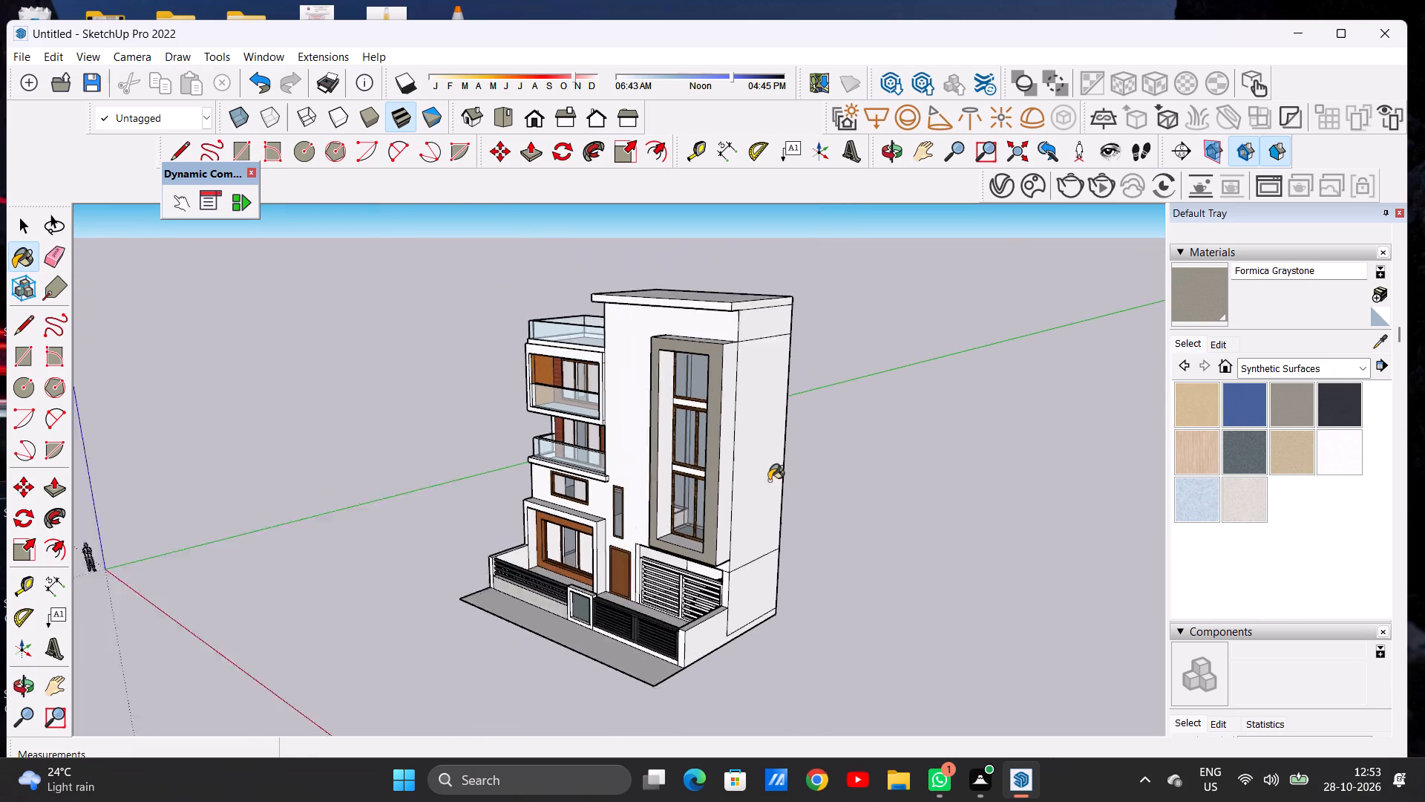
scroll(672, 335, "up", 3)
scroll(671, 335, "down", 1)
scroll(671, 335, "up", 12)
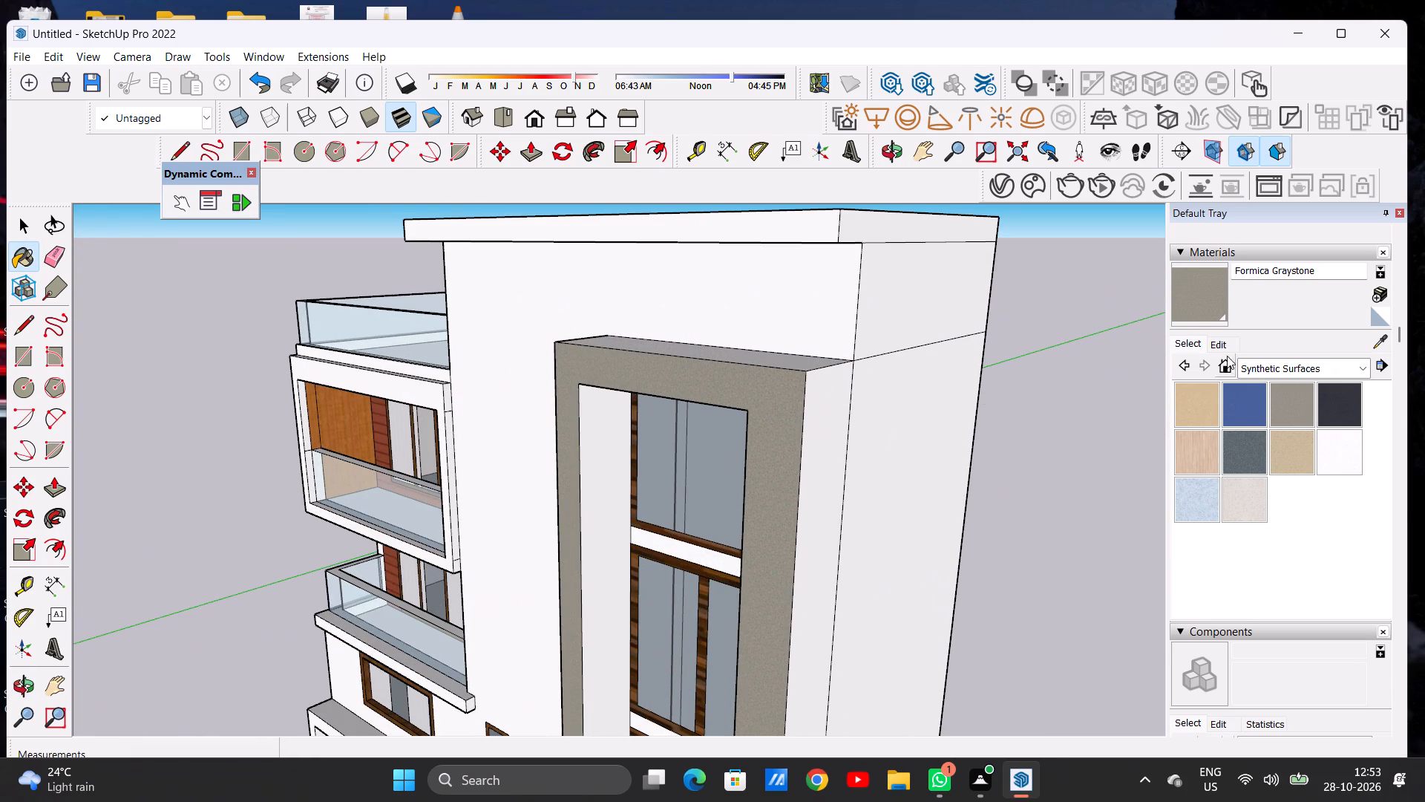
Lighten the Formica Graystone material by raising its color brightness.
left_click(1219, 343)
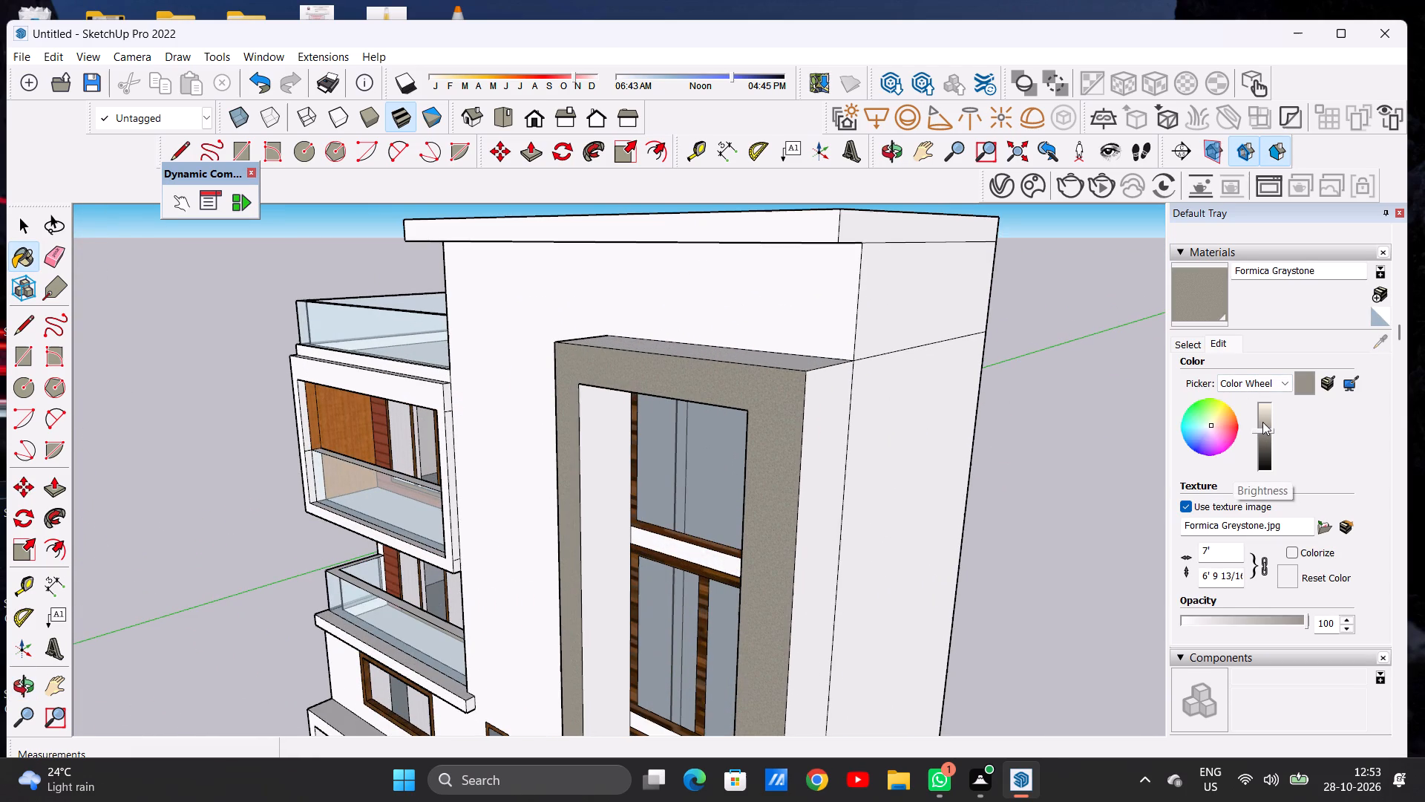
left_click(1262, 422)
Paint the top face and the outer side away from the balconies of the projecting tower frame with Formica Graystone.
scroll(695, 393, "down", 3)
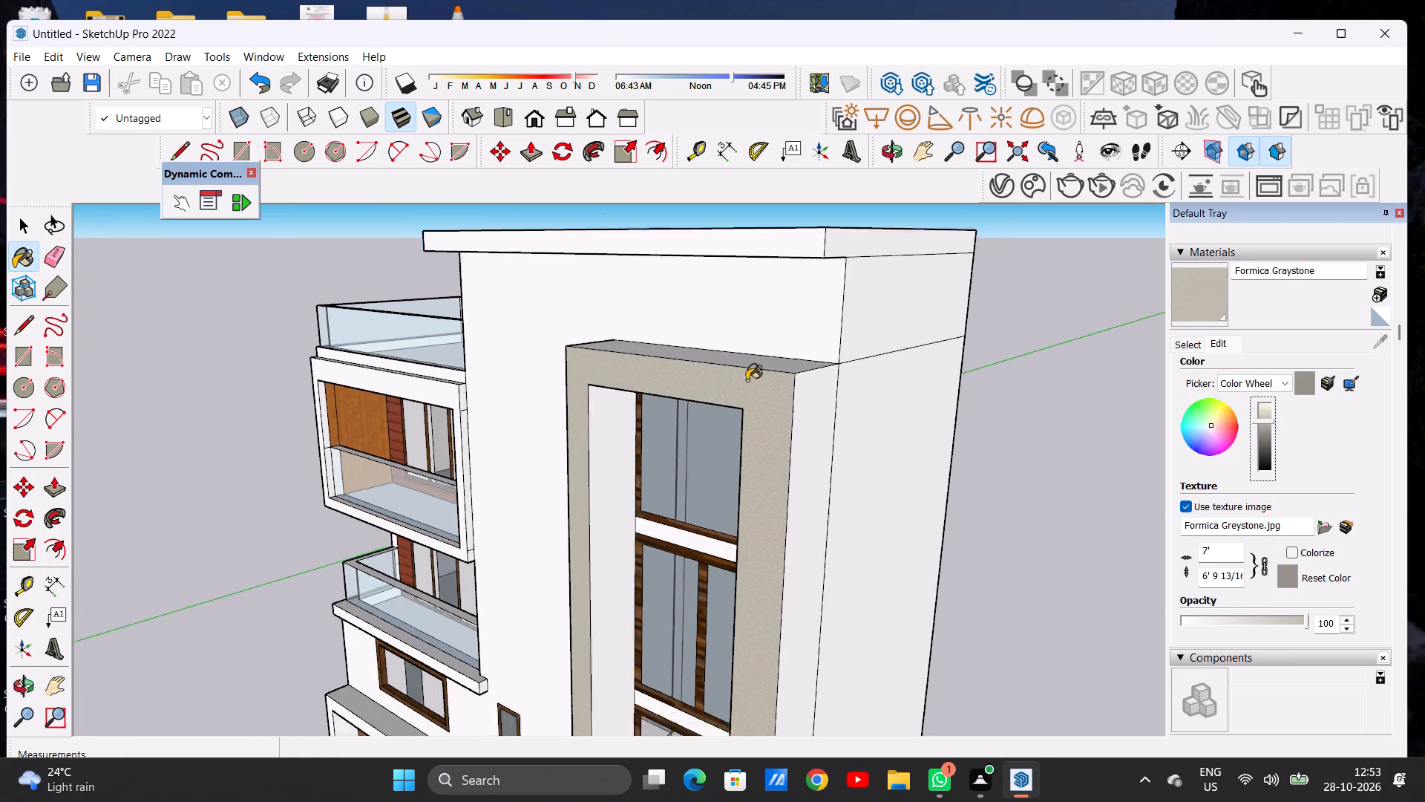
scroll(747, 380, "down", 6)
scroll(792, 374, "up", 11)
scroll(786, 374, "down", 1)
scroll(786, 374, "up", 2)
left_click(764, 350)
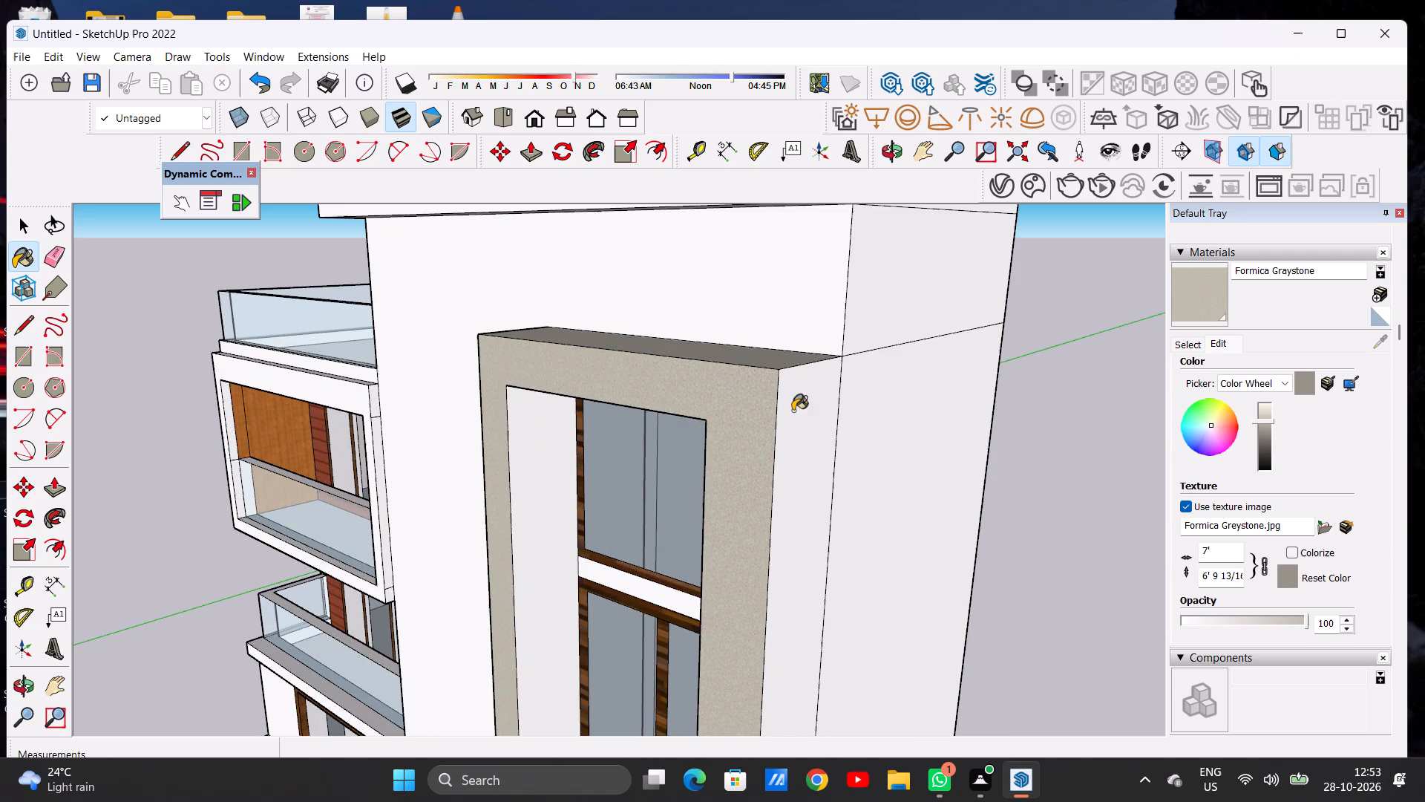
left_click(793, 411)
Paint the tower frame's balcony-side inner reveal and its bottom inner sill with Formica Graystone.
scroll(814, 396, "down", 20)
scroll(814, 396, "down", 2)
middle_click_drag(731, 443, 831, 431)
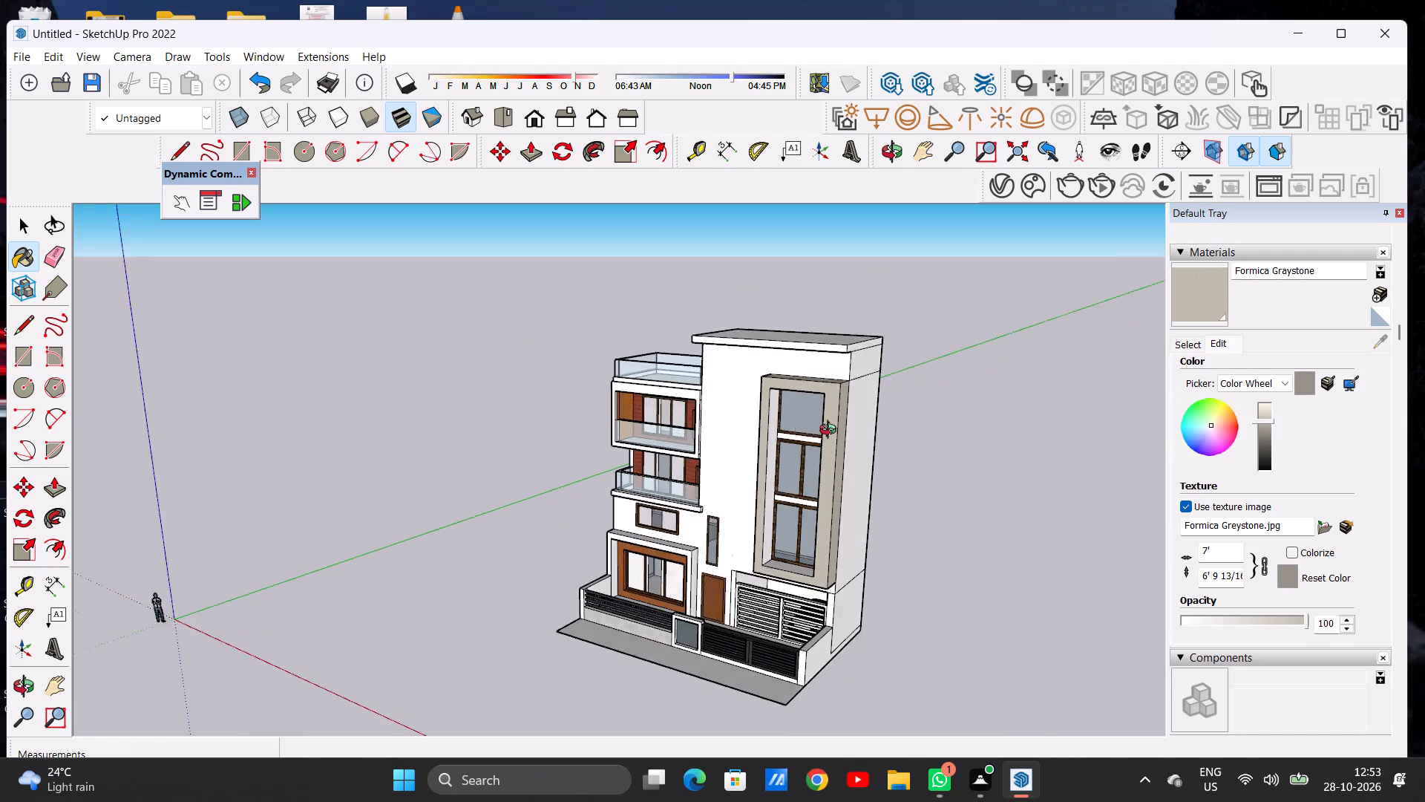
middle_click_drag(831, 431, 857, 431)
scroll(766, 342, "down", 5)
scroll(789, 507, "up", 4)
scroll(789, 526, "down", 1)
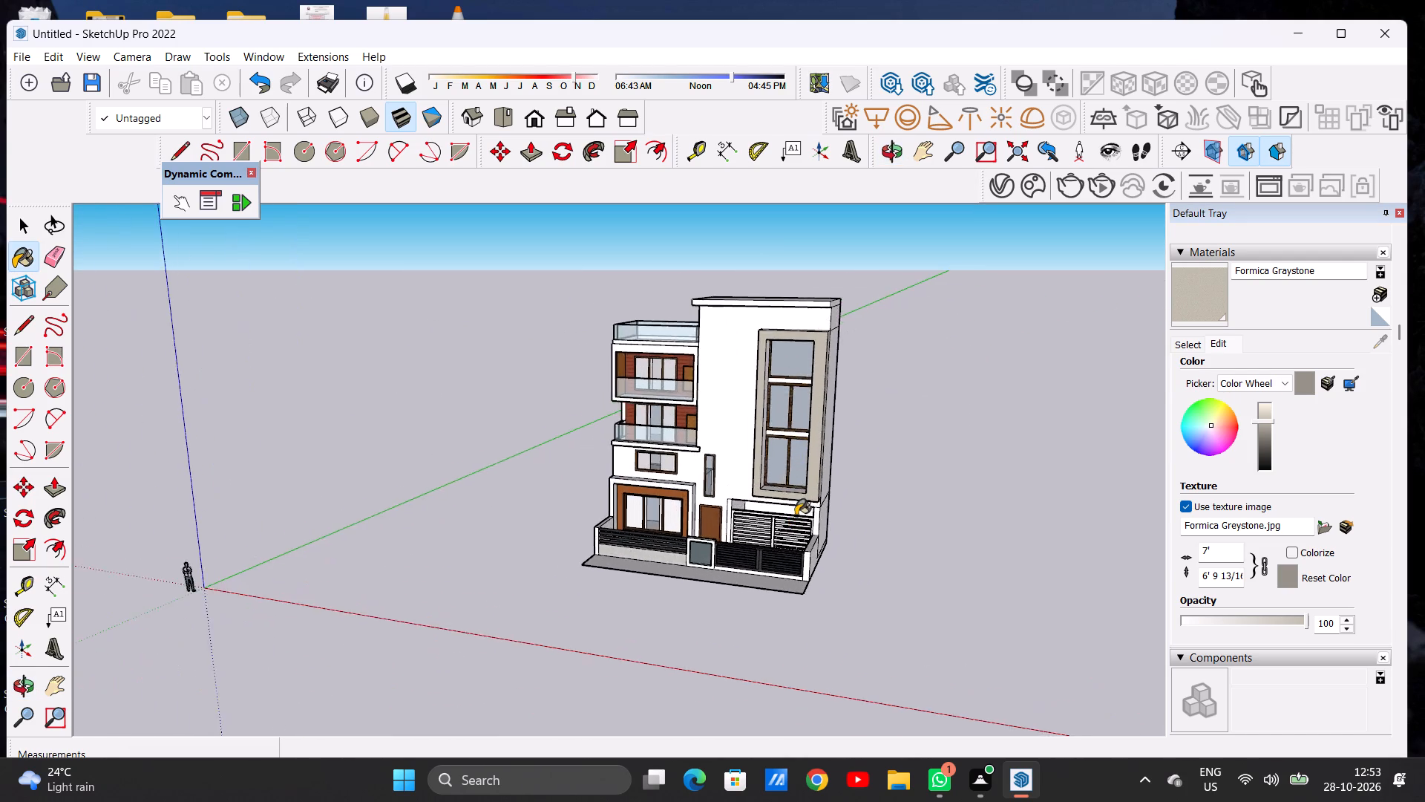
scroll(796, 515, "up", 20)
scroll(796, 515, "up", 2)
middle_click_drag(715, 423, 687, 515)
scroll(710, 438, "down", 1)
middle_click_drag(690, 419, 682, 425)
scroll(677, 420, "up", 11)
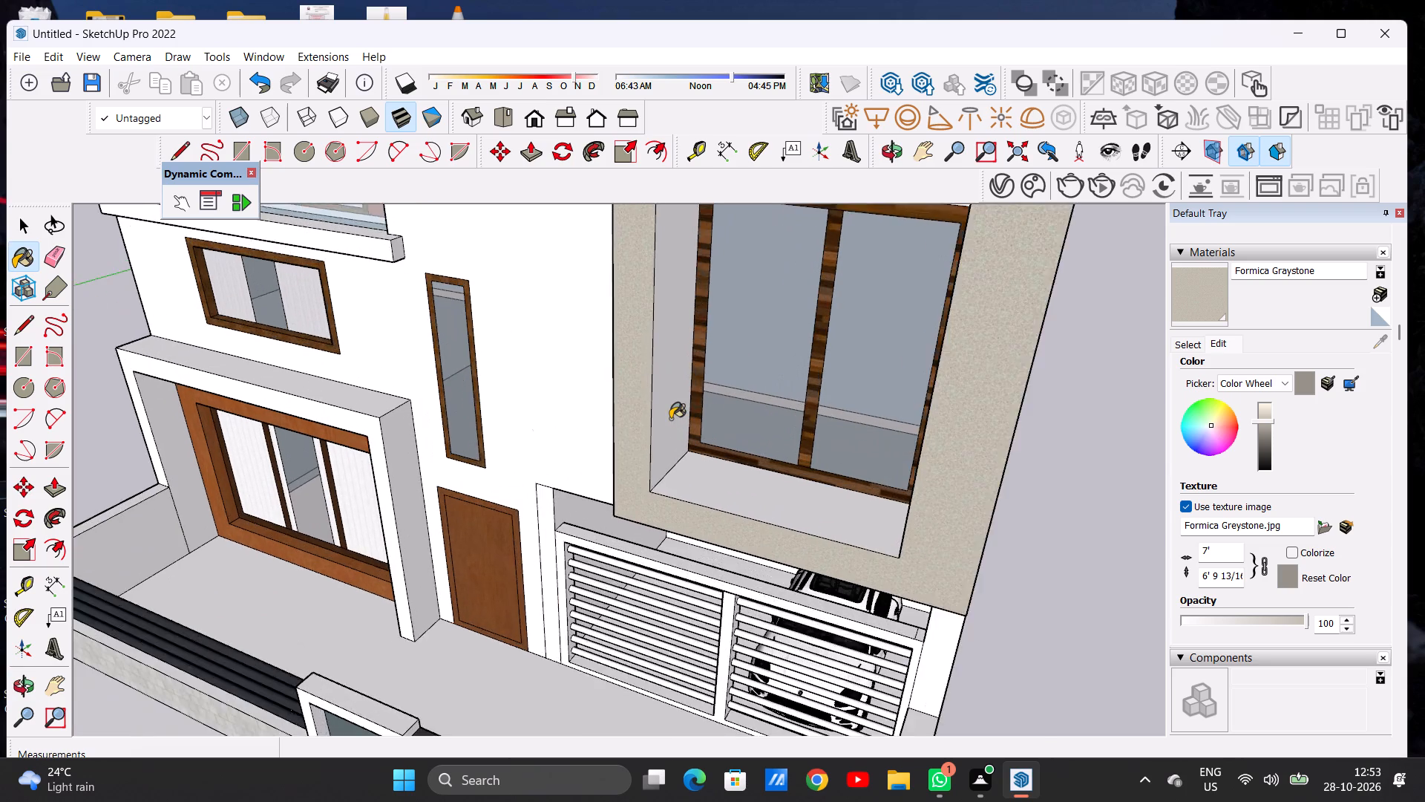
scroll(670, 419, "up", 3)
left_click(668, 414)
left_click(710, 493)
Paint the tower frame's inner reveal on the side away from the balconies with Formica Graystone.
scroll(728, 504, "down", 17)
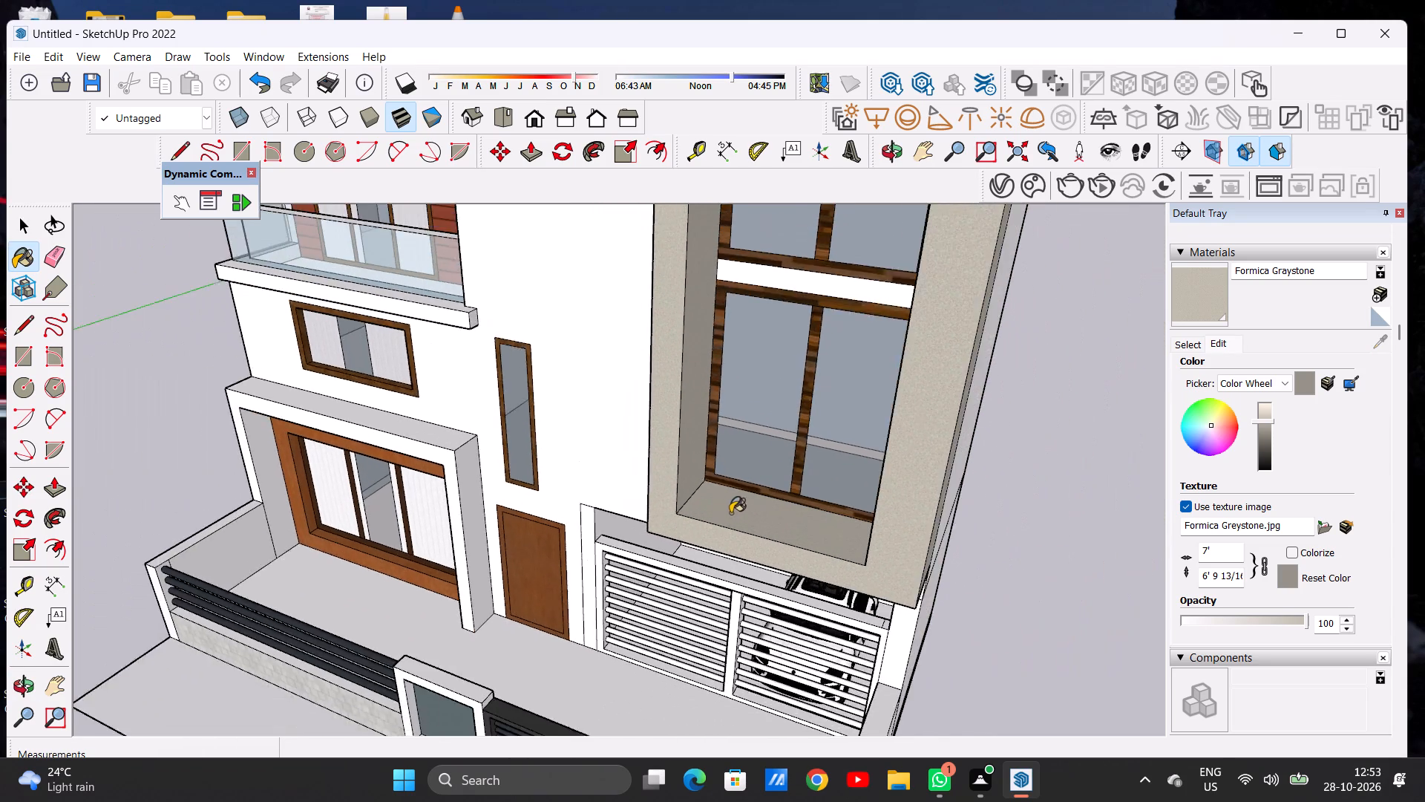
scroll(730, 513, "down", 17)
middle_click_drag(680, 454, 920, 374)
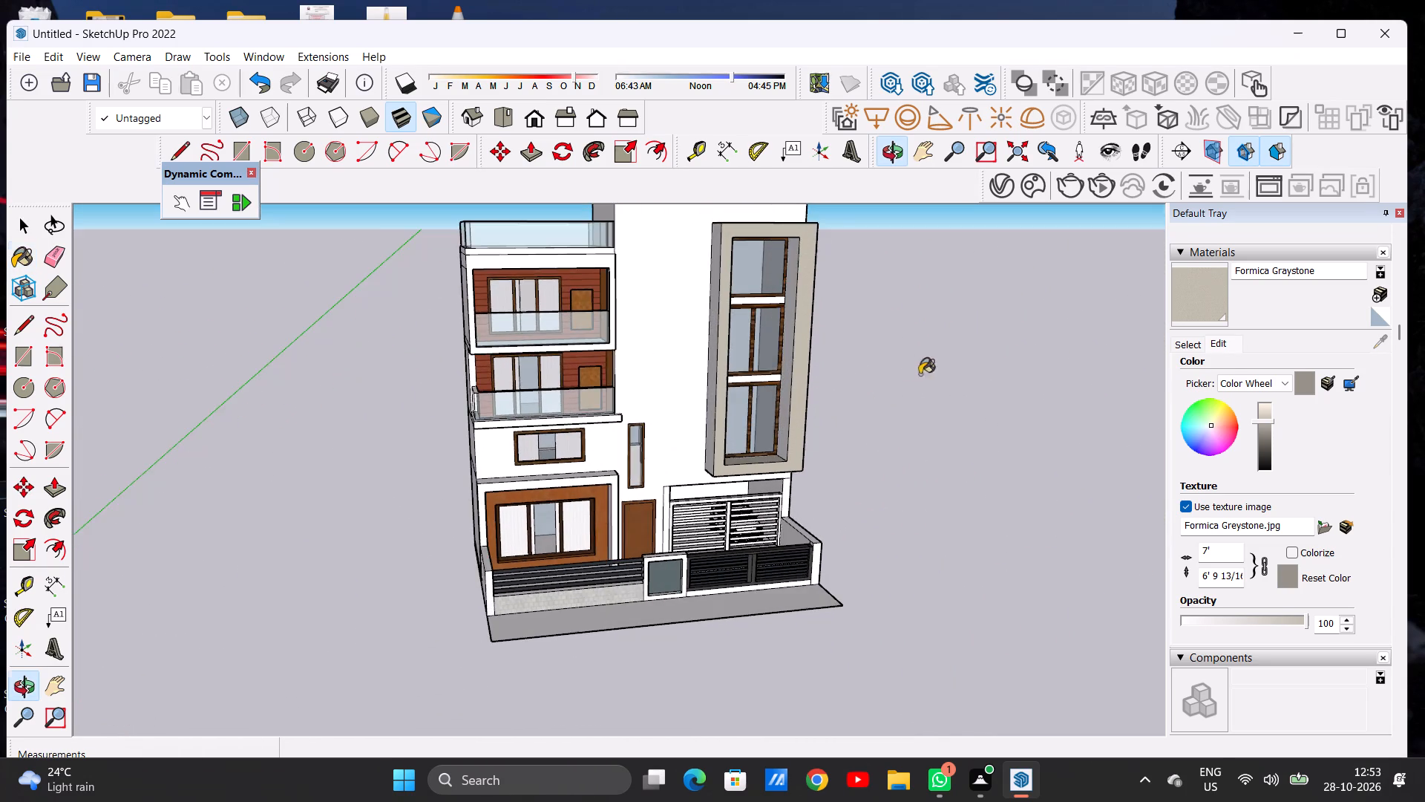
scroll(771, 384, "up", 8)
scroll(771, 385, "down", 1)
scroll(771, 385, "up", 1)
scroll(789, 314, "up", 5)
scroll(789, 314, "down", 1)
scroll(789, 314, "up", 5)
left_click(808, 333)
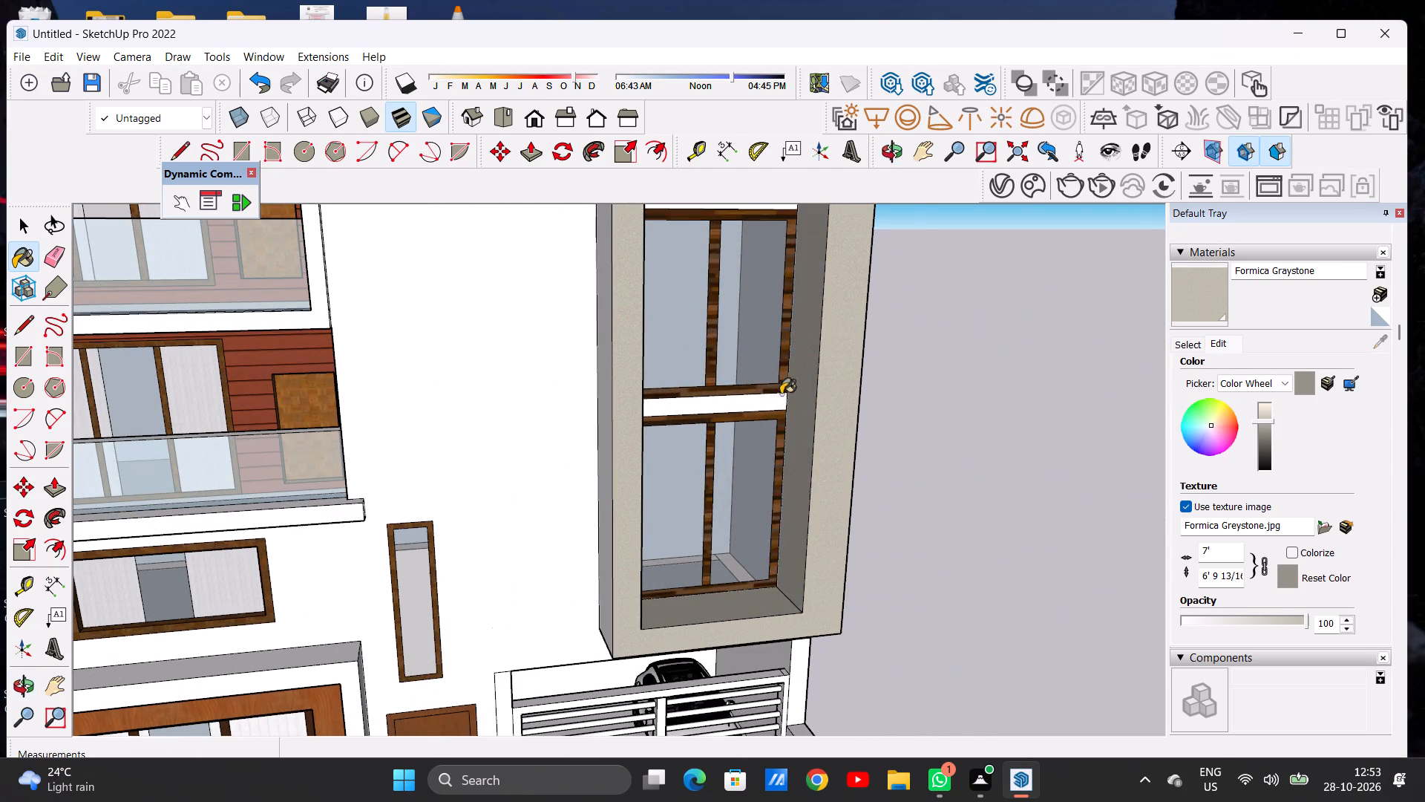
Paint the two horizontal wall bands between the tall window's sections with Formica Graystone.
scroll(779, 397, "up", 12)
left_click(756, 402)
scroll(671, 428, "down", 13)
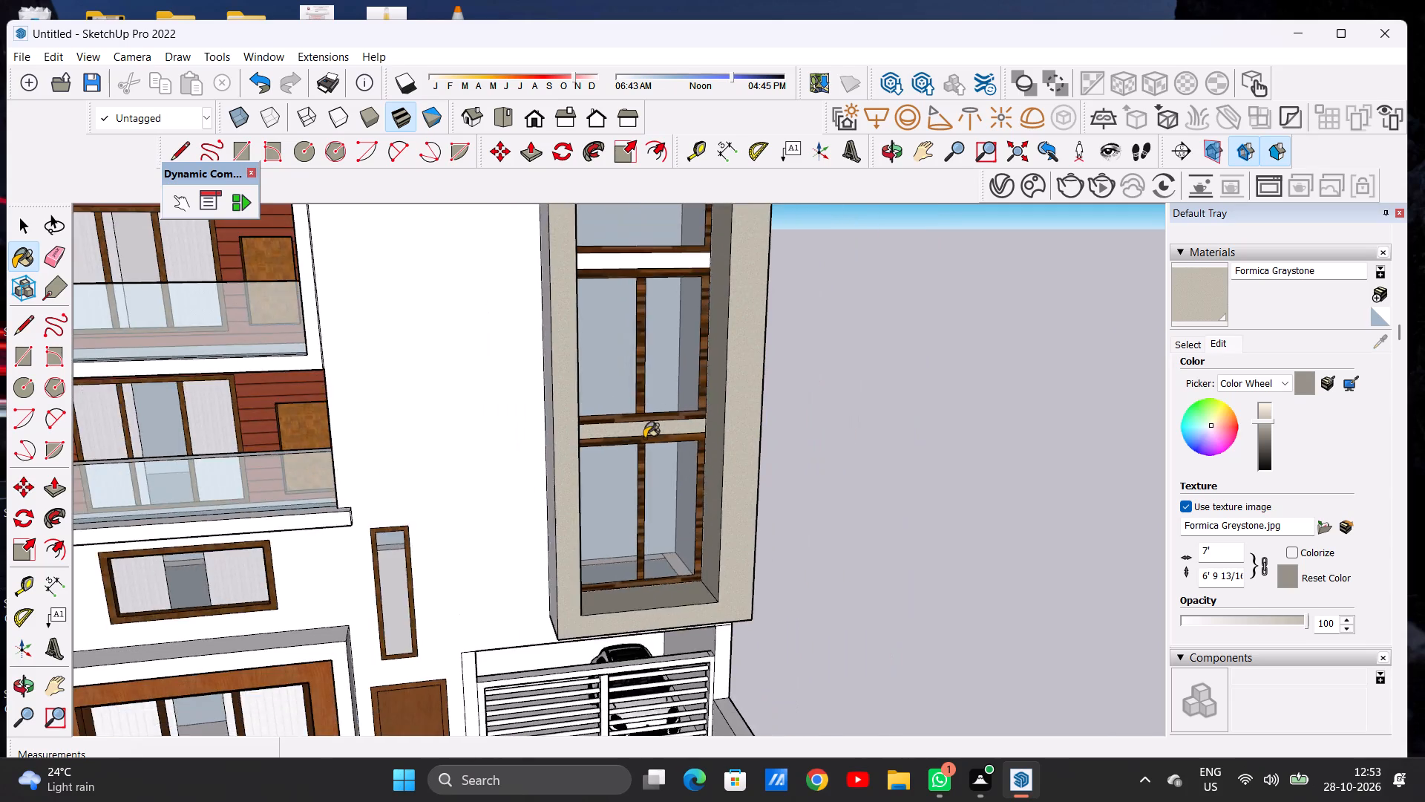
scroll(644, 438, "down", 12)
scroll(508, 461, "down", 2)
scroll(590, 361, "up", 9)
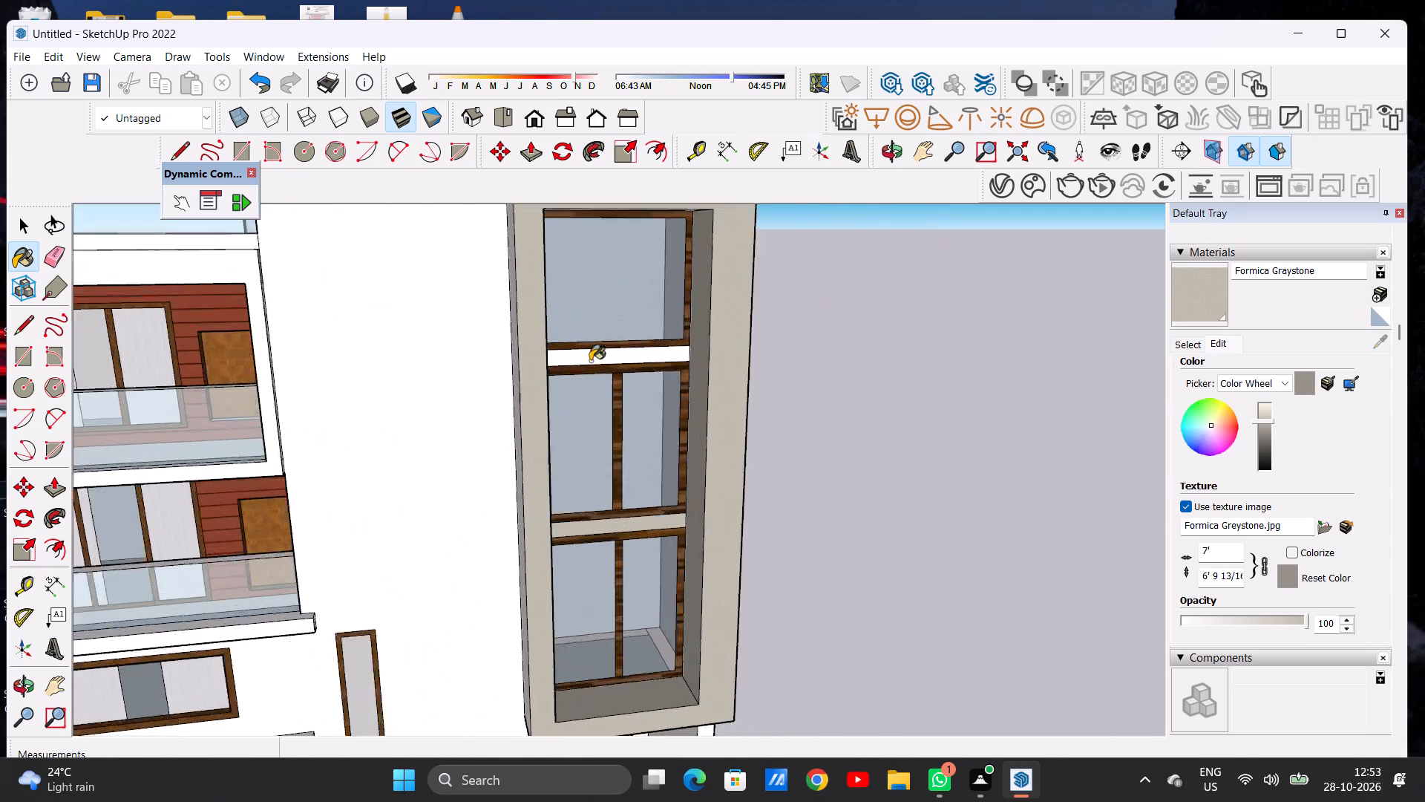
scroll(590, 361, "up", 11)
left_click(590, 356)
Paint the outer side face of the tower frame that faces the balconies with Formica Graystone.
scroll(575, 390, "down", 7)
scroll(619, 374, "up", 1)
scroll(619, 374, "down", 5)
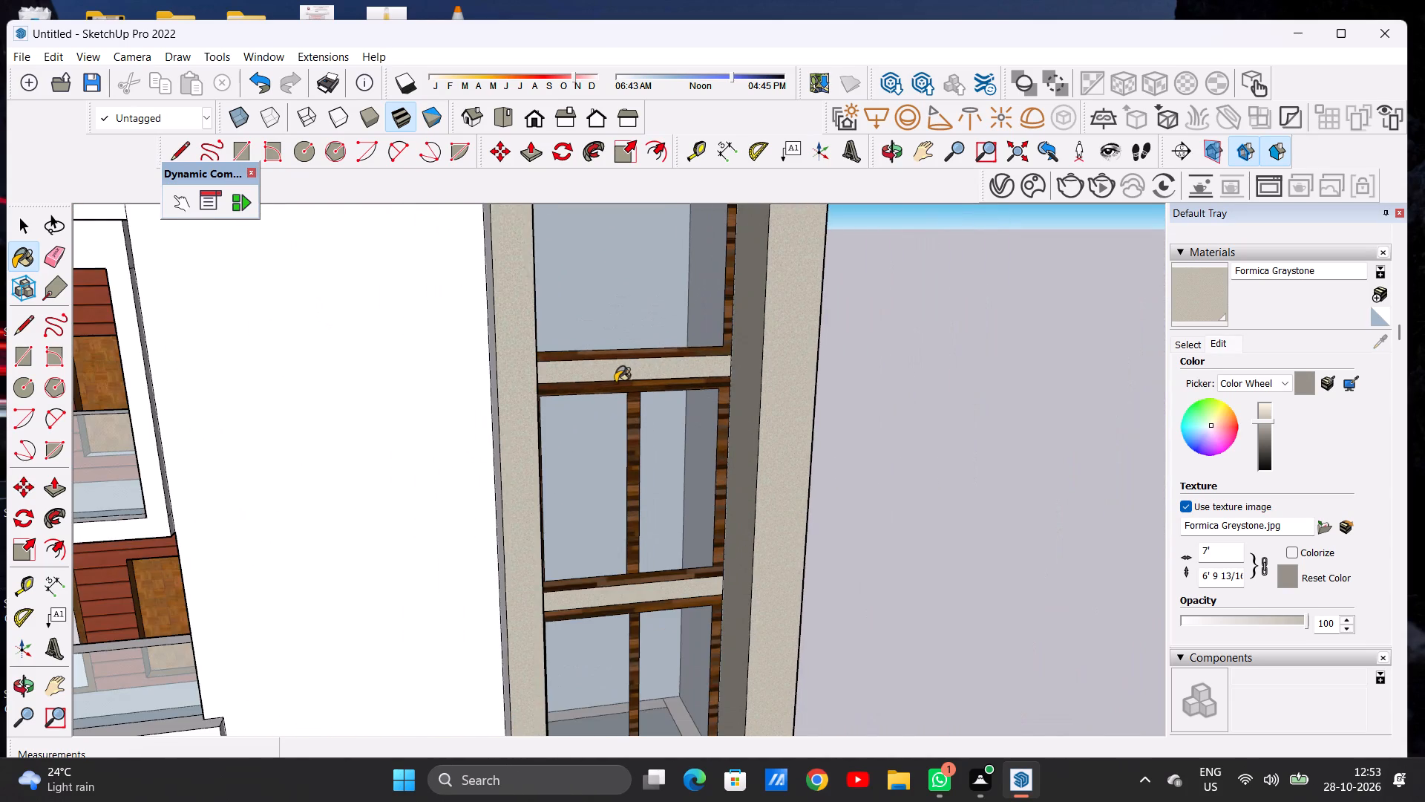
middle_click_drag(555, 353, 499, 318)
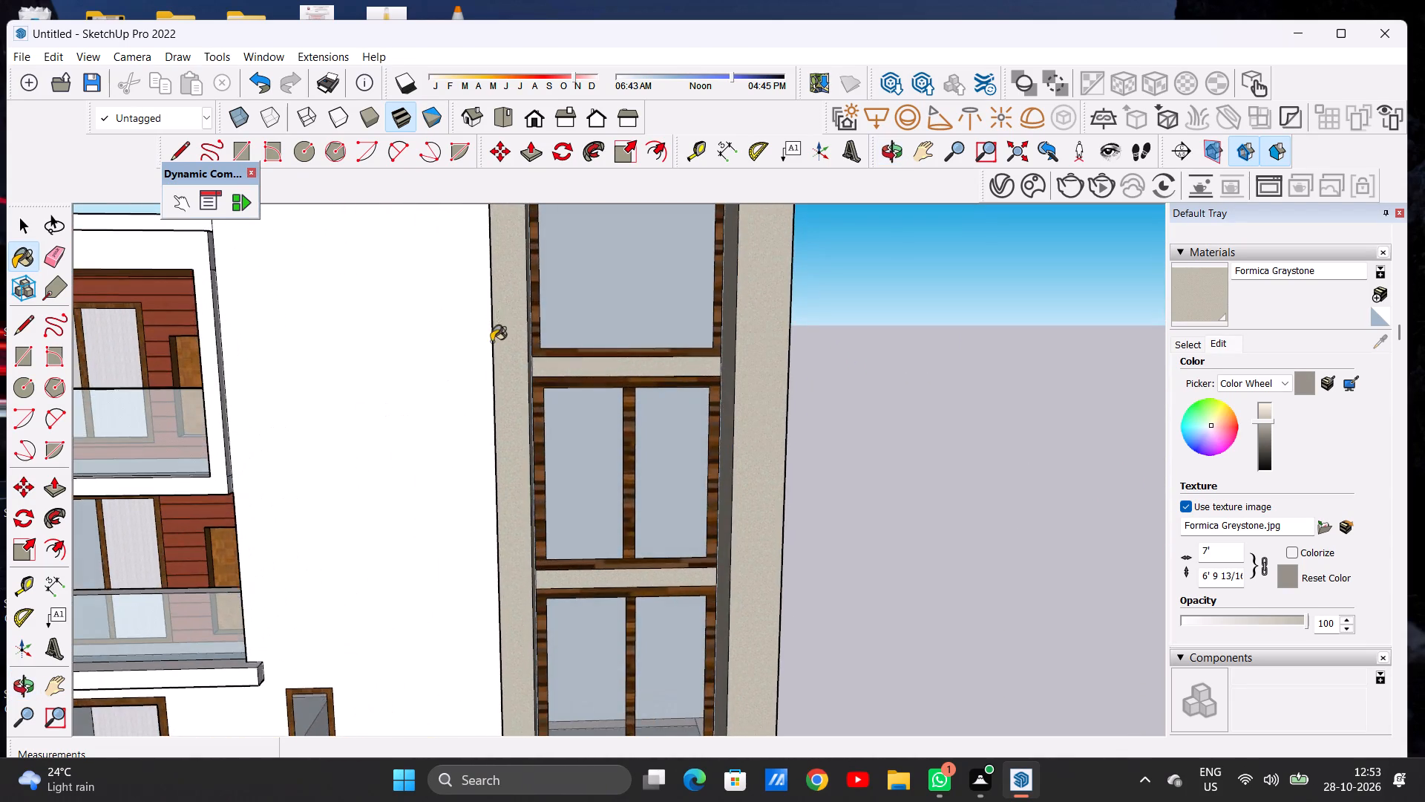
scroll(499, 356, "down", 11)
middle_click_drag(543, 362, 630, 362)
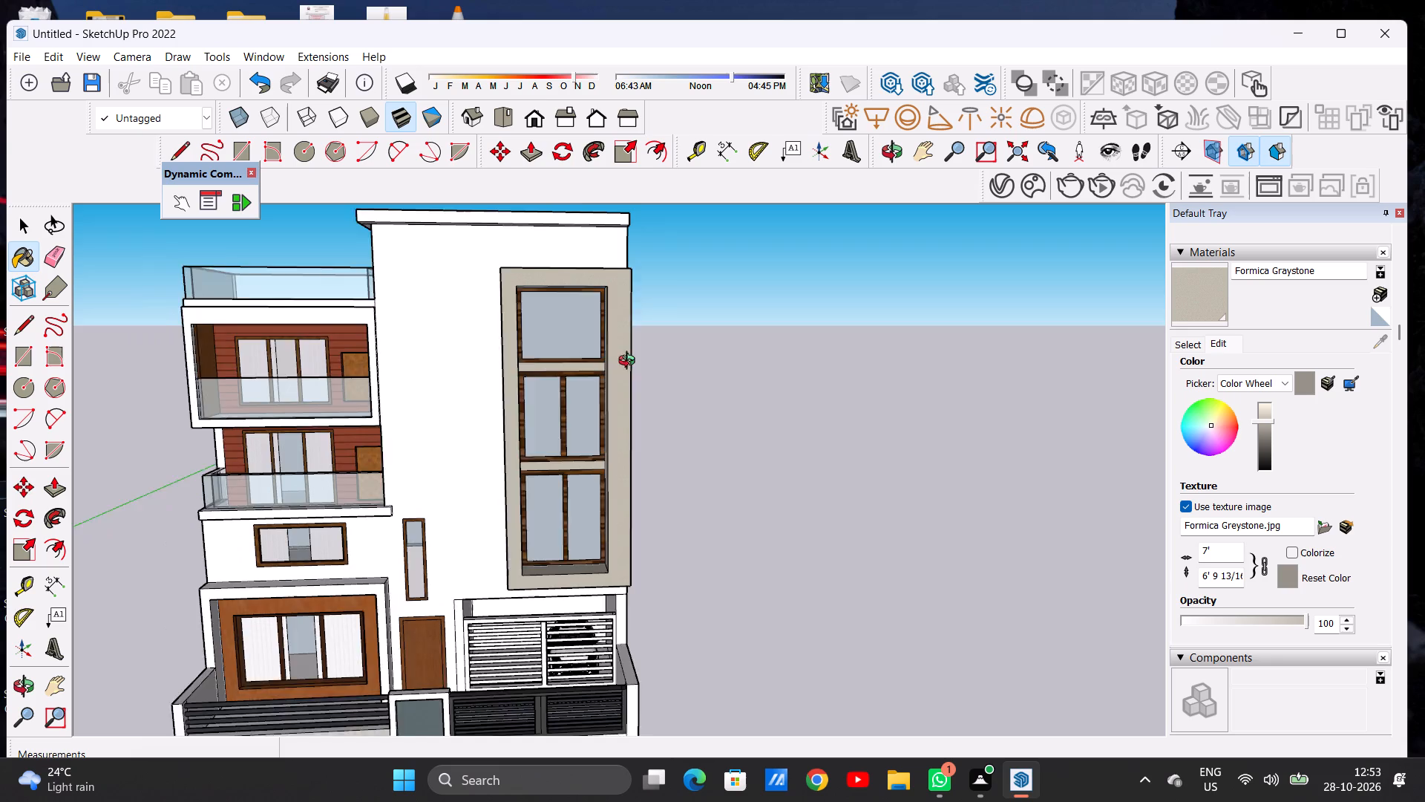
middle_click_drag(630, 362, 802, 370)
scroll(534, 314, "up", 11)
left_click(553, 290)
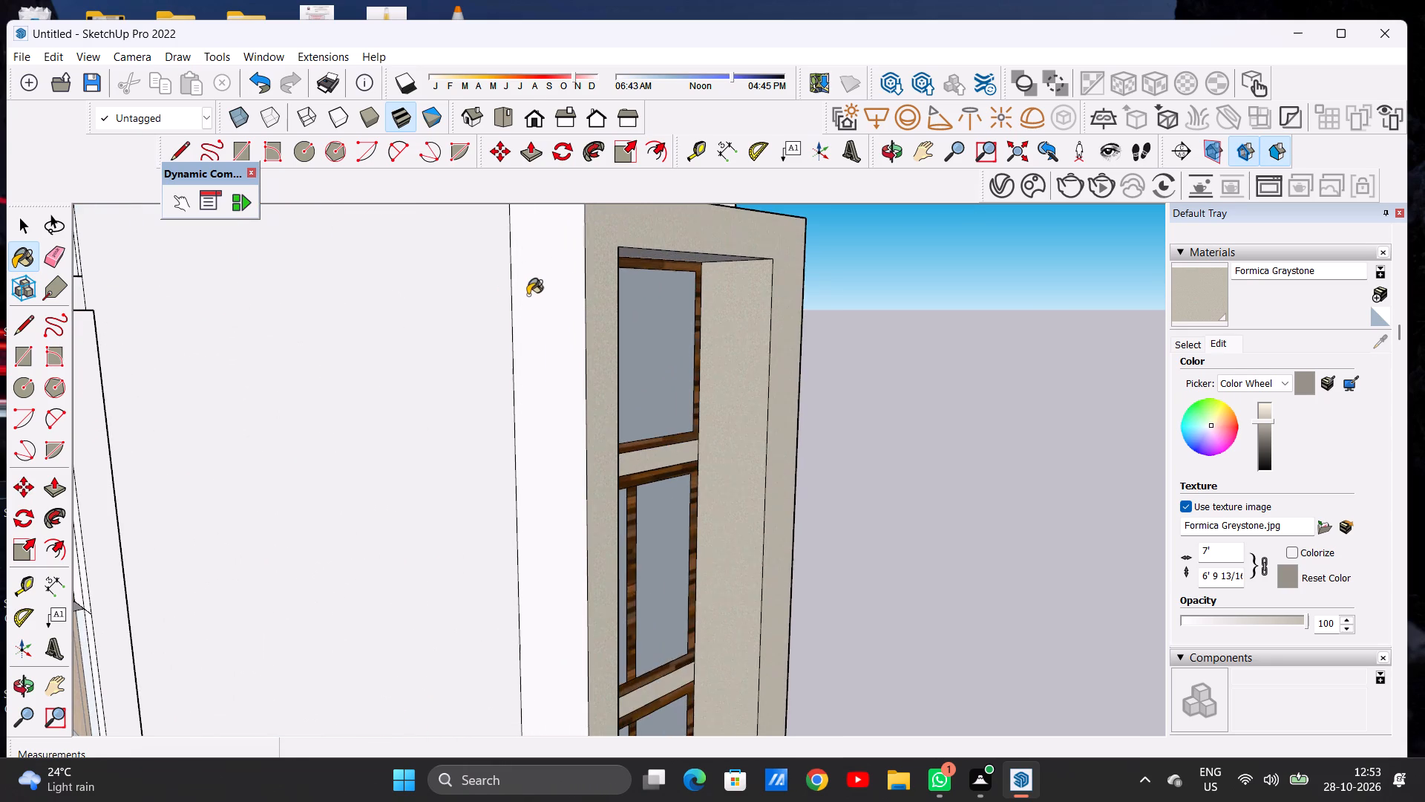
Paint the underside of the projecting tower frame with Formica Graystone.
scroll(506, 297, "down", 6)
middle_click_drag(516, 278, 484, 403)
scroll(537, 350, "down", 12)
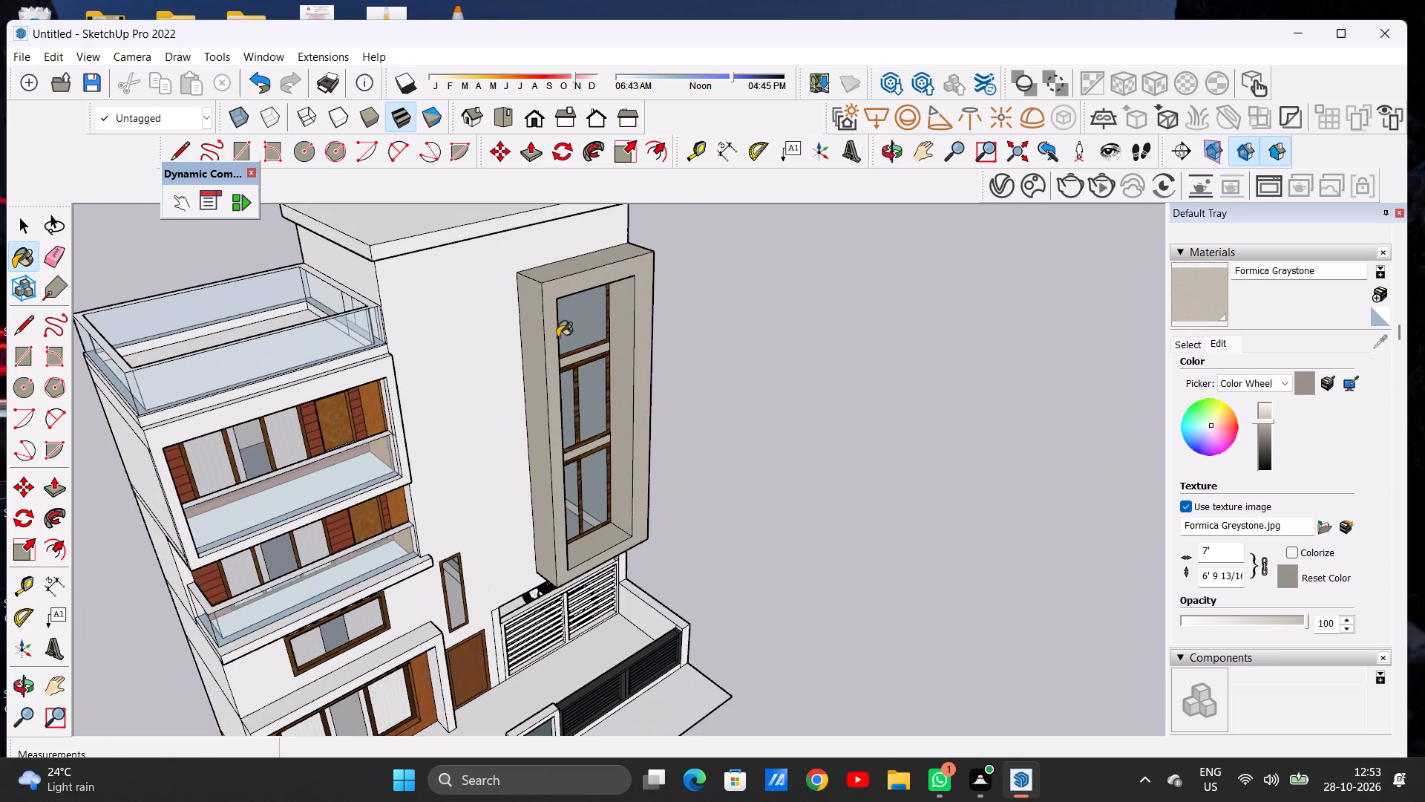
middle_click_drag(709, 344, 285, 215)
scroll(554, 394, "down", 1)
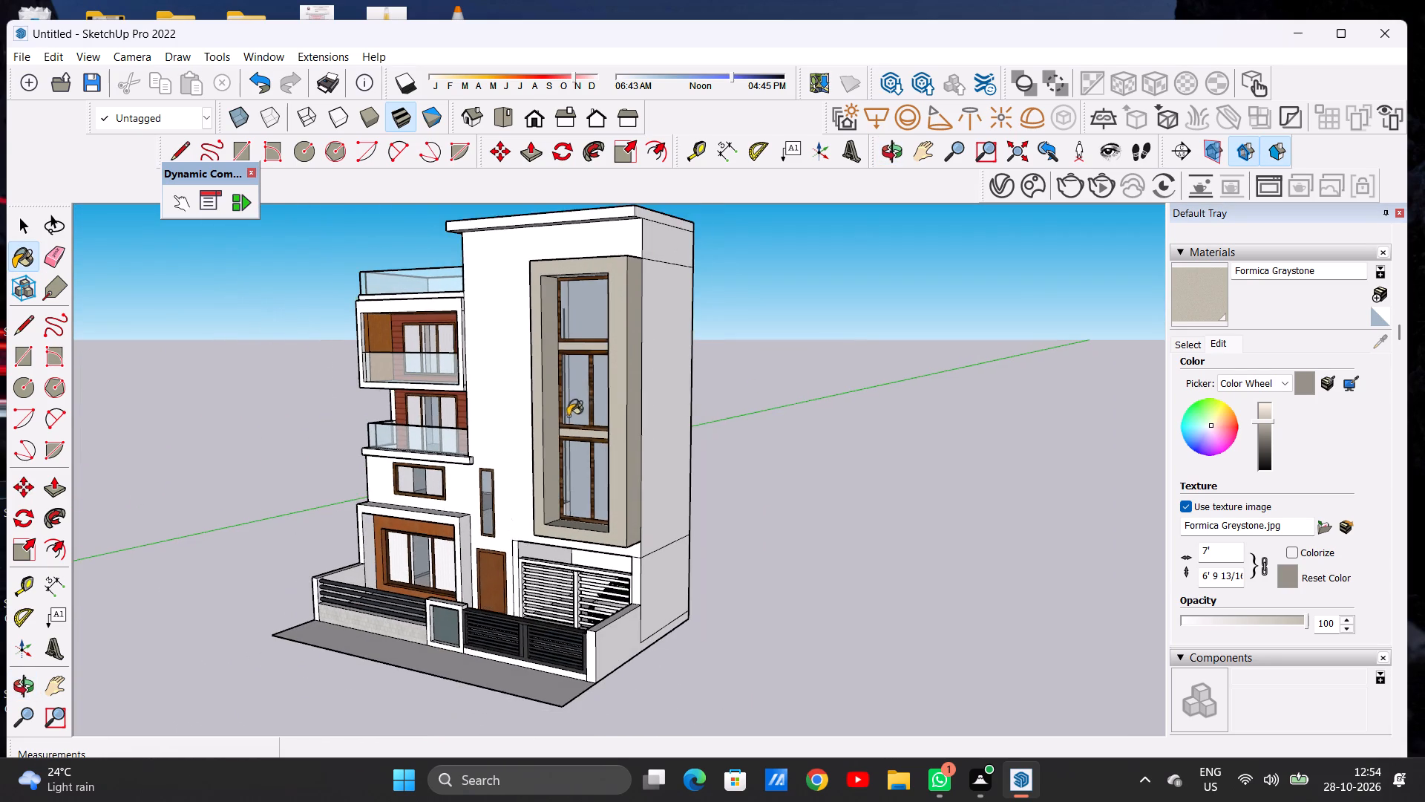
scroll(527, 564, "up", 6)
scroll(606, 543, "up", 14)
scroll(636, 546, "down", 1)
middle_click_drag(687, 546, 707, 464)
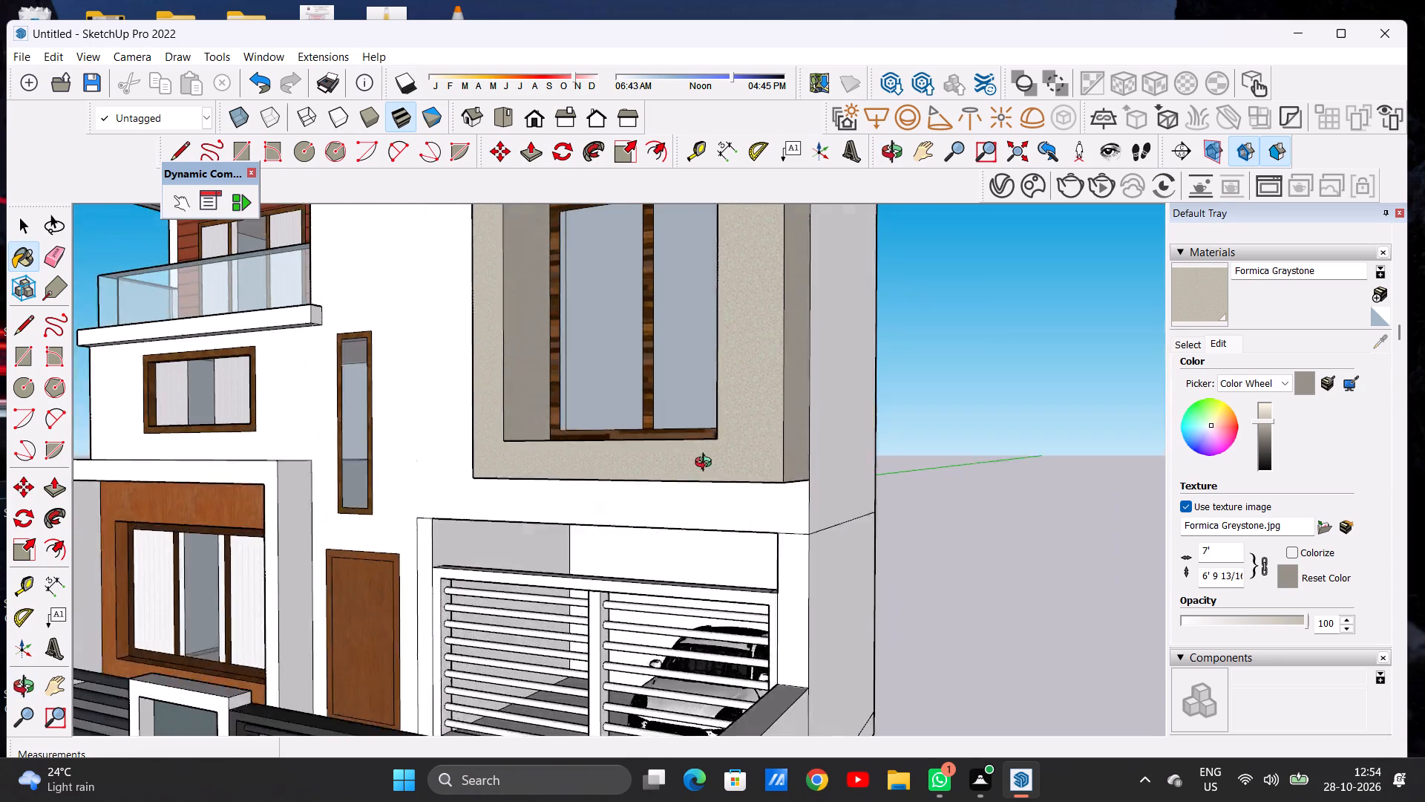
middle_click_drag(707, 464, 715, 424)
scroll(765, 429, "up", 6)
left_click(756, 415)
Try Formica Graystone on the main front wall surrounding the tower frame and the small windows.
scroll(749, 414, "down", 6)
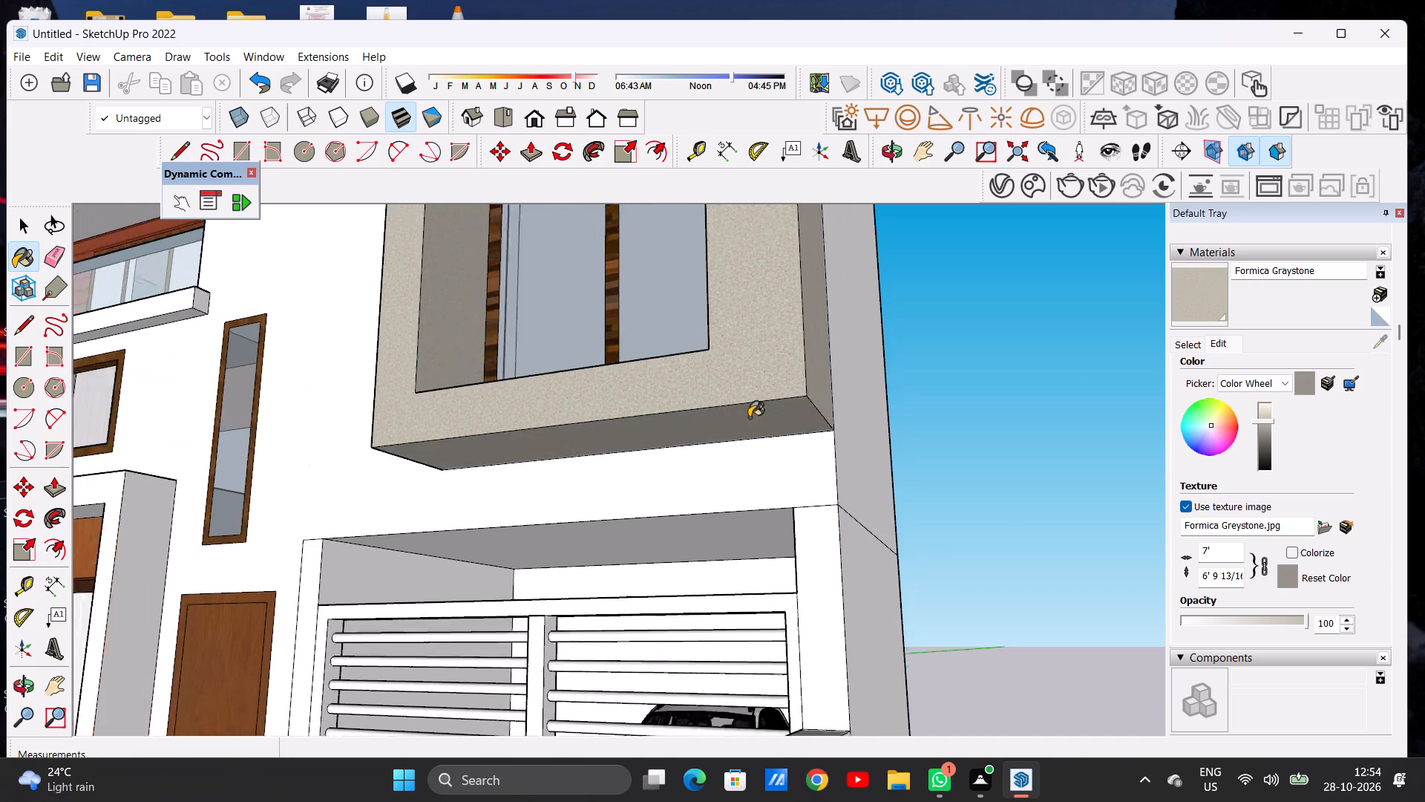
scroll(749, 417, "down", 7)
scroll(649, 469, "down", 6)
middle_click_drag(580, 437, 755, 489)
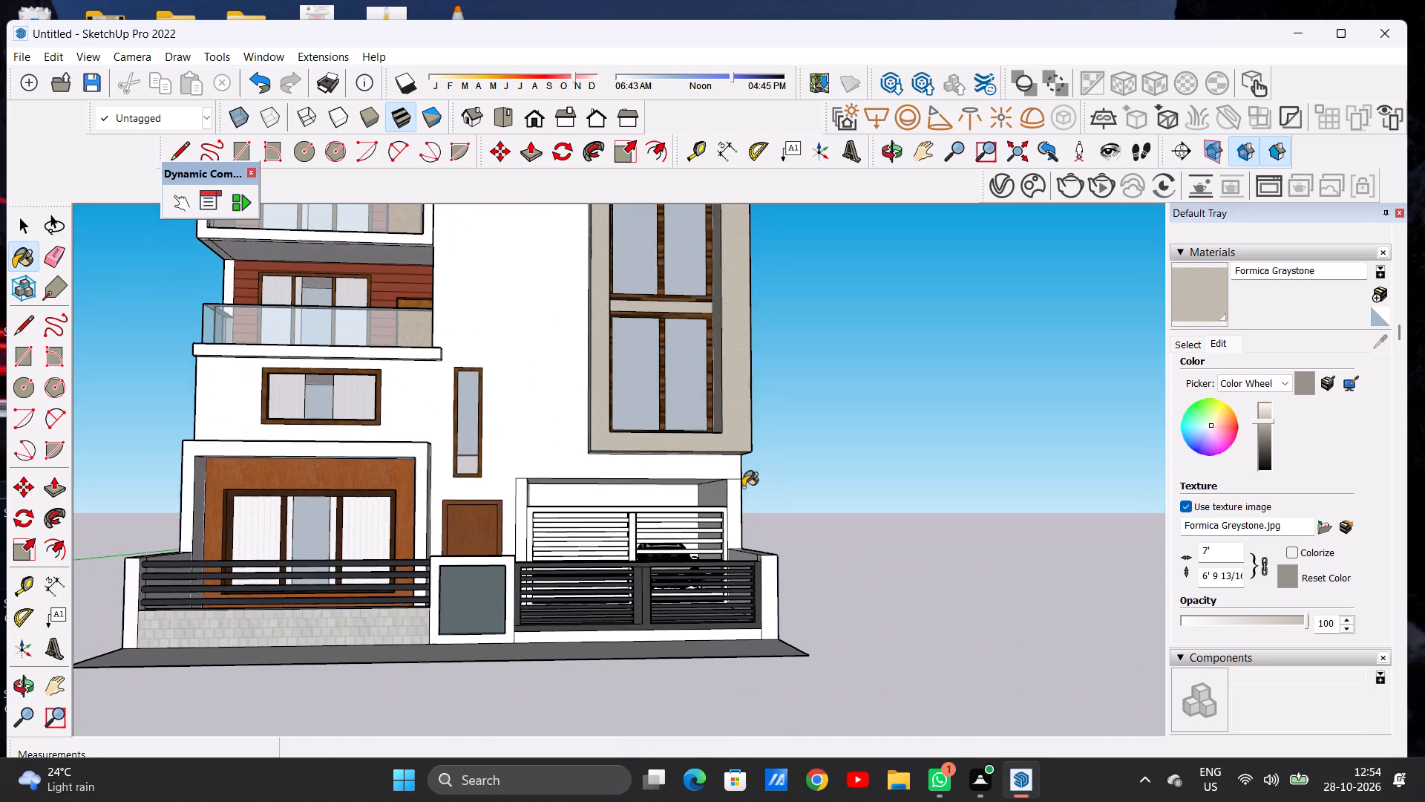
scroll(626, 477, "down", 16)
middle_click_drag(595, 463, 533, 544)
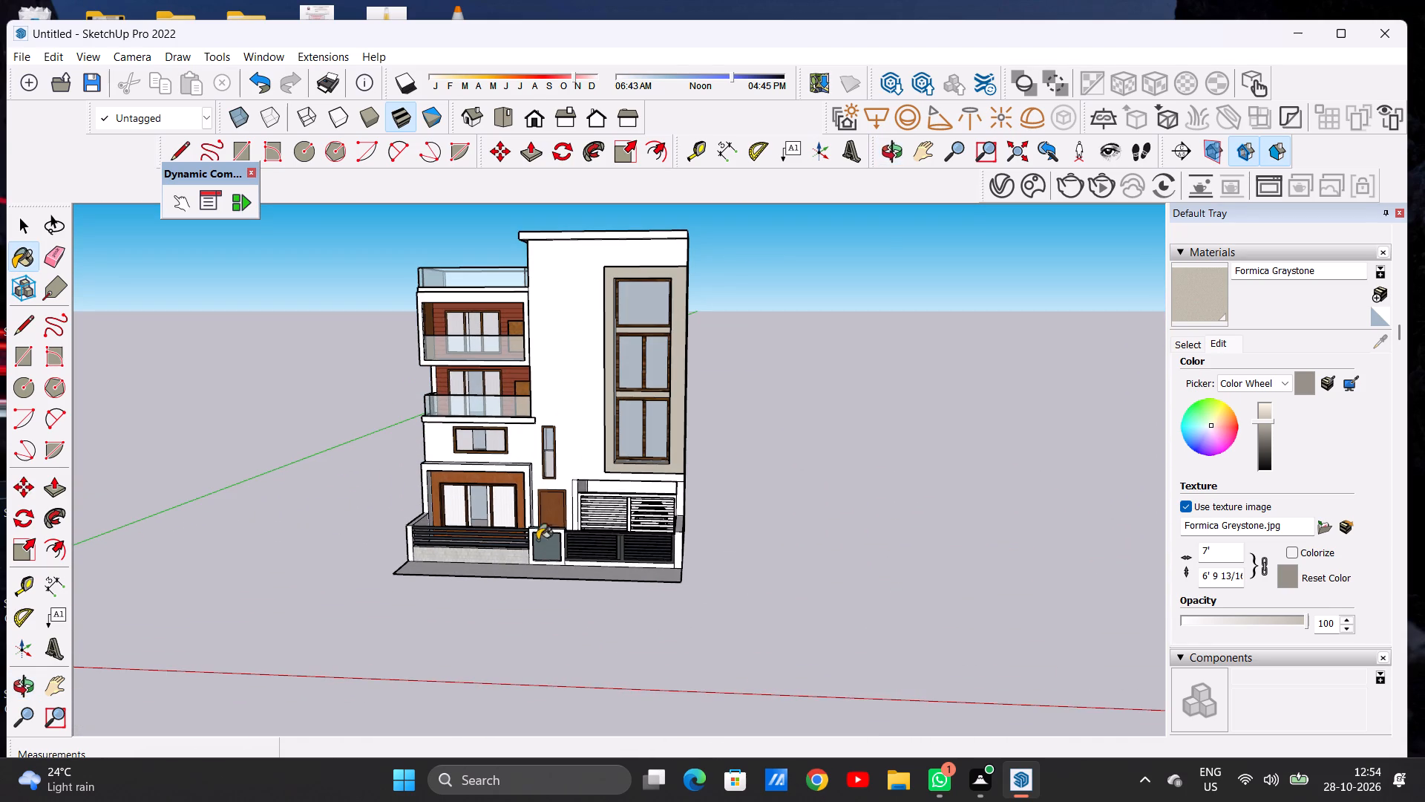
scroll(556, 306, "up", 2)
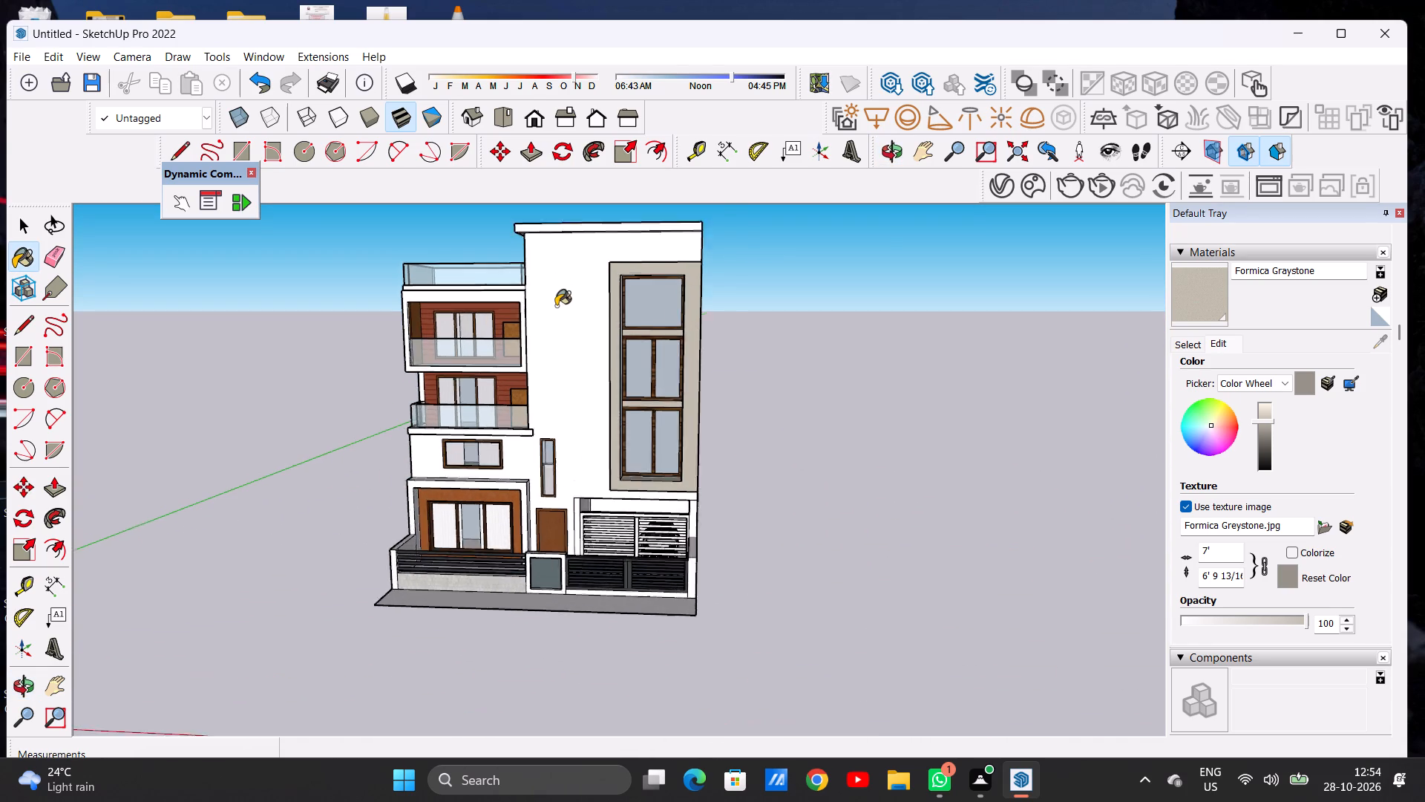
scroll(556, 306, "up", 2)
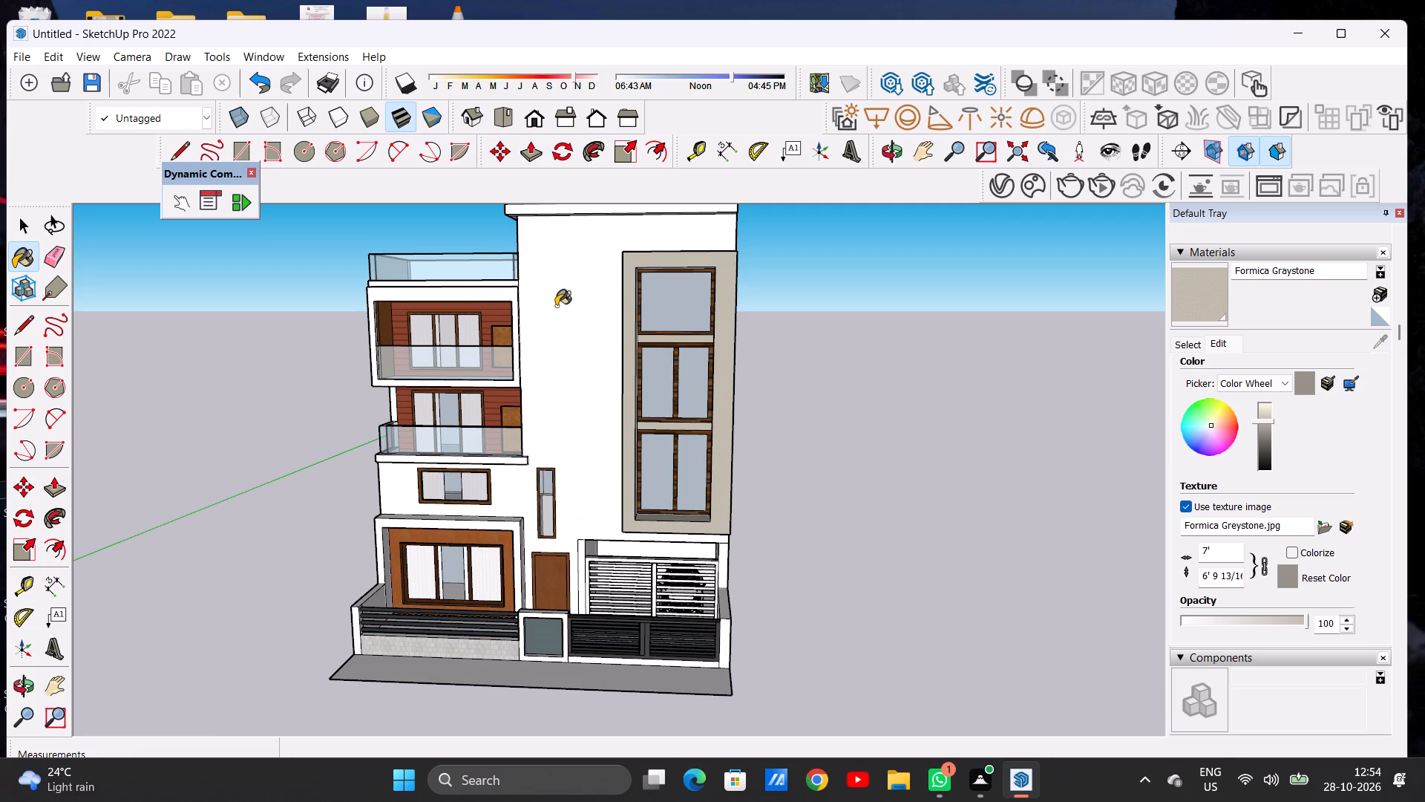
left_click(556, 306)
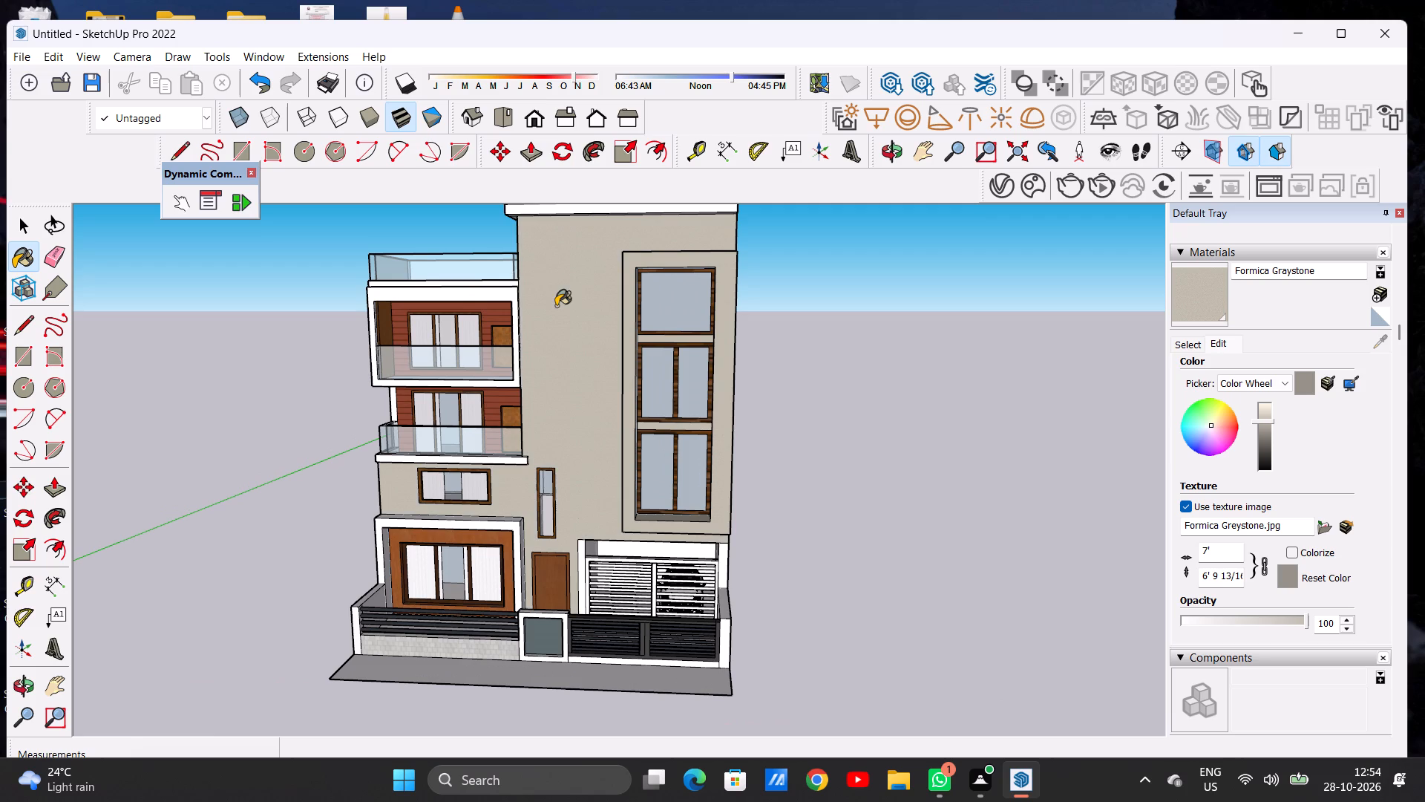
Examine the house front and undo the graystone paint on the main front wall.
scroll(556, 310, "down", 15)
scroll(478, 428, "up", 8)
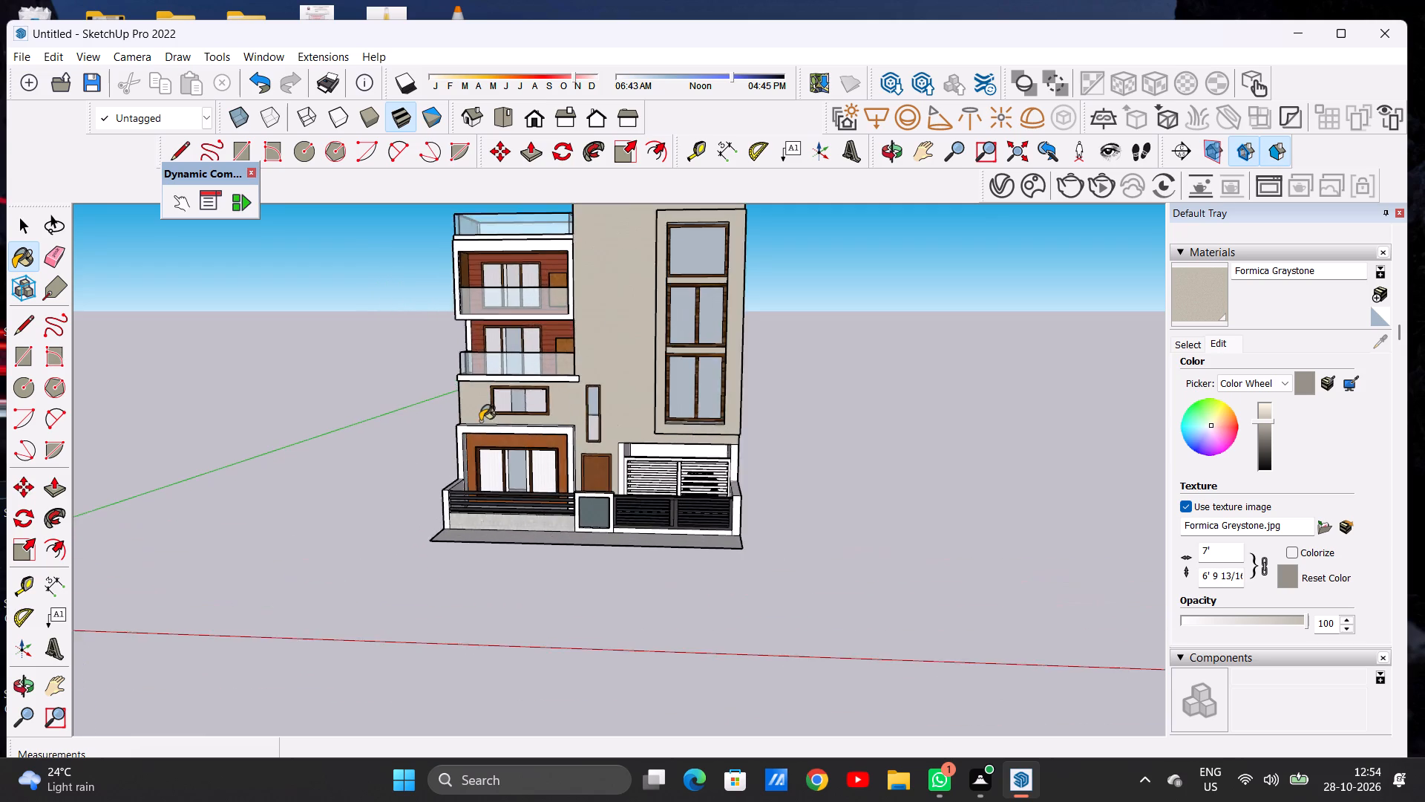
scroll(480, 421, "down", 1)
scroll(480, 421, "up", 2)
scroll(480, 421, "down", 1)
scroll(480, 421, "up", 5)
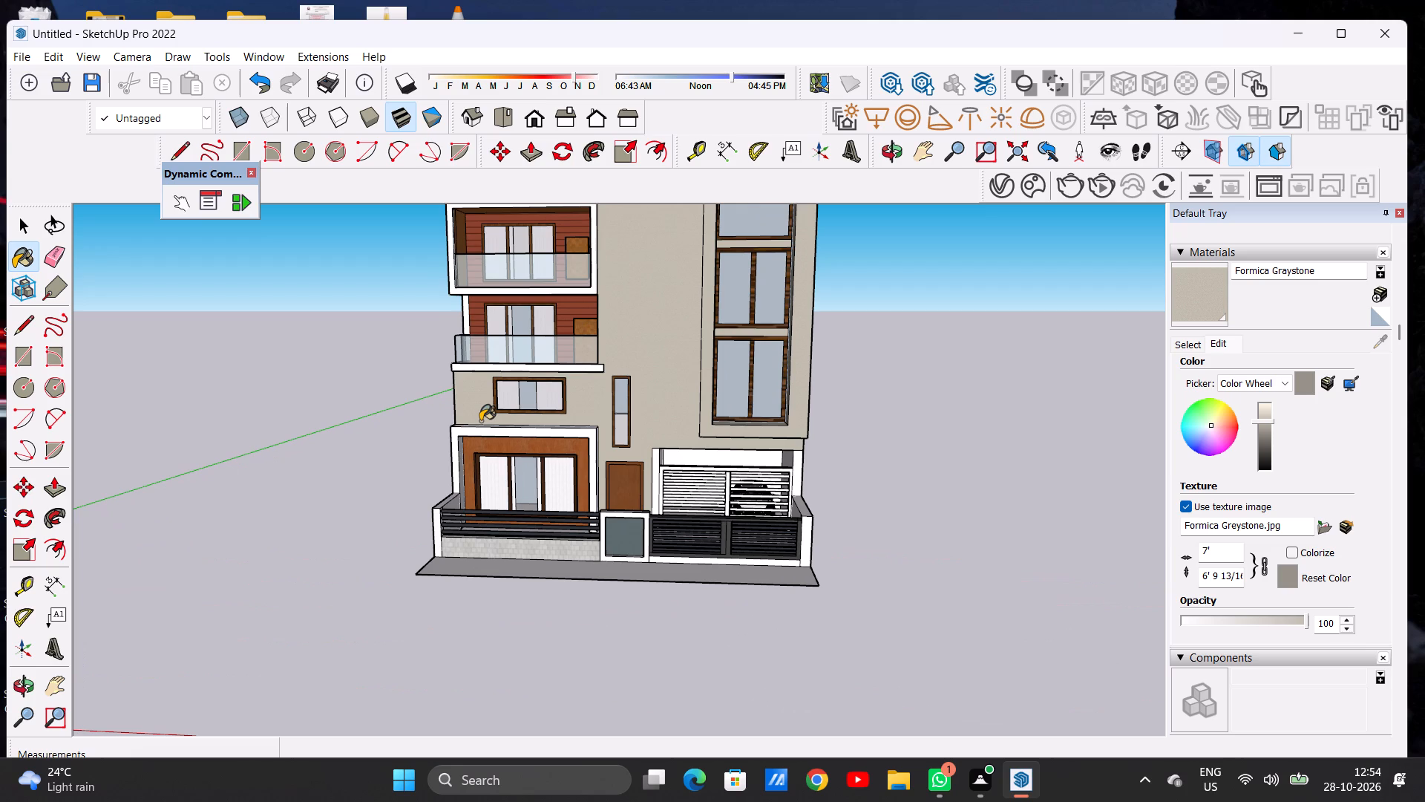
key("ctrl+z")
Draw a vertical line about 7' 3" long on the front wall, from the porch frame's top back corner to the balcony slab's underside.
key("space")
key("l")
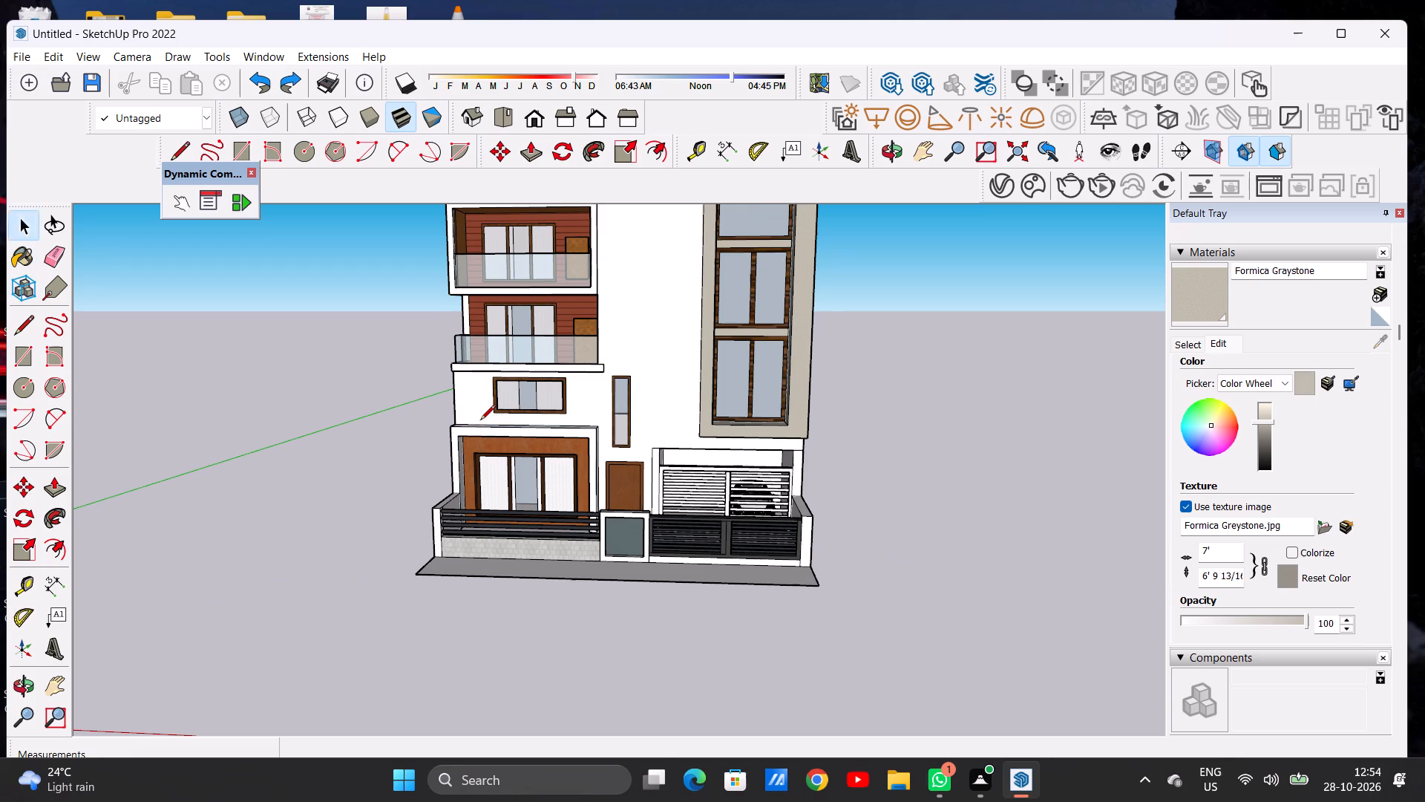
scroll(493, 416, "down", 5)
middle_click_drag(569, 394, 548, 397)
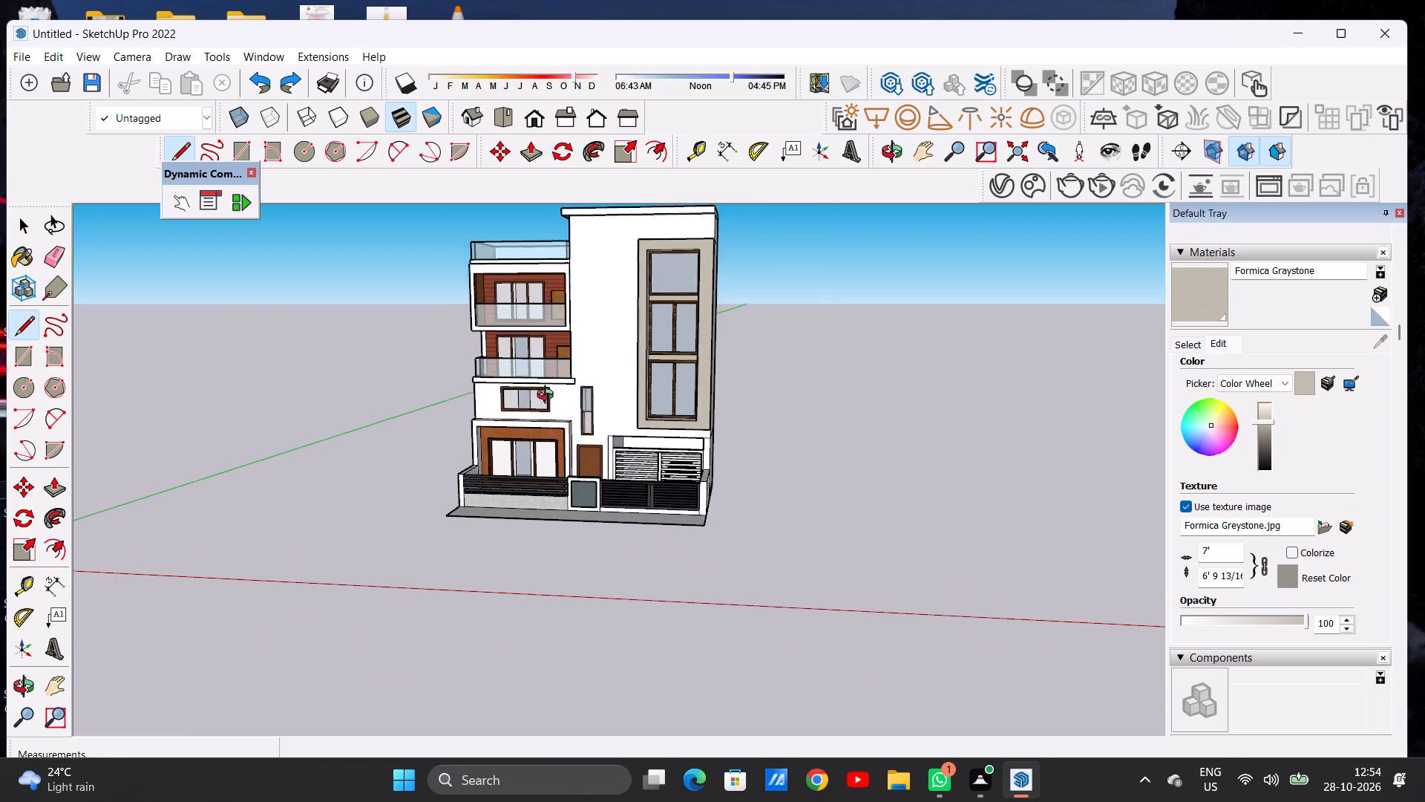
middle_click_drag(548, 397, 425, 443)
scroll(581, 413, "up", 5)
scroll(581, 413, "down", 1)
scroll(581, 413, "up", 15)
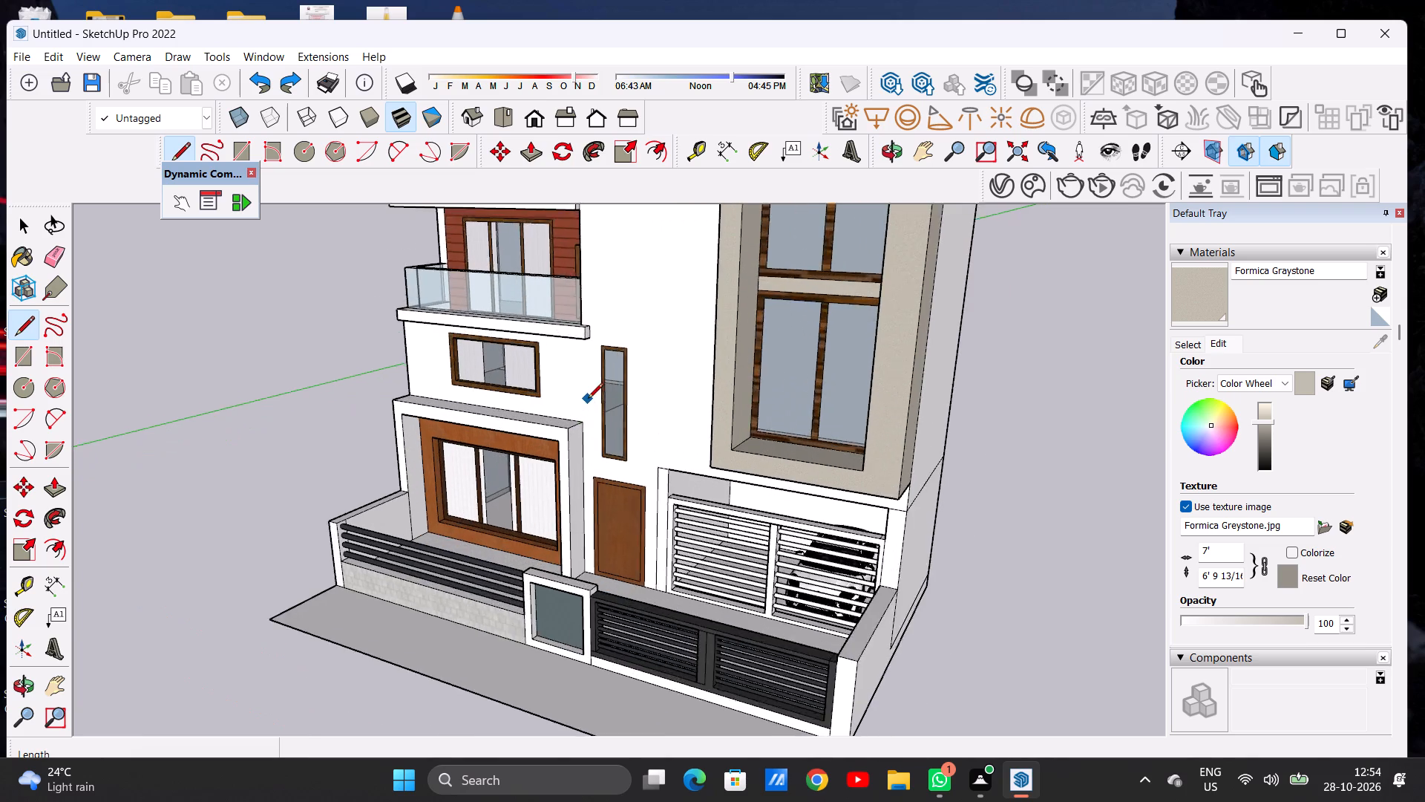
scroll(588, 400, "up", 2)
left_click(577, 431)
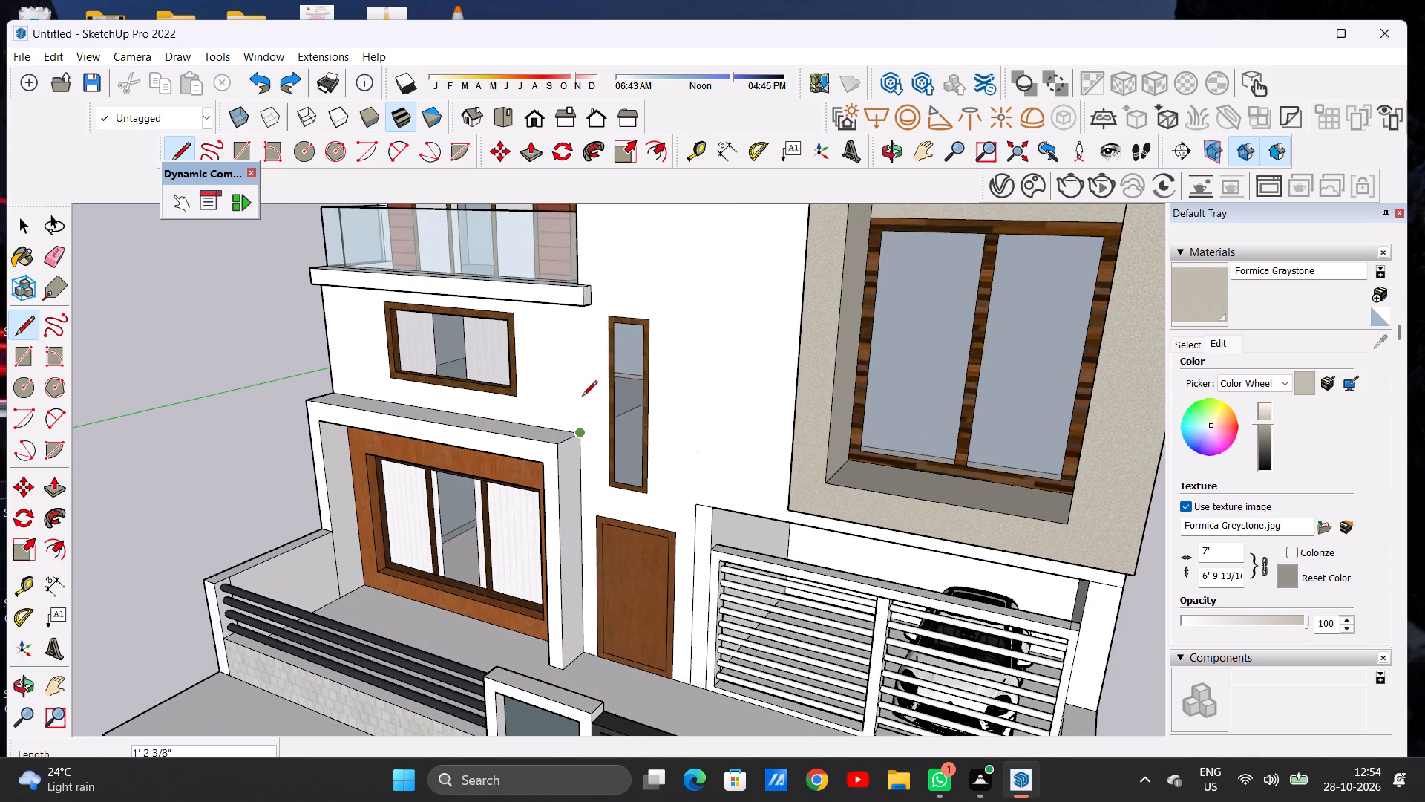
scroll(583, 336, "up", 3)
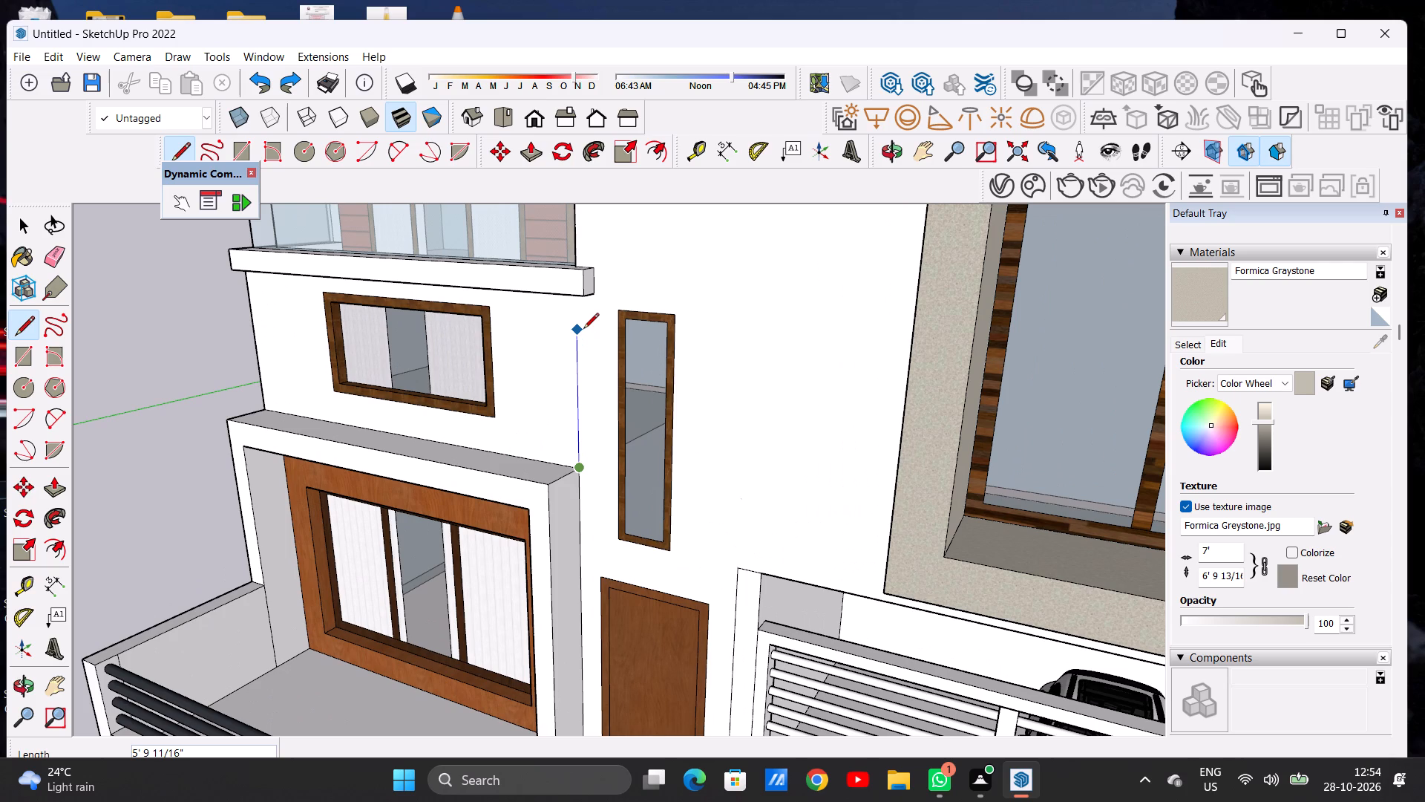
scroll(584, 312, "up", 7)
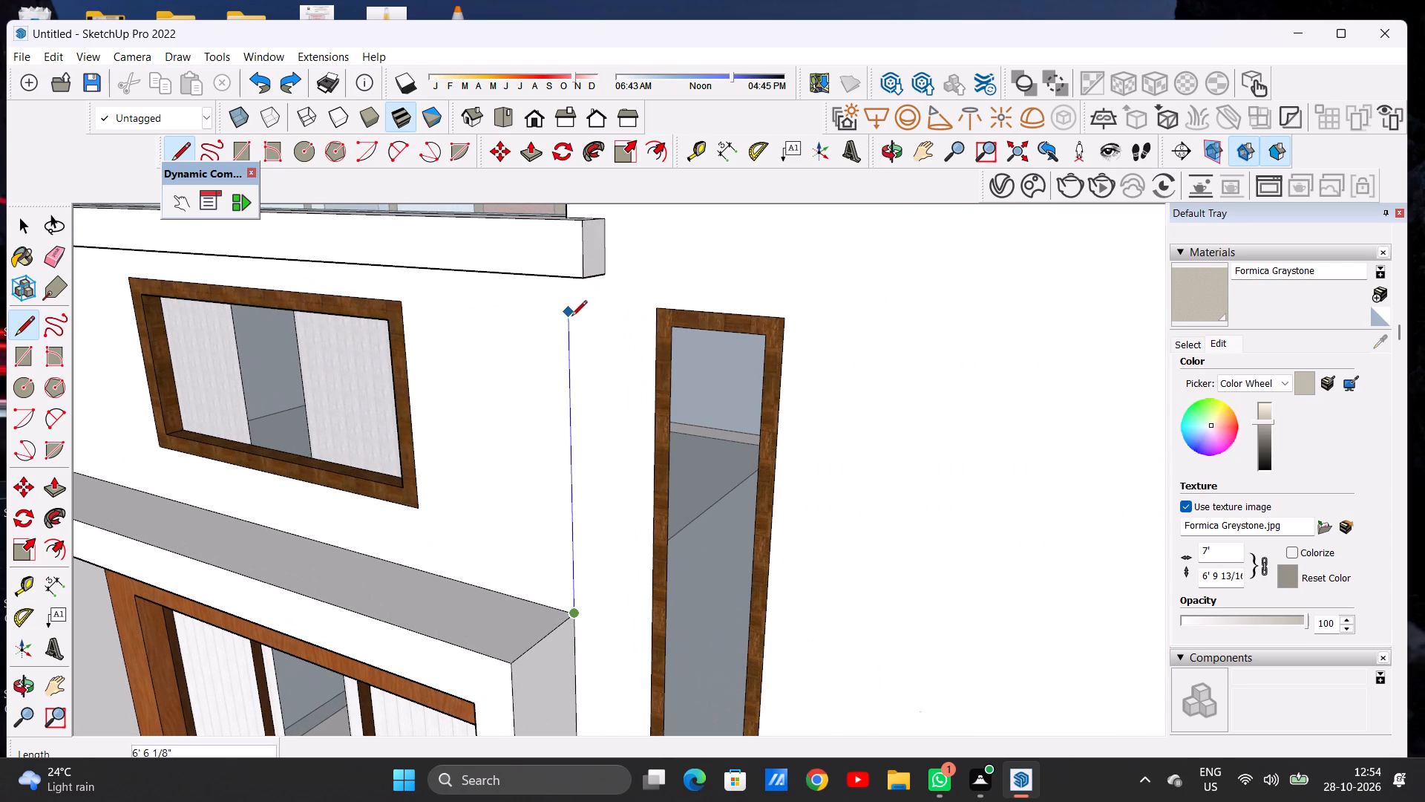
middle_click_drag(574, 325, 599, 293)
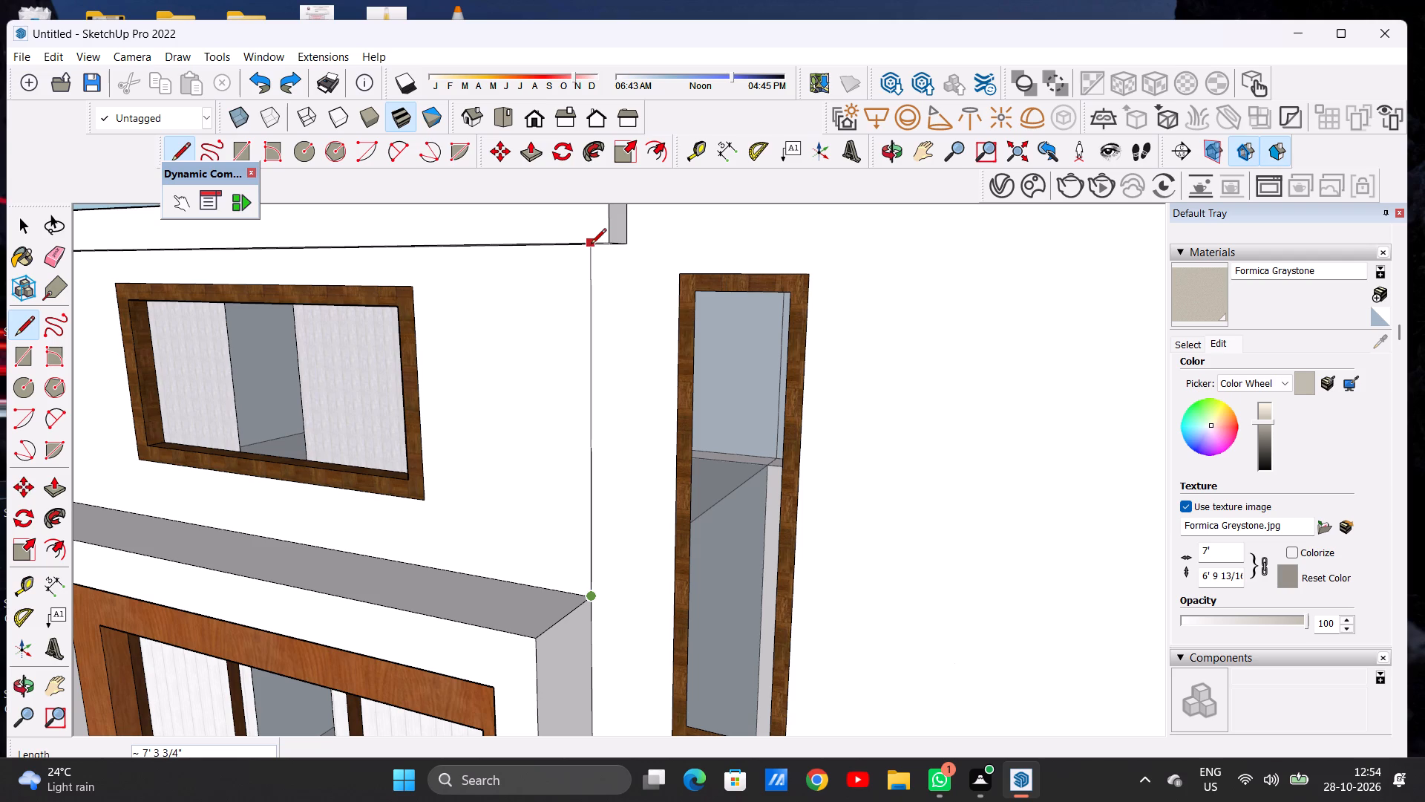
scroll(591, 245, "up", 7)
middle_click_drag(587, 269, 594, 235)
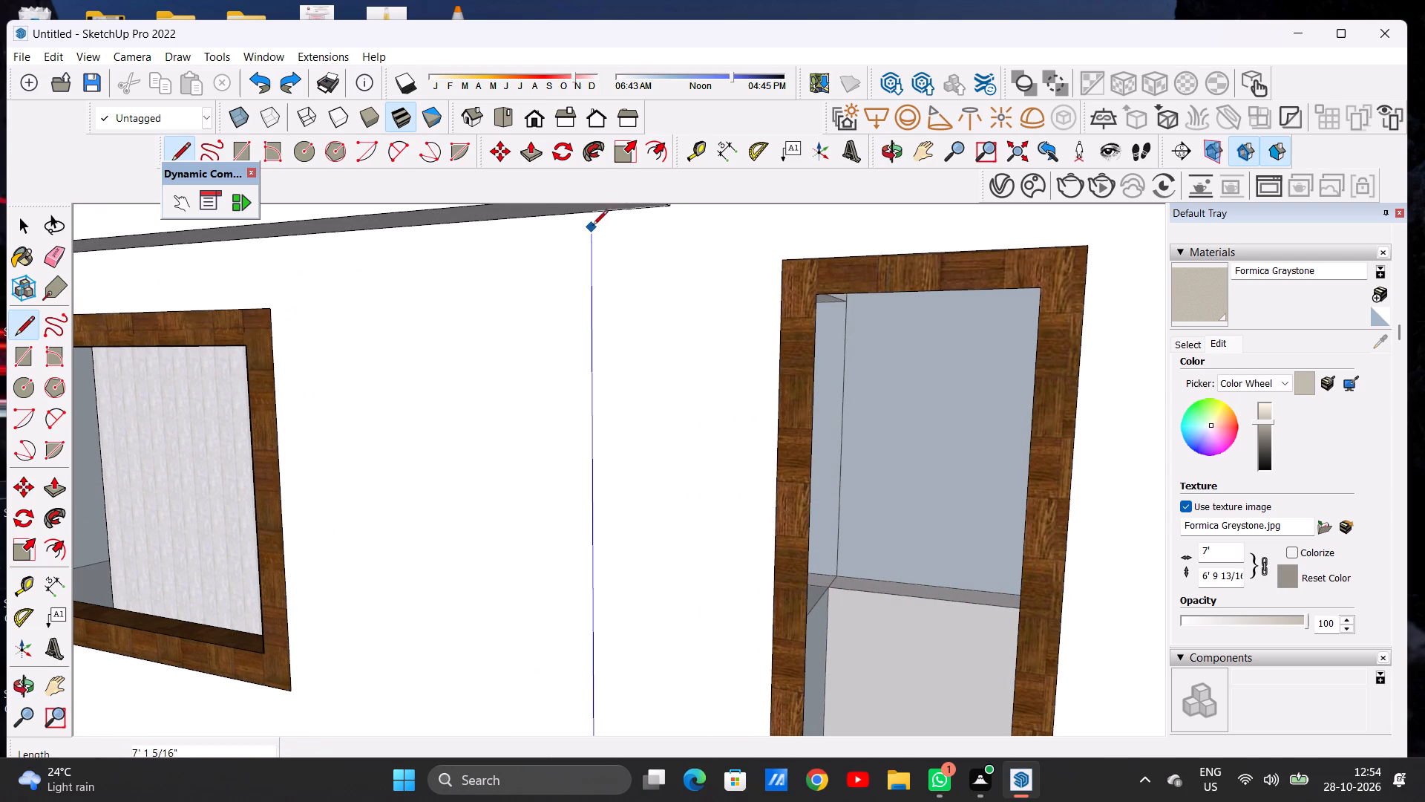
left_click(592, 212)
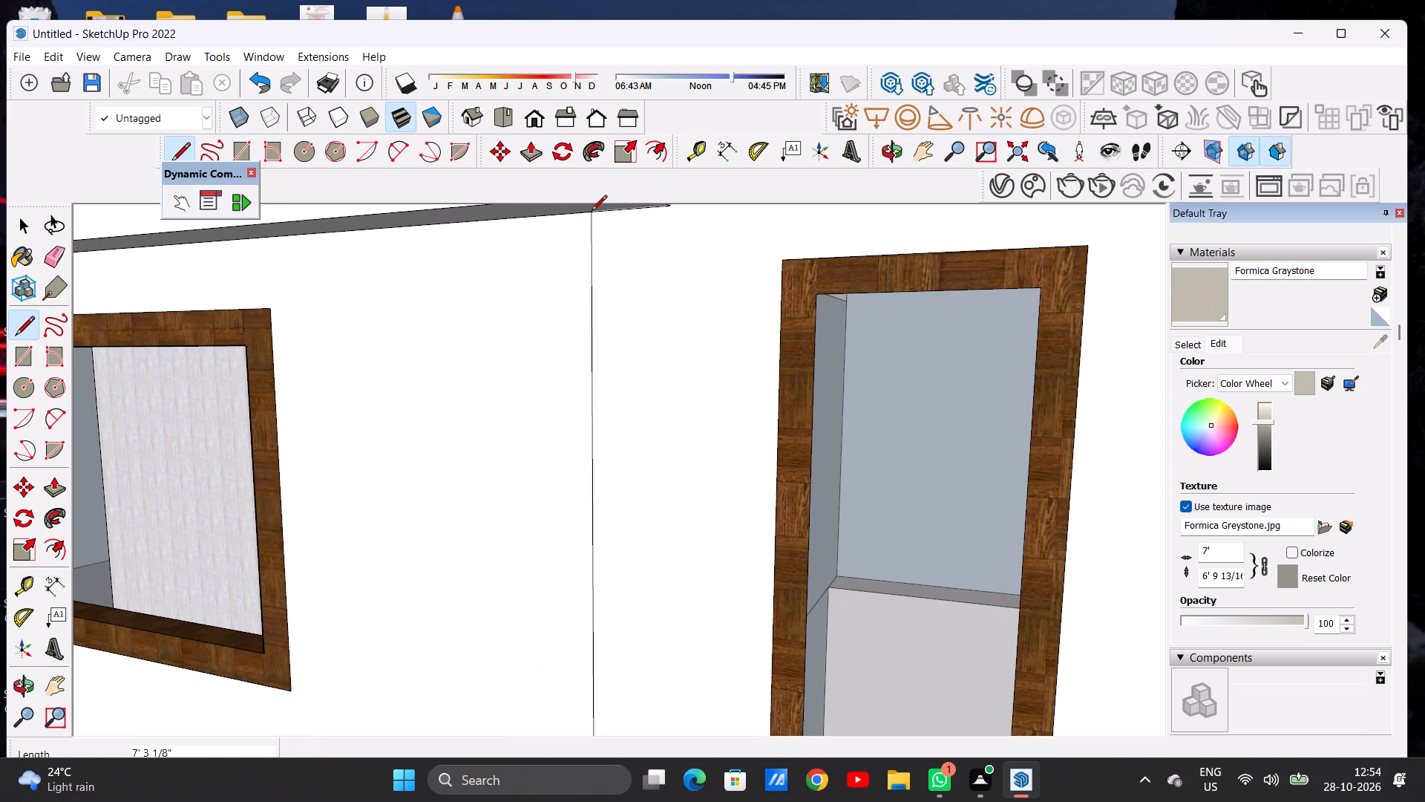
key("space")
Paint the main front wall around the tower frame and narrow window with Formica Graystone.
scroll(648, 420, "down", 16)
middle_click_drag(608, 419, 608, 420)
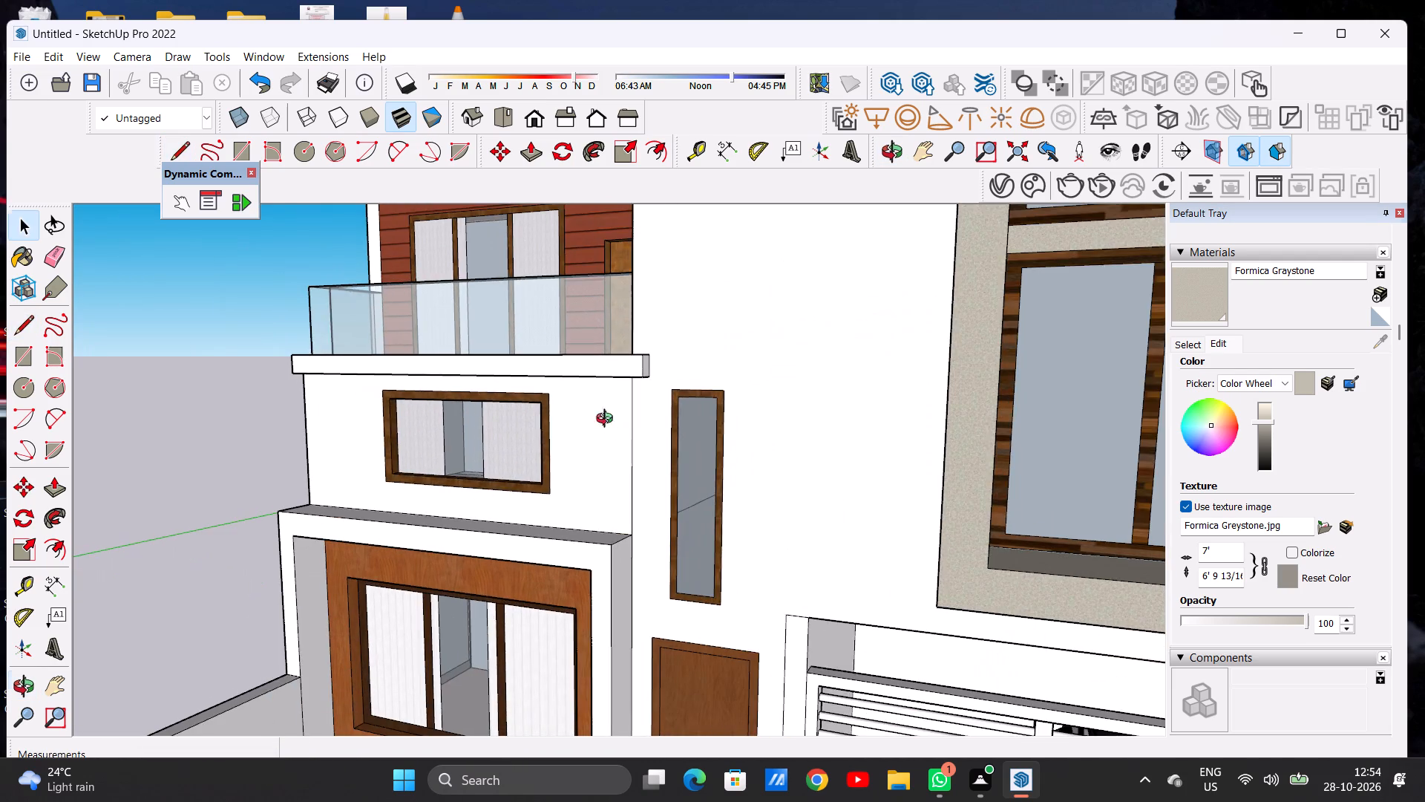
middle_click_drag(608, 420, 695, 472)
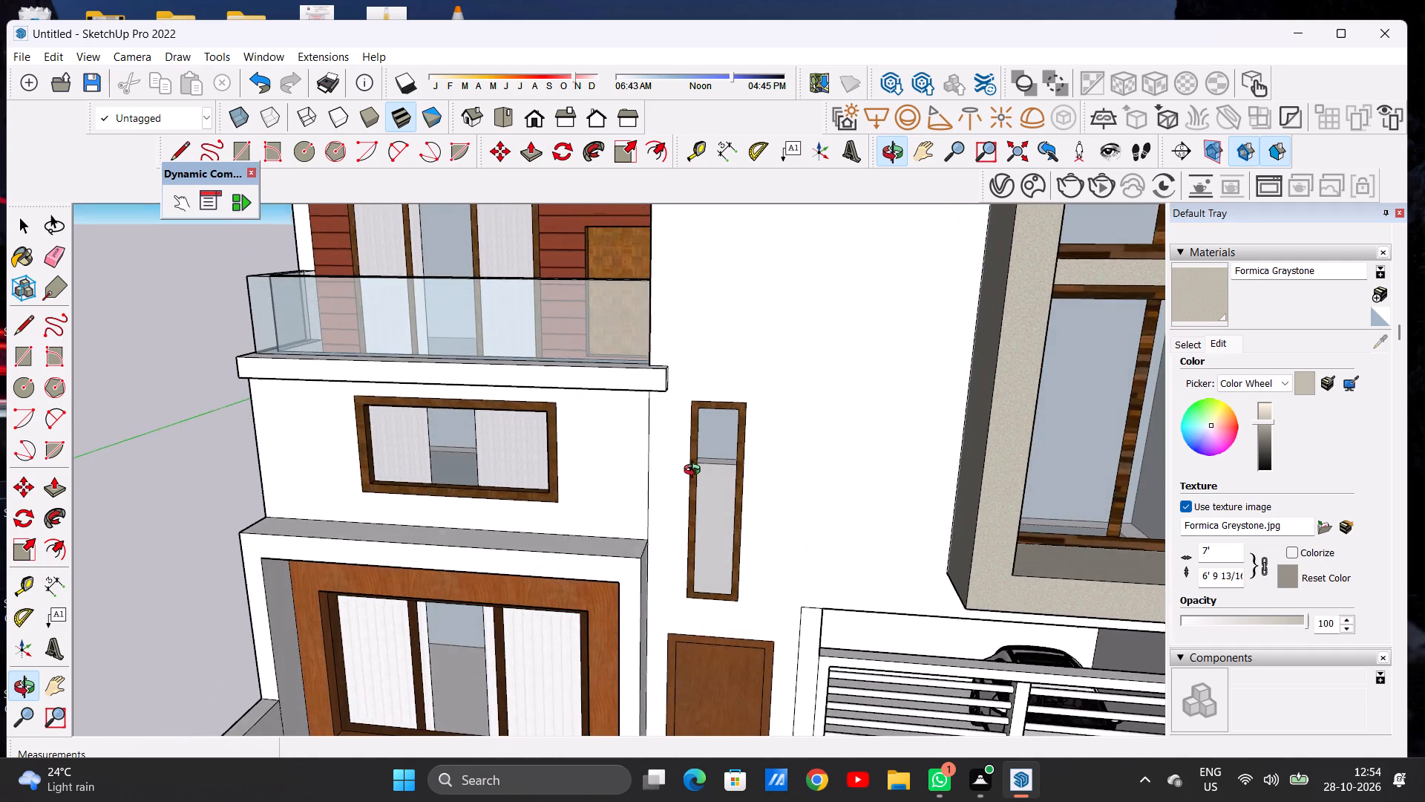
middle_click_drag(695, 472, 695, 471)
scroll(623, 464, "down", 6)
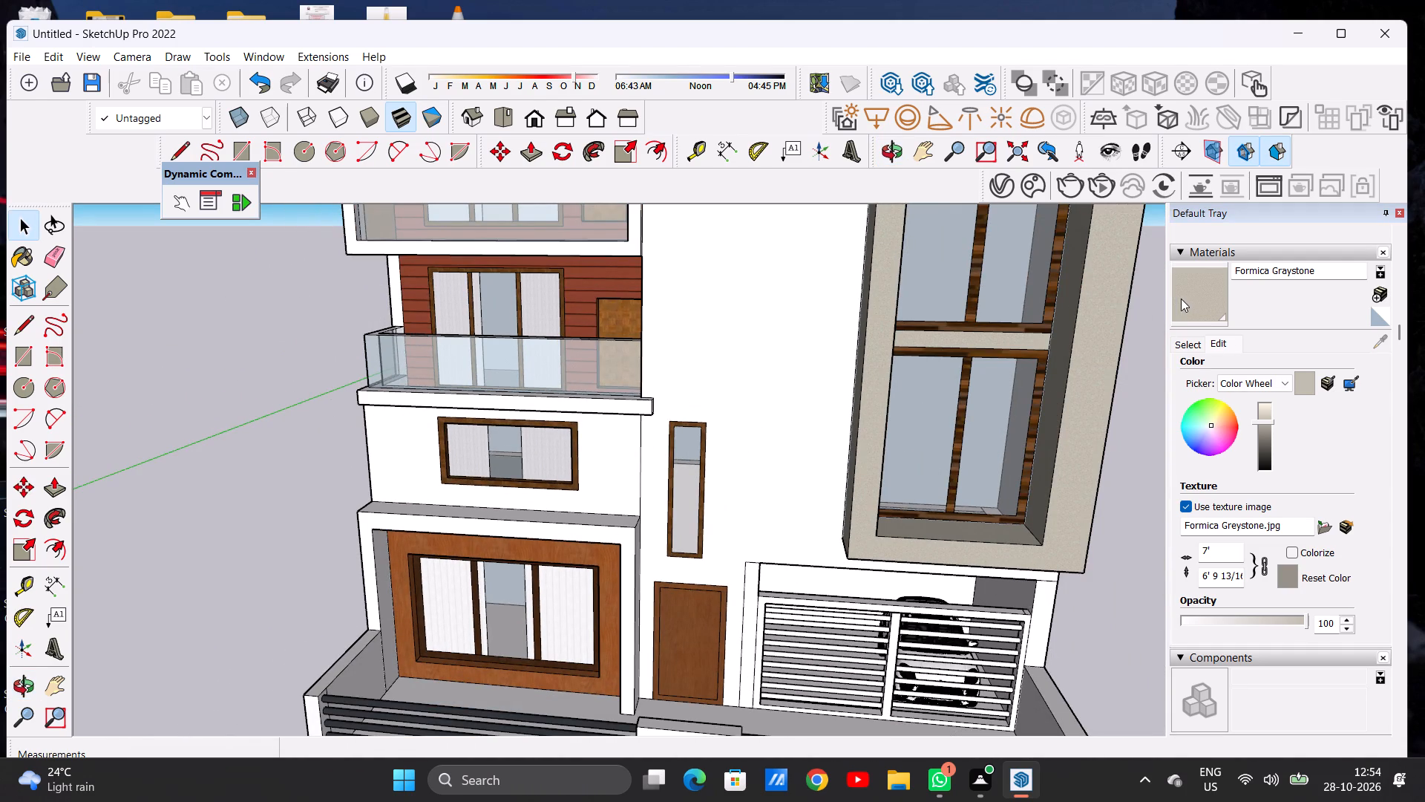
left_click(1181, 299)
left_click(776, 373)
Lighten the Formica Graystone material by raising its colour brightness.
scroll(571, 461, "down", 7)
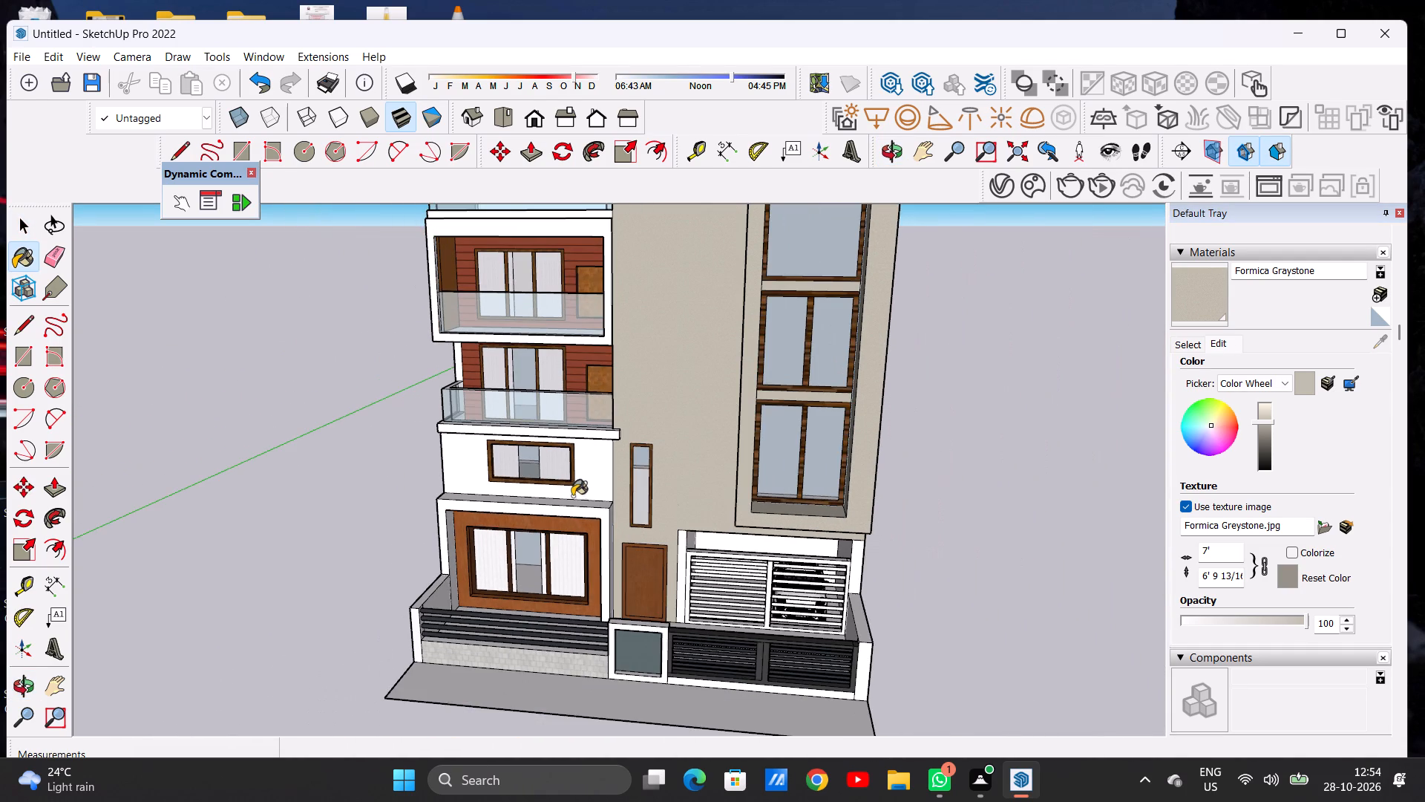
middle_click_drag(637, 477, 658, 435)
scroll(634, 475, "down", 10)
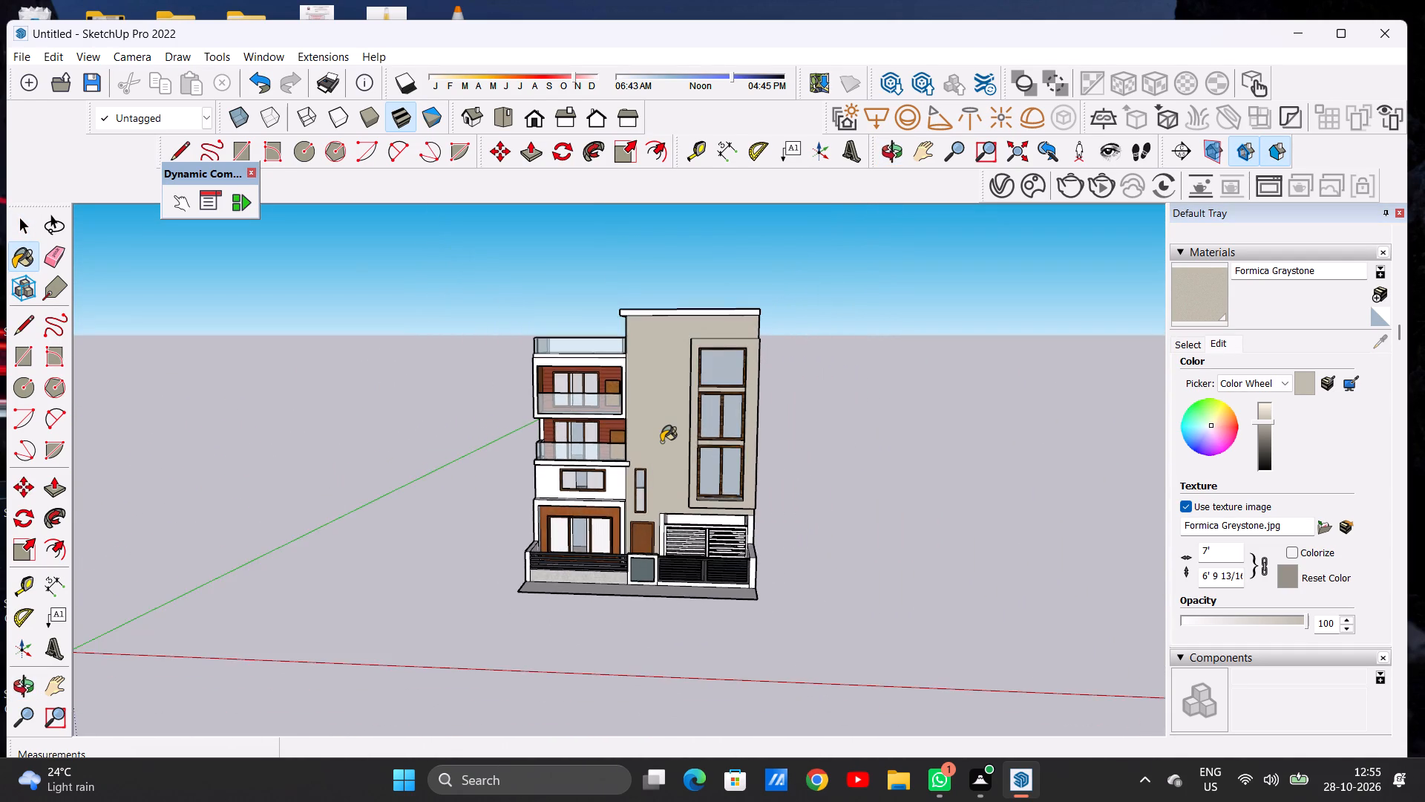
scroll(661, 442, "up", 14)
scroll(684, 455, "down", 6)
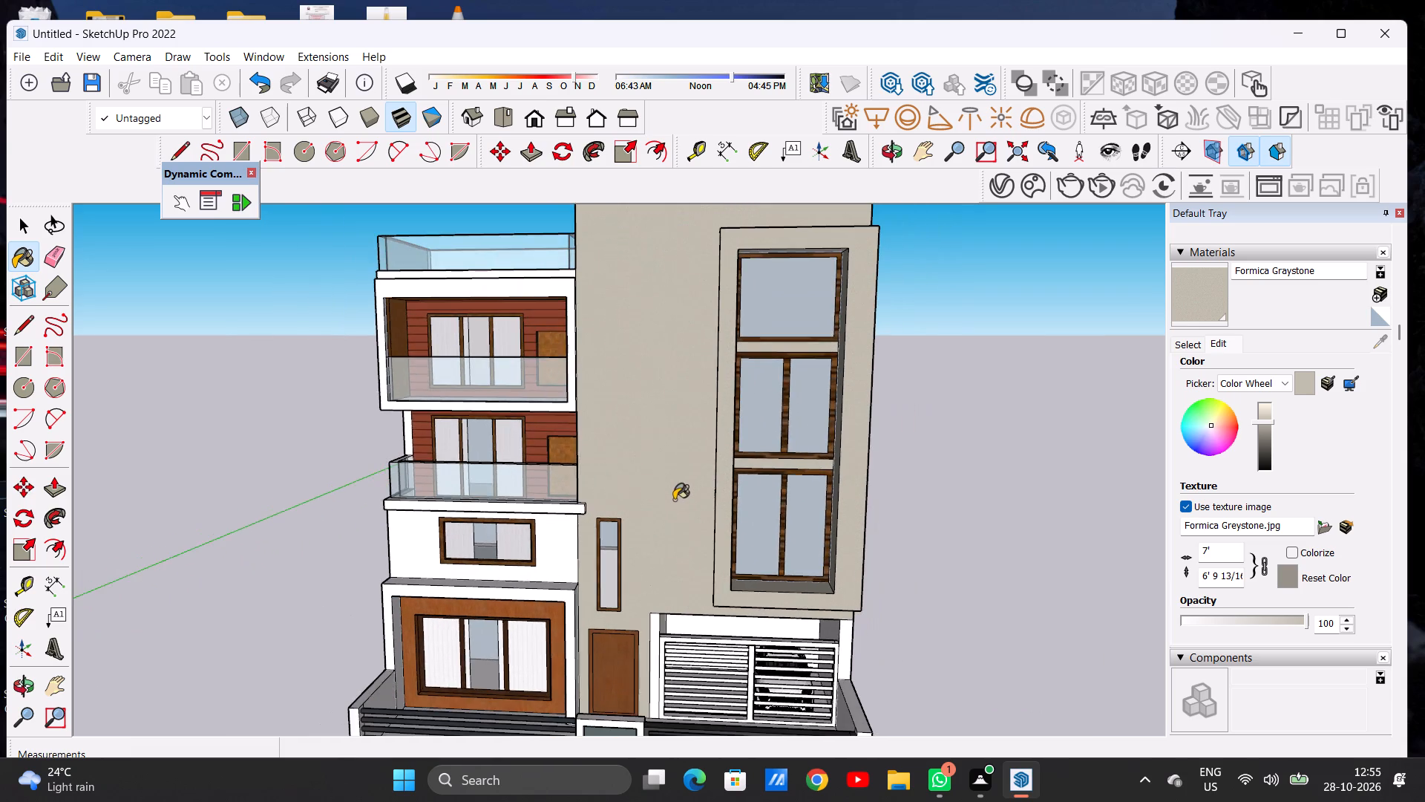
middle_click_drag(672, 515, 673, 434)
middle_click_drag(677, 434, 580, 491)
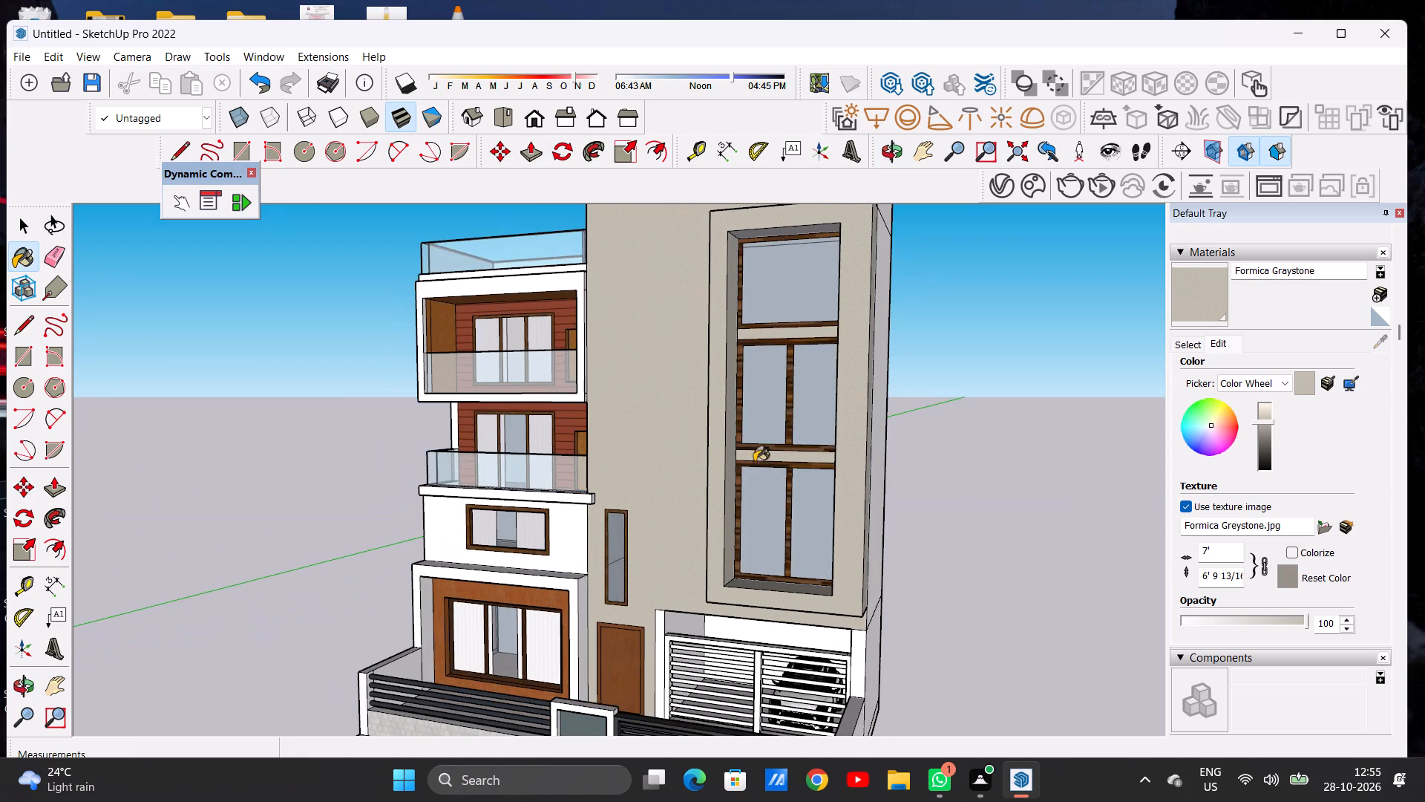
scroll(869, 434, "up", 7)
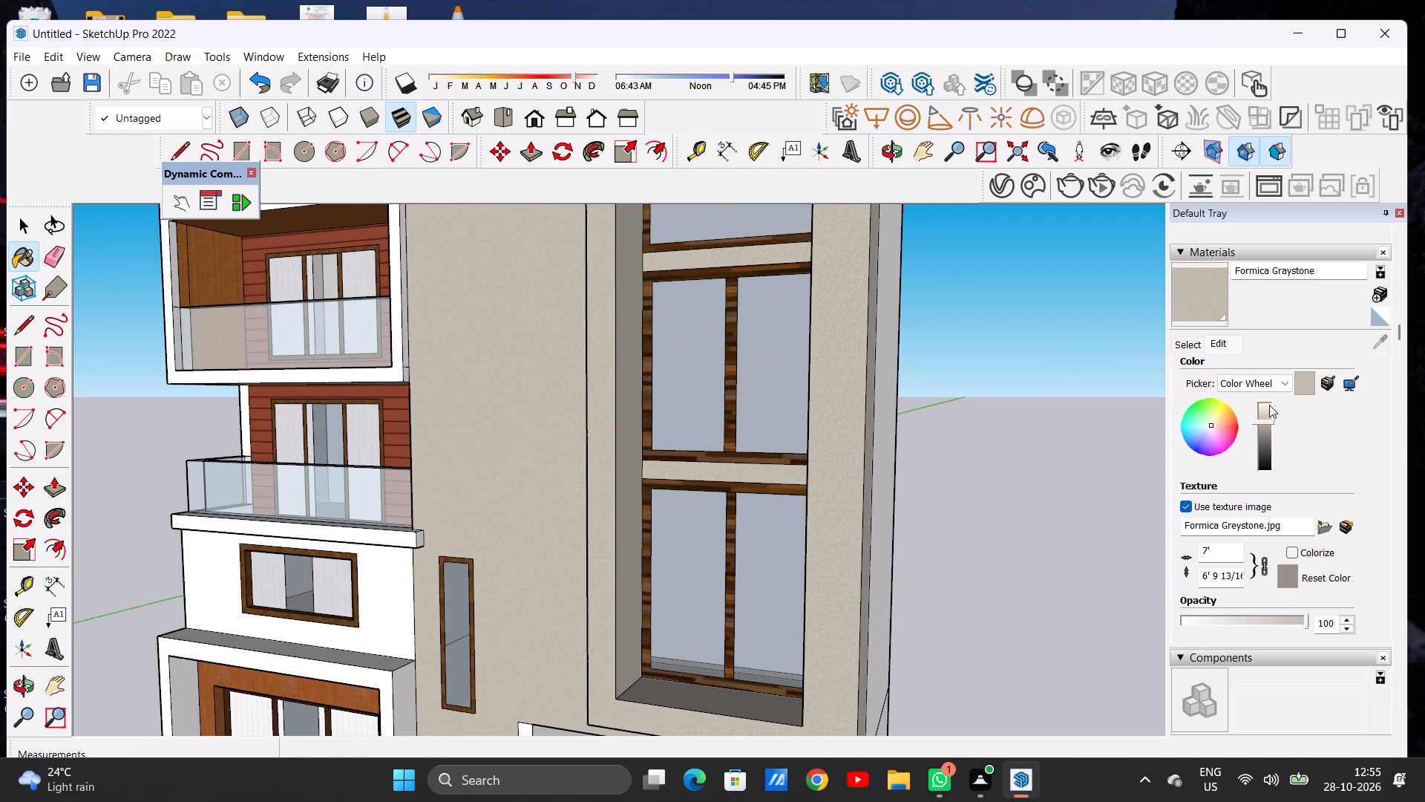
left_click(1265, 417)
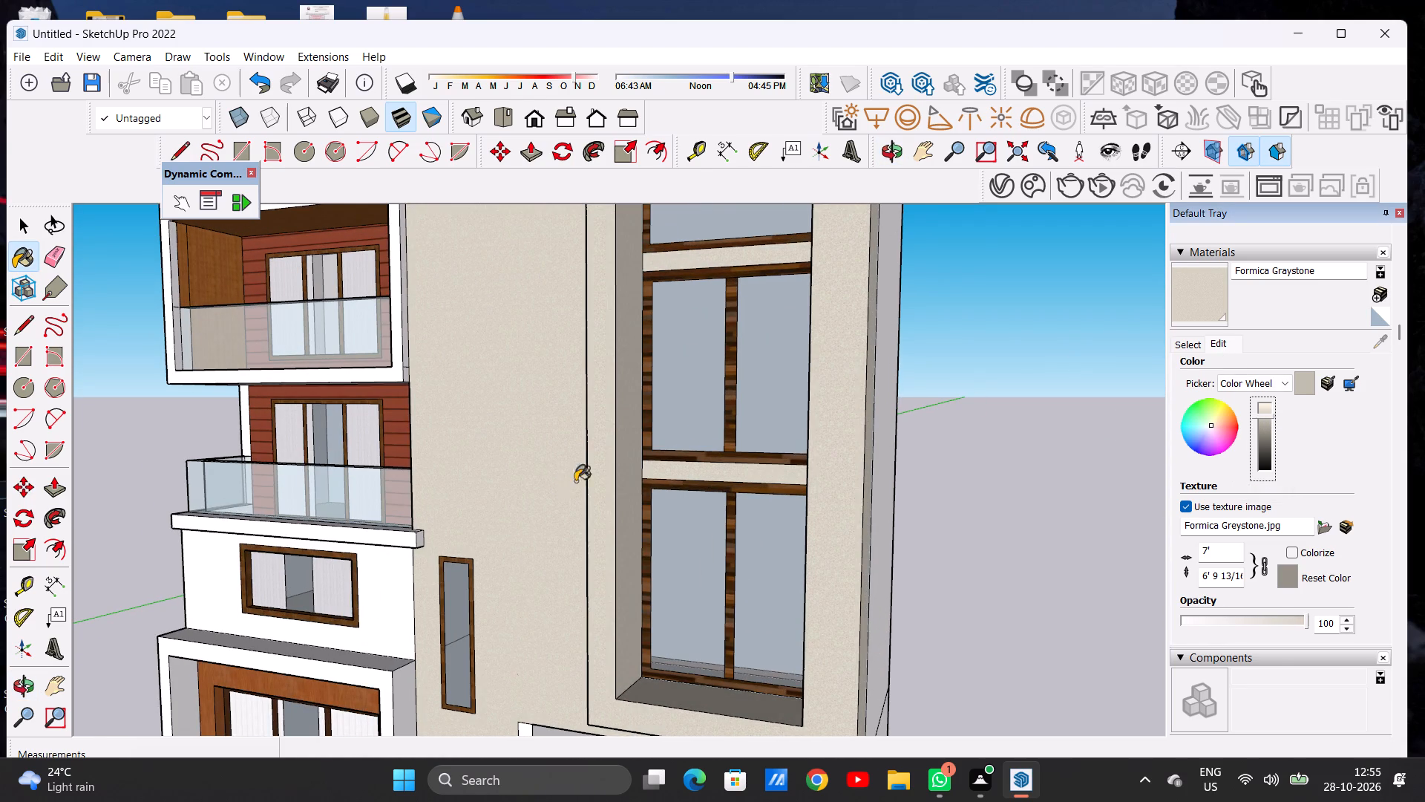
Paint the tower roof slab's front and terrace-side edges and the tower side wall above the terrace with Formica Graystone.
scroll(588, 480, "down", 15)
scroll(680, 485, "down", 5)
scroll(648, 407, "up", 6)
middle_click_drag(612, 396, 704, 394)
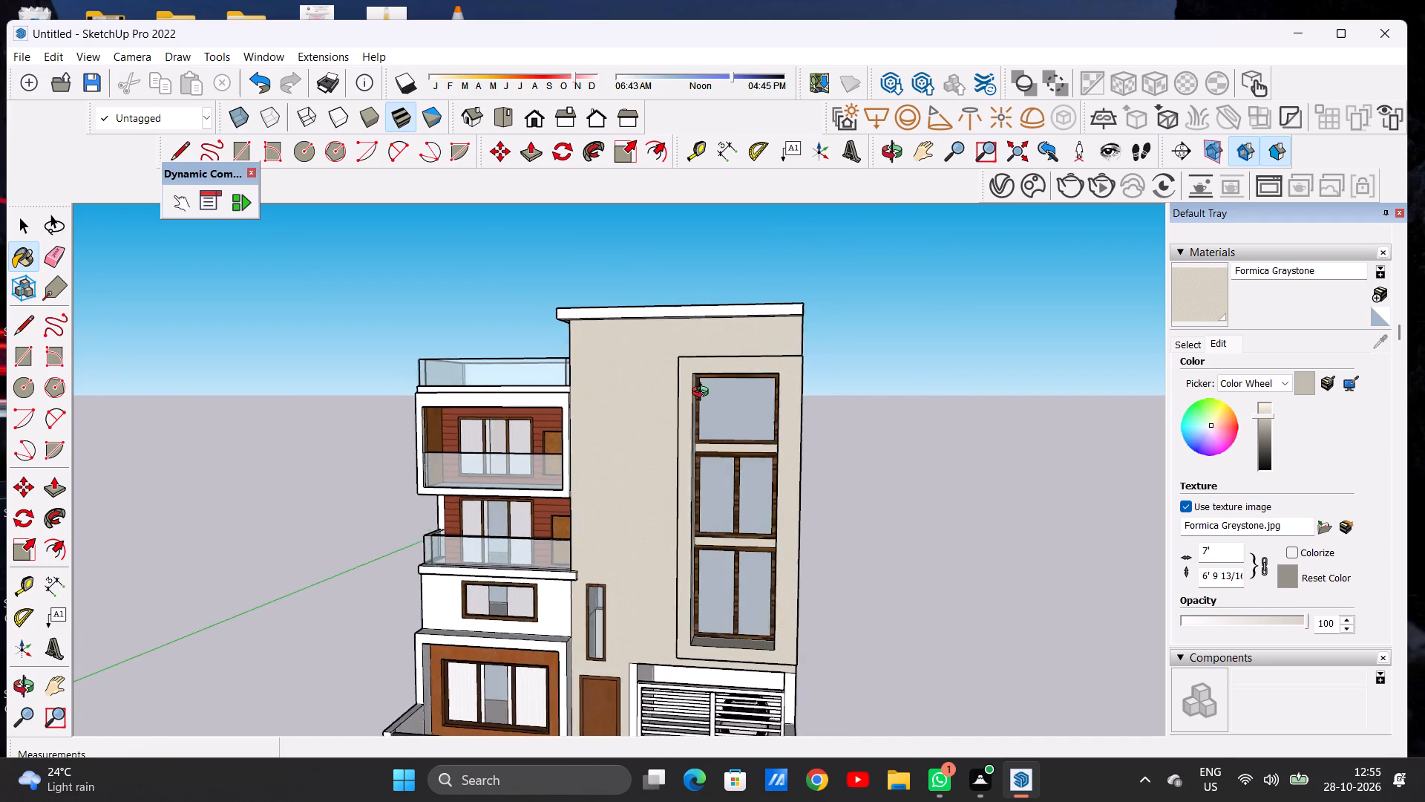
middle_click_drag(704, 394, 782, 398)
scroll(599, 322, "up", 12)
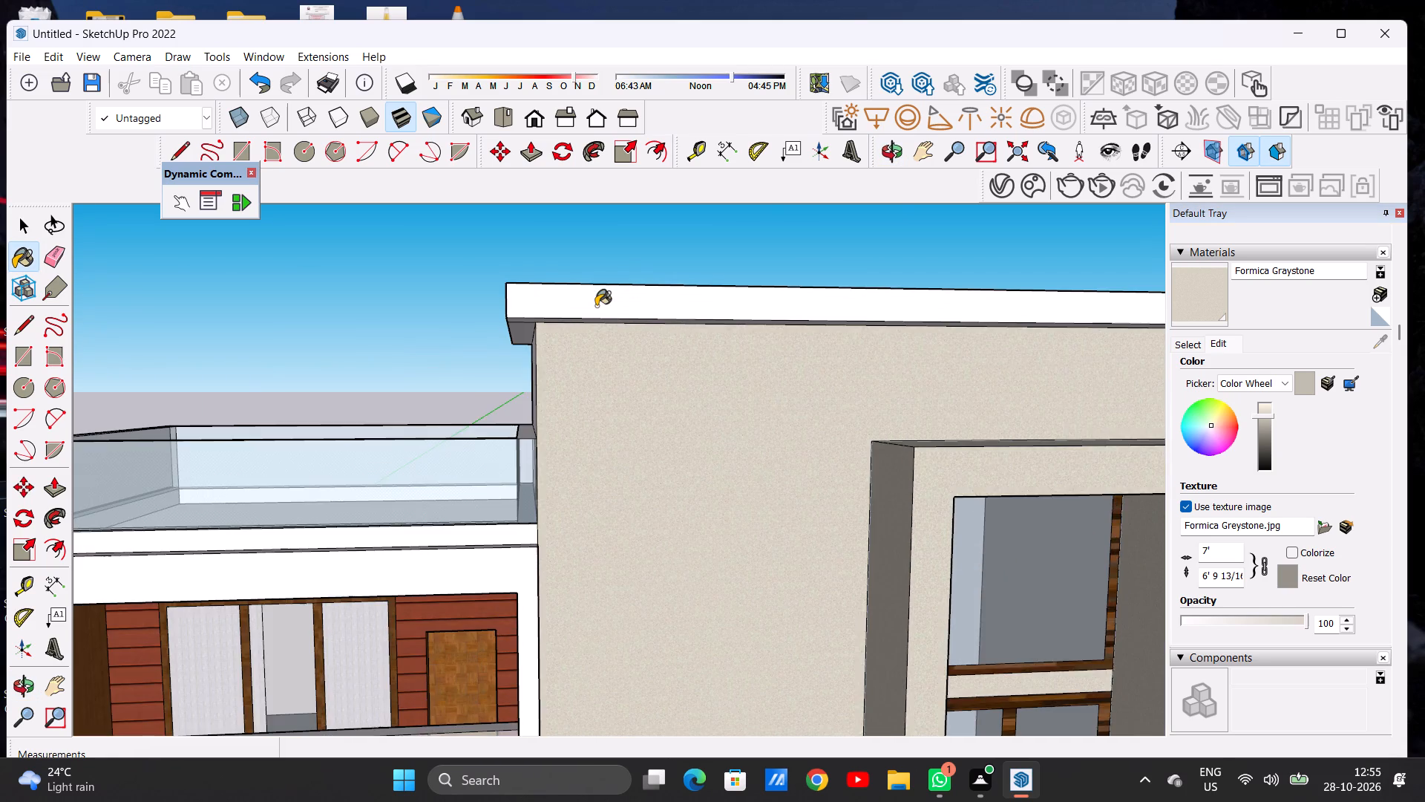
left_click(595, 306)
scroll(589, 372, "down", 7)
middle_click_drag(550, 370, 742, 405)
scroll(594, 338, "up", 12)
left_click(615, 362)
left_click(584, 451)
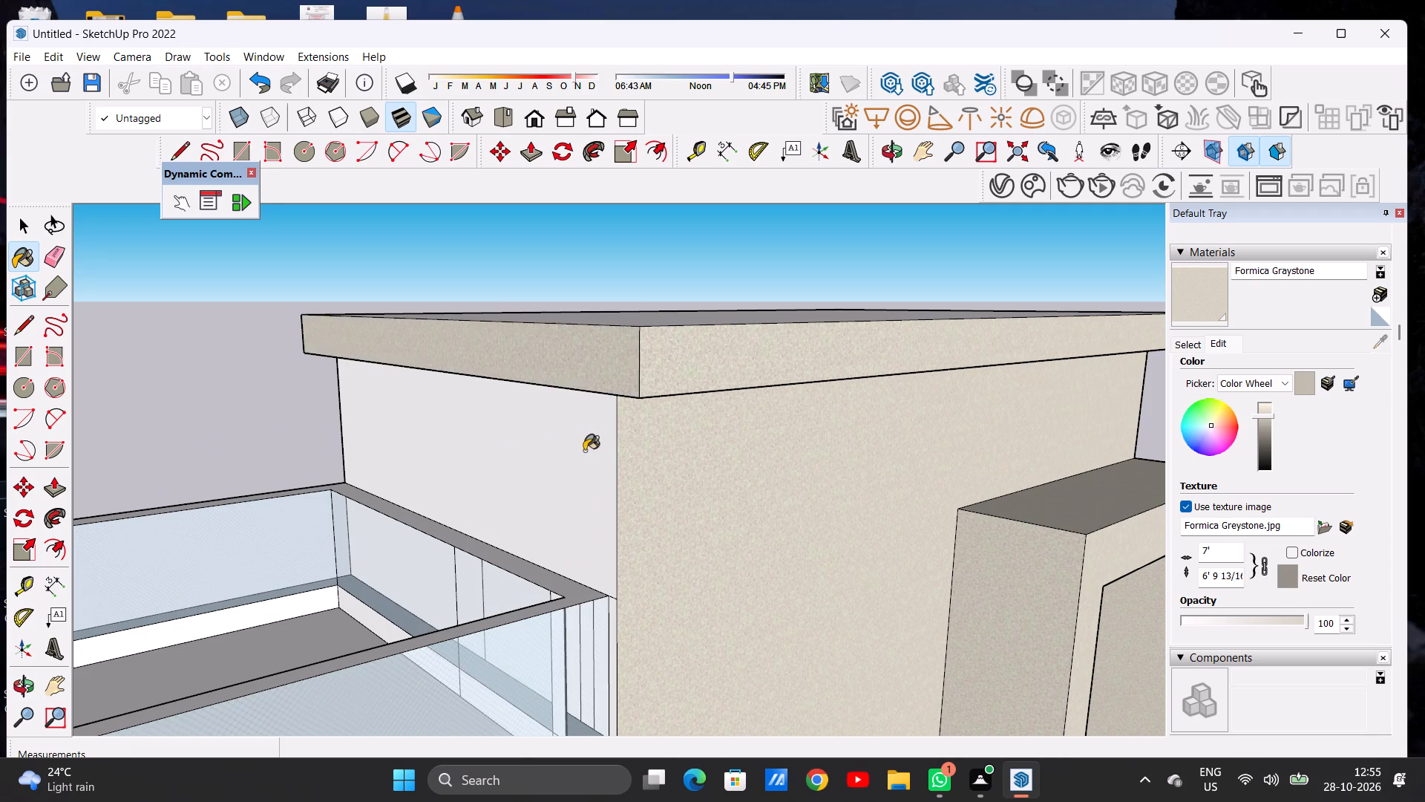
Paint the front and terrace-side undersides of the tower roof overhang with Formica Graystone.
scroll(505, 414, "down", 5)
middle_click_drag(681, 467, 662, 526)
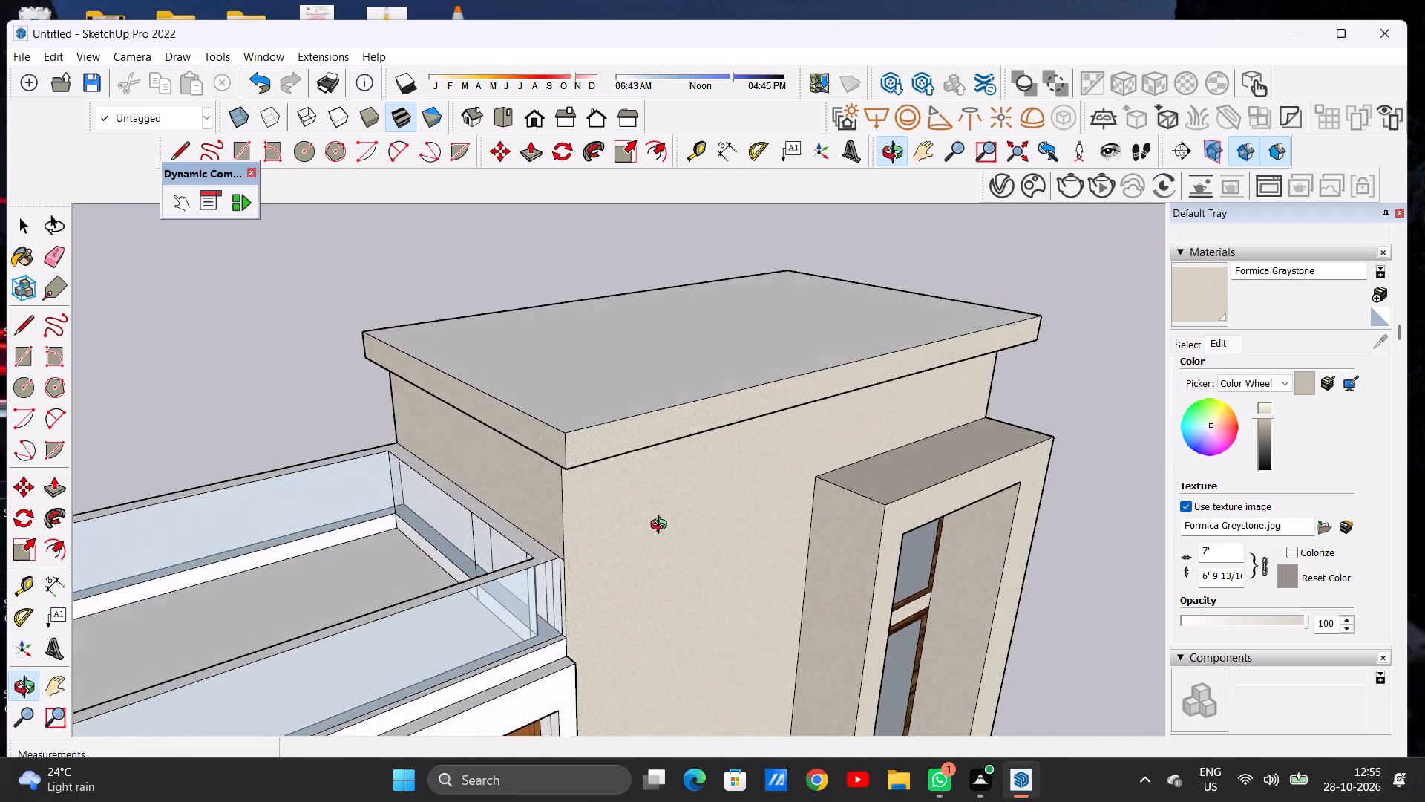
middle_click_drag(662, 526, 571, 327)
scroll(527, 312, "up", 1)
scroll(526, 312, "down", 1)
scroll(526, 312, "up", 4)
scroll(505, 319, "down", 1)
scroll(505, 319, "up", 5)
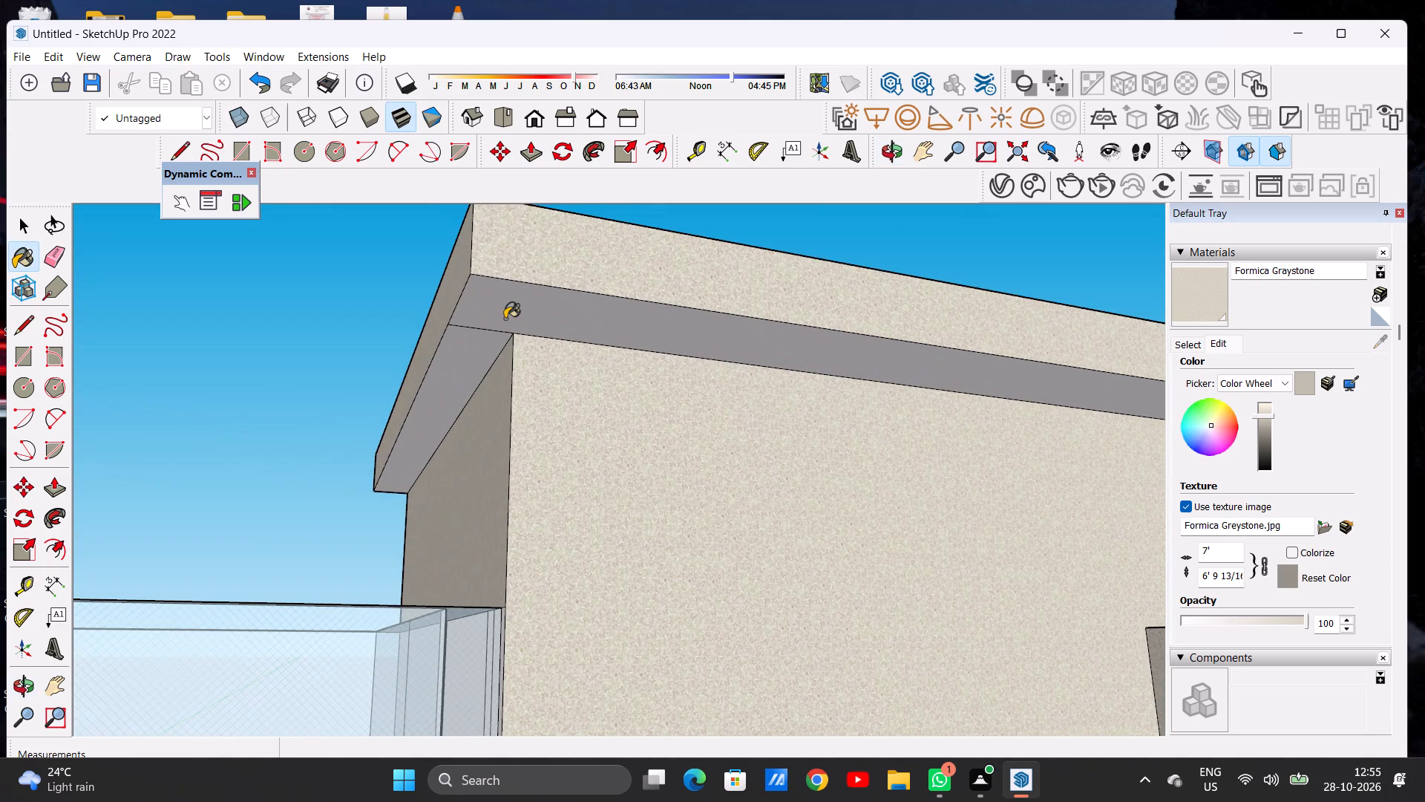
left_click(505, 319)
left_click(463, 352)
Paint the upper wall band and roof slab edge on the tower's outer side, away from the balconies, with Formica Graystone.
scroll(494, 402, "down", 8)
scroll(597, 423, "down", 13)
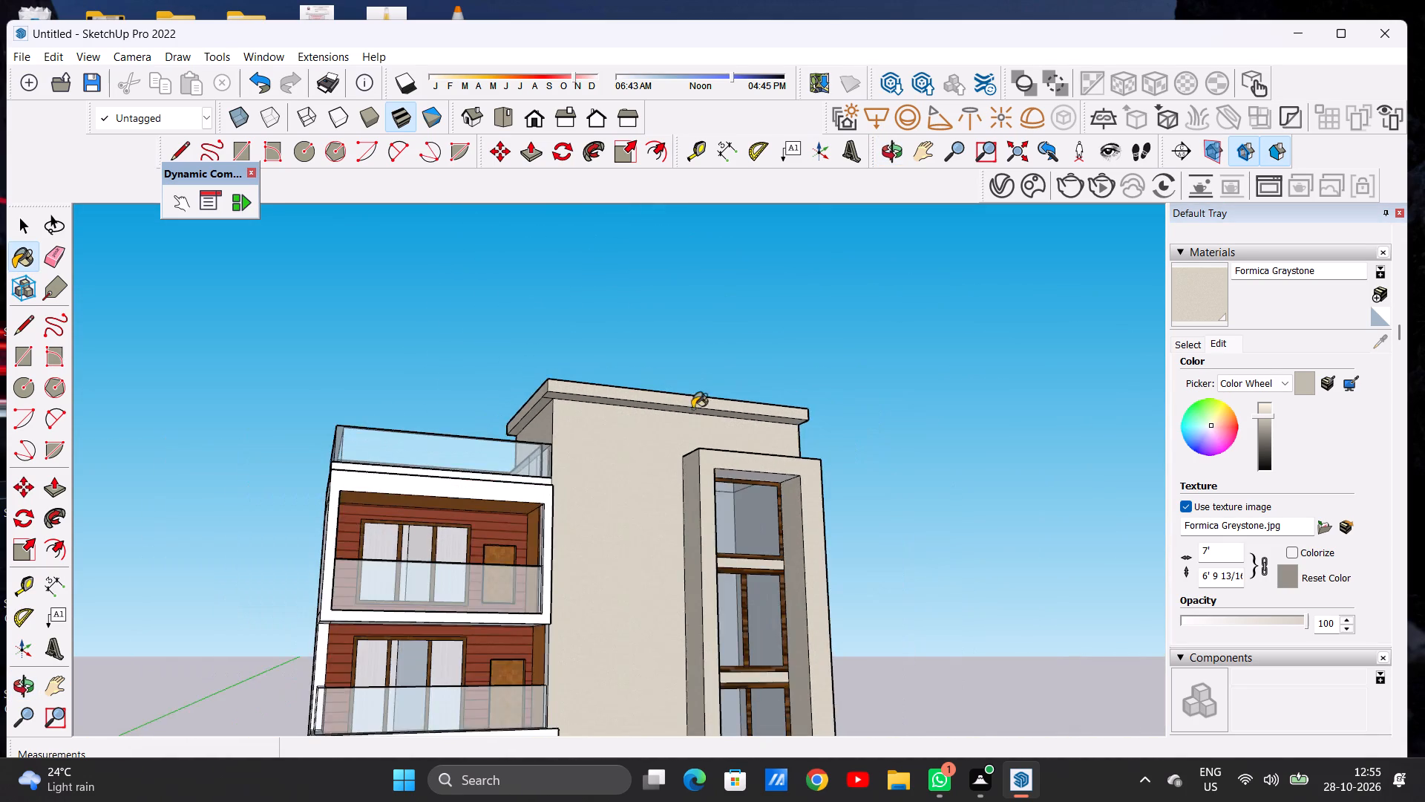
middle_click_drag(710, 411, 324, 434)
scroll(821, 400, "up", 6)
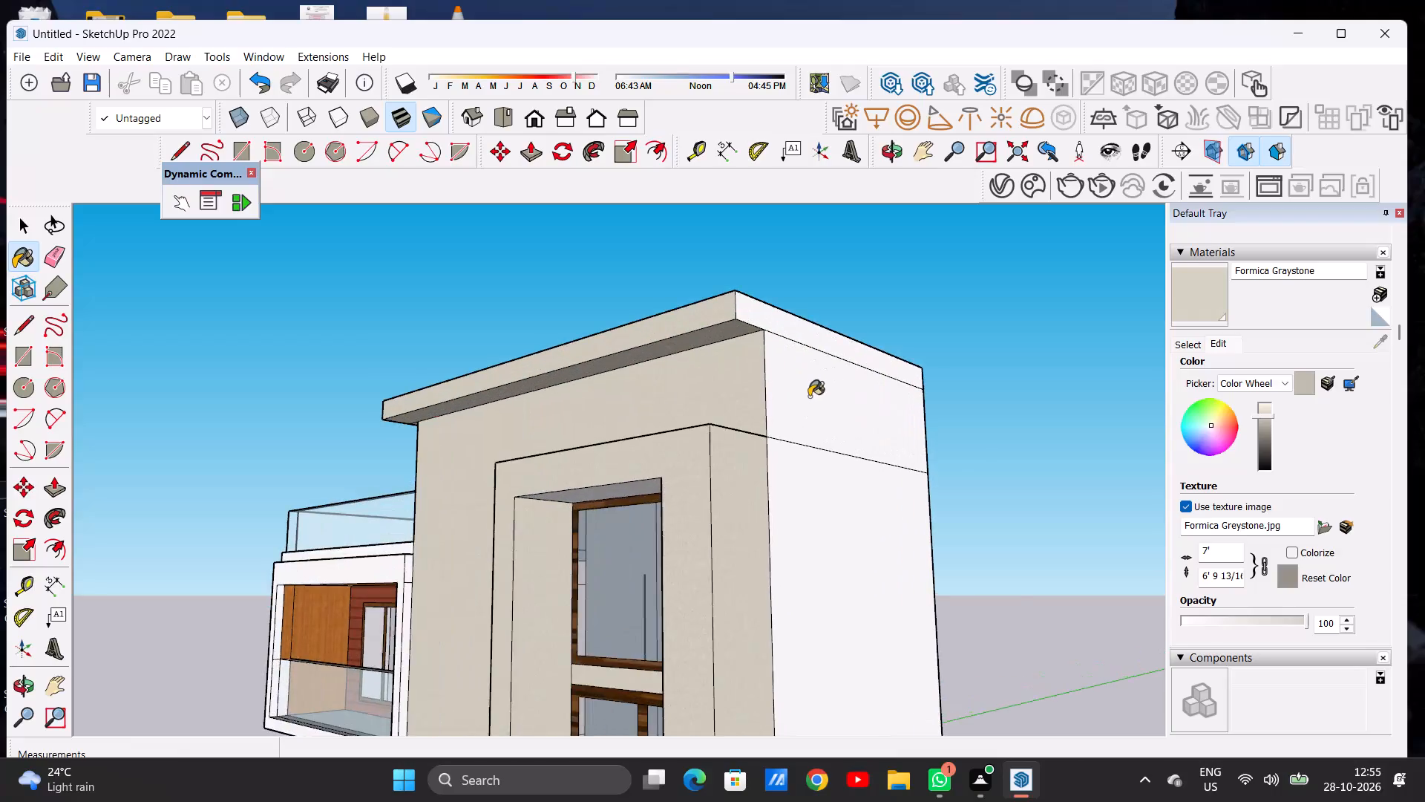
scroll(809, 397, "up", 8)
left_click(791, 404)
left_click(775, 252)
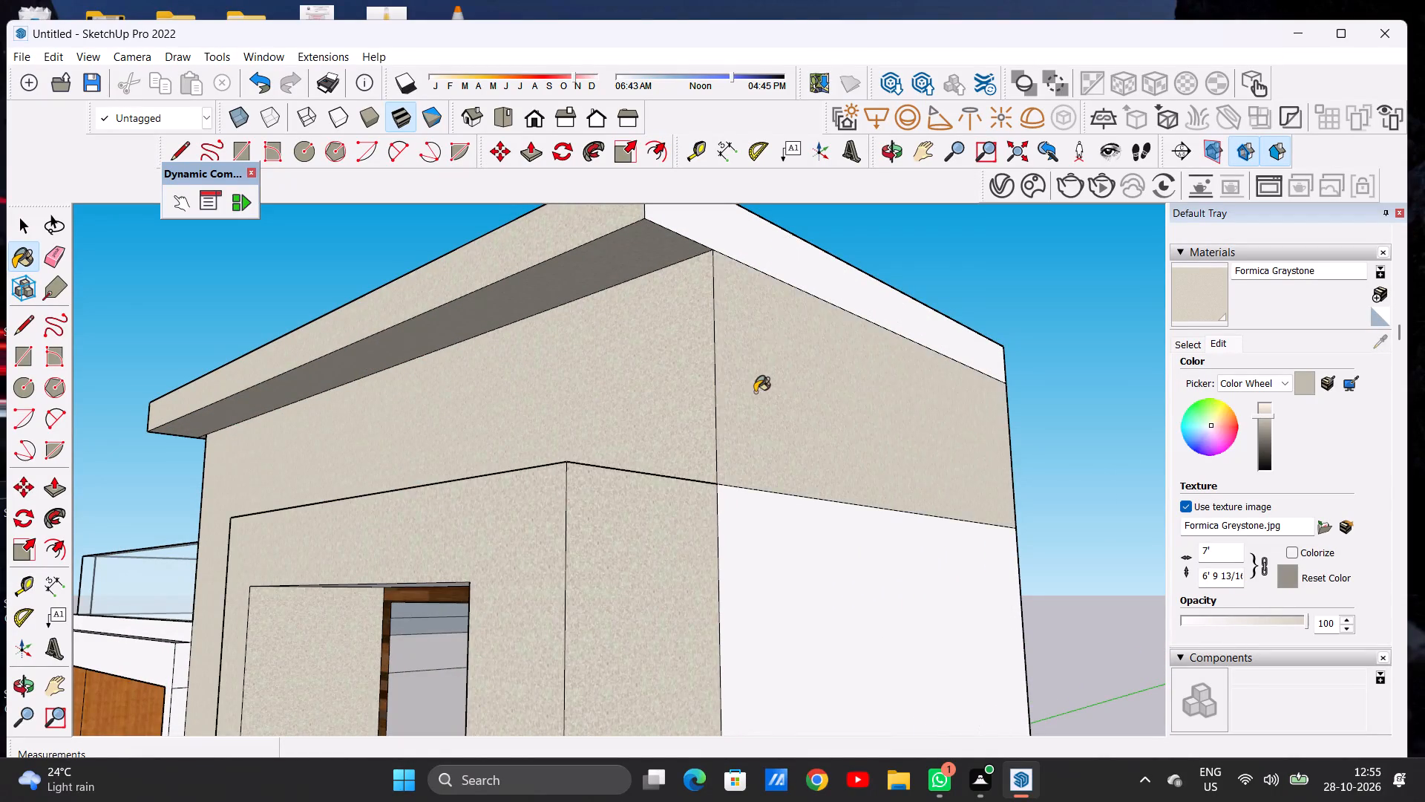
Paint the tall outer side wall of the tower below the upper band with Formica Graystone.
scroll(757, 394, "down", 20)
scroll(757, 394, "down", 15)
middle_click_drag(736, 437, 740, 455)
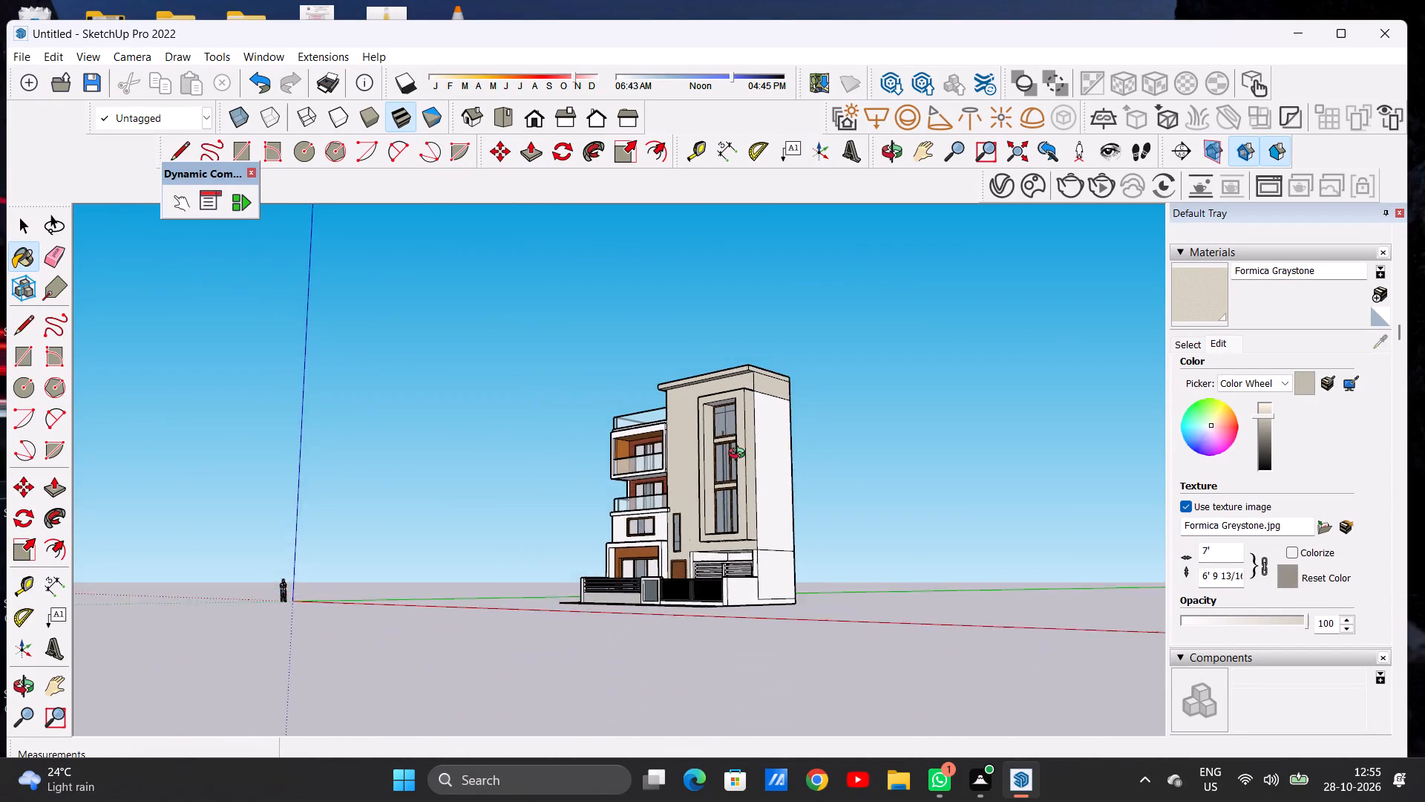
middle_click_drag(740, 455, 745, 518)
scroll(769, 532, "up", 3)
scroll(769, 532, "down", 1)
scroll(769, 532, "up", 3)
left_click(769, 532)
Examine the house front with the lightened graystone on the tower walls and roof edge.
scroll(712, 434, "down", 3)
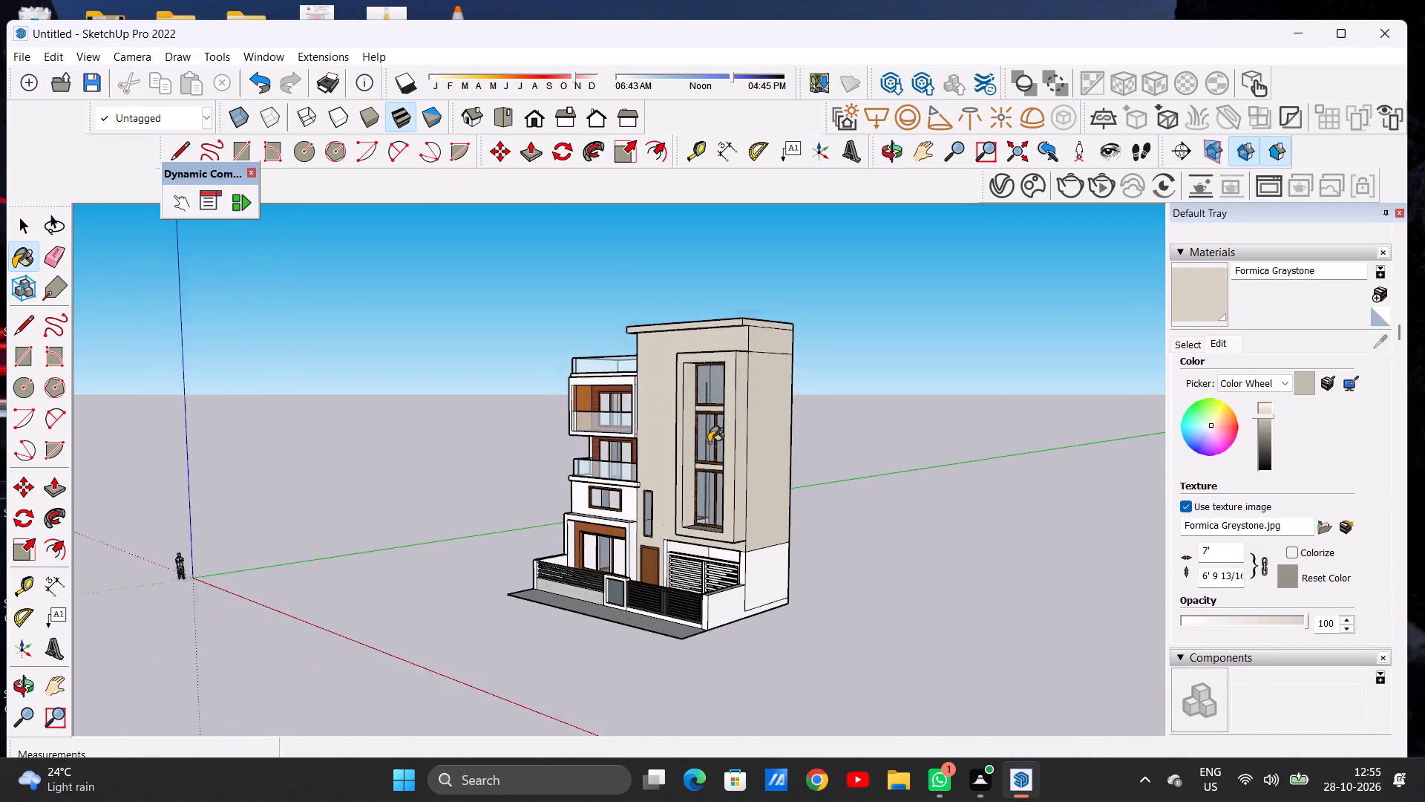
scroll(709, 443, "down", 2)
middle_click_drag(675, 451, 926, 436)
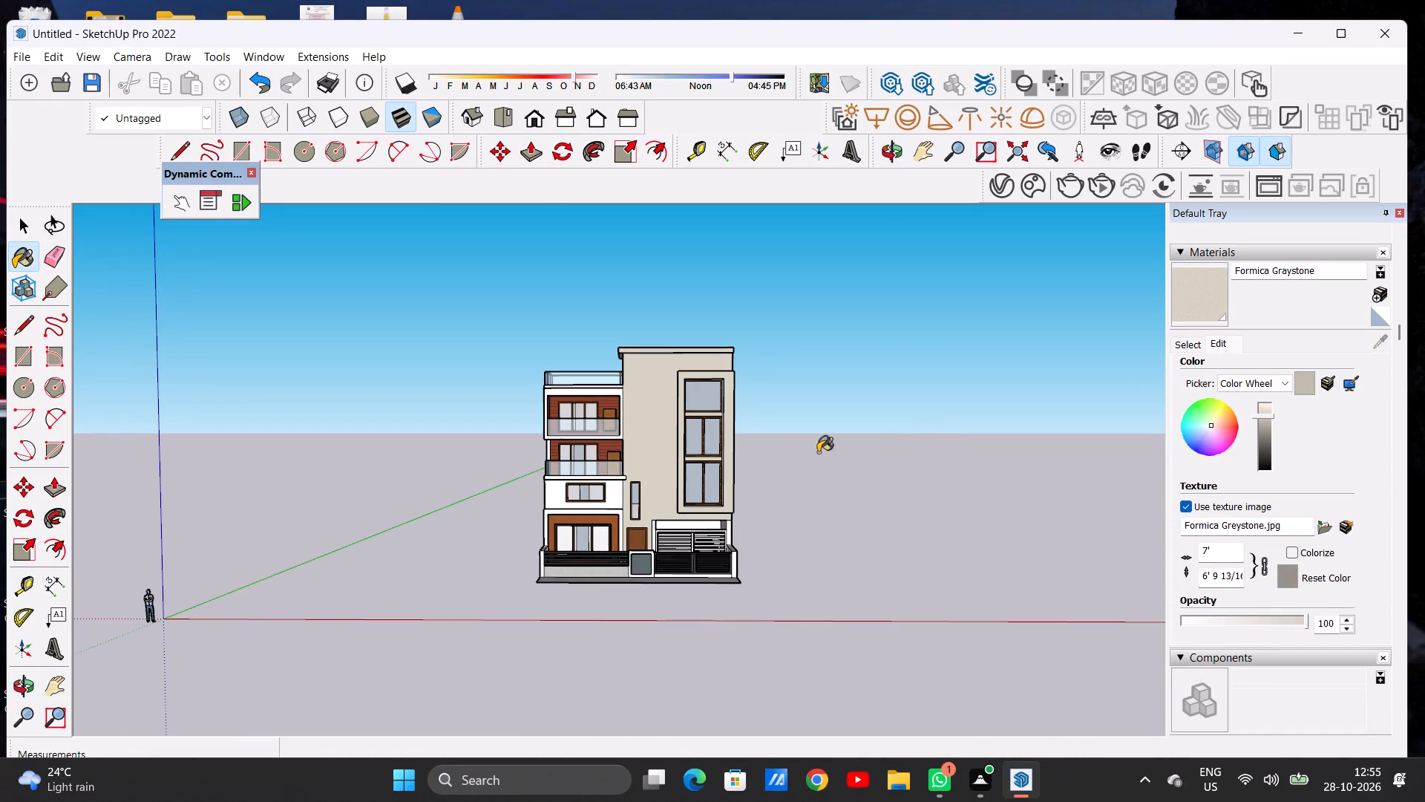
scroll(670, 504, "up", 5)
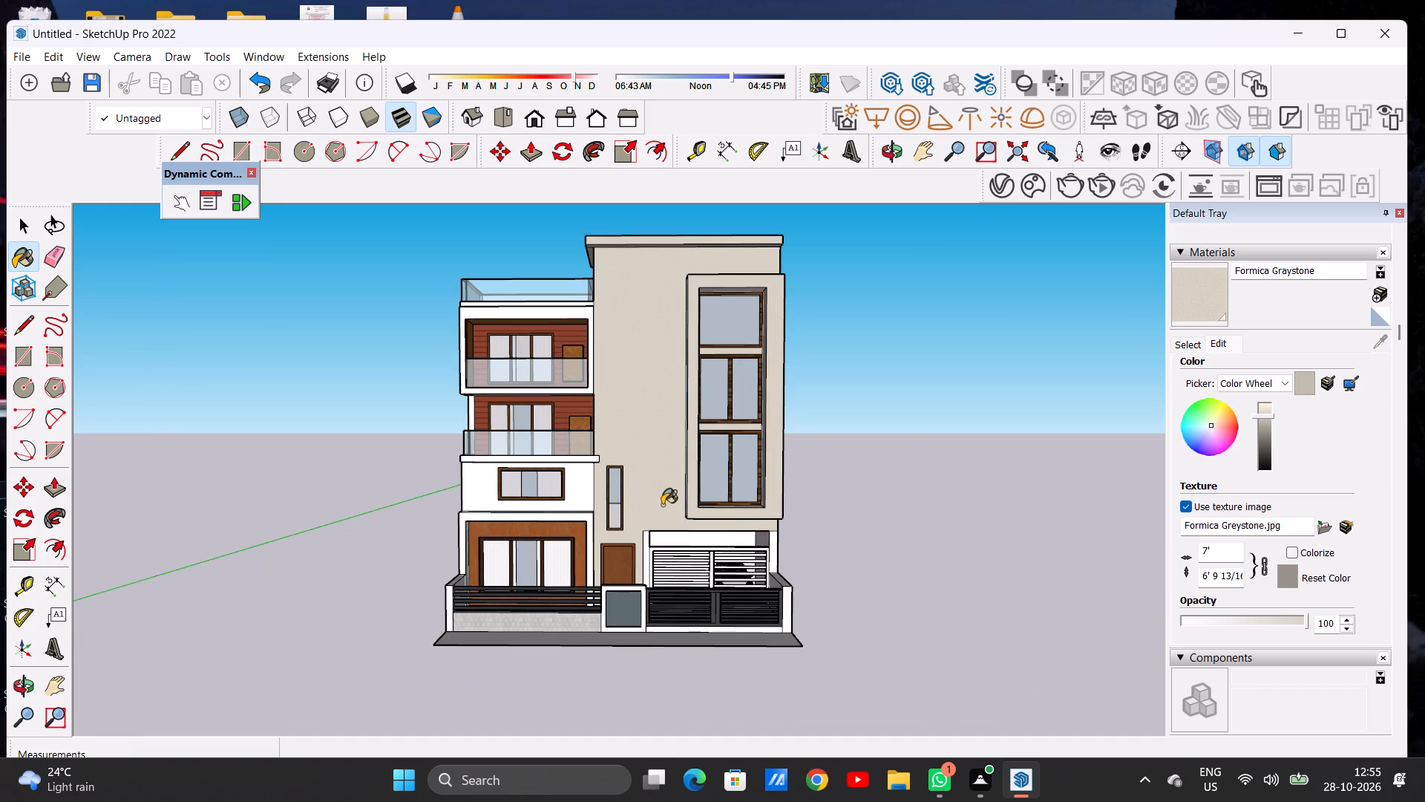
scroll(653, 477, "down", 4)
scroll(699, 538, "up", 7)
scroll(648, 489, "up", 10)
scroll(638, 484, "down", 2)
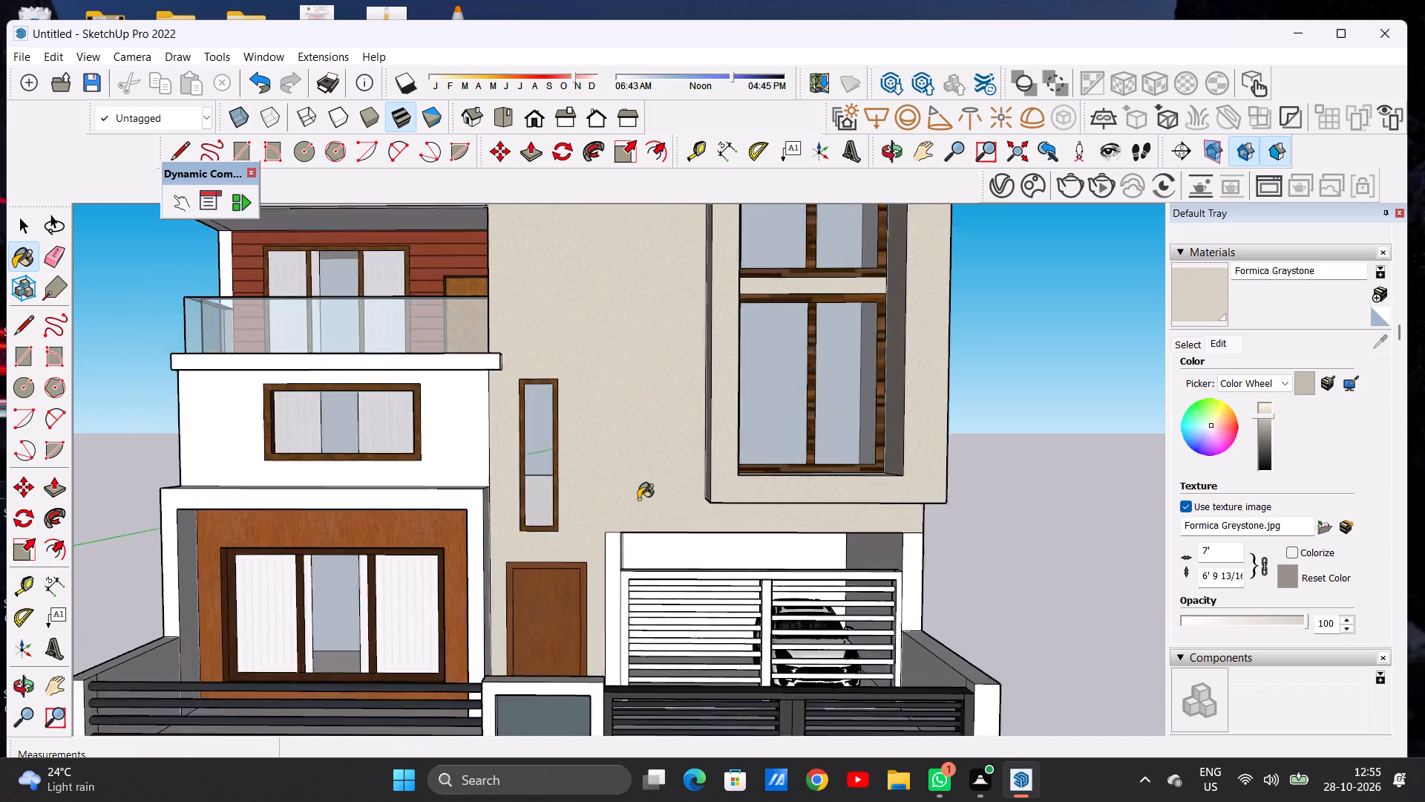
scroll(638, 499, "down", 10)
scroll(574, 302, "up", 1)
scroll(574, 302, "down", 1)
scroll(574, 307, "up", 4)
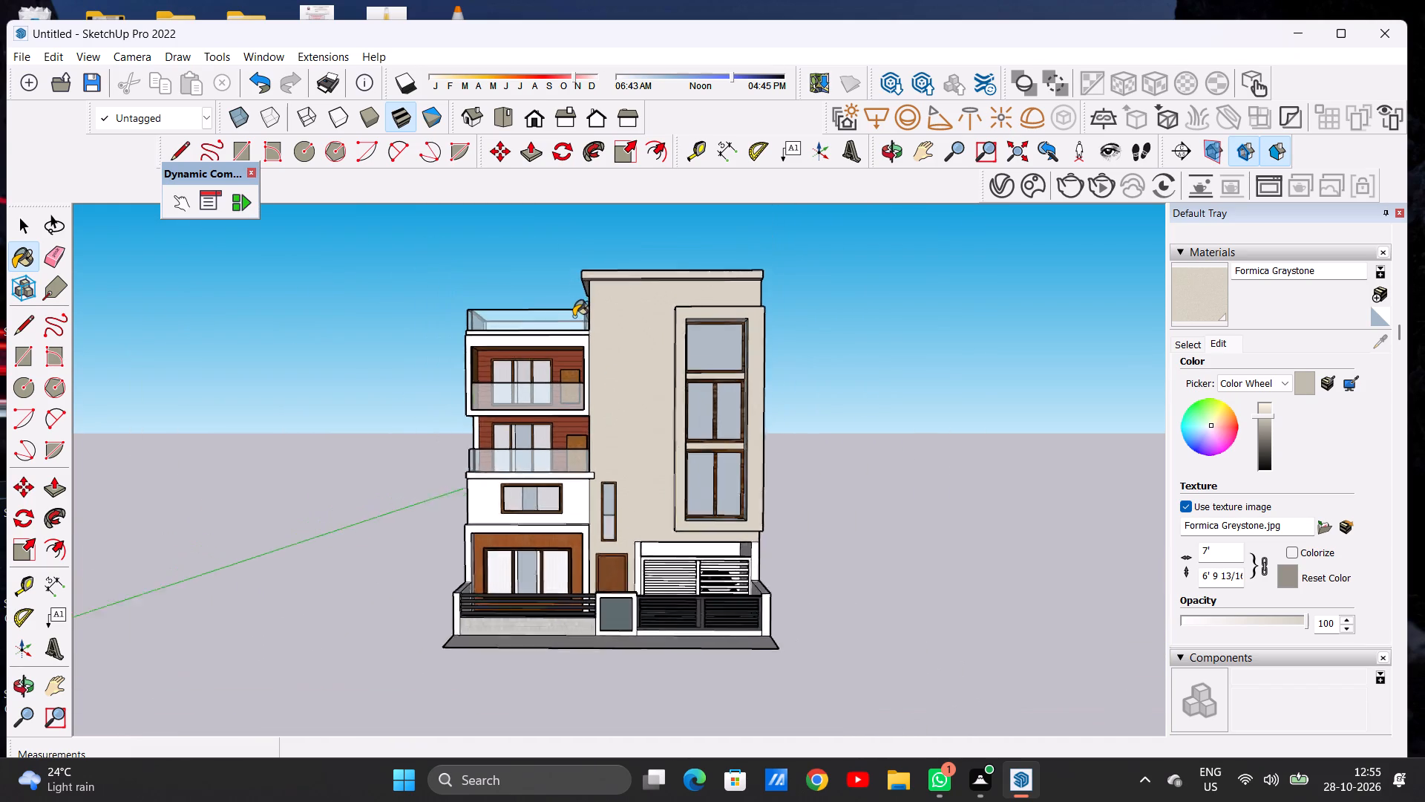
Paint the tower's rear wall, both the tall main face and the band above it, with Formica Graystone.
middle_click_drag(574, 316, 543, 368)
middle_click_drag(827, 353, 462, 376)
middle_click_drag(773, 381, 623, 371)
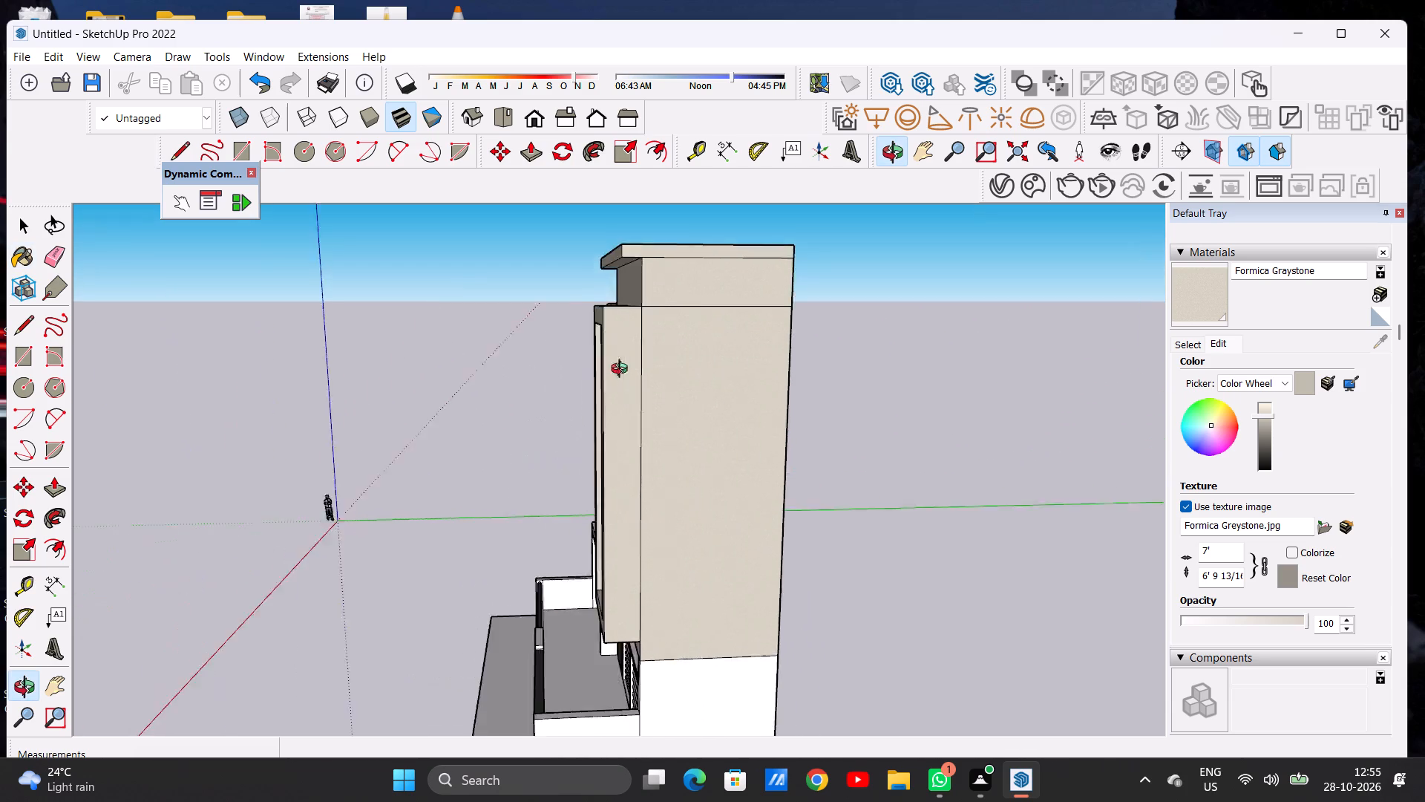
middle_click_drag(623, 371, 518, 389)
scroll(707, 397, "up", 5)
left_click(707, 397)
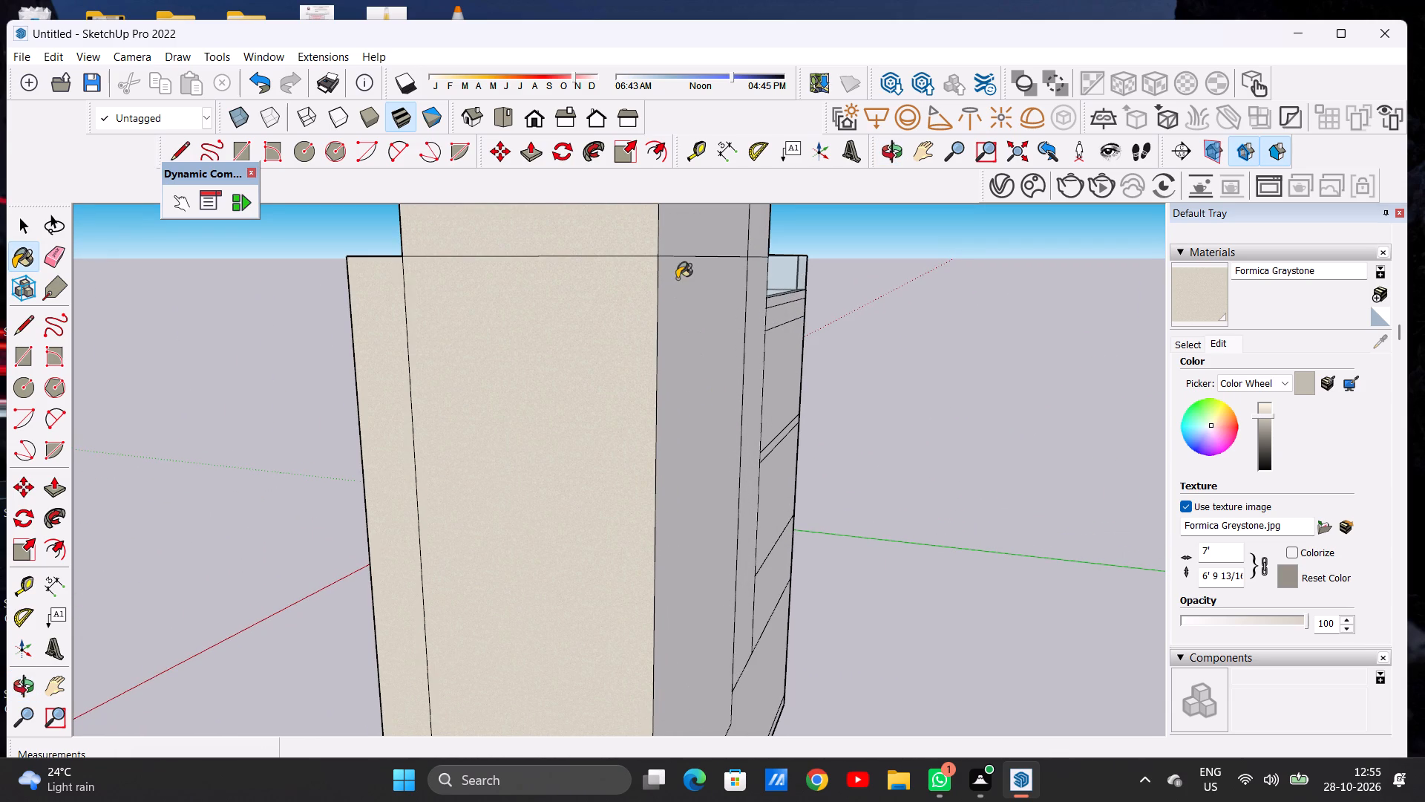
left_click(668, 241)
scroll(684, 389, "down", 8)
middle_click_drag(728, 412, 695, 412)
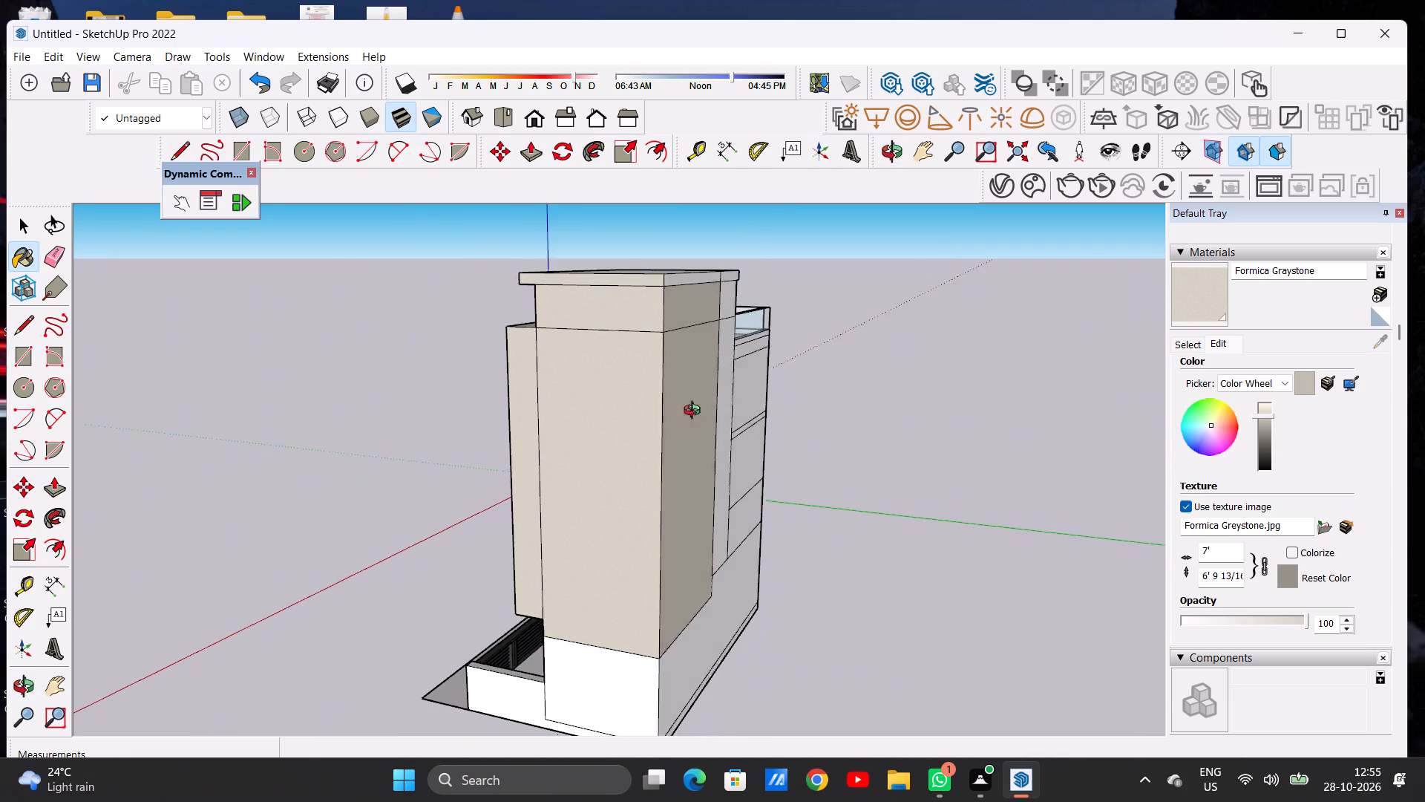
Paint the remaining white strip of the tower's rear side wall and band, plus the roof slab's edge and top, with Formica Graystone.
middle_click_drag(695, 412, 573, 495)
scroll(718, 350, "up", 5)
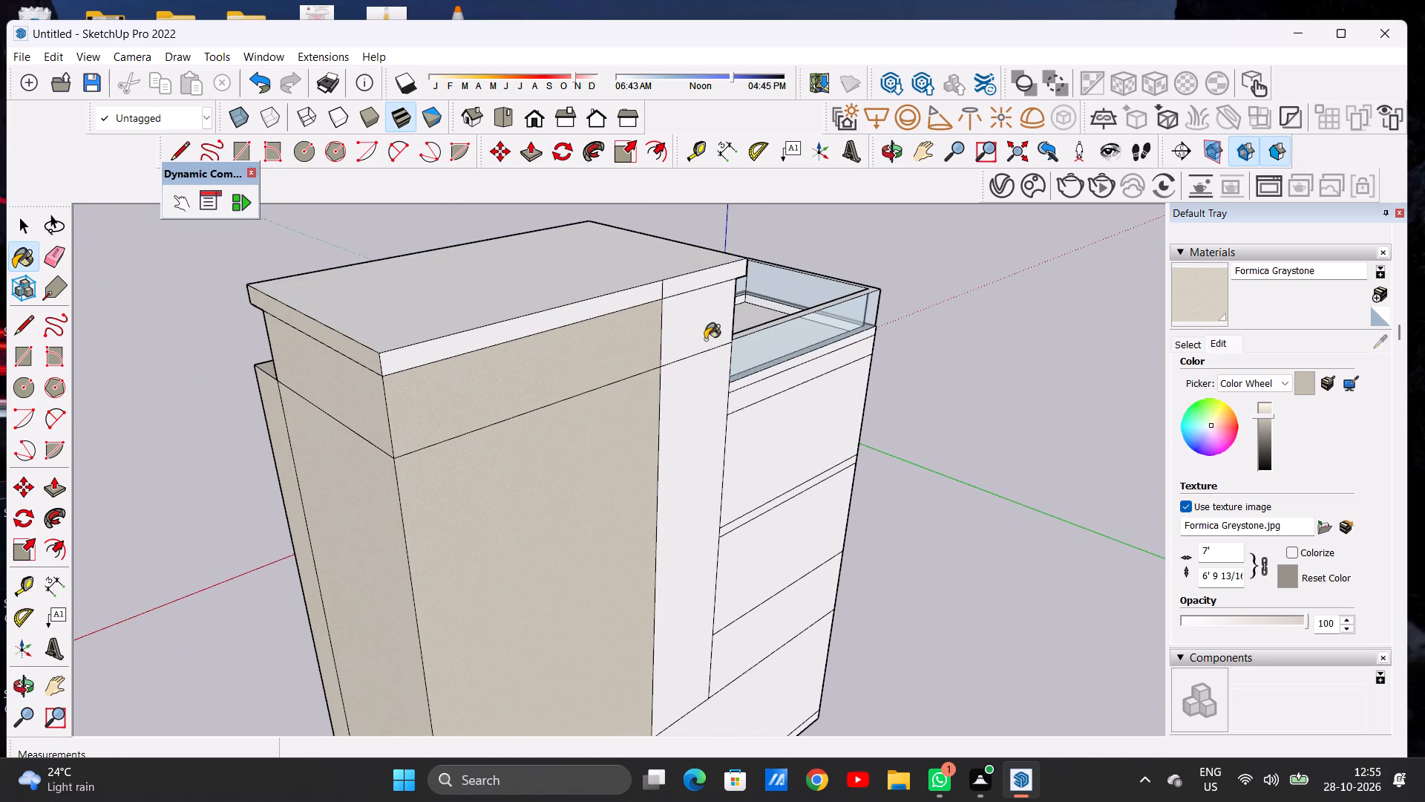
left_click(705, 339)
left_click(703, 420)
left_click(492, 337)
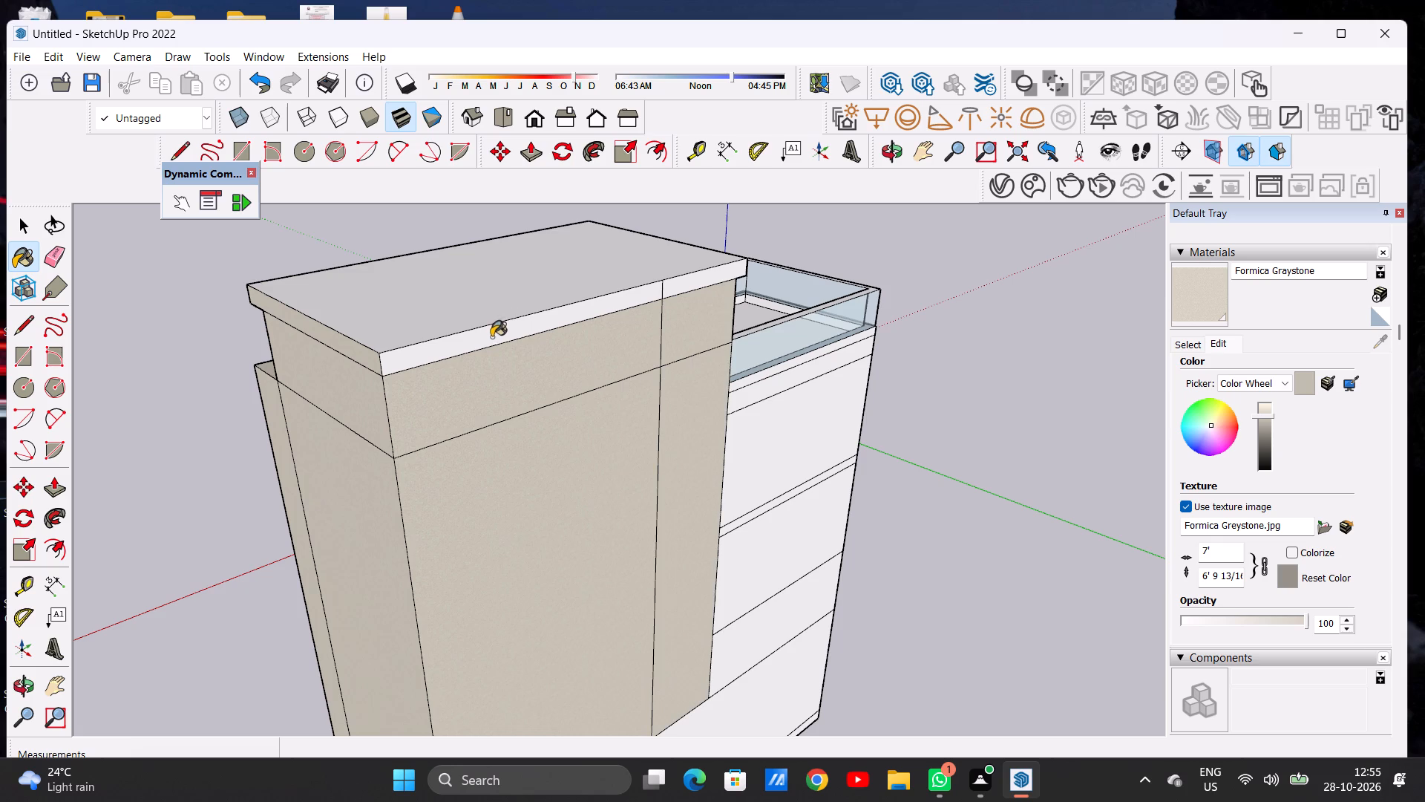
left_click(684, 288)
left_click(645, 278)
Examine the house from the rear around to the front to check the graystone coverage on the tower.
scroll(668, 371, "down", 4)
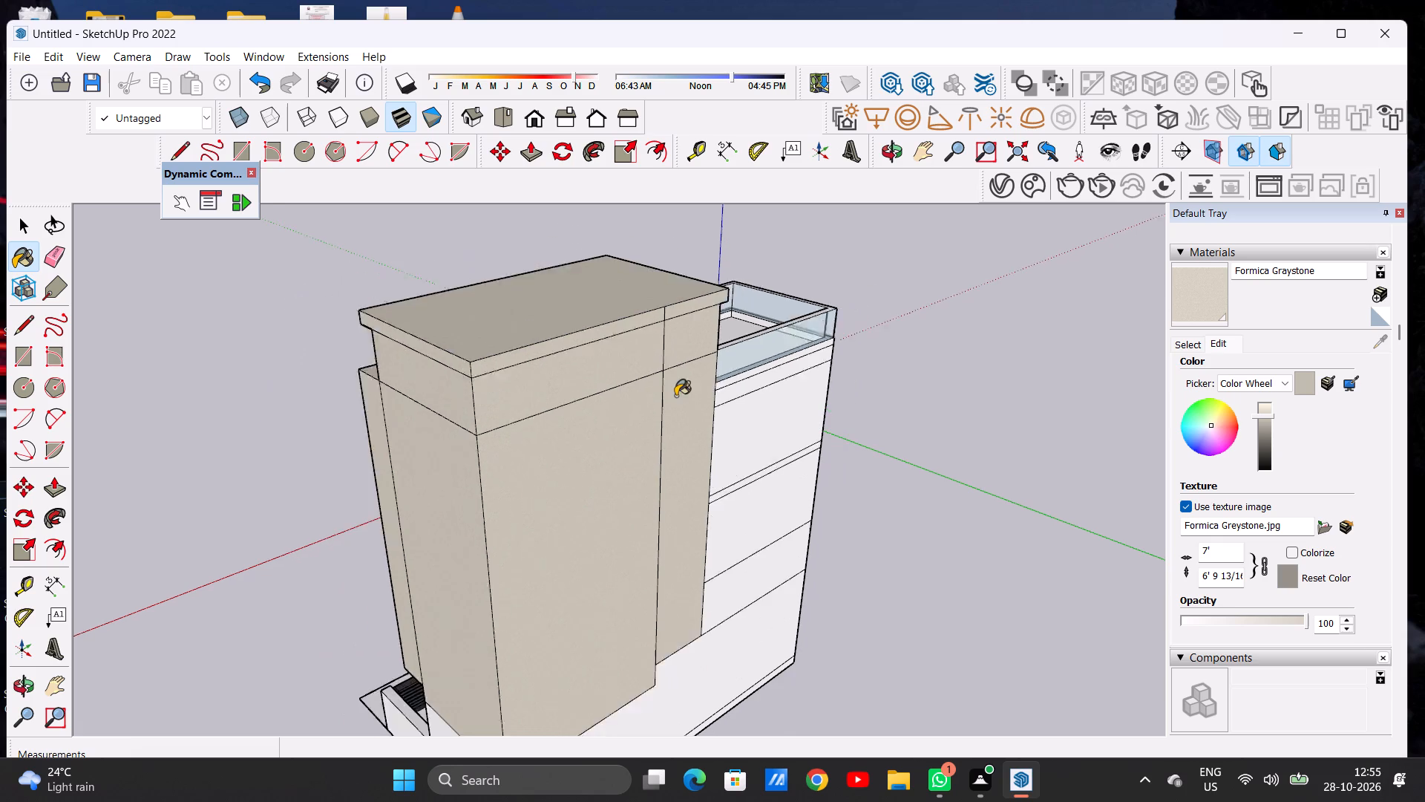
scroll(675, 396, "down", 2)
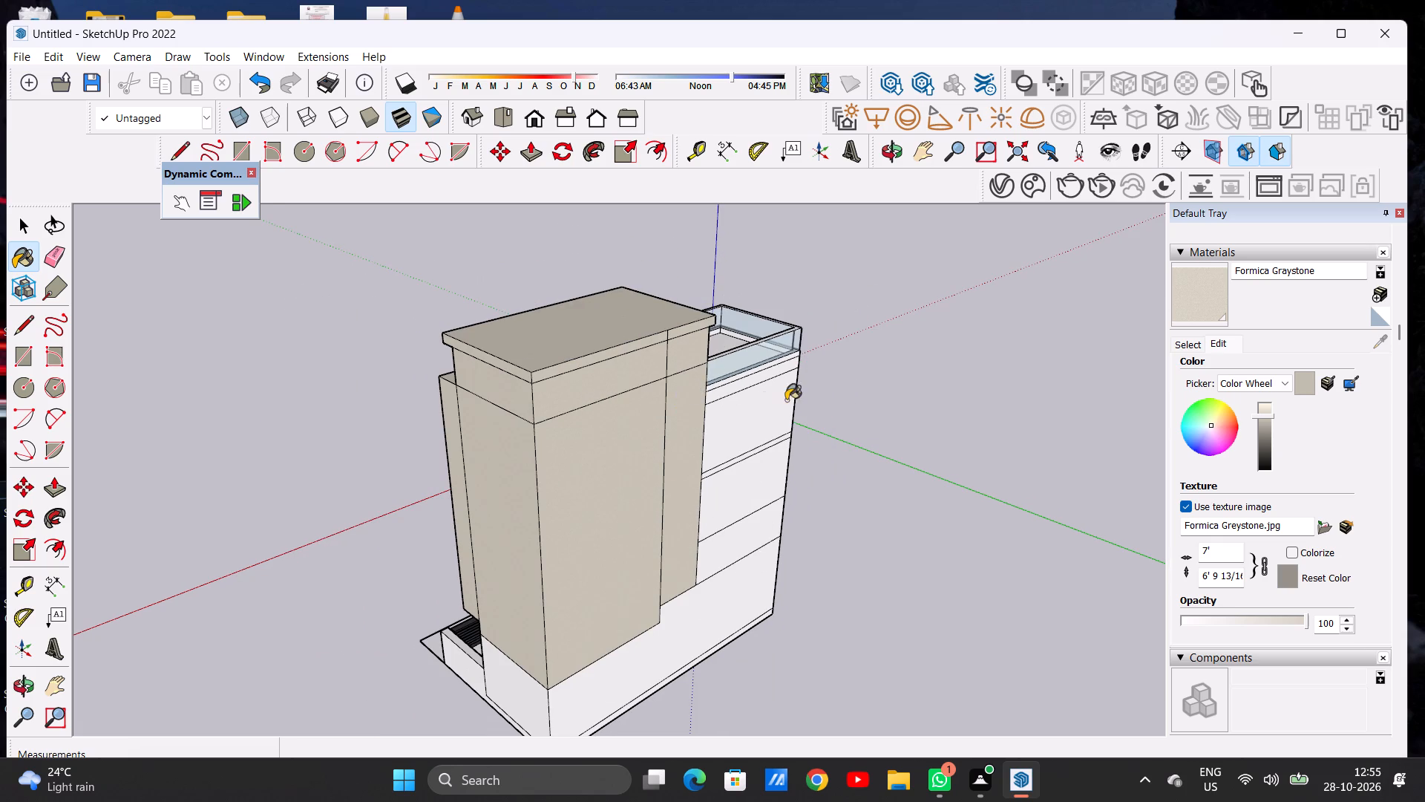
middle_click_drag(454, 476, 778, 455)
middle_click_drag(635, 475, 695, 474)
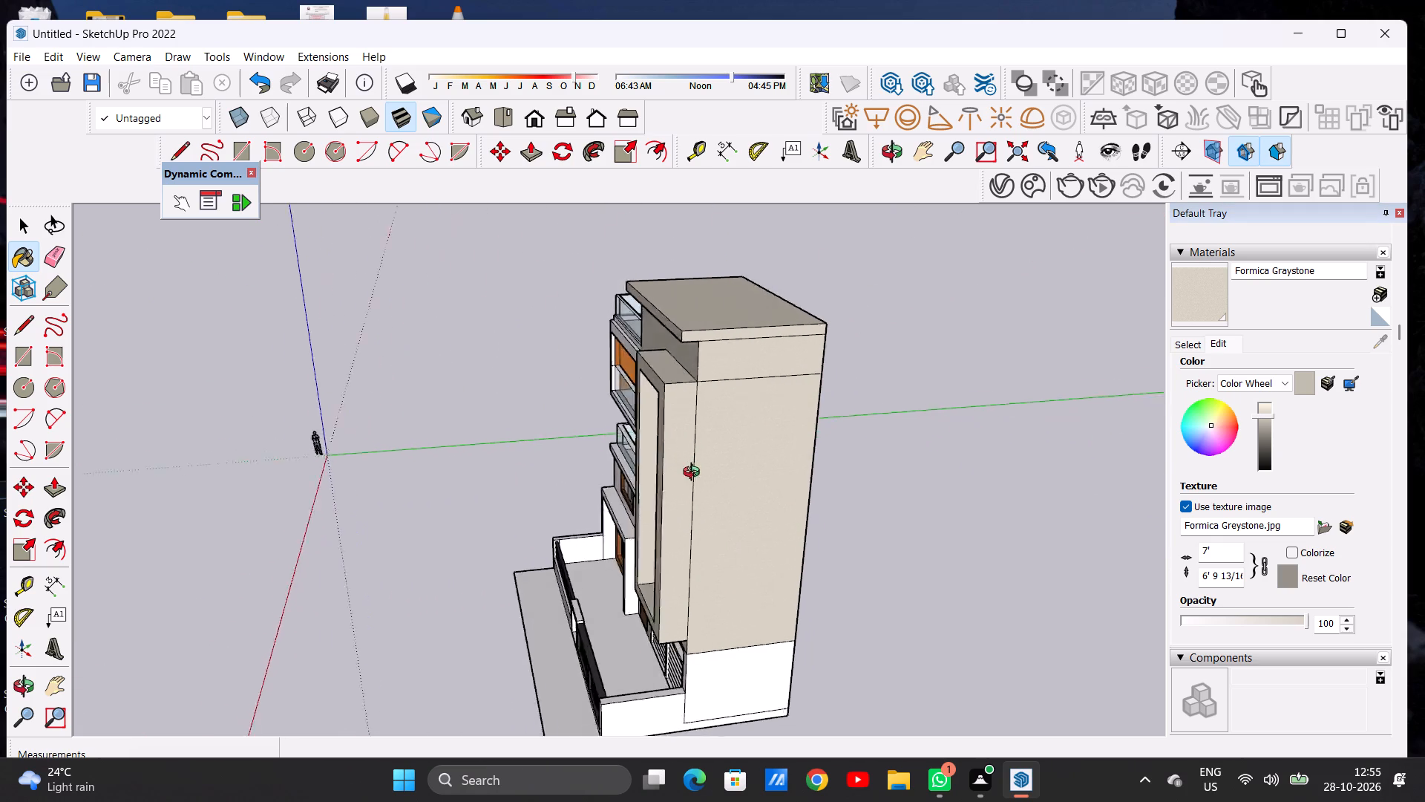
middle_click_drag(695, 474, 837, 459)
scroll(856, 444, "down", 5)
middle_click_drag(682, 465, 686, 465)
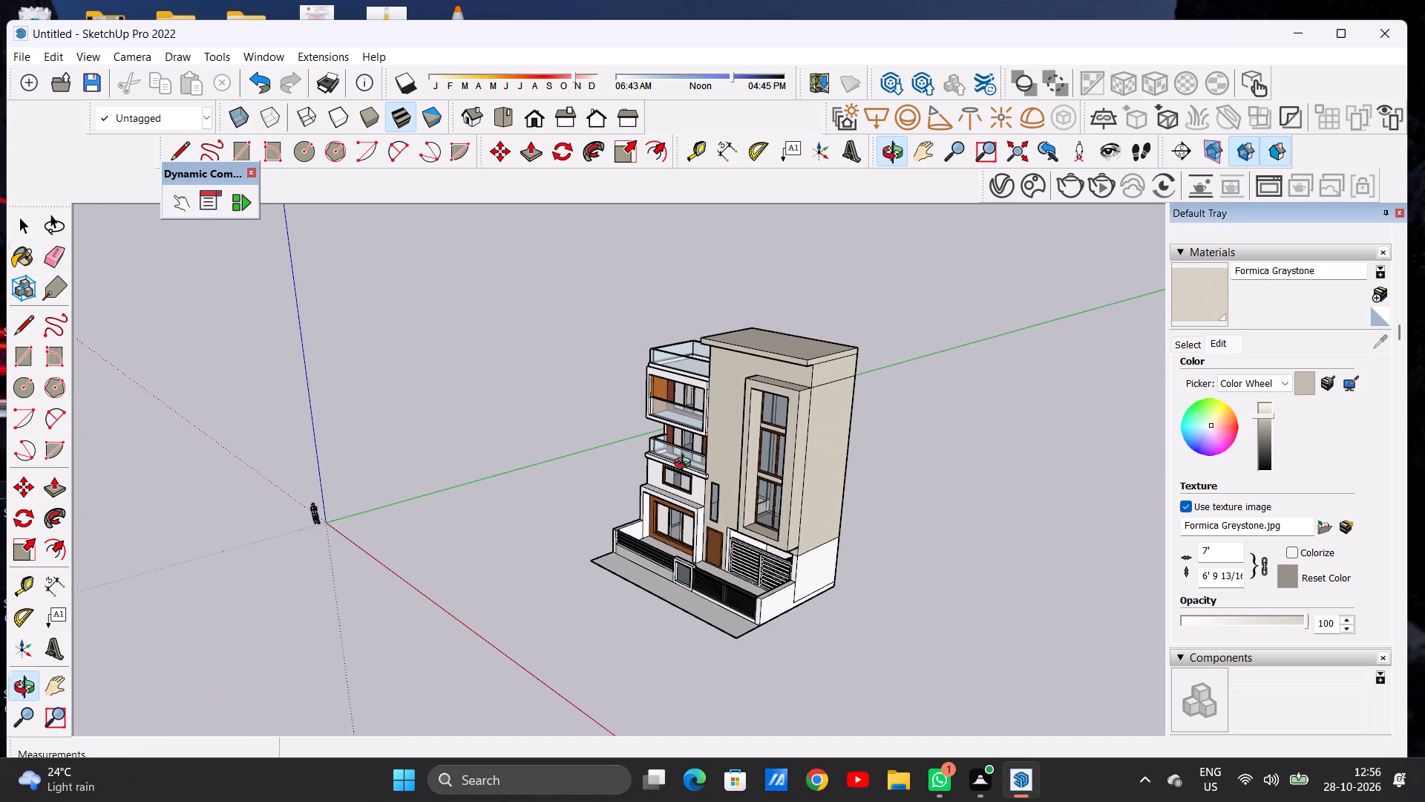
middle_click_drag(686, 465, 950, 417)
scroll(668, 424, "up", 2)
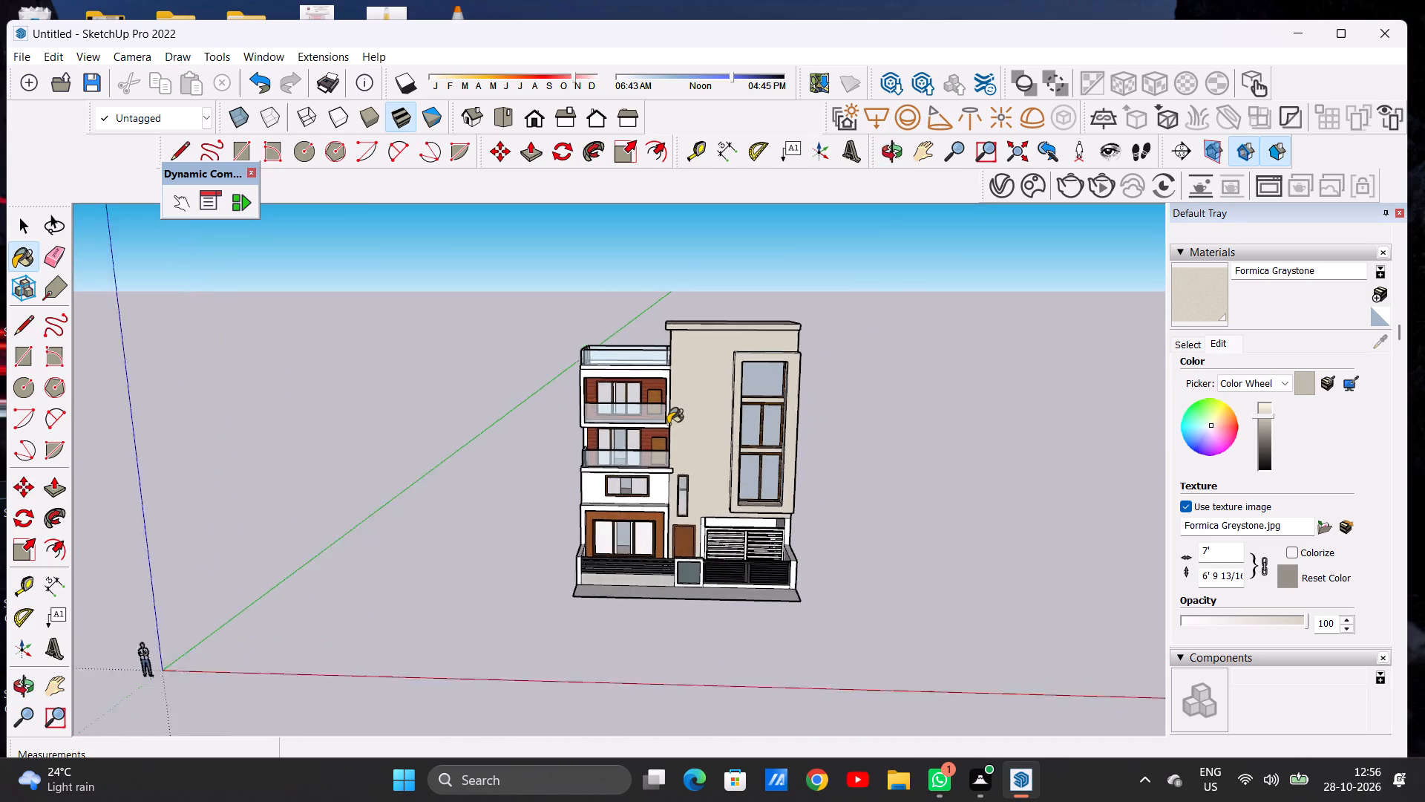
scroll(668, 424, "up", 2)
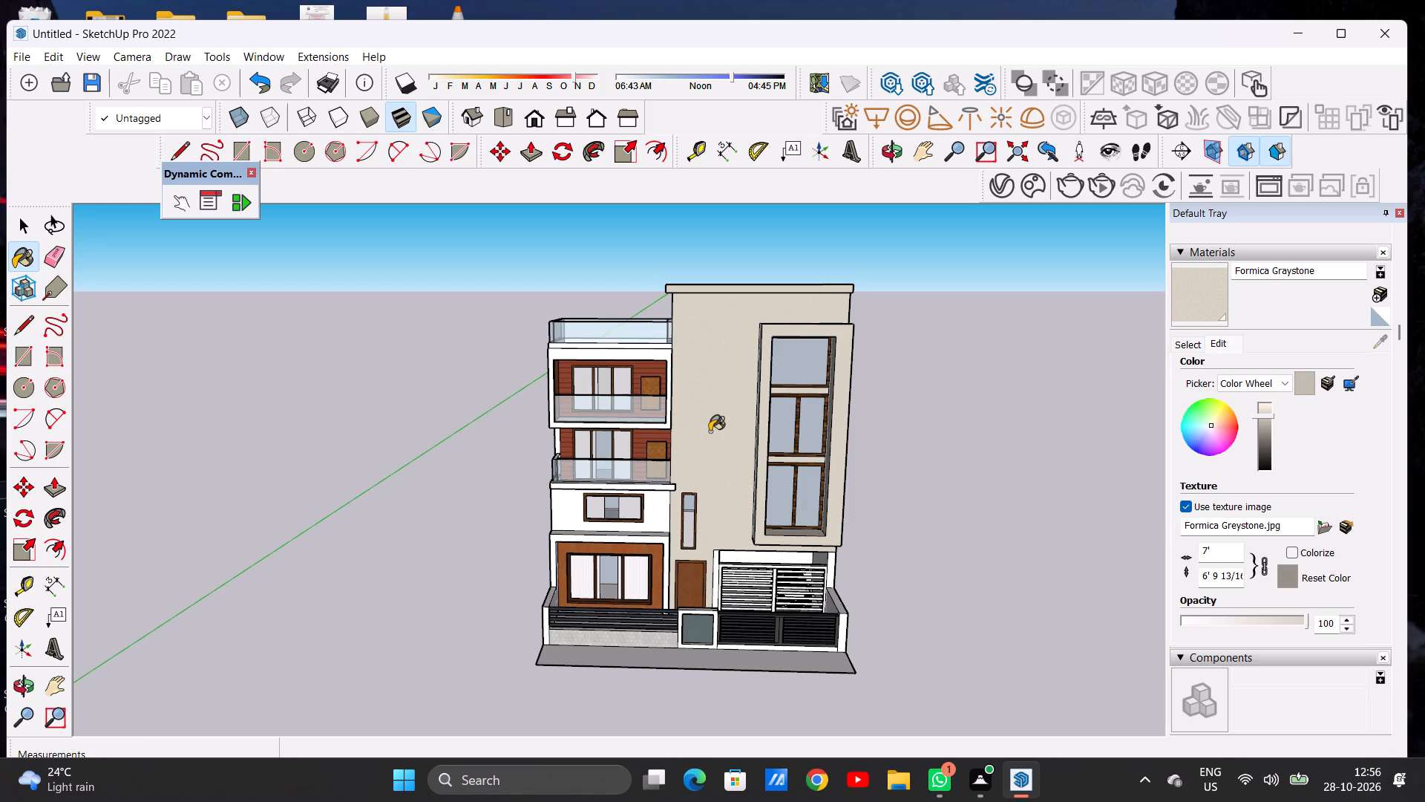
scroll(710, 431, "down", 6)
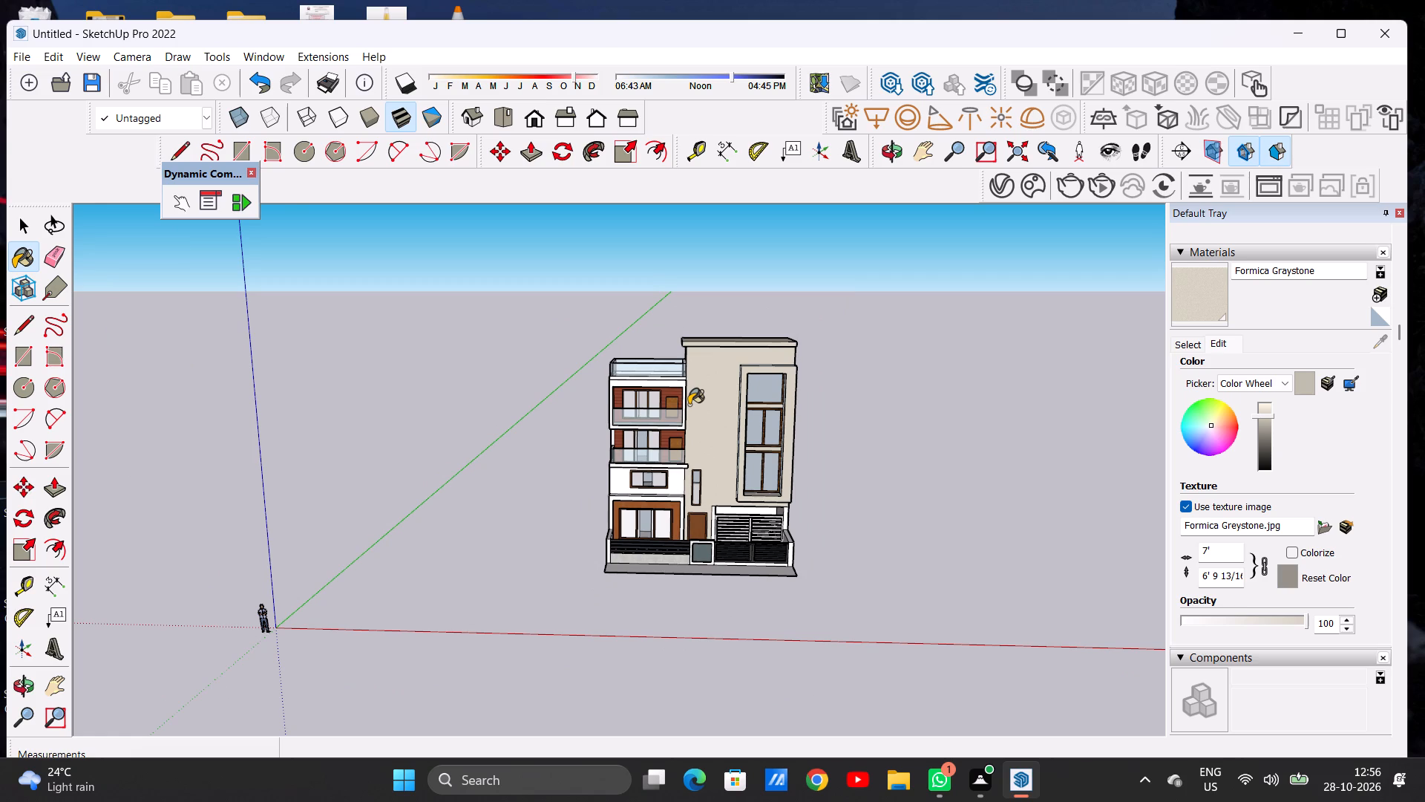
Paint the front face of the top-floor balcony's projecting frame with Formica Graystone.
scroll(687, 415, "up", 20)
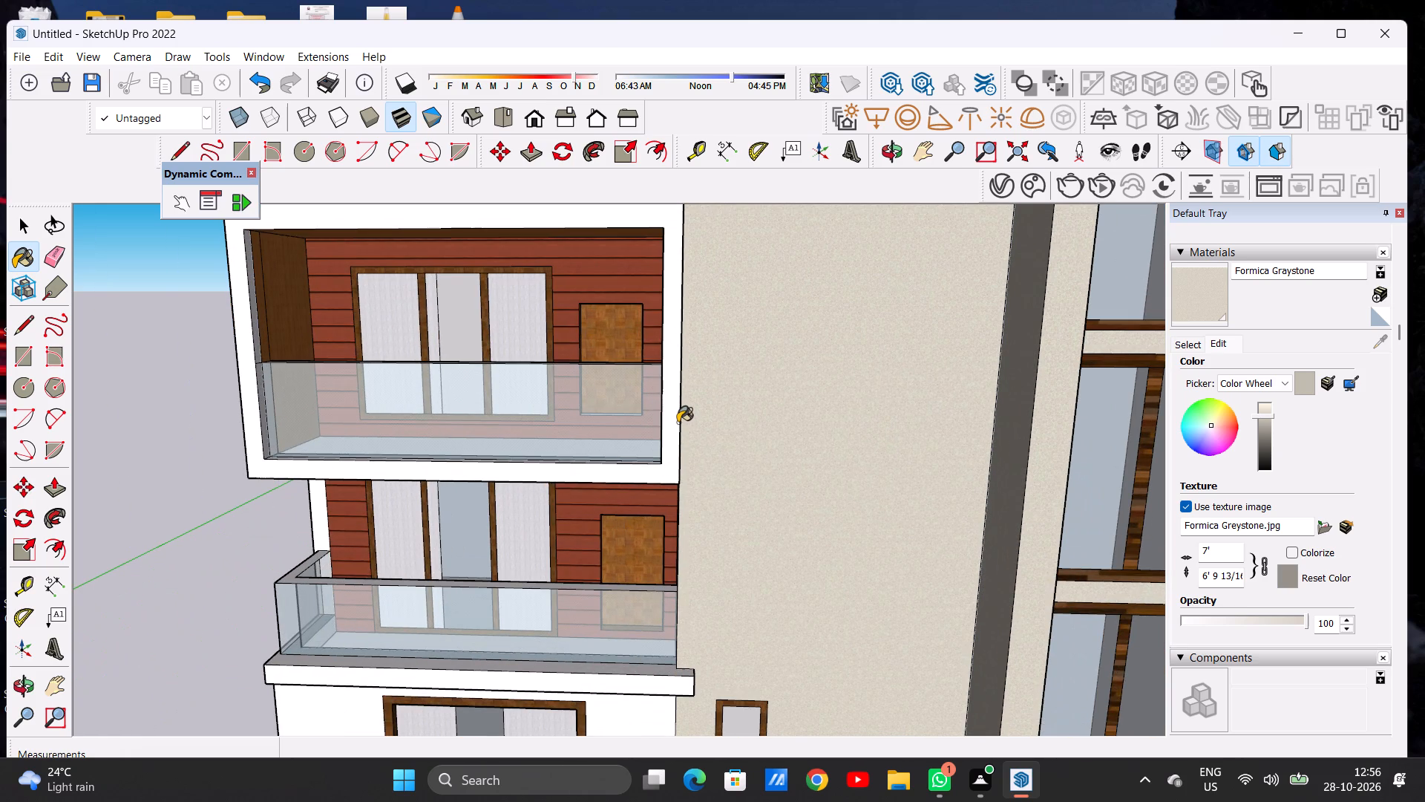
scroll(679, 437, "up", 3)
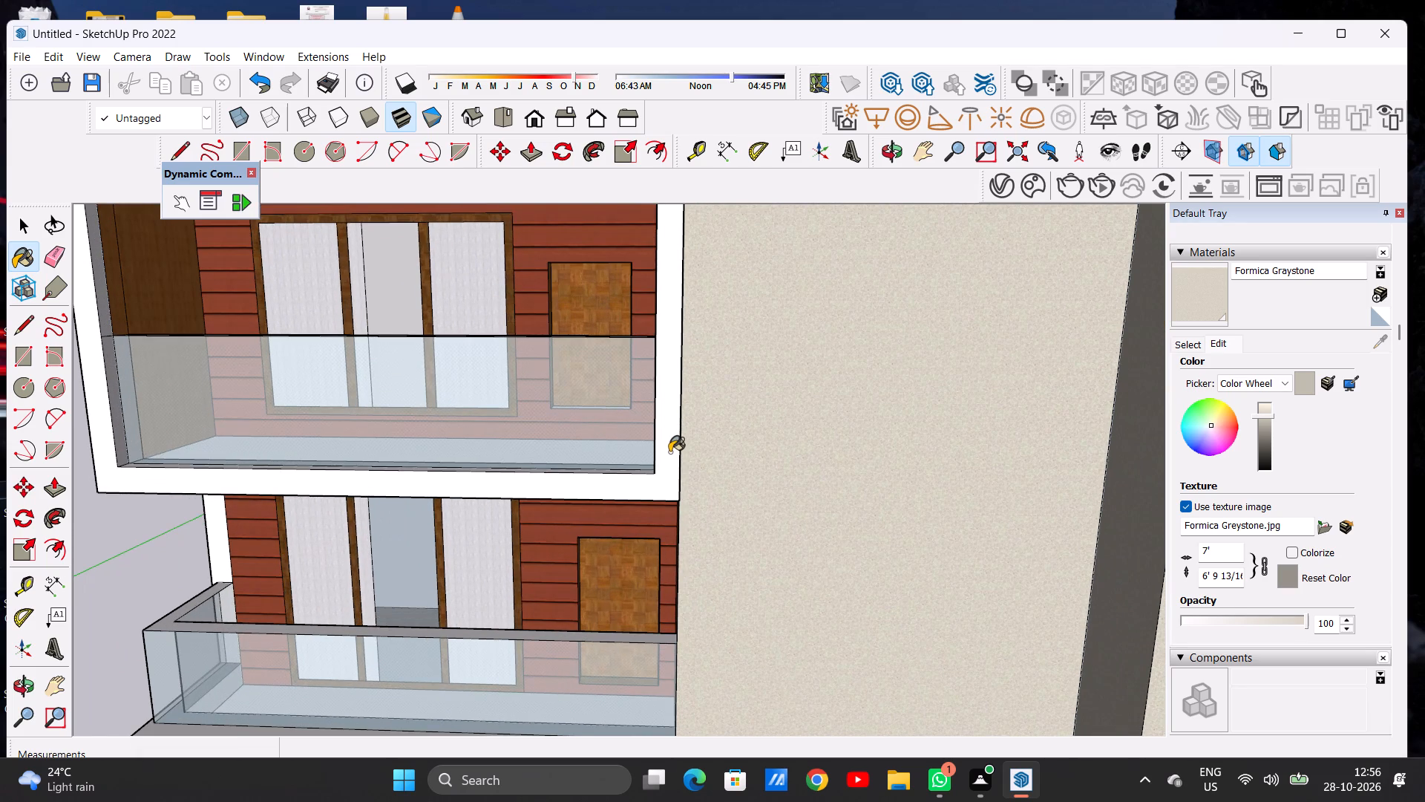
left_click(669, 454)
scroll(687, 482, "down", 12)
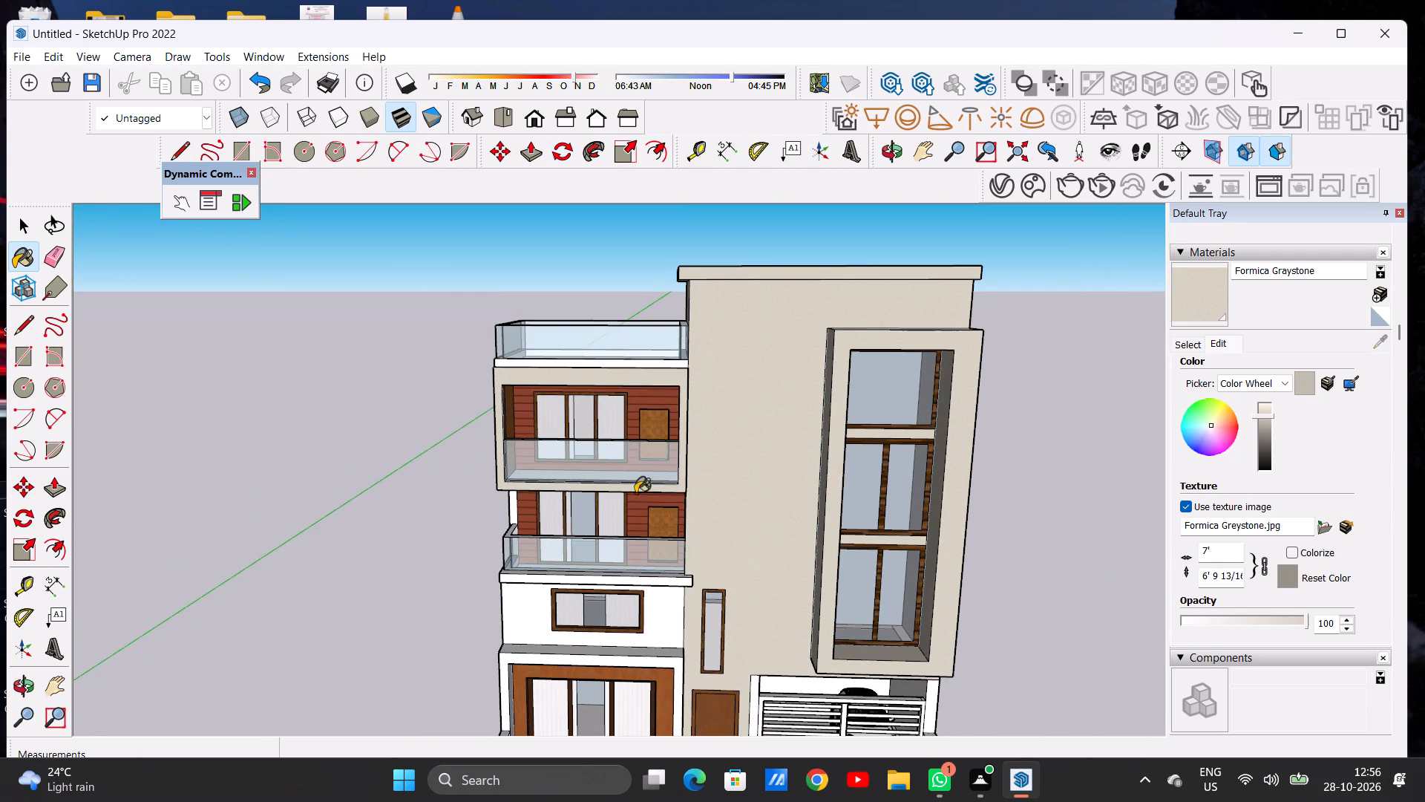
Paint the balcony frame's inner sill and the inner jamb away from the tower, above and below the railing, with Formica Graystone.
middle_click_drag(632, 491, 479, 501)
scroll(500, 465, "up", 1)
scroll(500, 465, "down", 1)
scroll(500, 465, "up", 5)
scroll(500, 465, "down", 1)
scroll(517, 468, "up", 20)
scroll(517, 468, "up", 5)
left_click(430, 476)
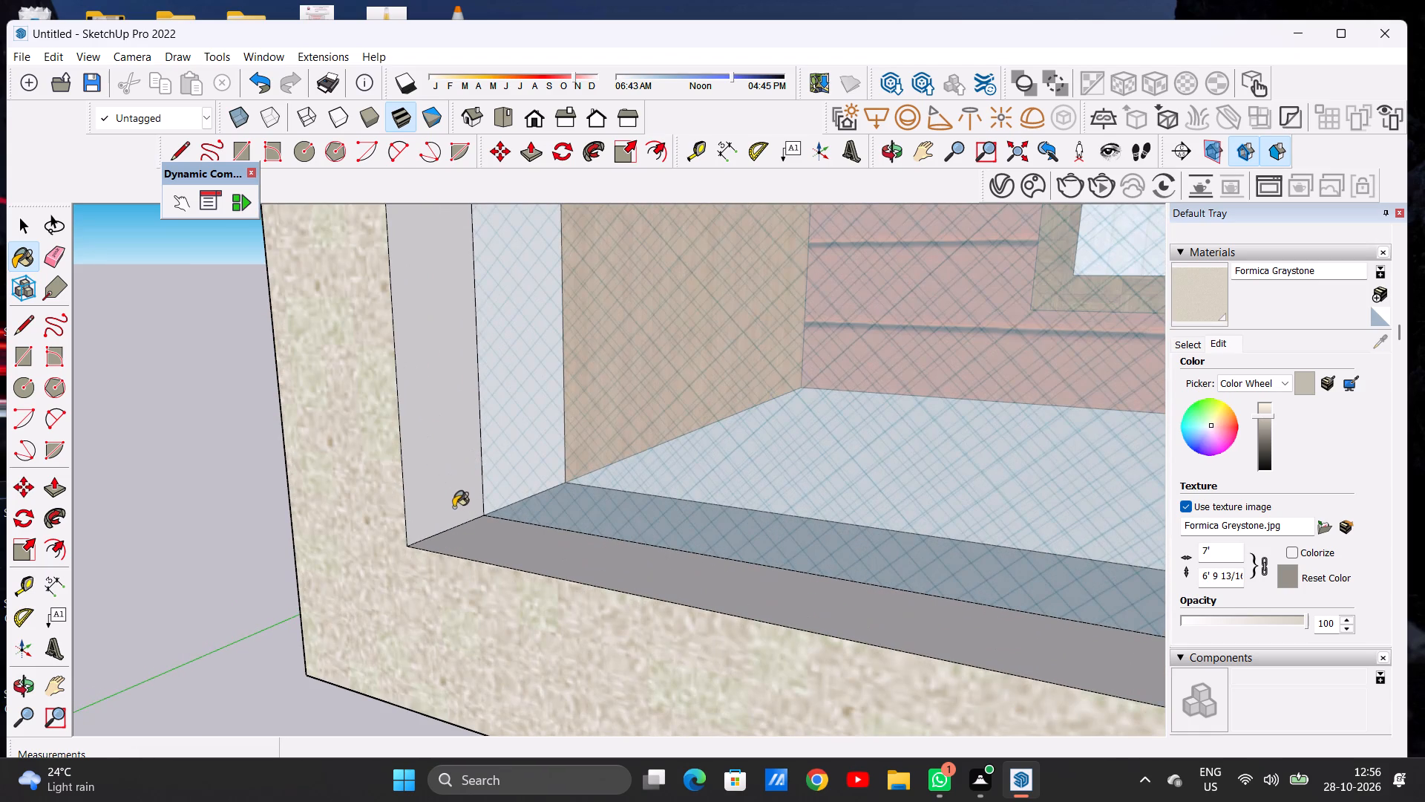
left_click(456, 519)
left_click(492, 538)
scroll(516, 558, "down", 13)
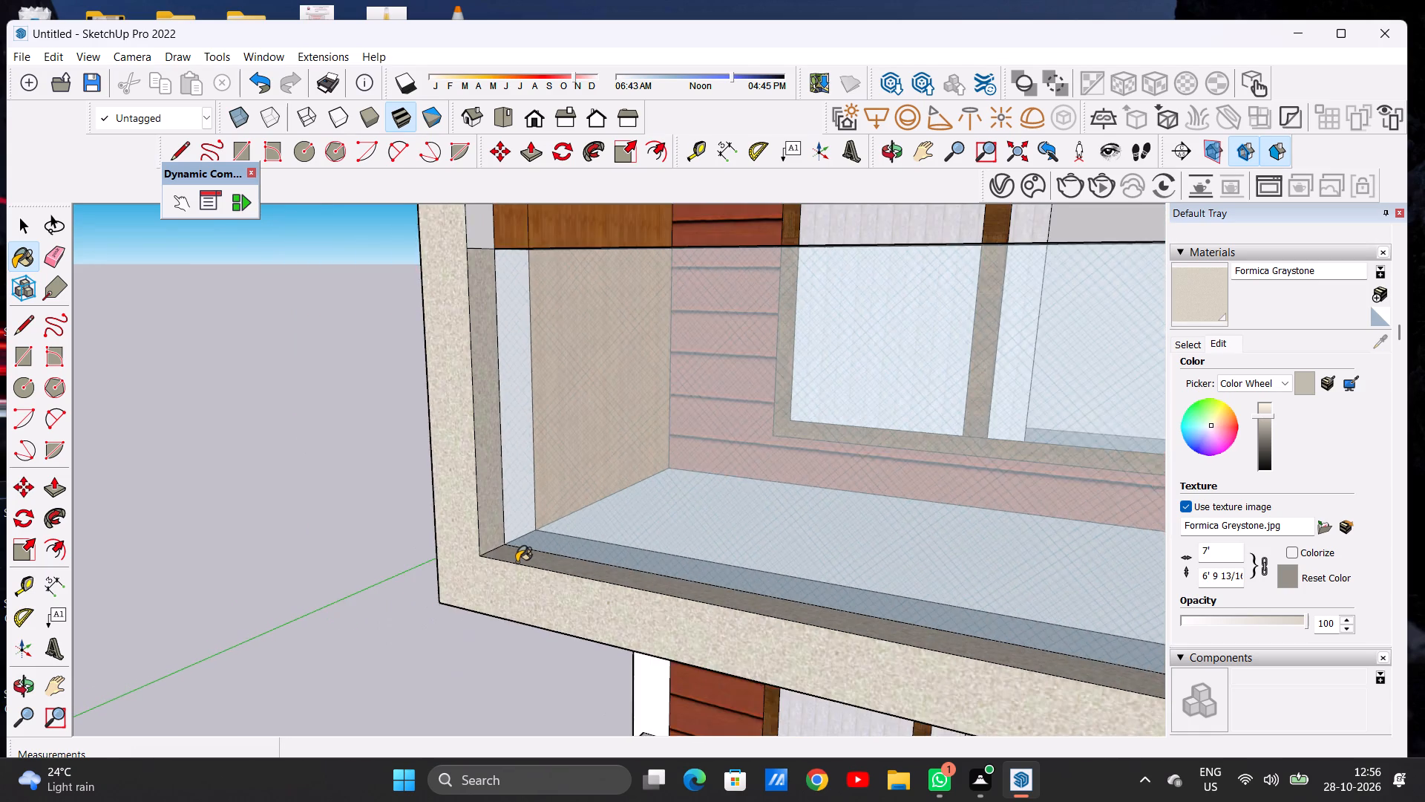
scroll(517, 562, "down", 8)
scroll(498, 417, "up", 15)
left_click(501, 414)
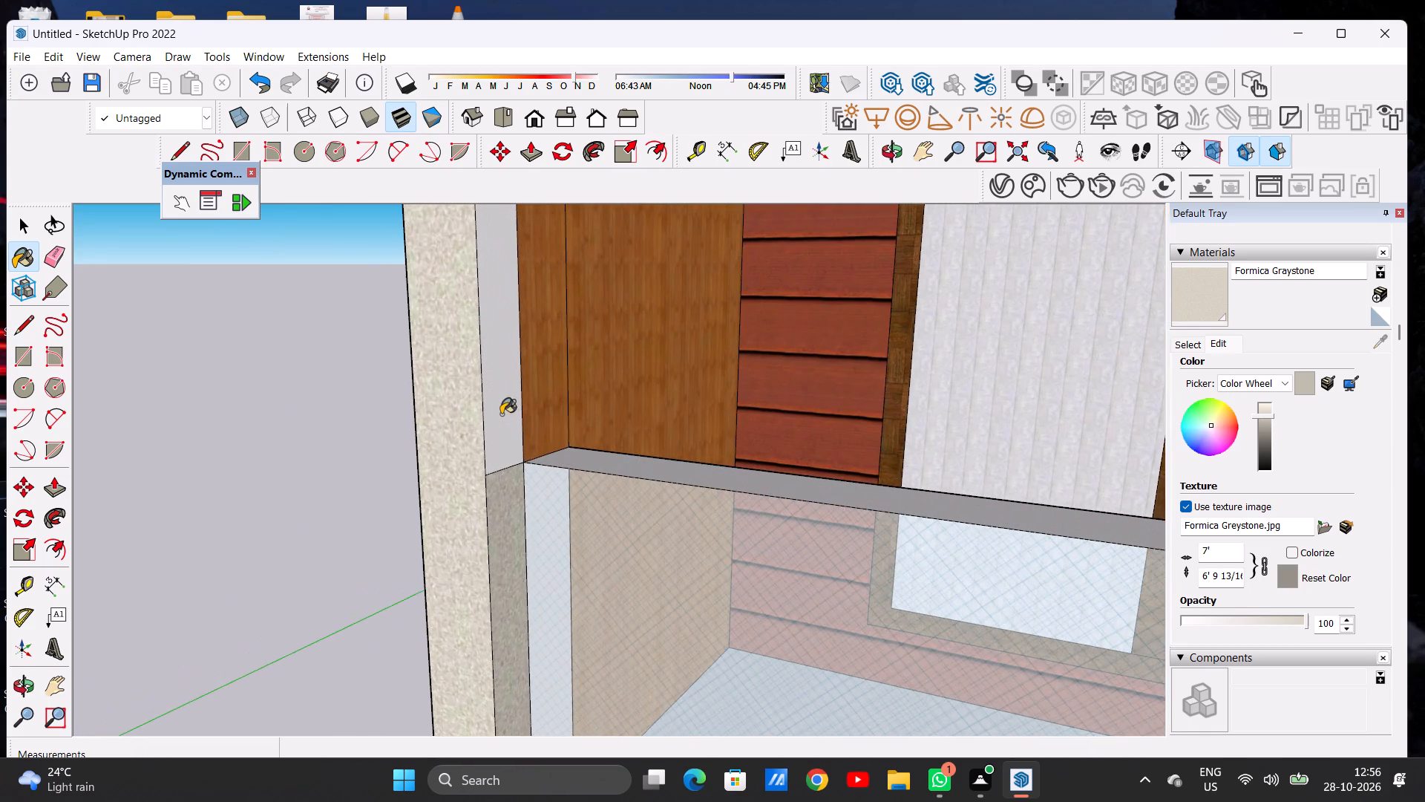
scroll(508, 488, "down", 20)
scroll(508, 488, "down", 1)
Paint both white strips of the balcony frame's tower-side inner jamb above the glass railing with Formica Graystone.
middle_click_drag(513, 536, 909, 428)
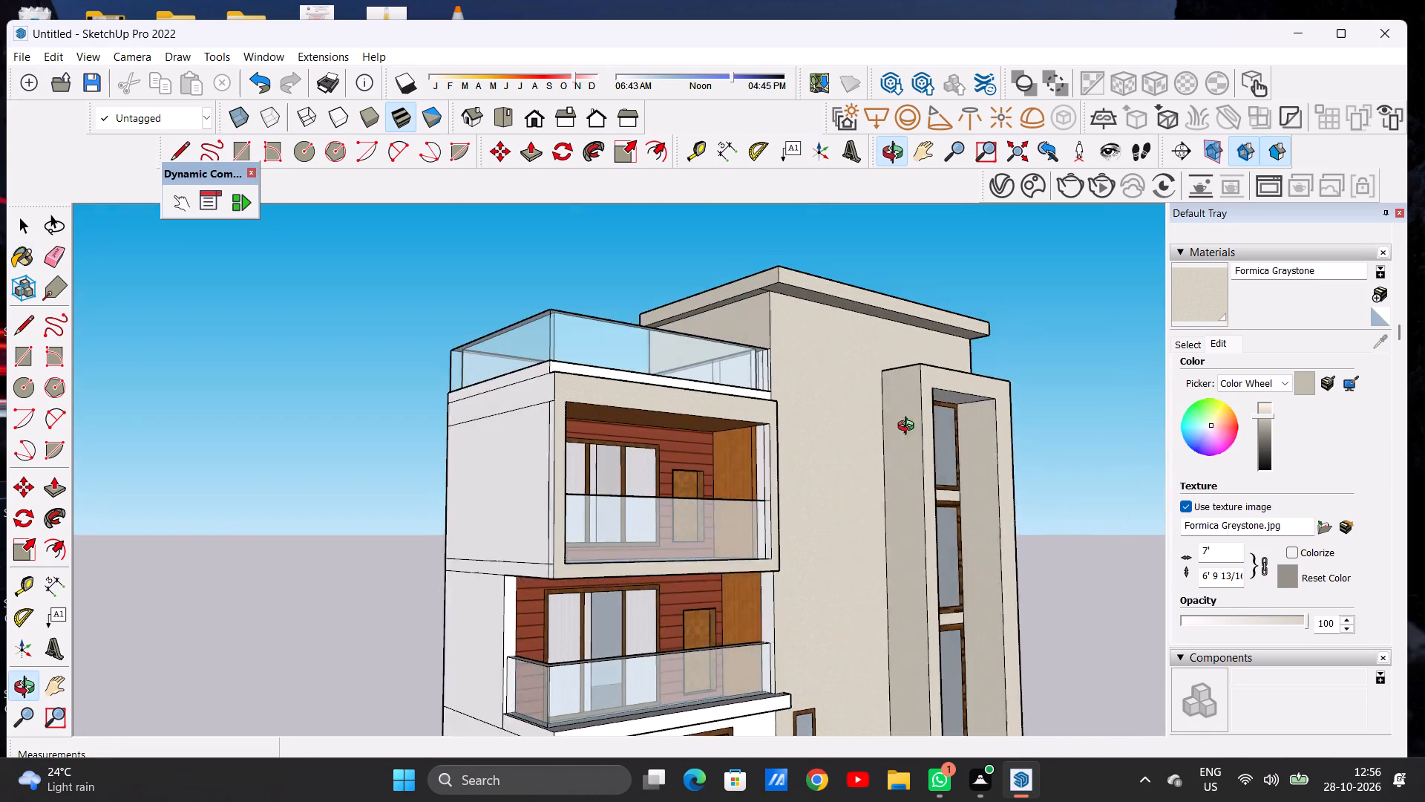
middle_click_drag(909, 428, 924, 423)
scroll(768, 433, "up", 19)
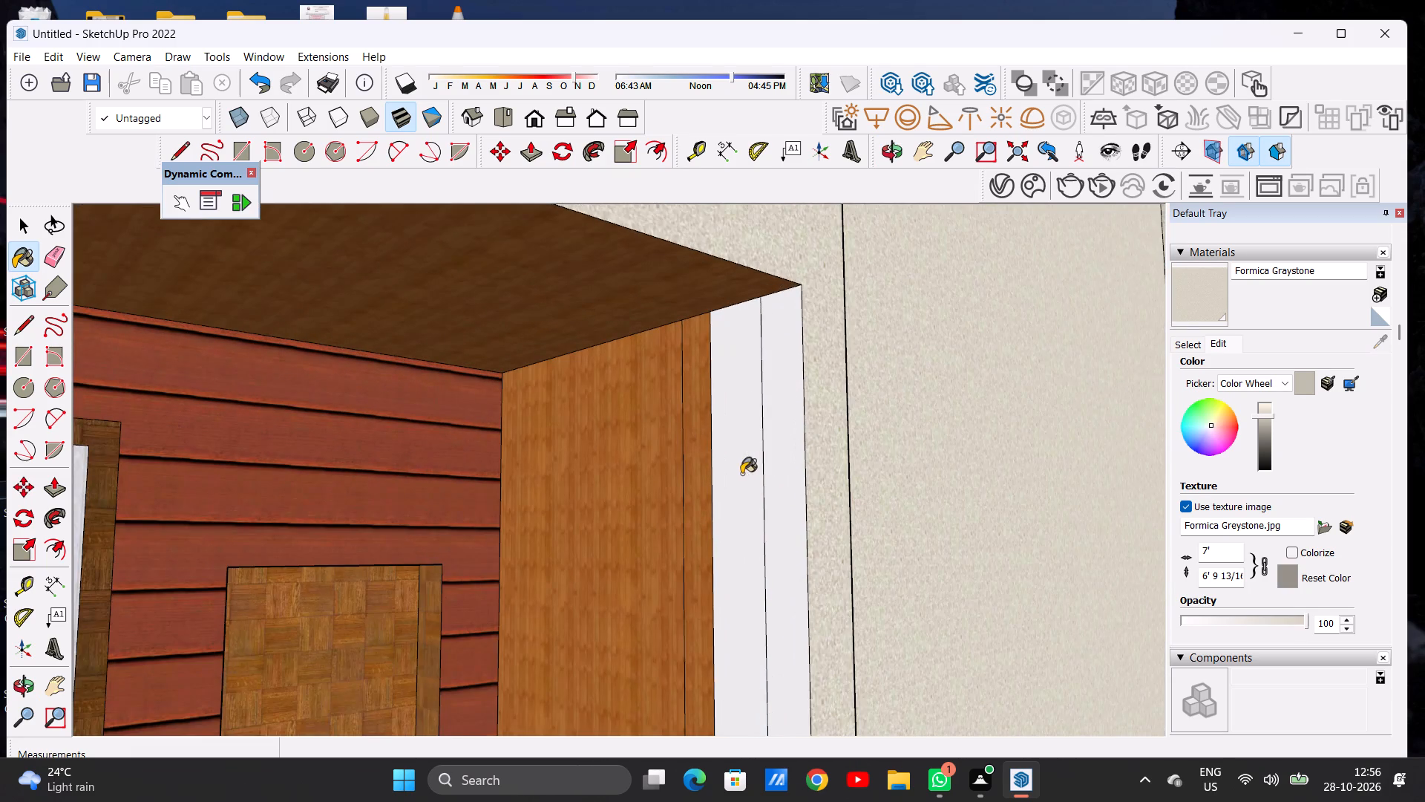
left_click(741, 474)
left_click(773, 462)
scroll(764, 467, "down", 4)
scroll(764, 468, "up", 1)
scroll(764, 468, "down", 11)
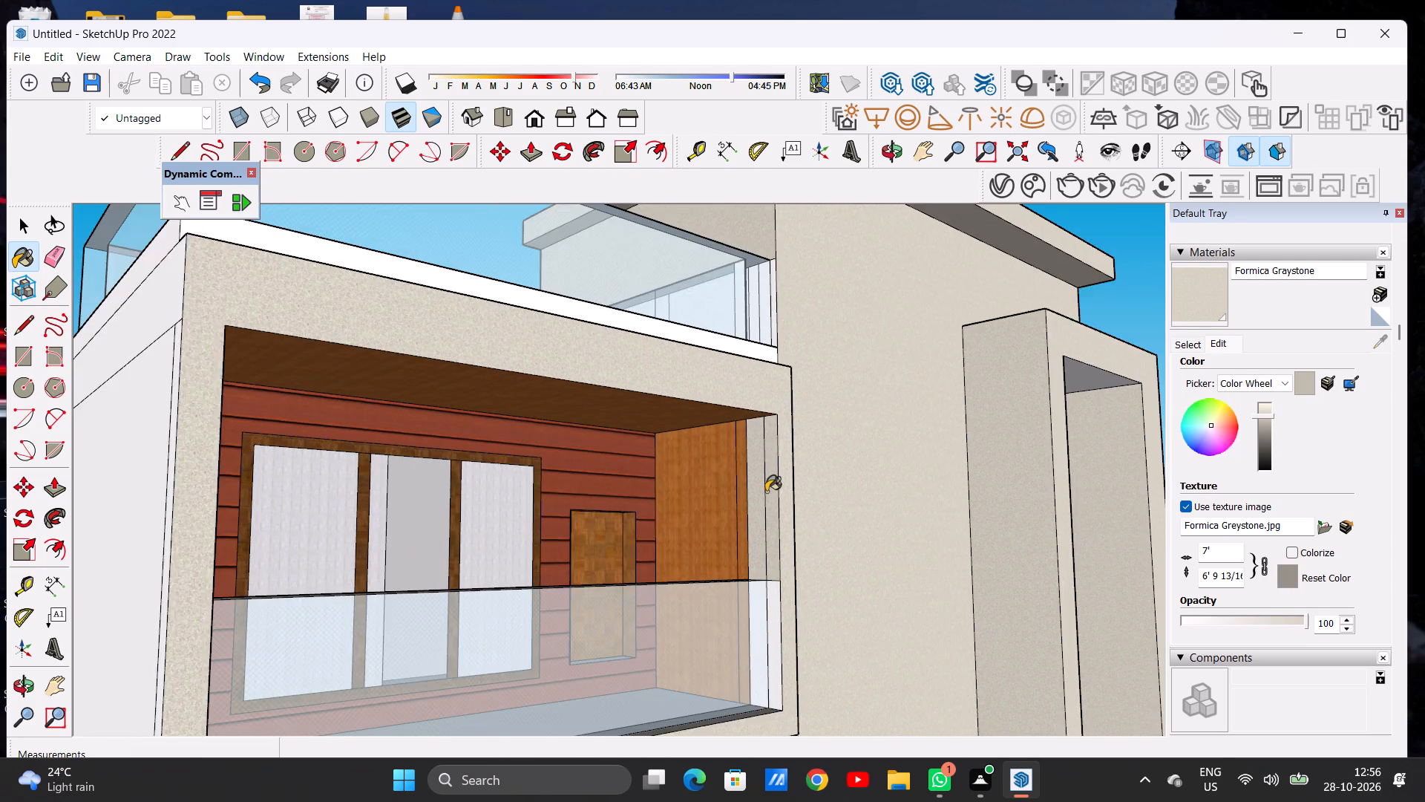
scroll(766, 492, "down", 3)
Paint the narrow strip behind the balcony frame's inner jamb away from the tower, above the railing, with Formica Graystone.
middle_click_drag(752, 534, 278, 593)
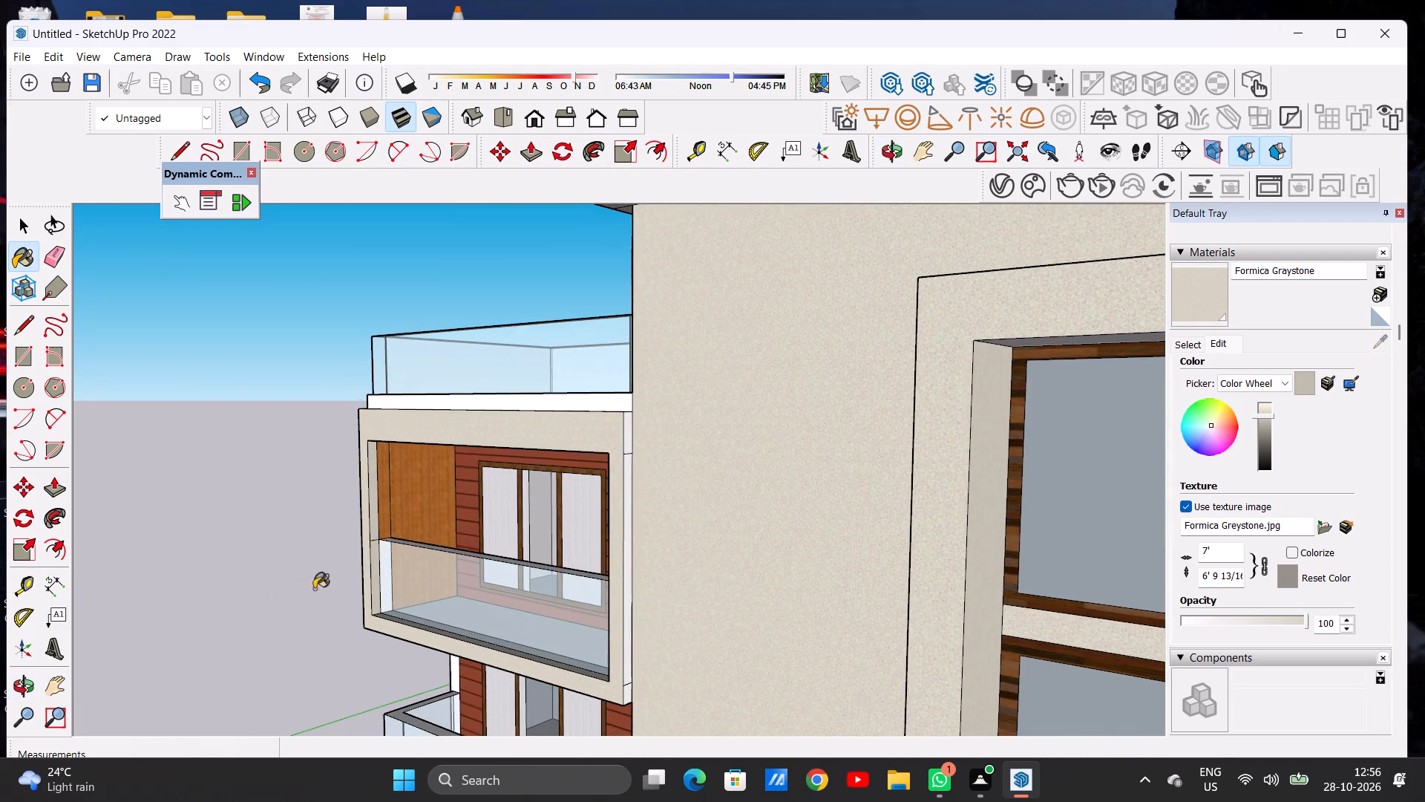
scroll(387, 532, "up", 15)
left_click(383, 518)
scroll(399, 538, "down", 10)
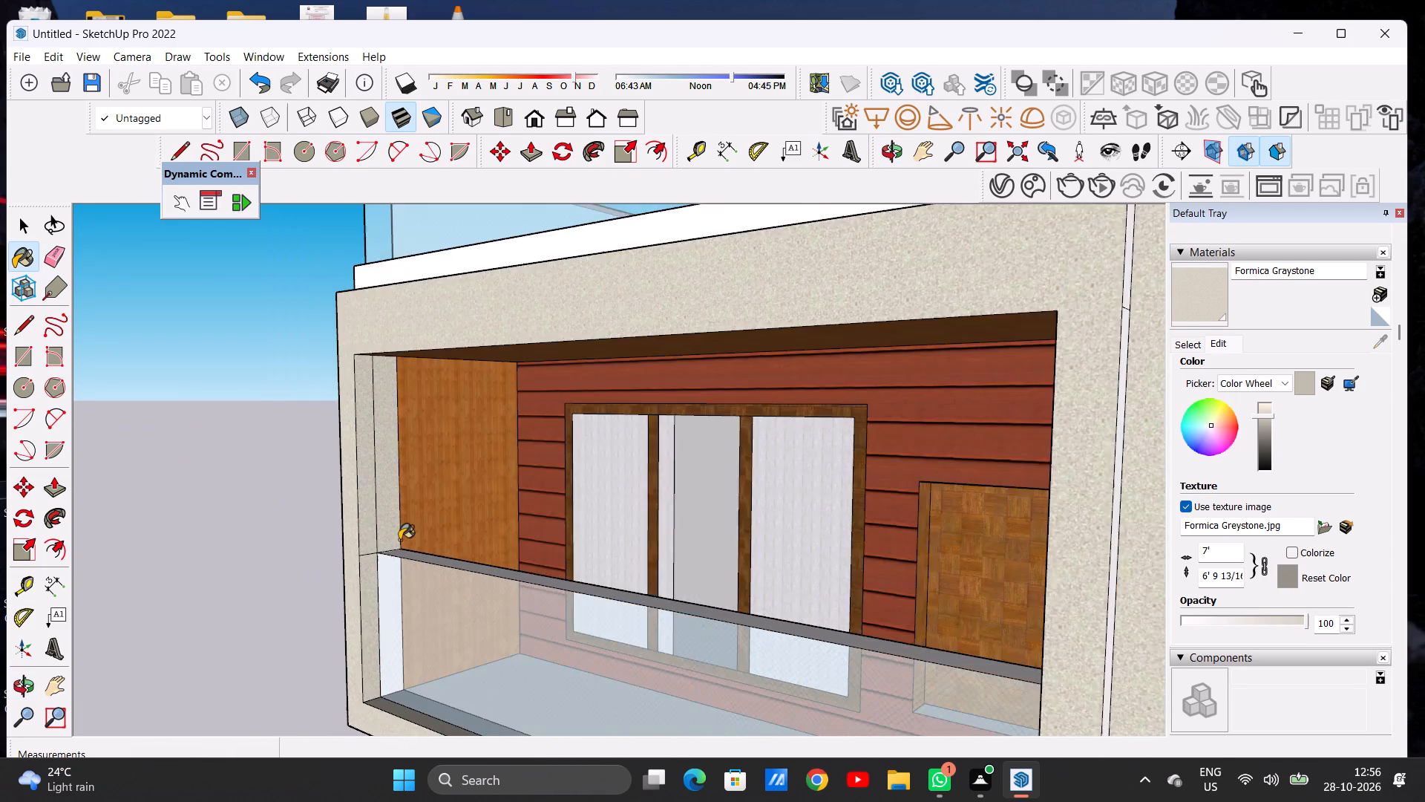
scroll(399, 540, "down", 5)
middle_click_drag(402, 564, 366, 560)
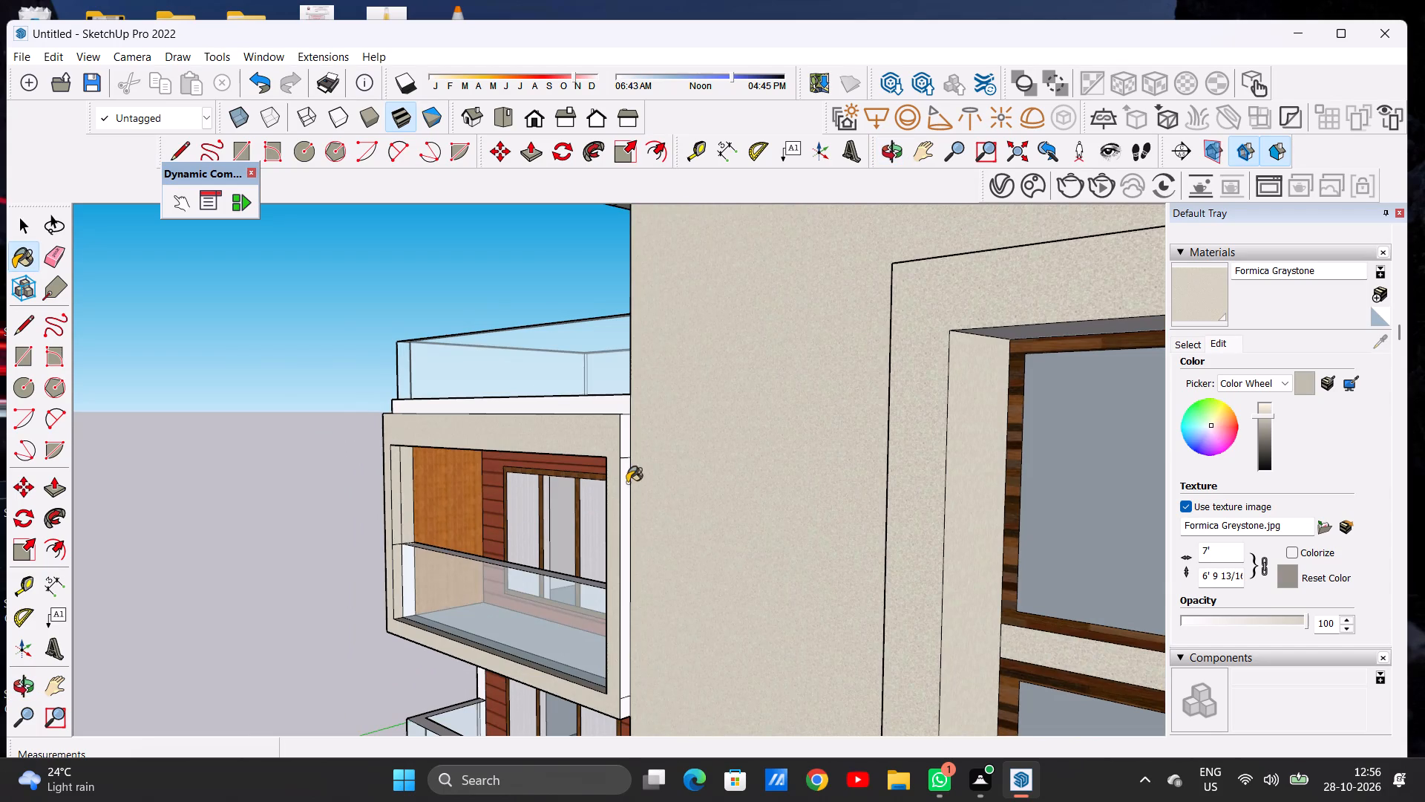
Paint the top, middle and bottom sections of the balcony frame's outer side face next to the tower with Formica Graystone.
scroll(627, 473, "up", 10)
left_click(626, 439)
left_click(615, 499)
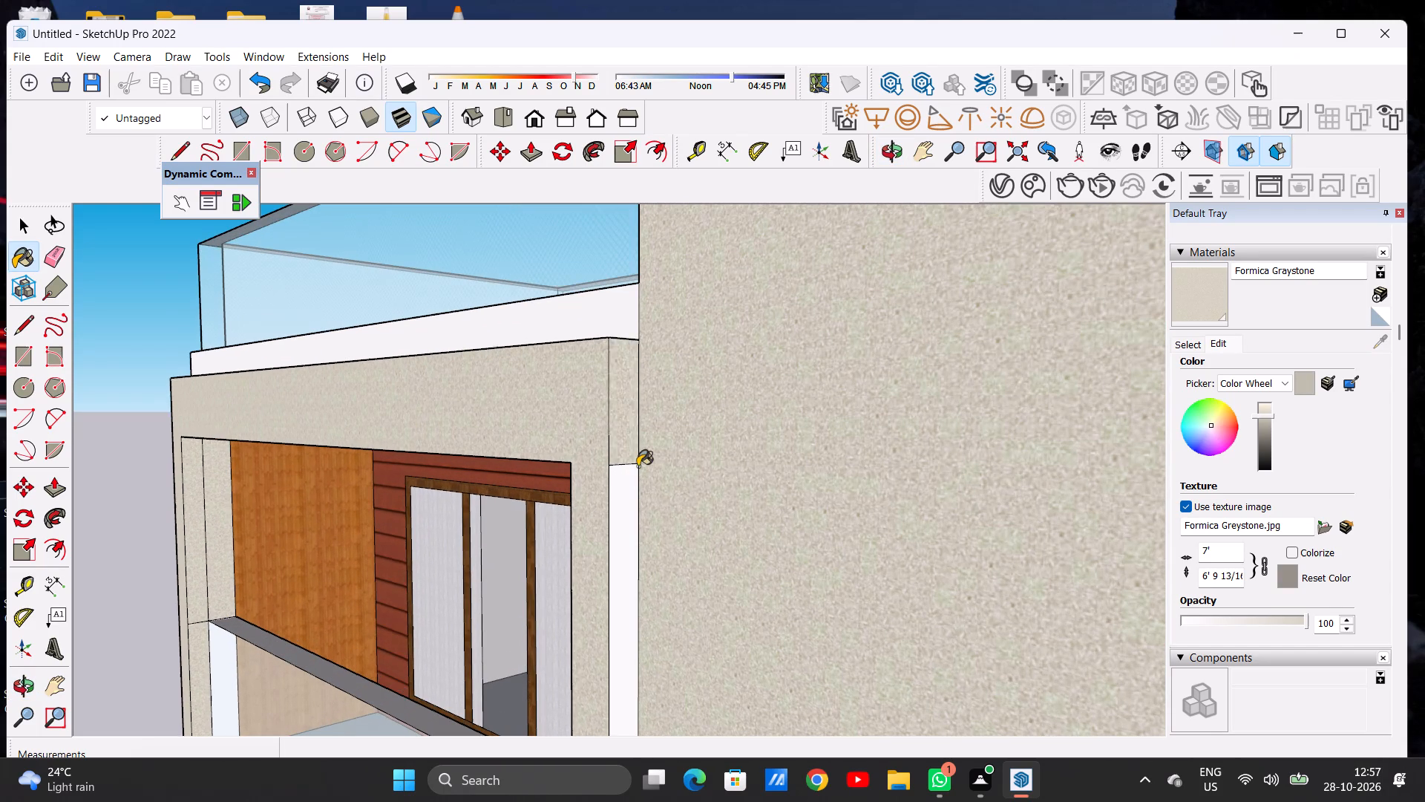
scroll(638, 466, "down", 19)
scroll(621, 608, "up", 19)
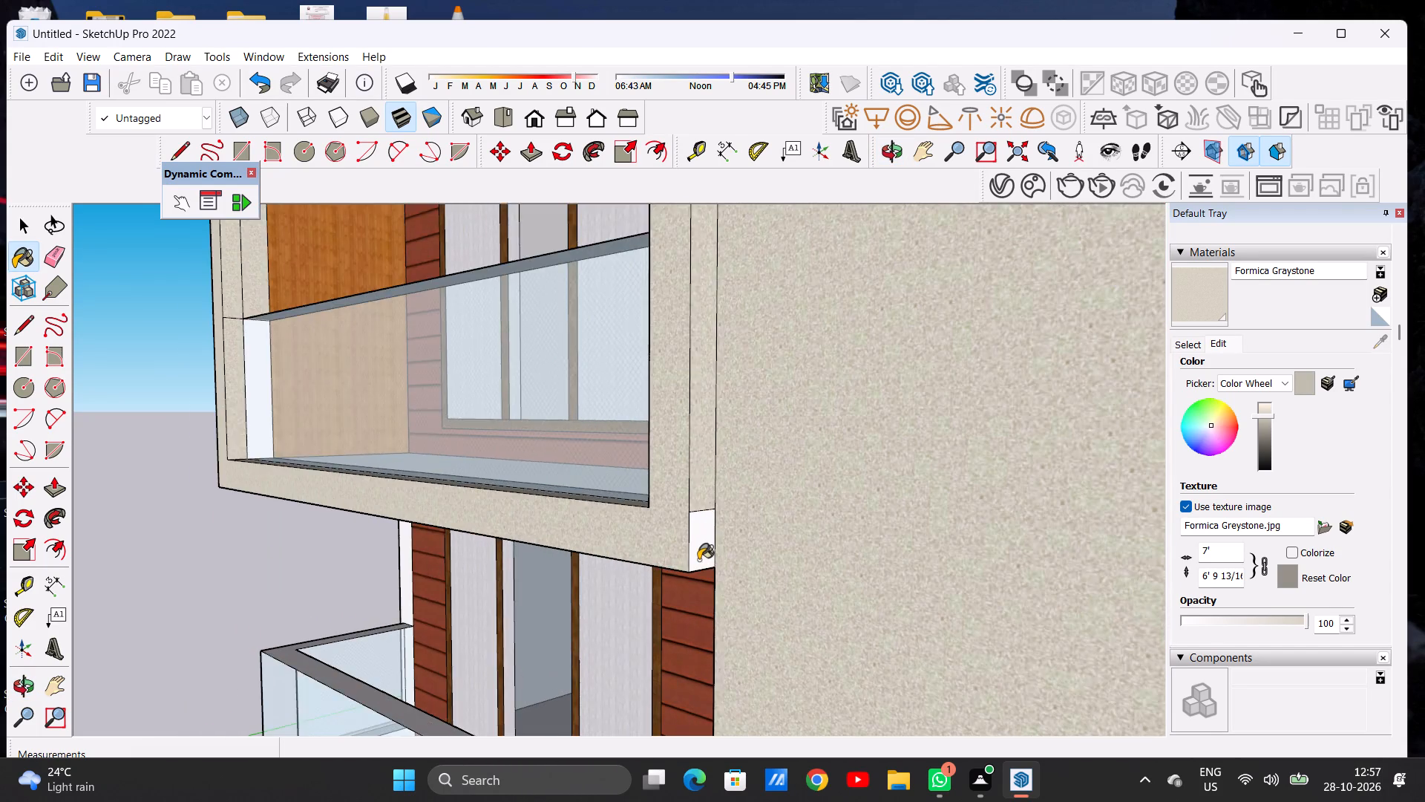
scroll(698, 560, "up", 6)
left_click(698, 560)
scroll(708, 571, "down", 19)
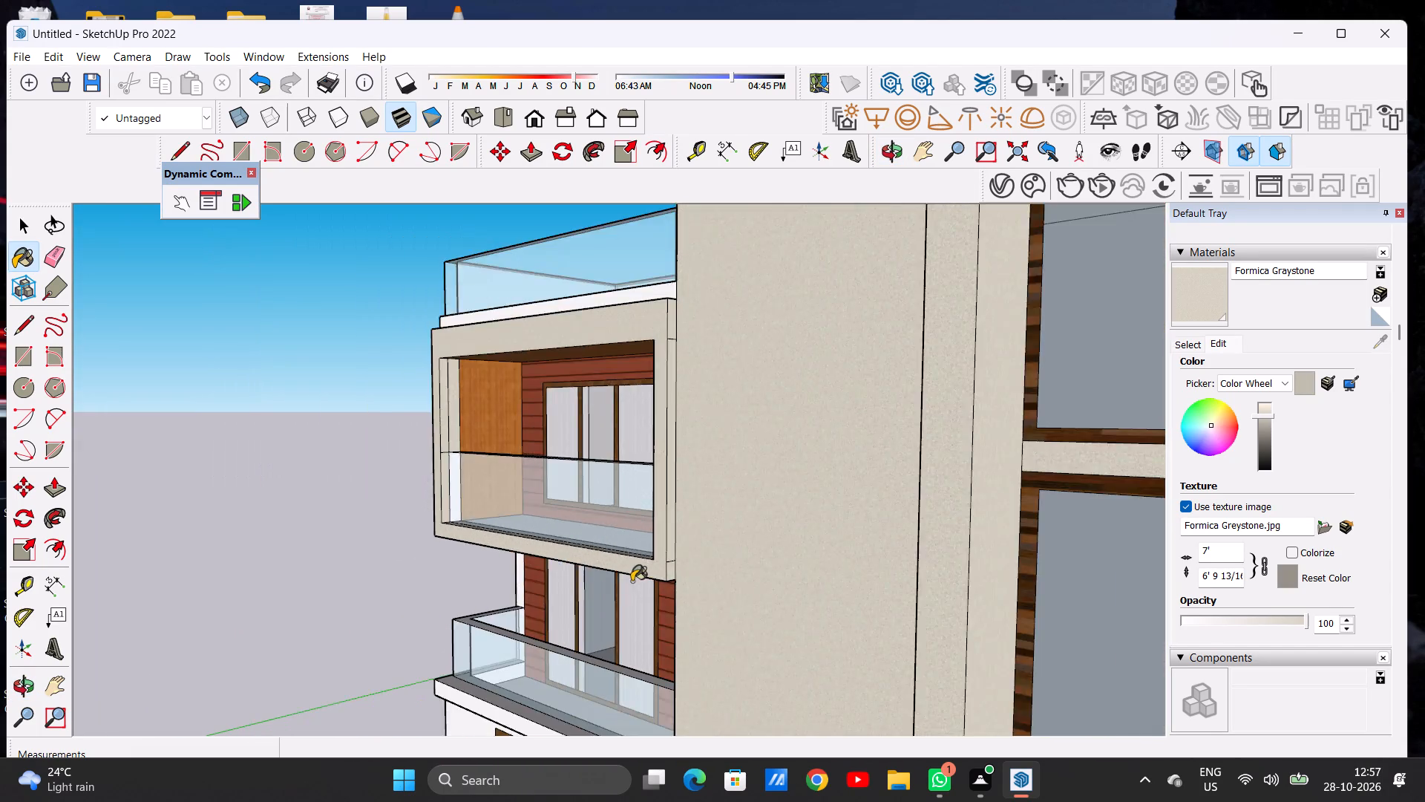
scroll(632, 581, "down", 3)
Paint the narrow front strip on the balcony frame's outer side away from the tower, including its bottom section, with Formica Graystone.
middle_click_drag(475, 520, 938, 529)
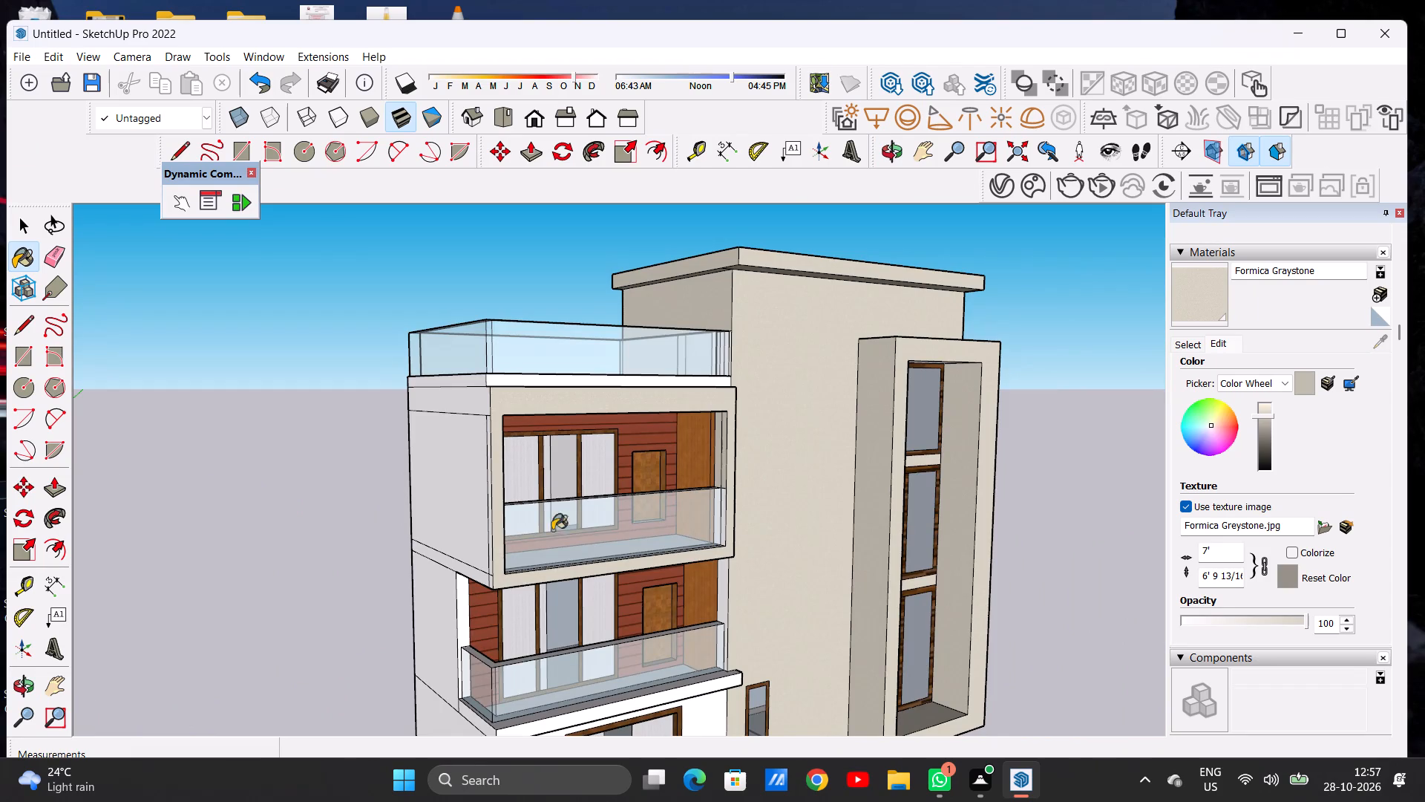
middle_click_drag(519, 538, 564, 550)
scroll(524, 554, "up", 7)
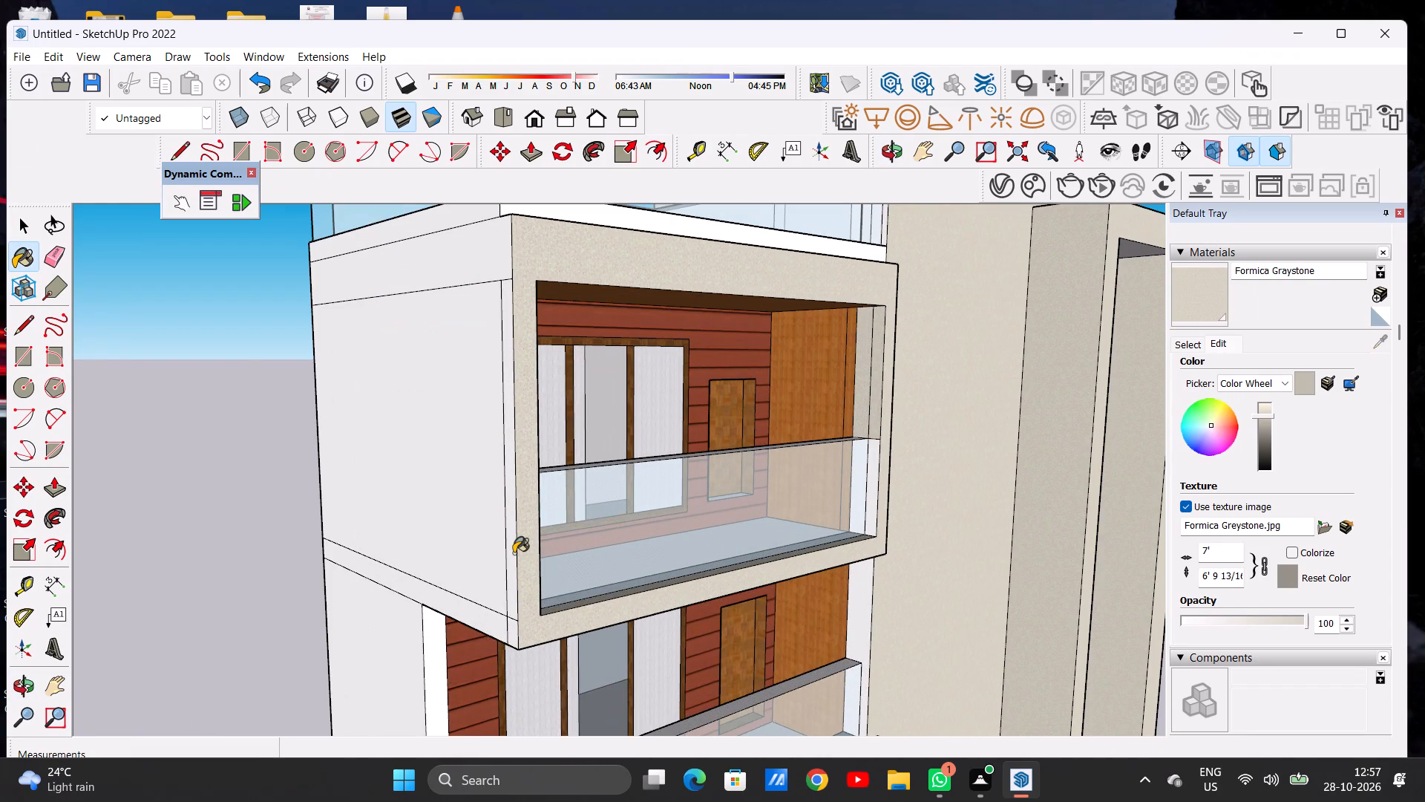
scroll(514, 554, "up", 5)
left_click(514, 559)
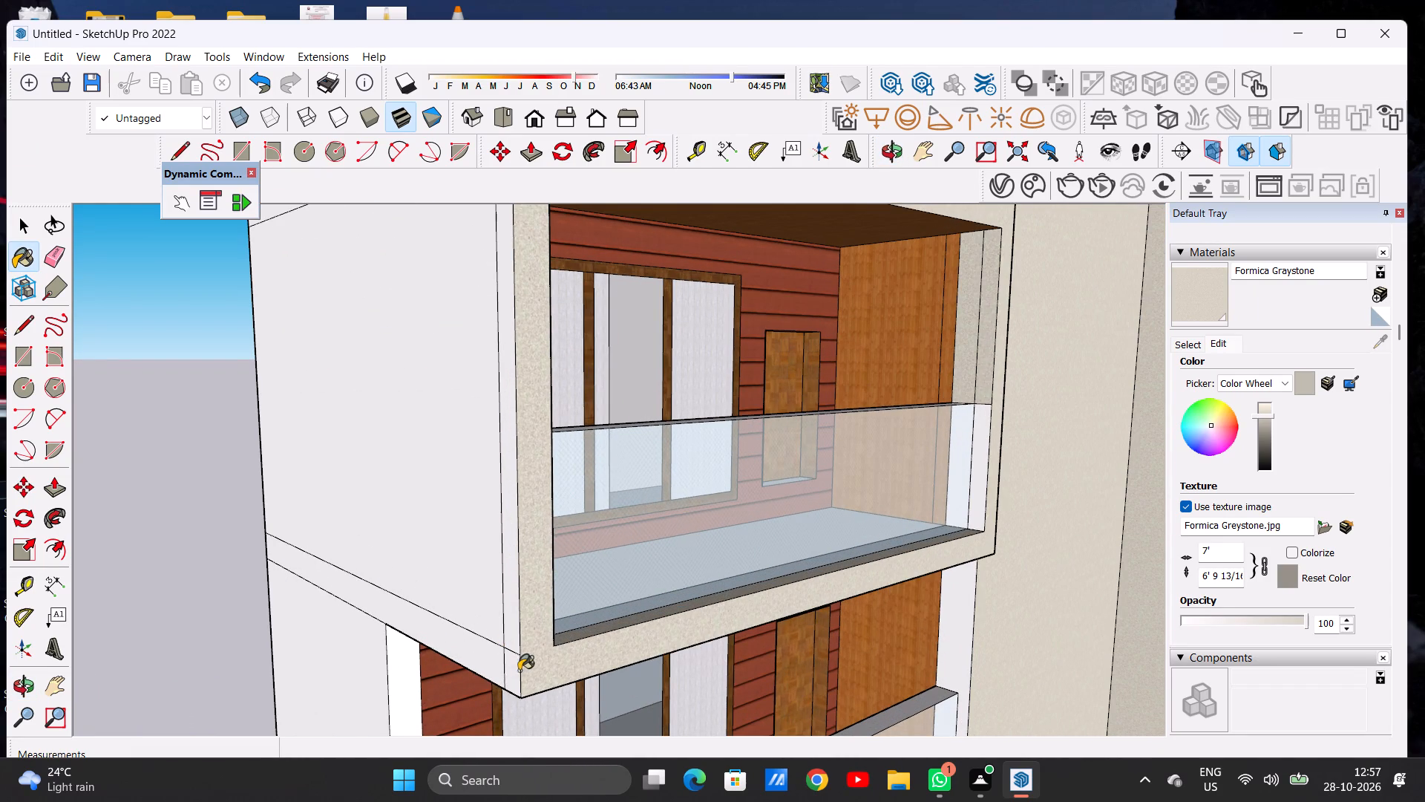
left_click(508, 673)
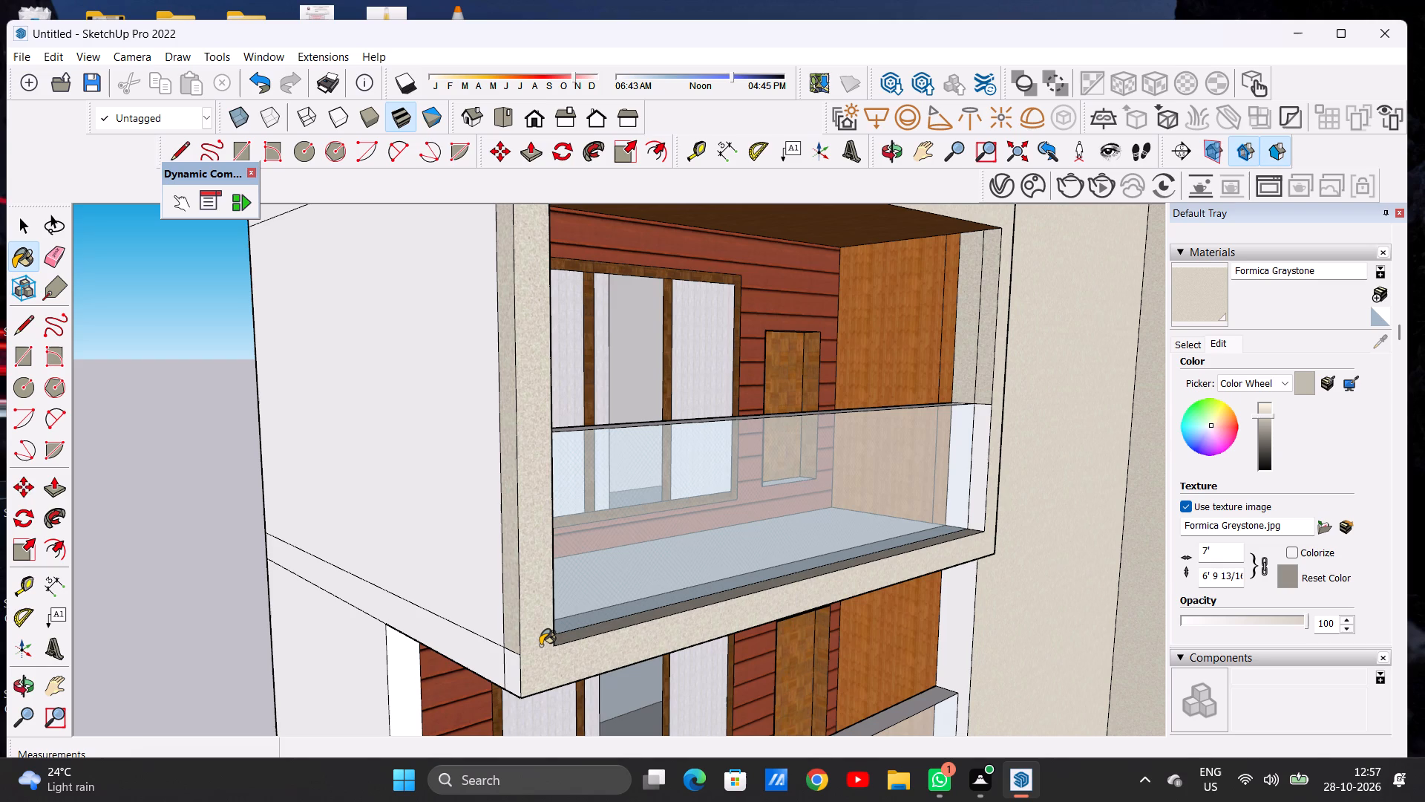
scroll(540, 645, "down", 14)
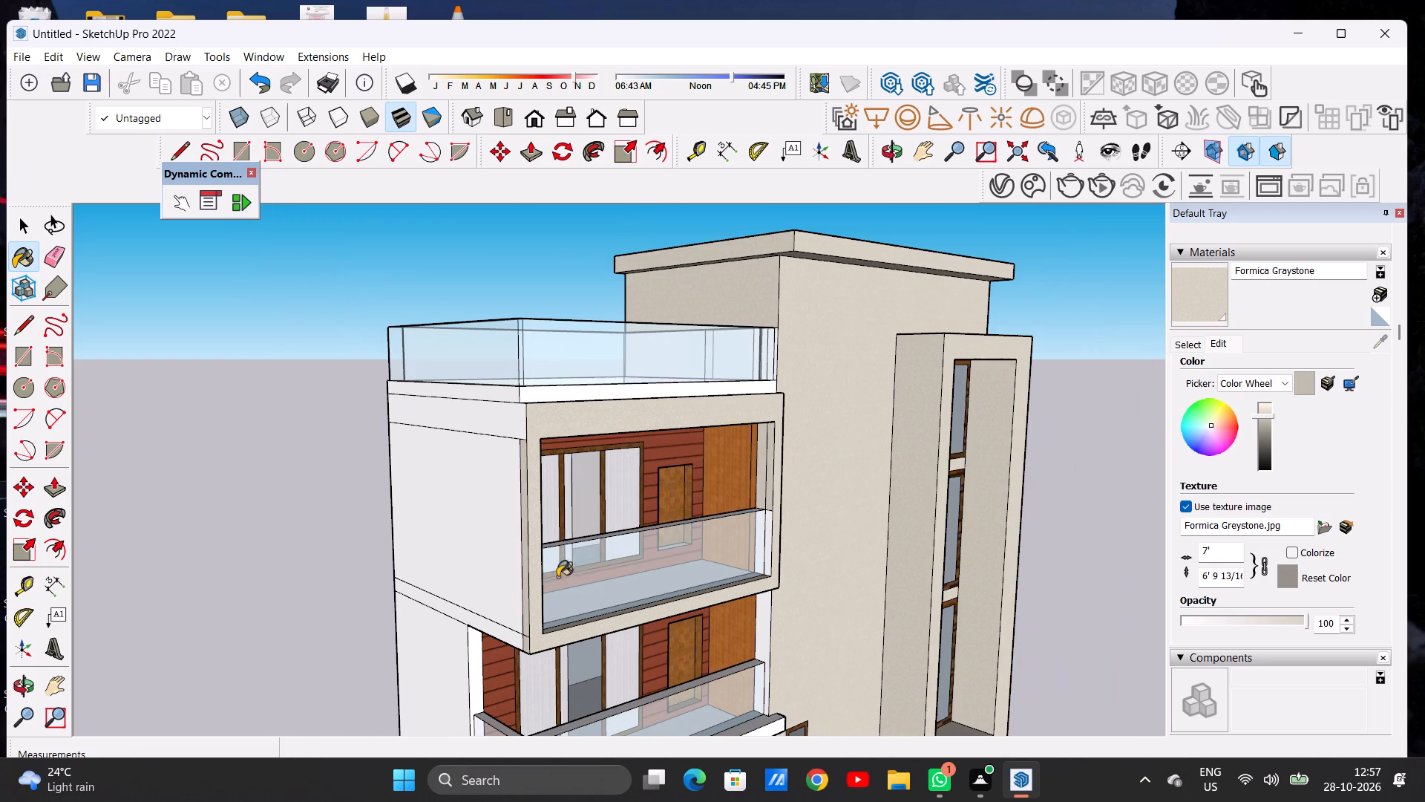
Paint the narrow front strip on the underside of the top-floor balcony frame, including its corner piece, with Formica Graystone.
middle_click_drag(598, 619, 572, 477)
scroll(532, 521, "up", 6)
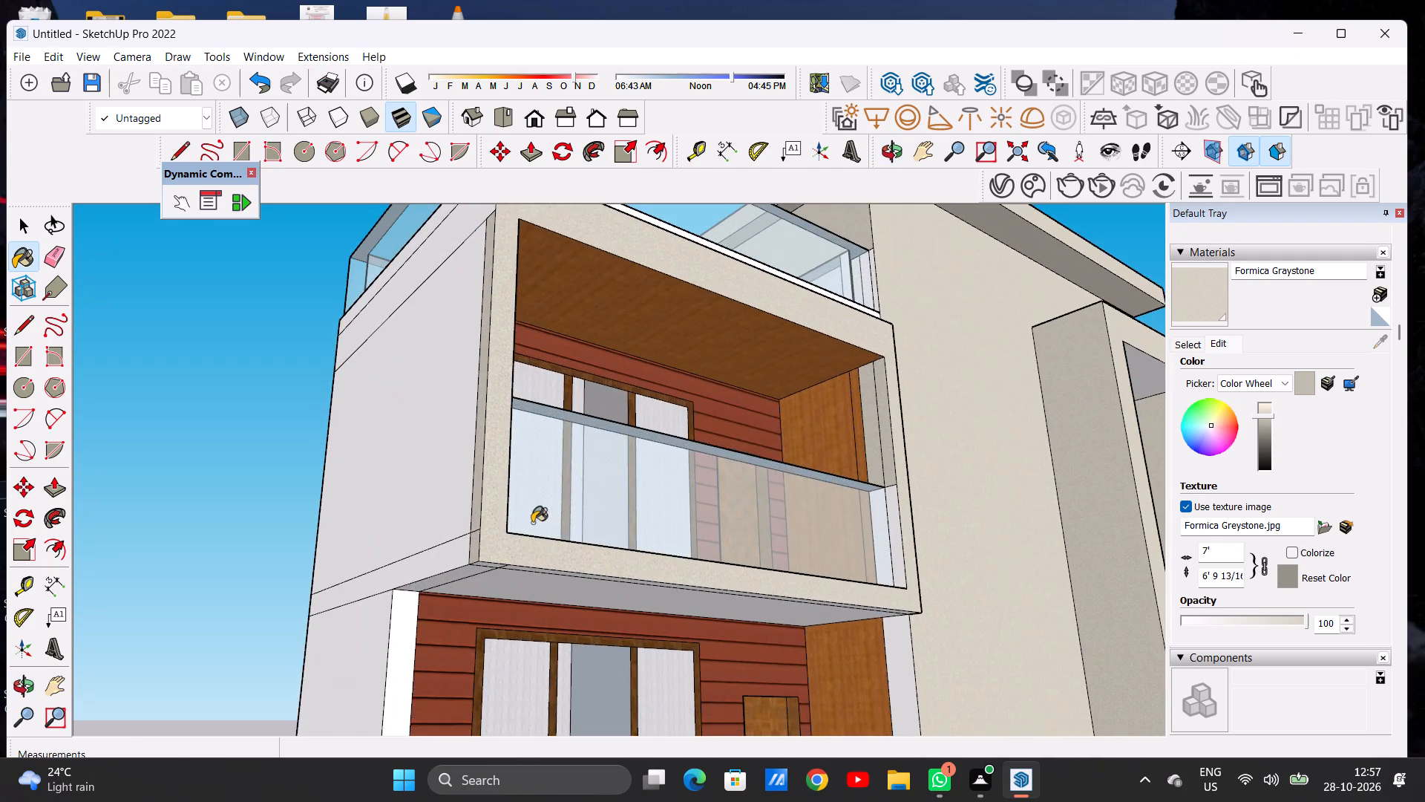
middle_click_drag(531, 576, 537, 501)
scroll(557, 485, "up", 12)
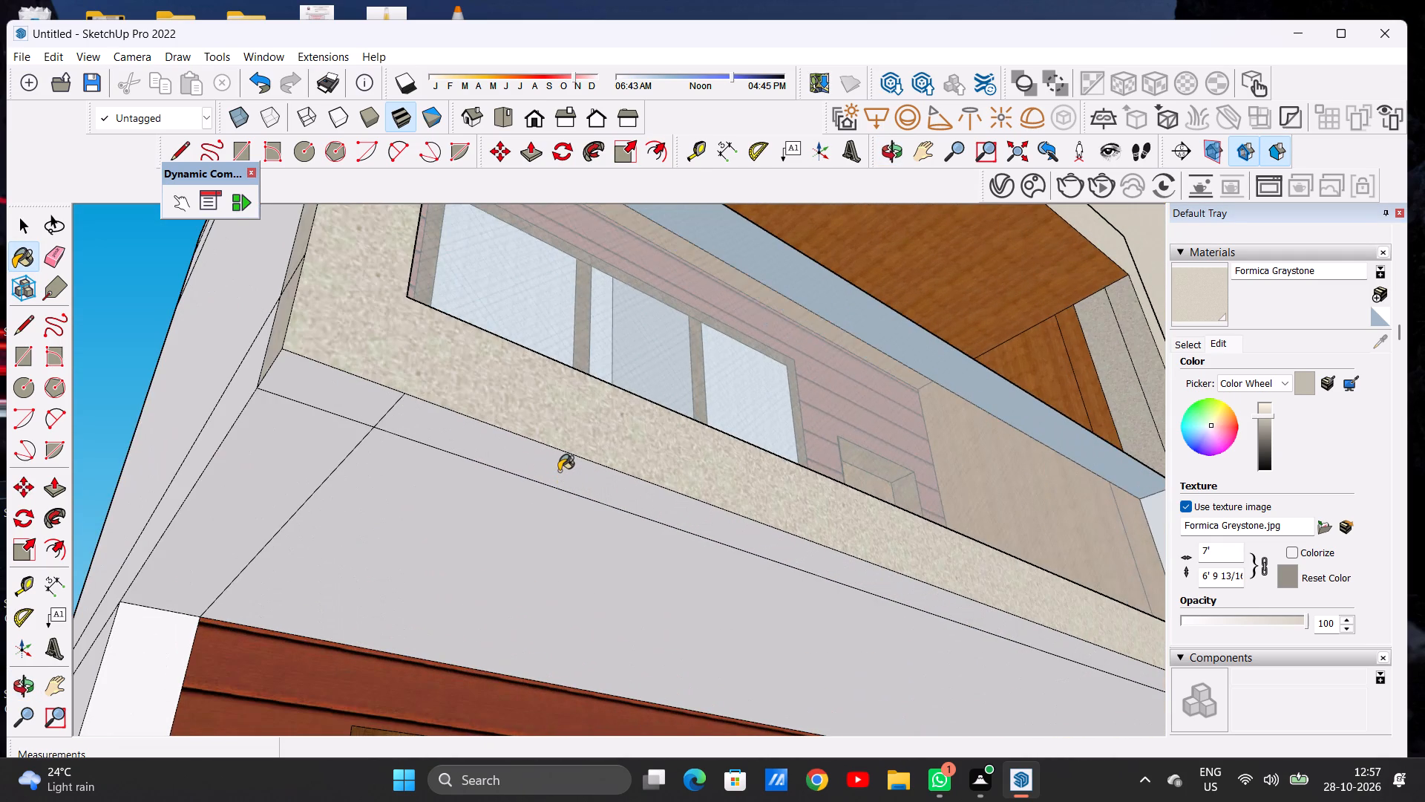
left_click(559, 471)
left_click(364, 405)
scroll(332, 512, "down", 6)
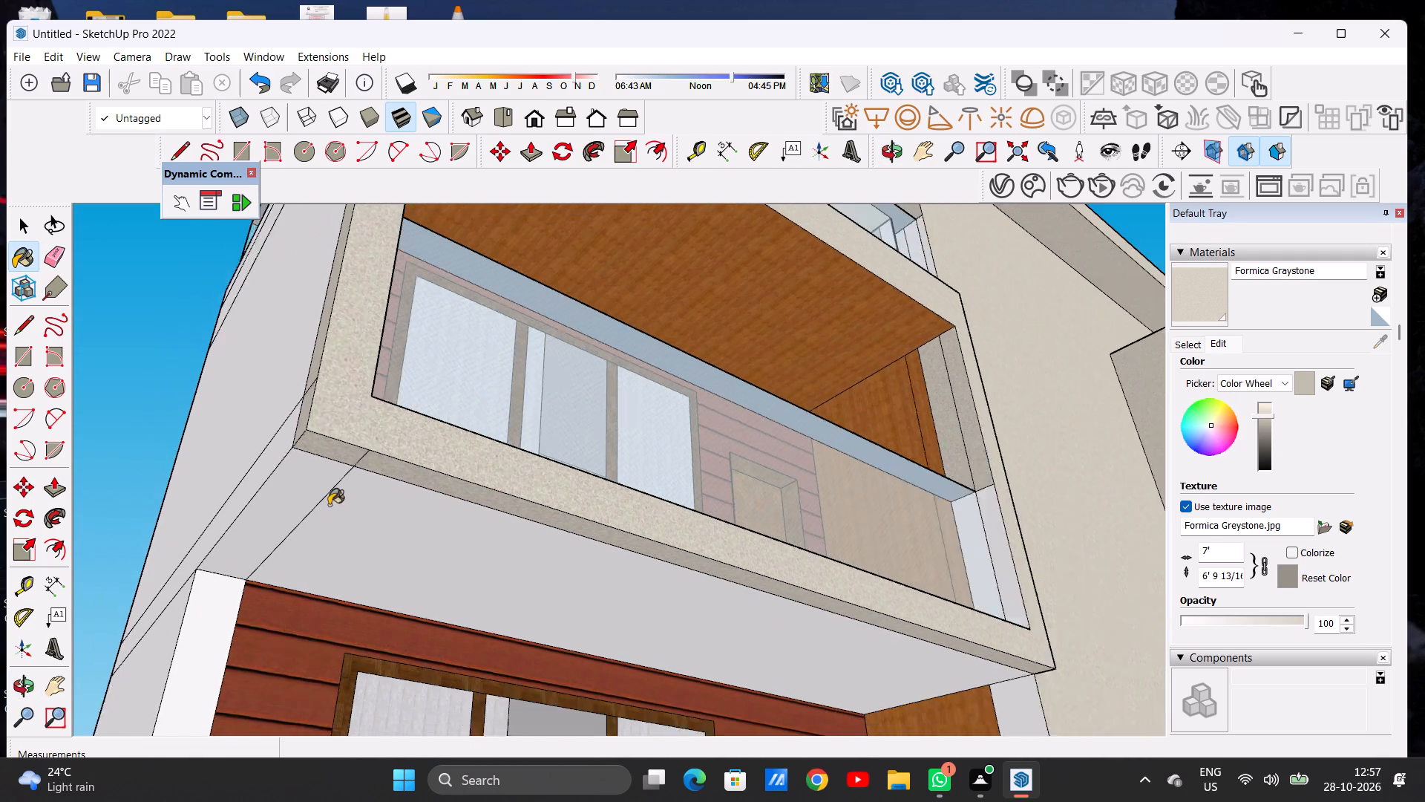
scroll(329, 505, "down", 6)
Paint the balcony frame's tower-side inner jamb below the glass railing with Formica Graystone.
scroll(816, 611, "up", 1)
scroll(820, 615, "down", 1)
scroll(822, 617, "up", 12)
middle_click_drag(718, 534, 680, 555)
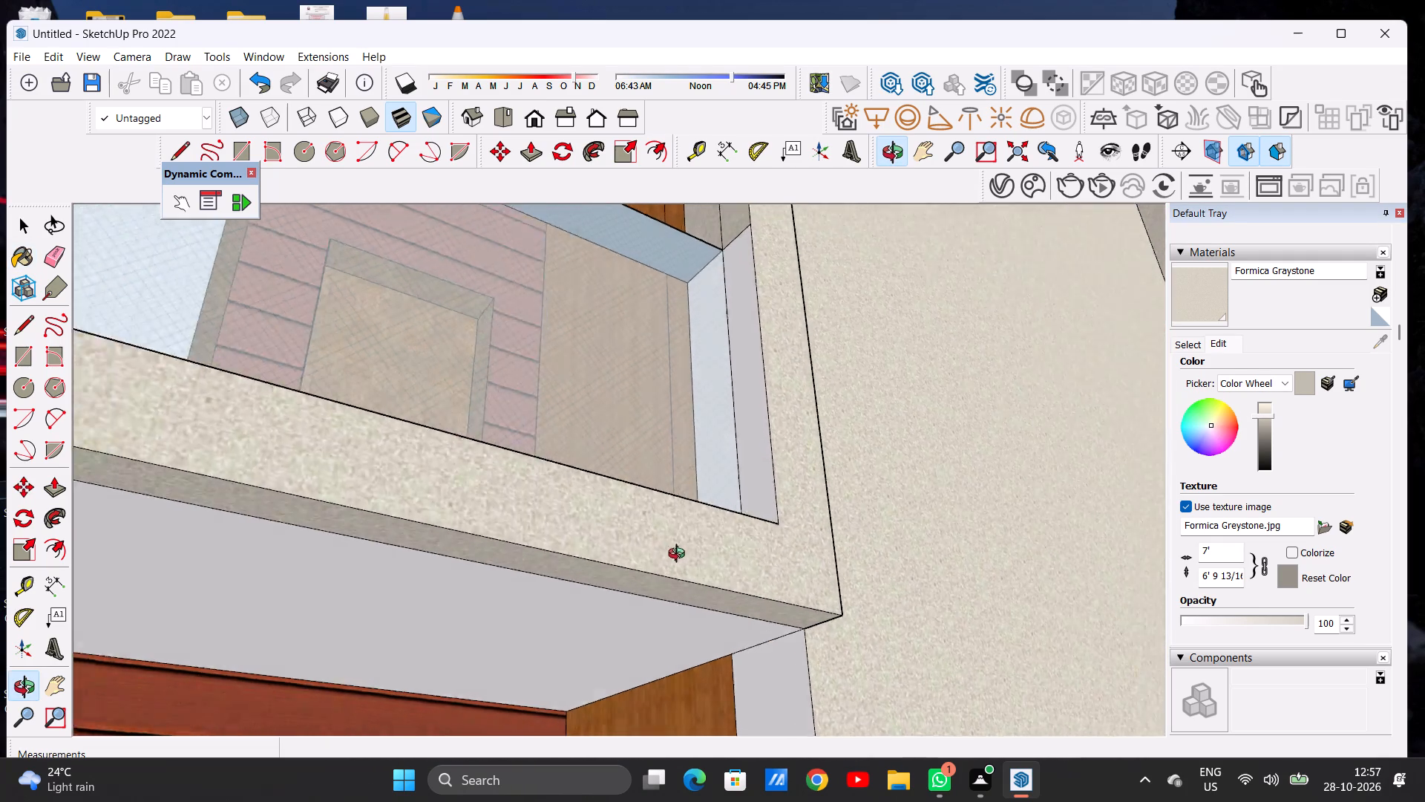
middle_click_drag(680, 555, 650, 738)
scroll(718, 590, "up", 6)
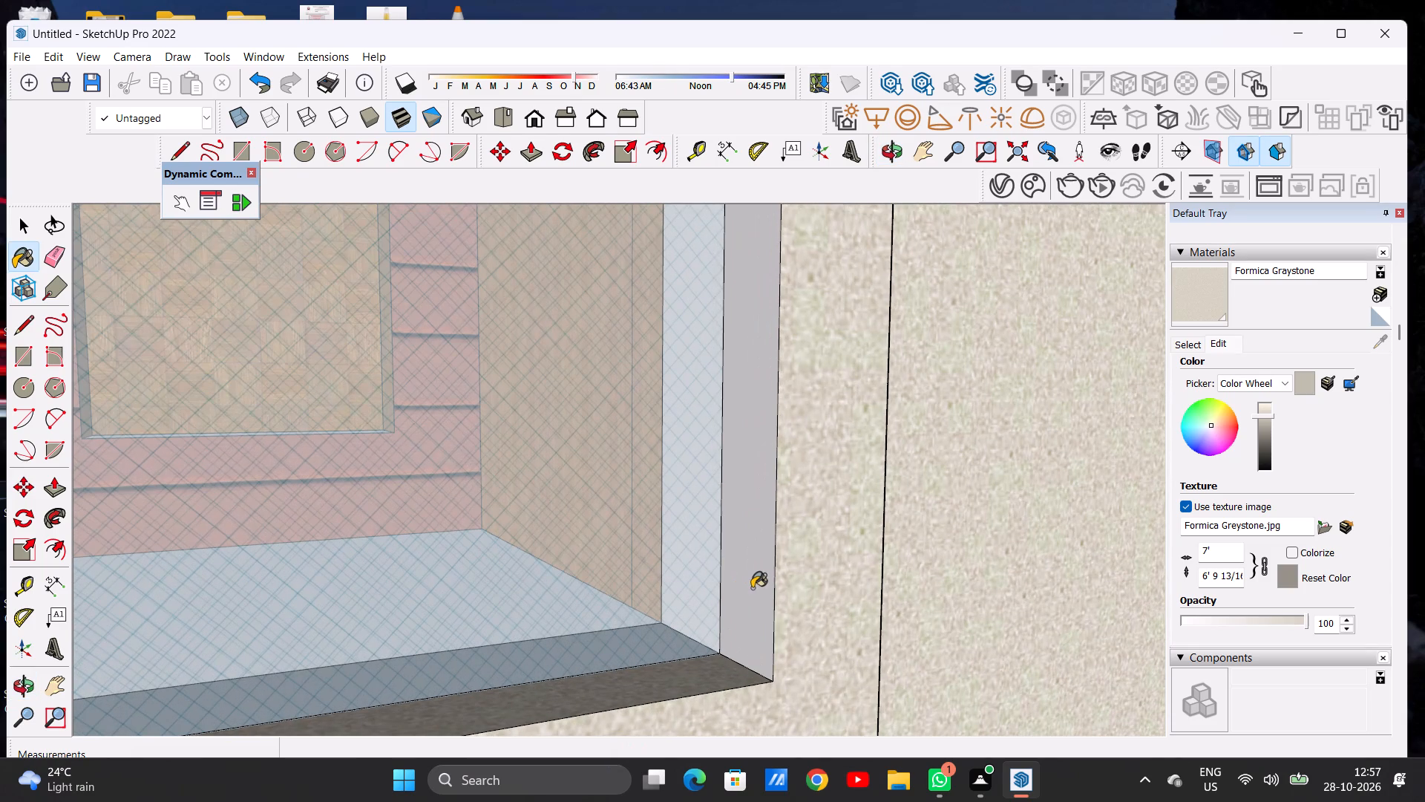
left_click(757, 591)
scroll(718, 625, "down", 20)
scroll(718, 625, "down", 11)
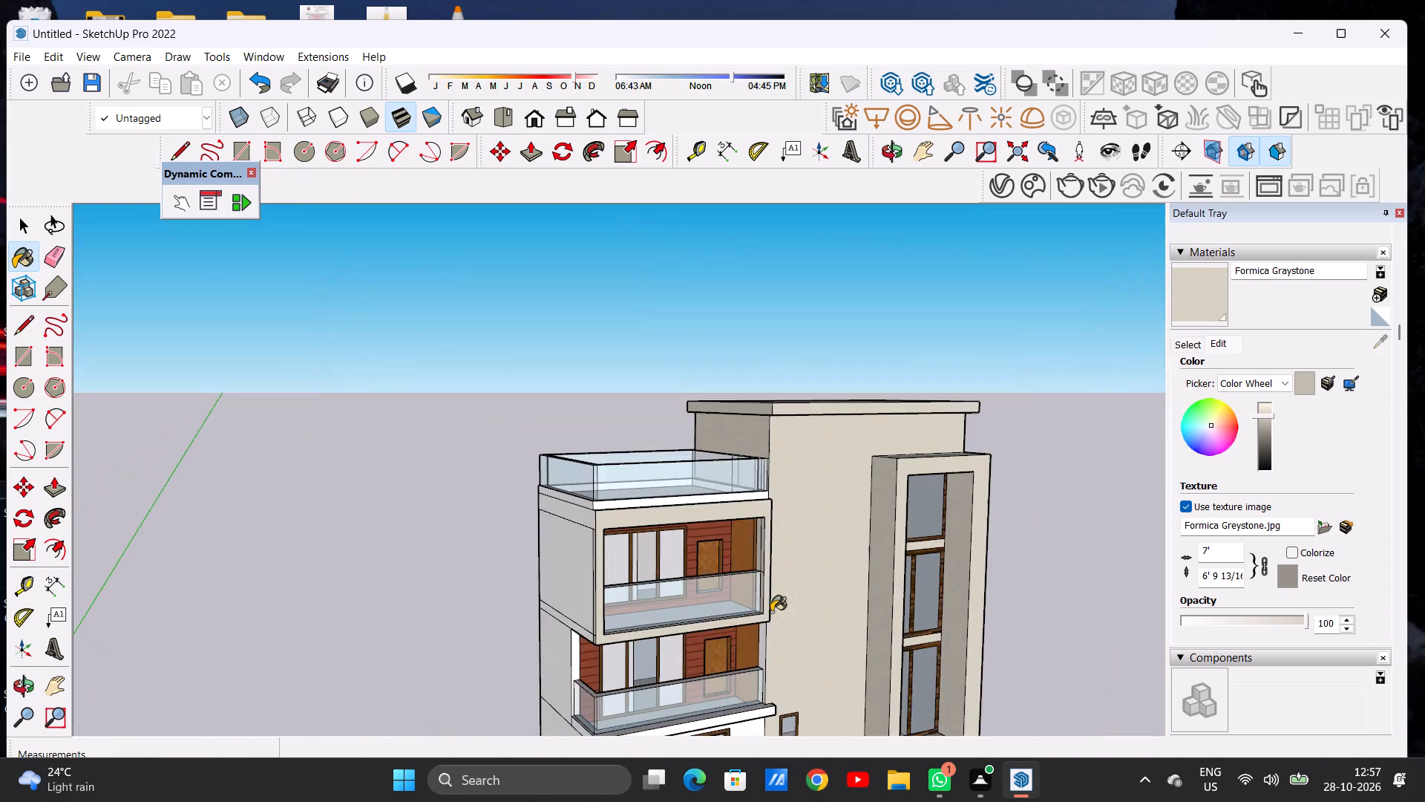
Paint the front strip of the top-floor balcony frame's inner jamb away from the tower, below the glass railing, with Formica Graystone.
middle_click_drag(767, 618, 278, 615)
scroll(508, 585, "up", 9)
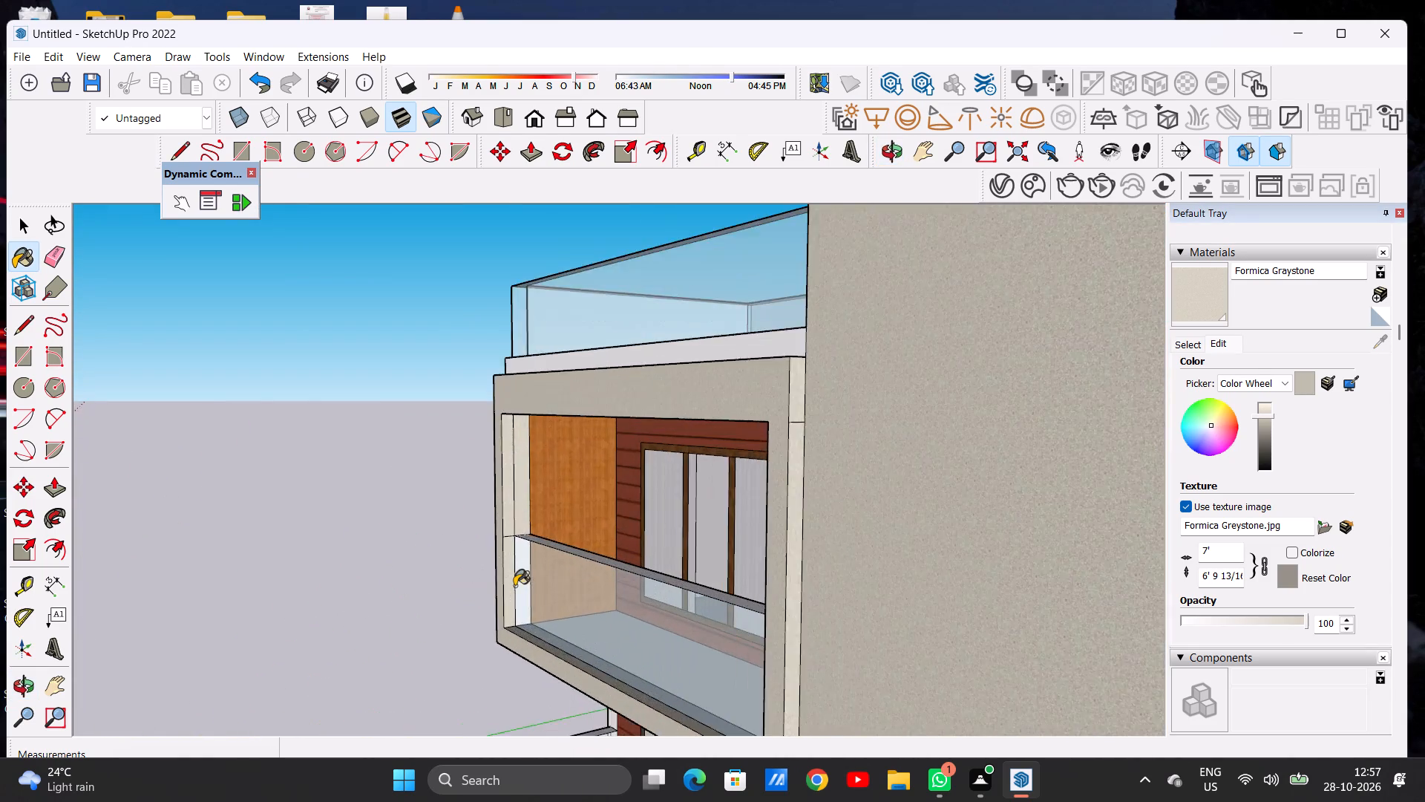
scroll(514, 586, "up", 20)
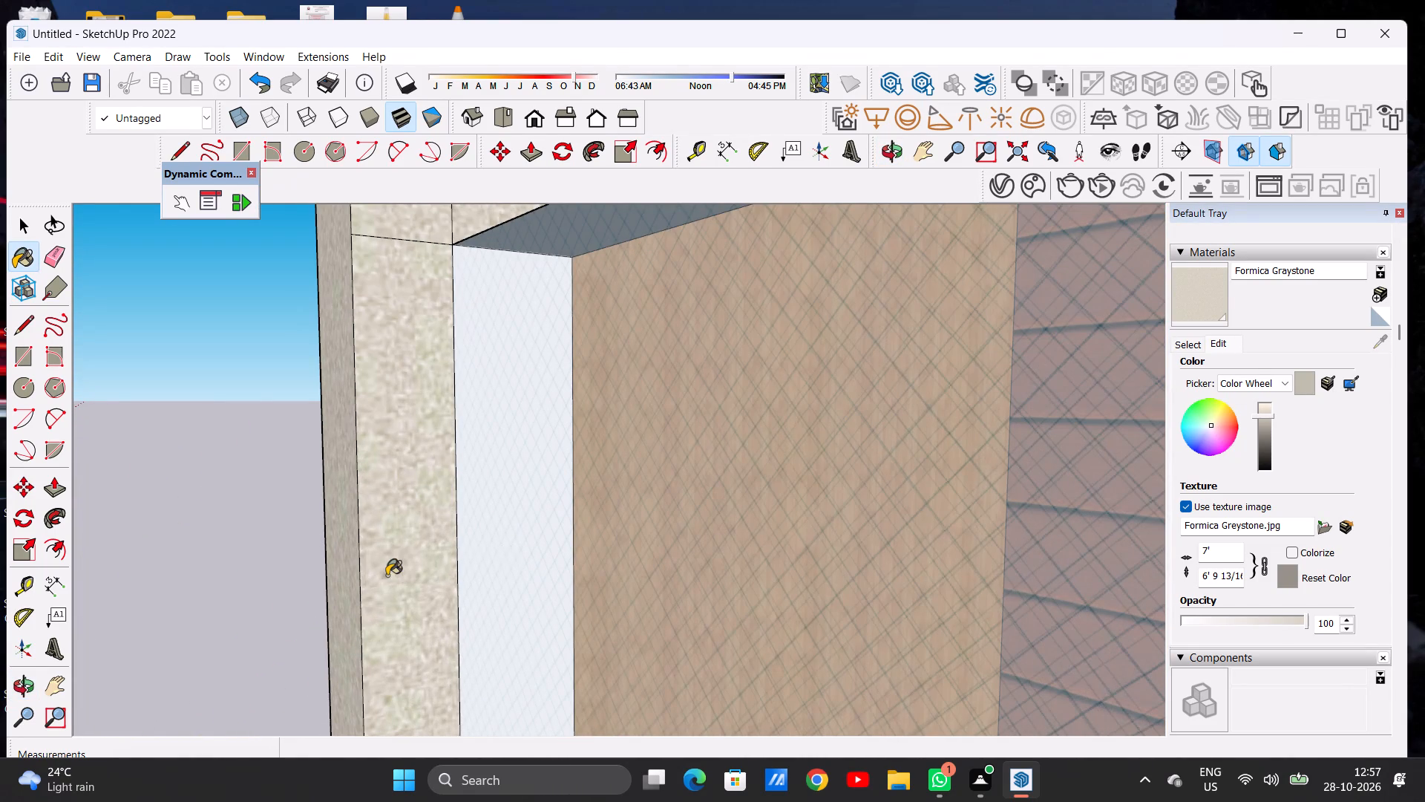
left_click(387, 576)
scroll(474, 605, "down", 19)
scroll(558, 543, "up", 2)
scroll(558, 543, "down", 1)
scroll(558, 543, "up", 1)
scroll(558, 543, "down", 3)
scroll(551, 542, "up", 1)
scroll(550, 543, "down", 2)
middle_click_drag(535, 579, 556, 588)
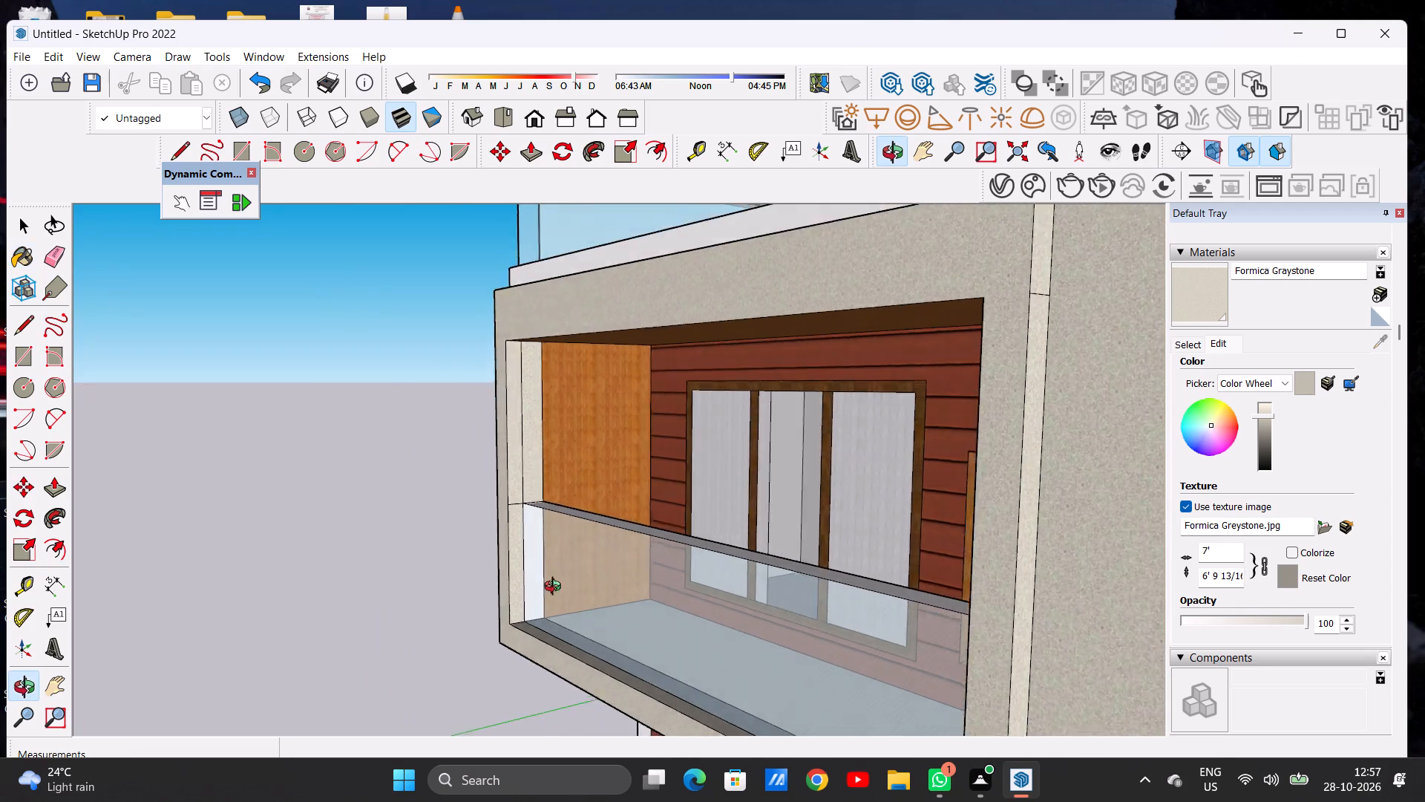
middle_click_drag(556, 588, 851, 572)
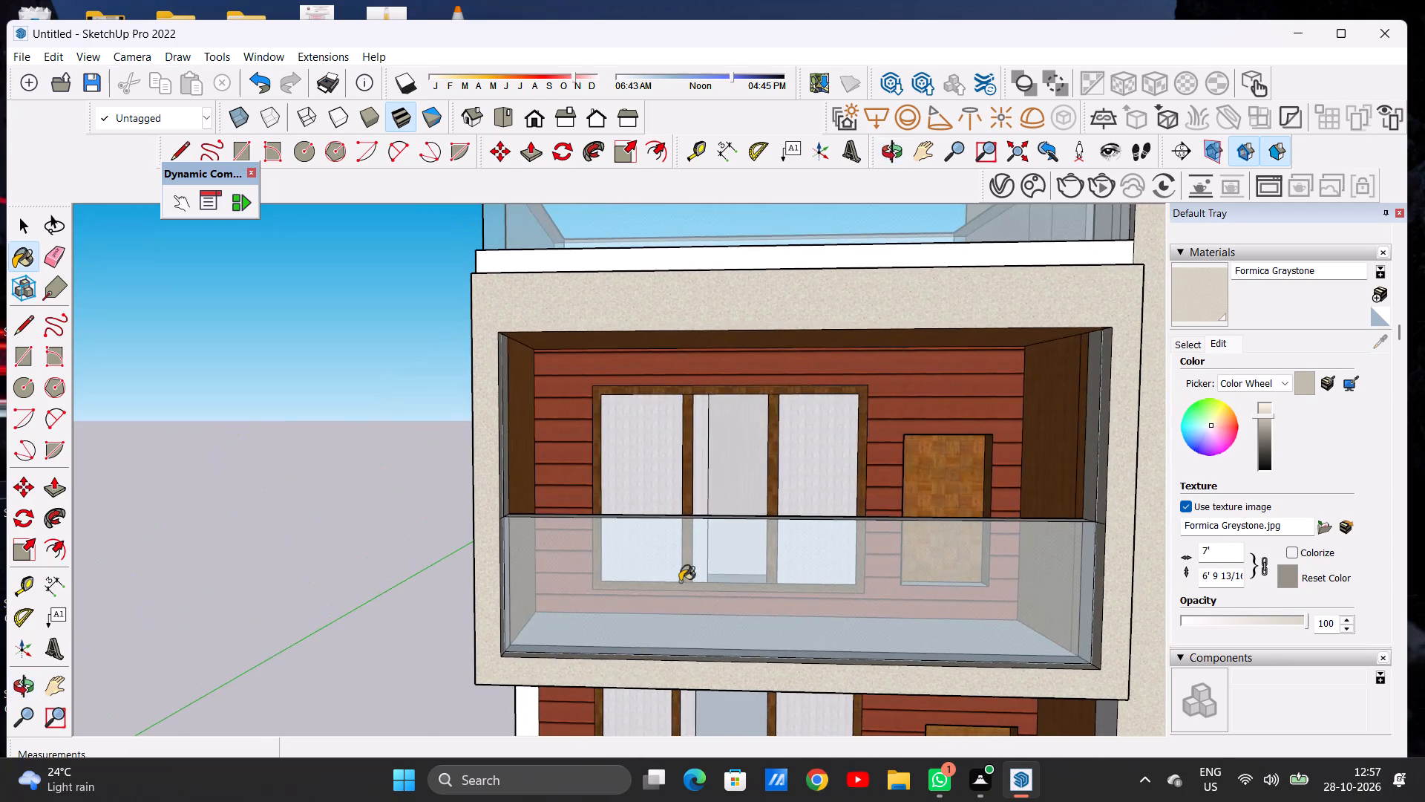
Examine the front facade from the roof terrace down to the slab and window below the lower balcony.
scroll(530, 587, "down", 18)
scroll(637, 540, "down", 5)
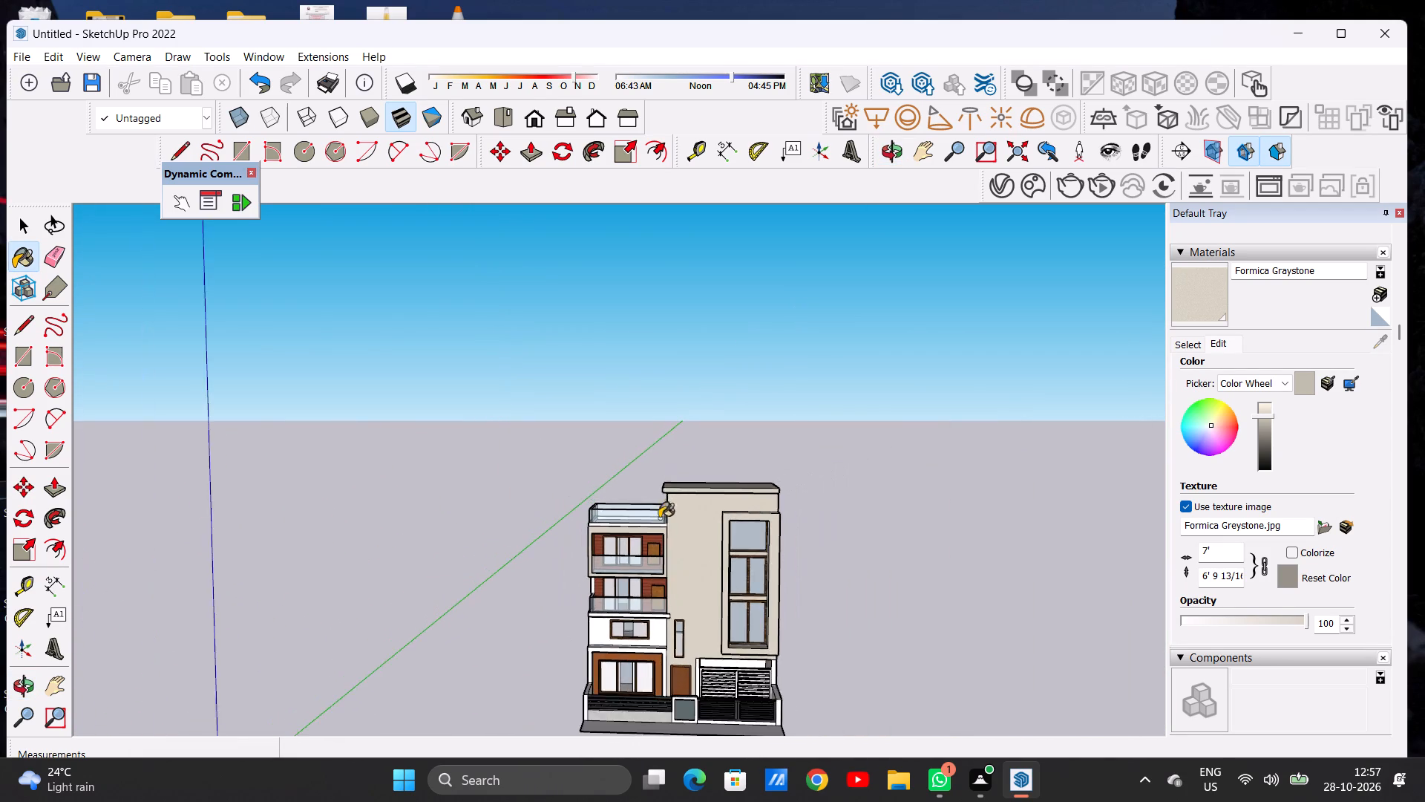
scroll(662, 495, "down", 7)
scroll(664, 630, "up", 7)
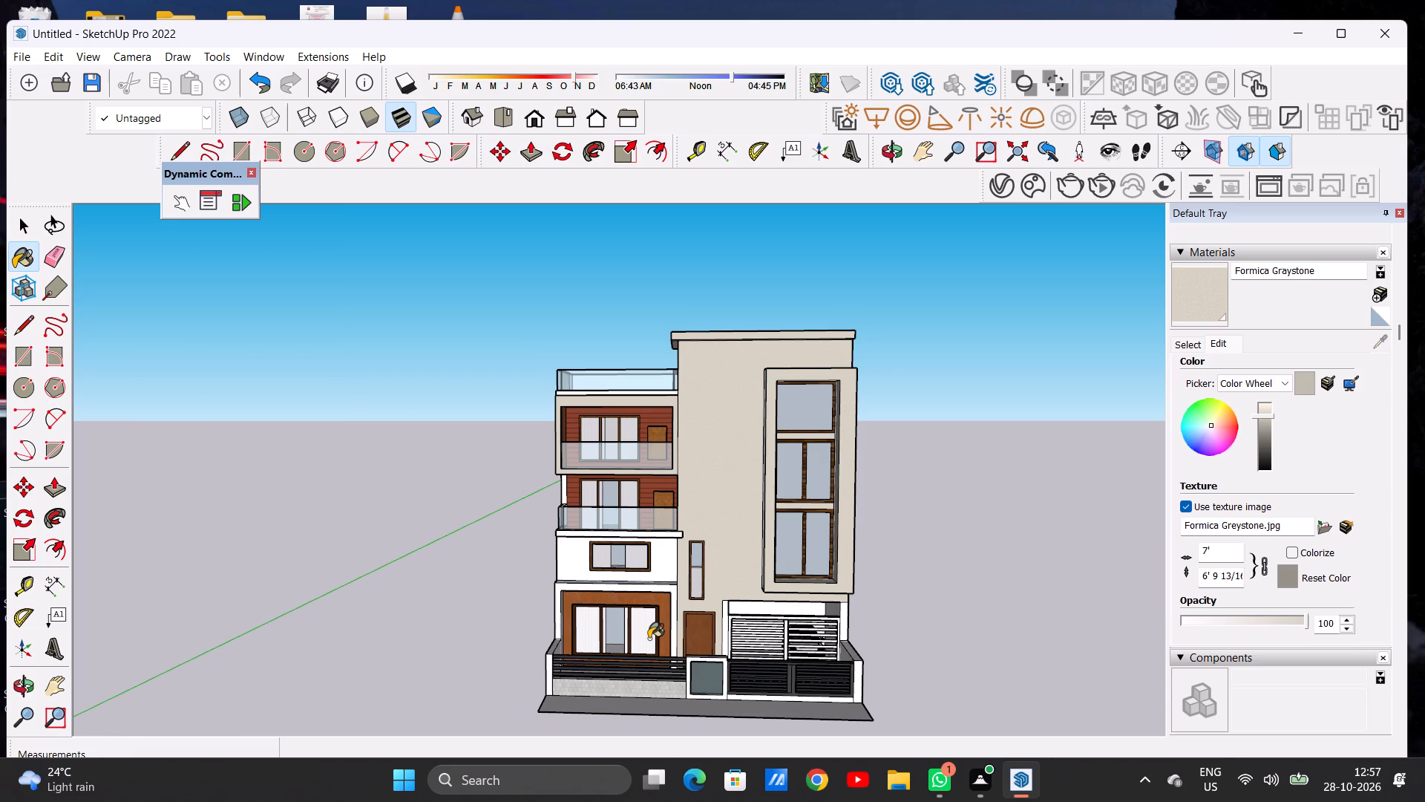
scroll(584, 392, "up", 2)
scroll(586, 388, "down", 1)
scroll(586, 388, "up", 3)
scroll(576, 389, "down", 1)
scroll(571, 389, "up", 4)
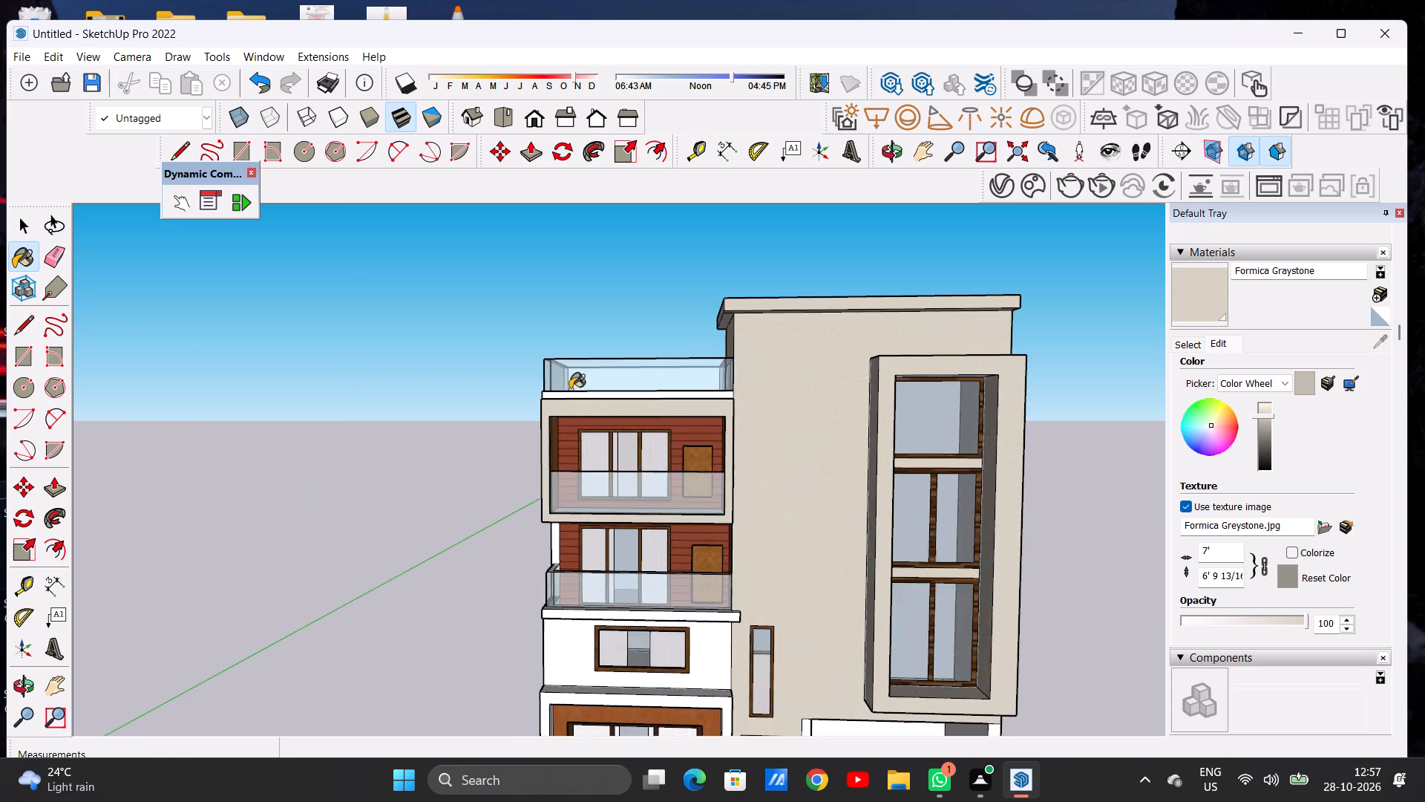
scroll(555, 395, "up", 8)
scroll(555, 395, "down", 1)
scroll(555, 395, "up", 4)
scroll(549, 399, "down", 5)
scroll(667, 394, "down", 5)
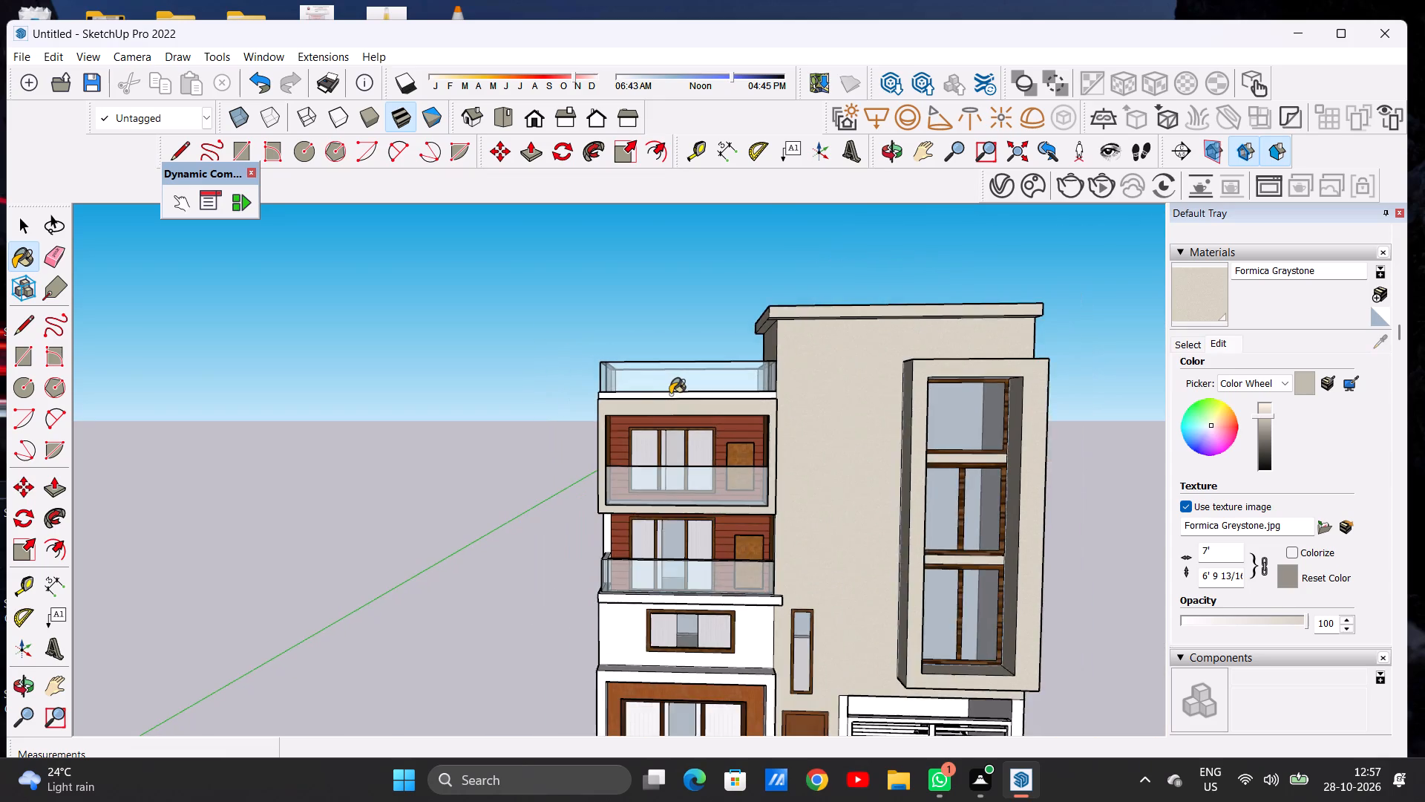
scroll(670, 394, "down", 15)
scroll(657, 482, "down", 1)
scroll(657, 482, "up", 5)
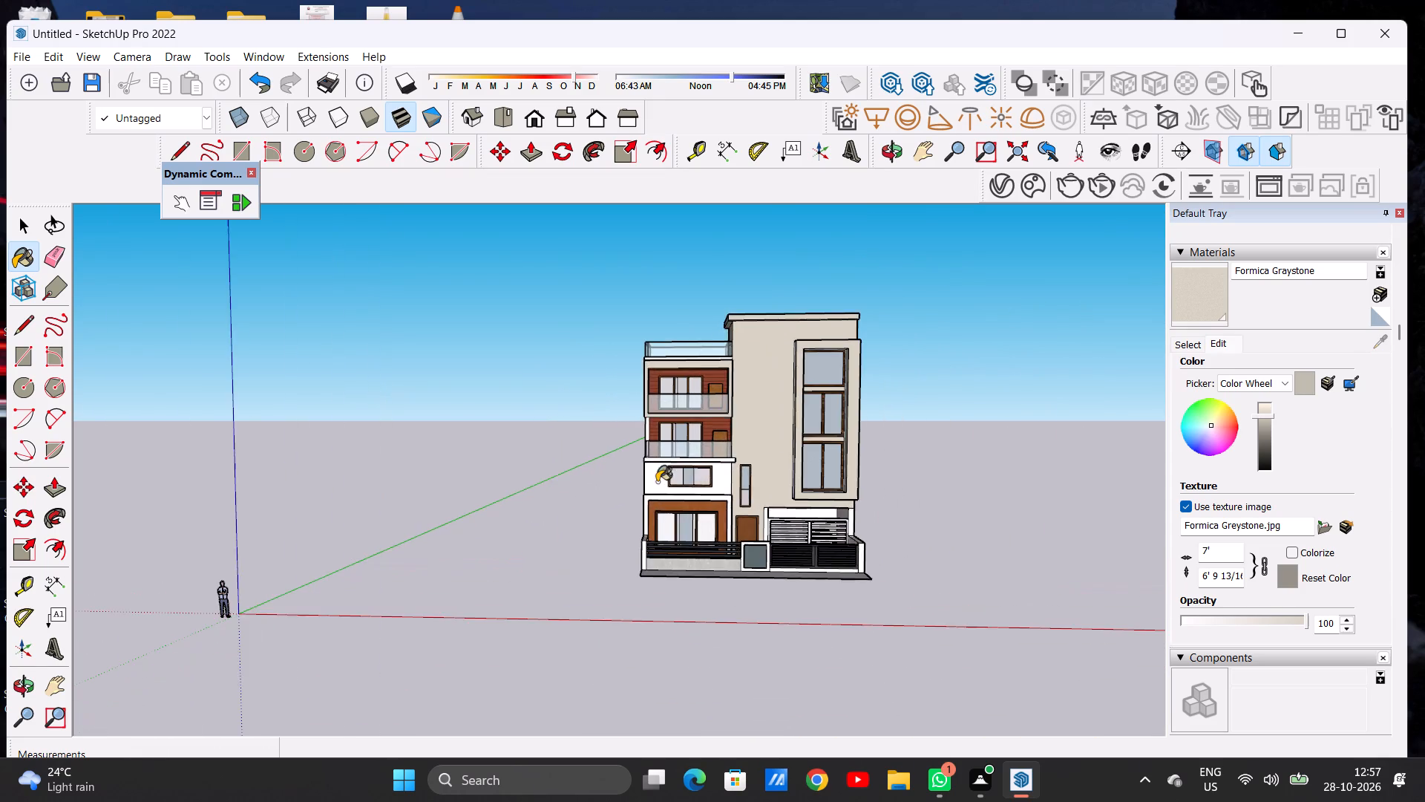
scroll(683, 463, "up", 17)
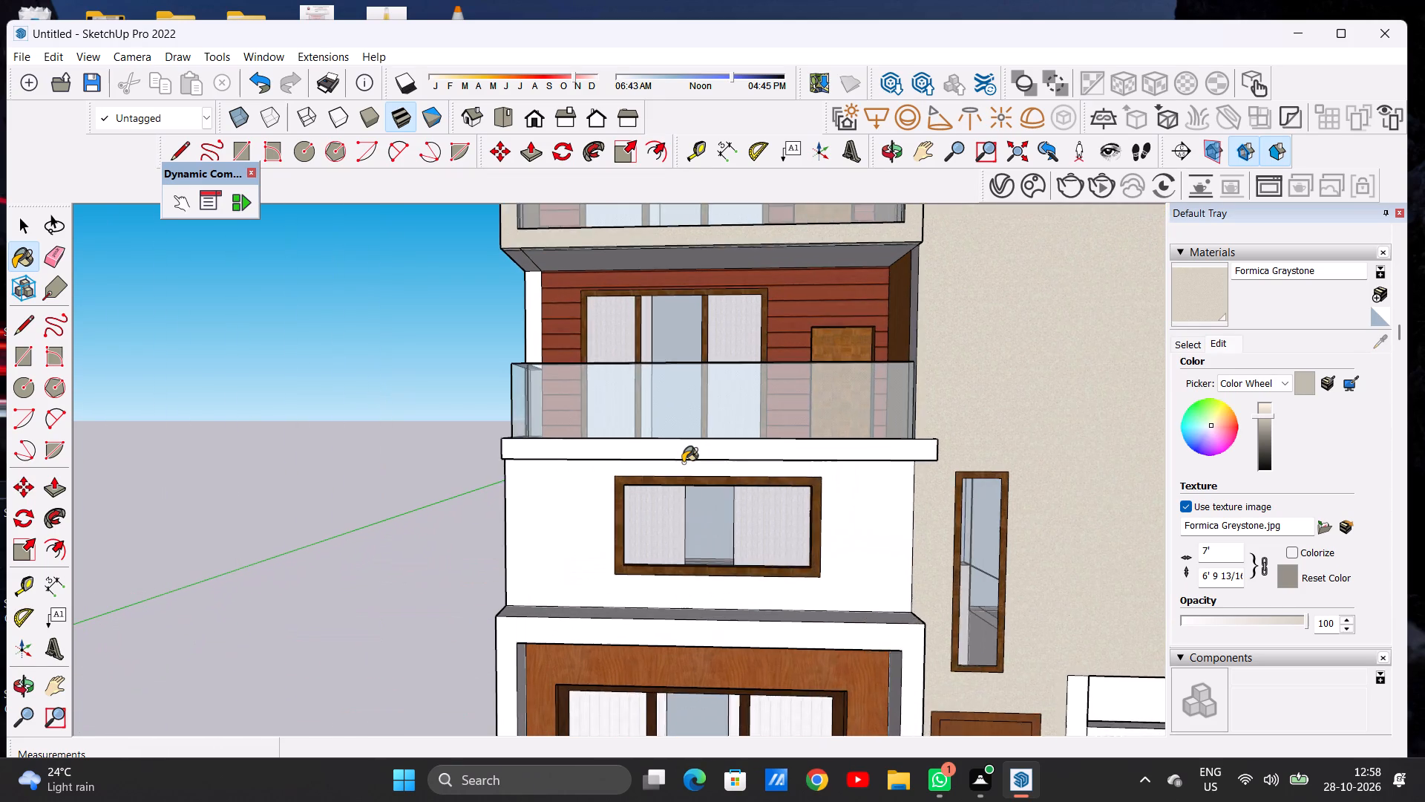
scroll(683, 463, "up", 1)
key("space")
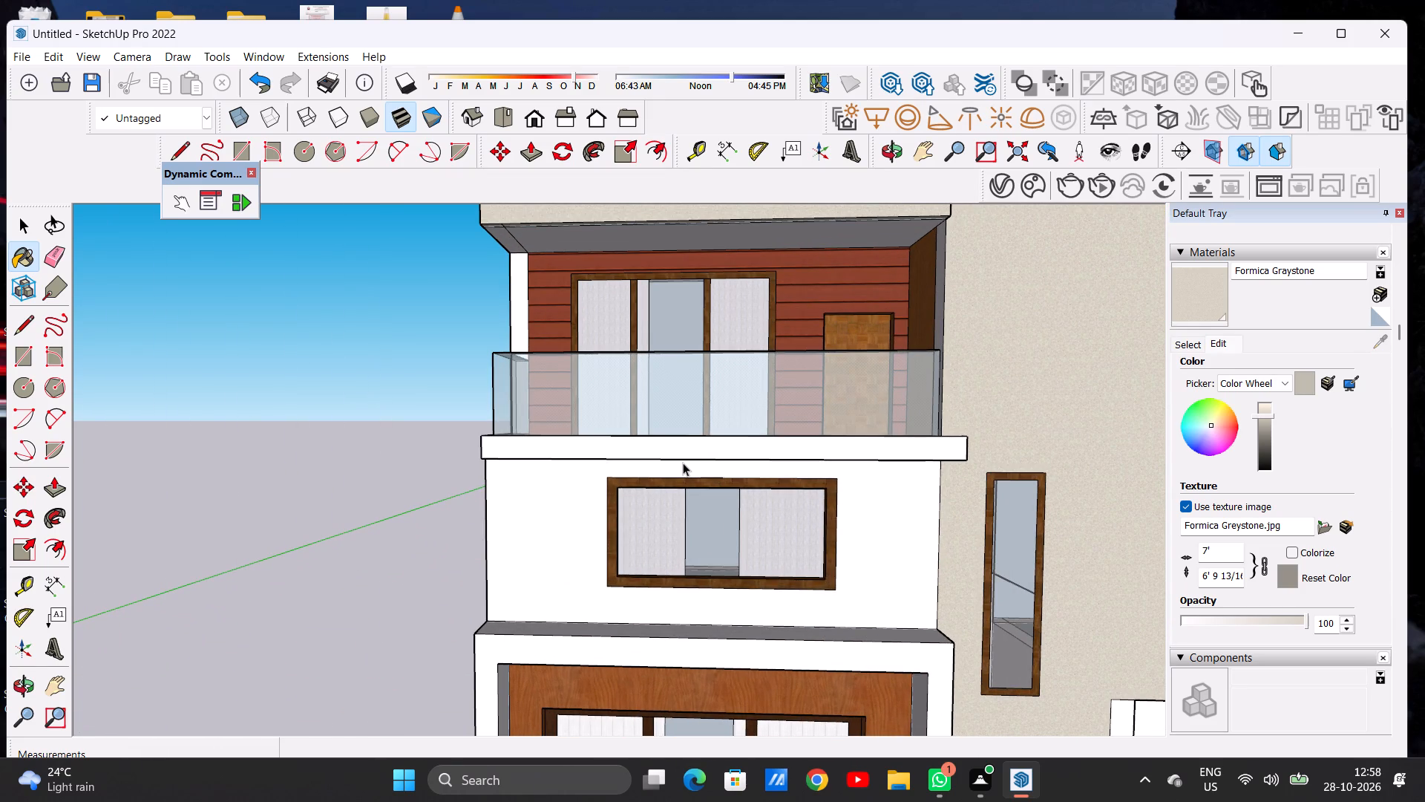
Push/Pull the front face of the lower balcony's white floor slab outward by about 6".
scroll(695, 465, "down", 2)
middle_click_drag(699, 501, 729, 368)
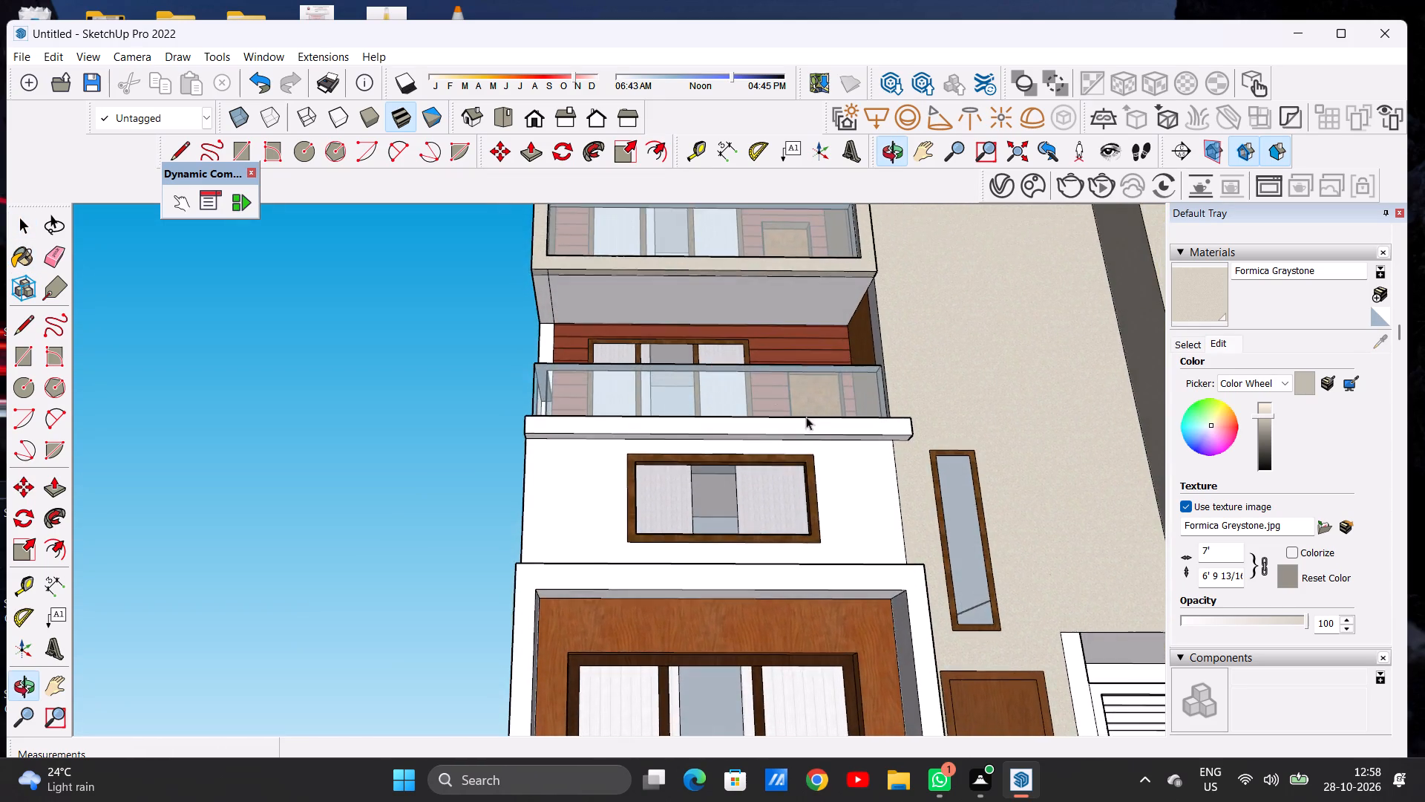
scroll(834, 450, "up", 5)
middle_click_drag(833, 446, 593, 565)
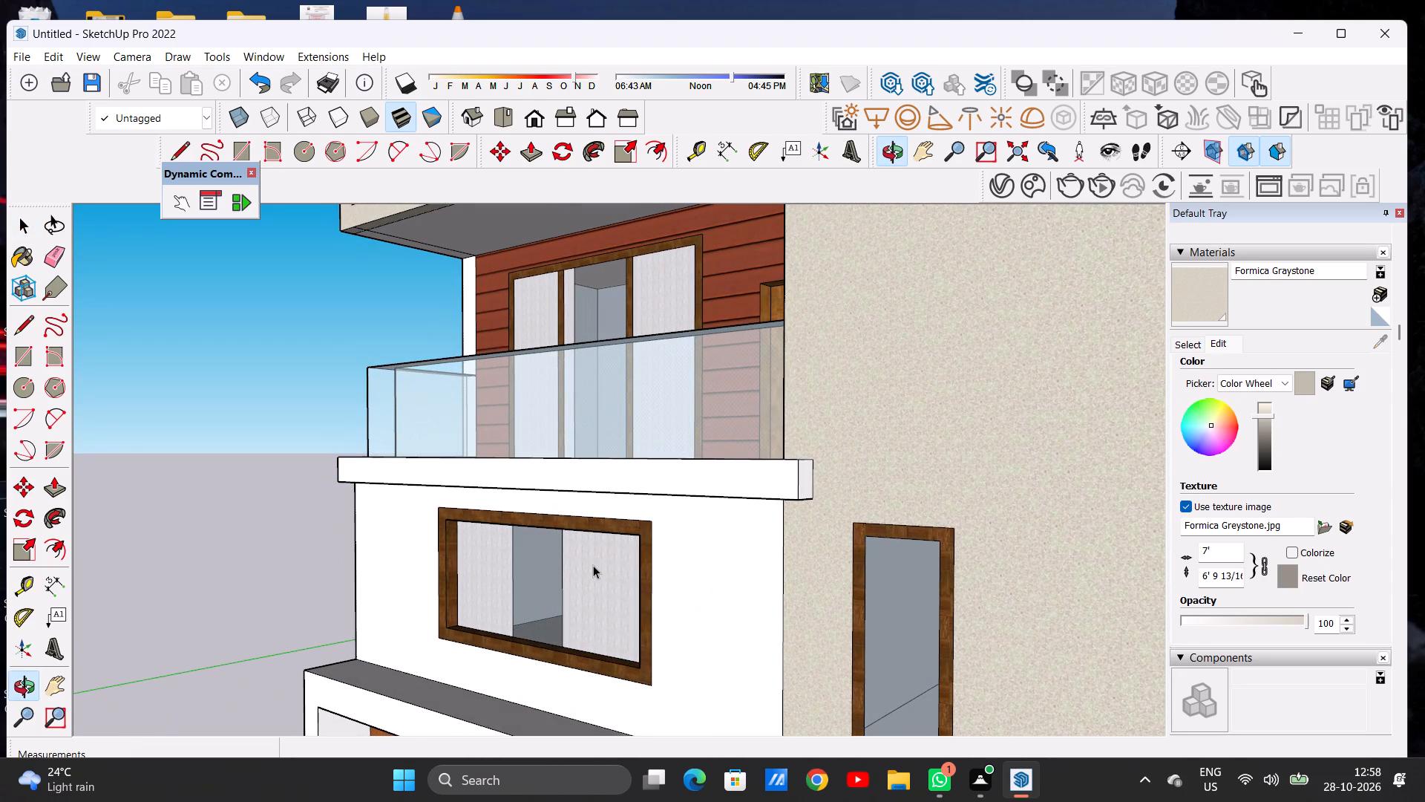
scroll(606, 555, "down", 4)
middle_click_drag(708, 552, 617, 603)
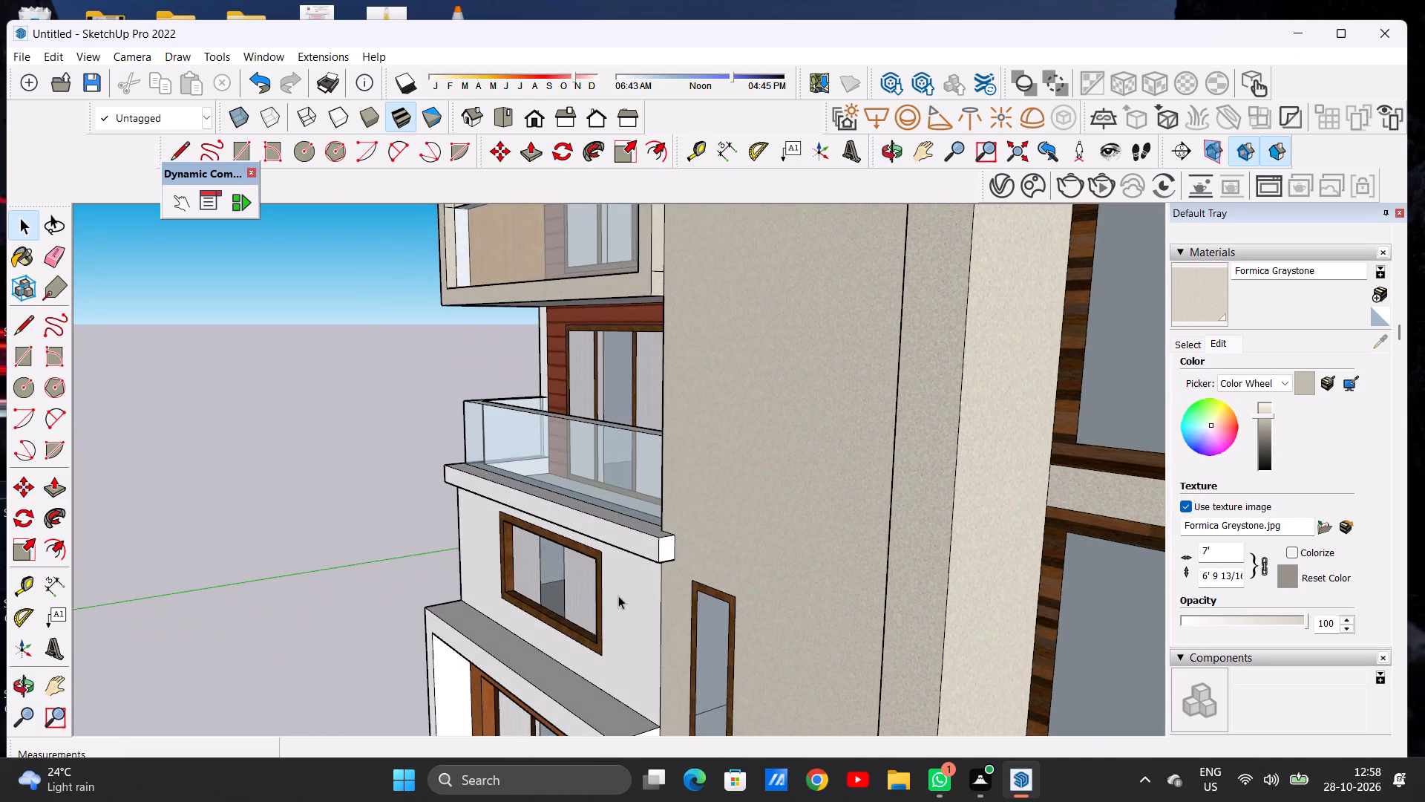
scroll(629, 568, "up", 1)
scroll(629, 568, "down", 1)
scroll(629, 568, "up", 3)
key("p")
left_click(666, 529)
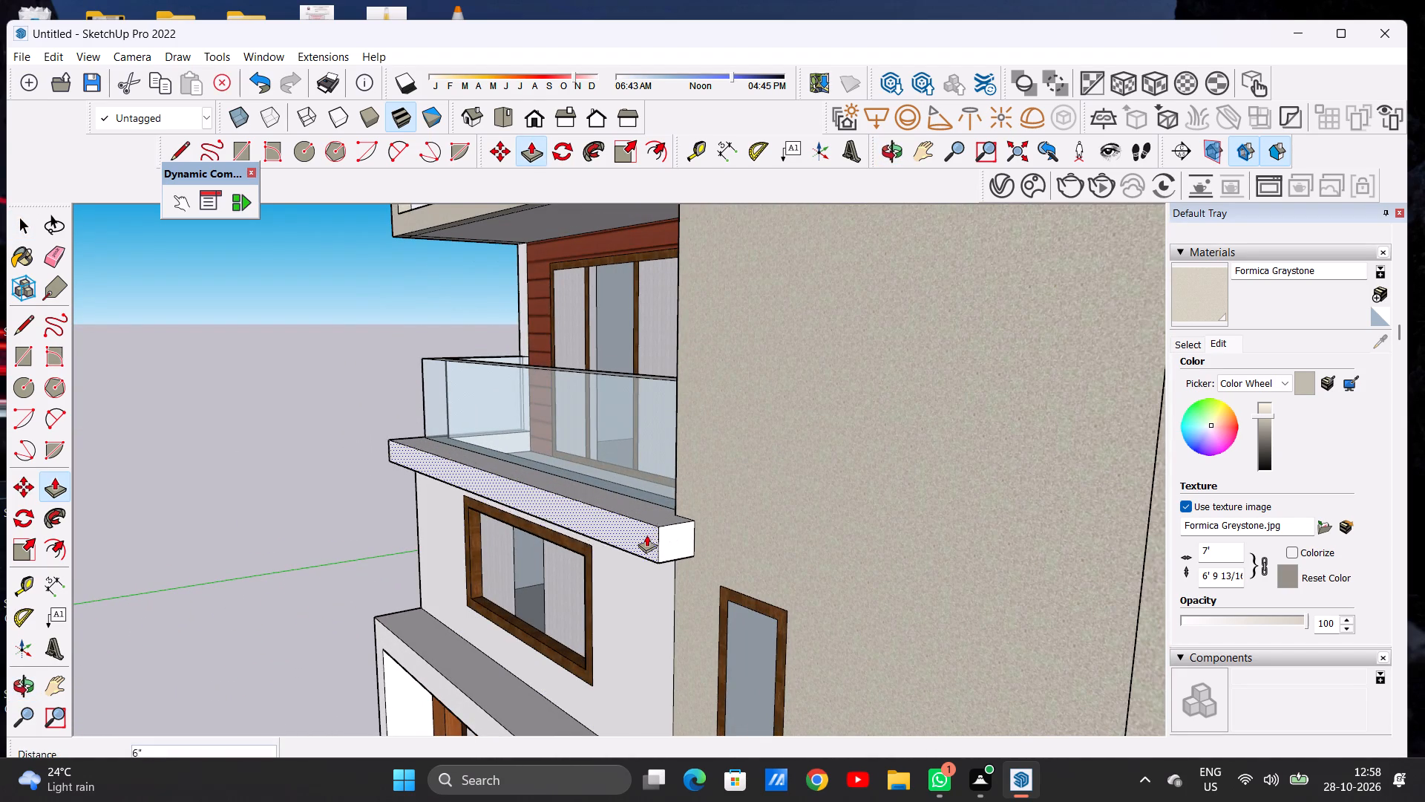
left_click(638, 541)
key("space")
scroll(718, 477, "down", 8)
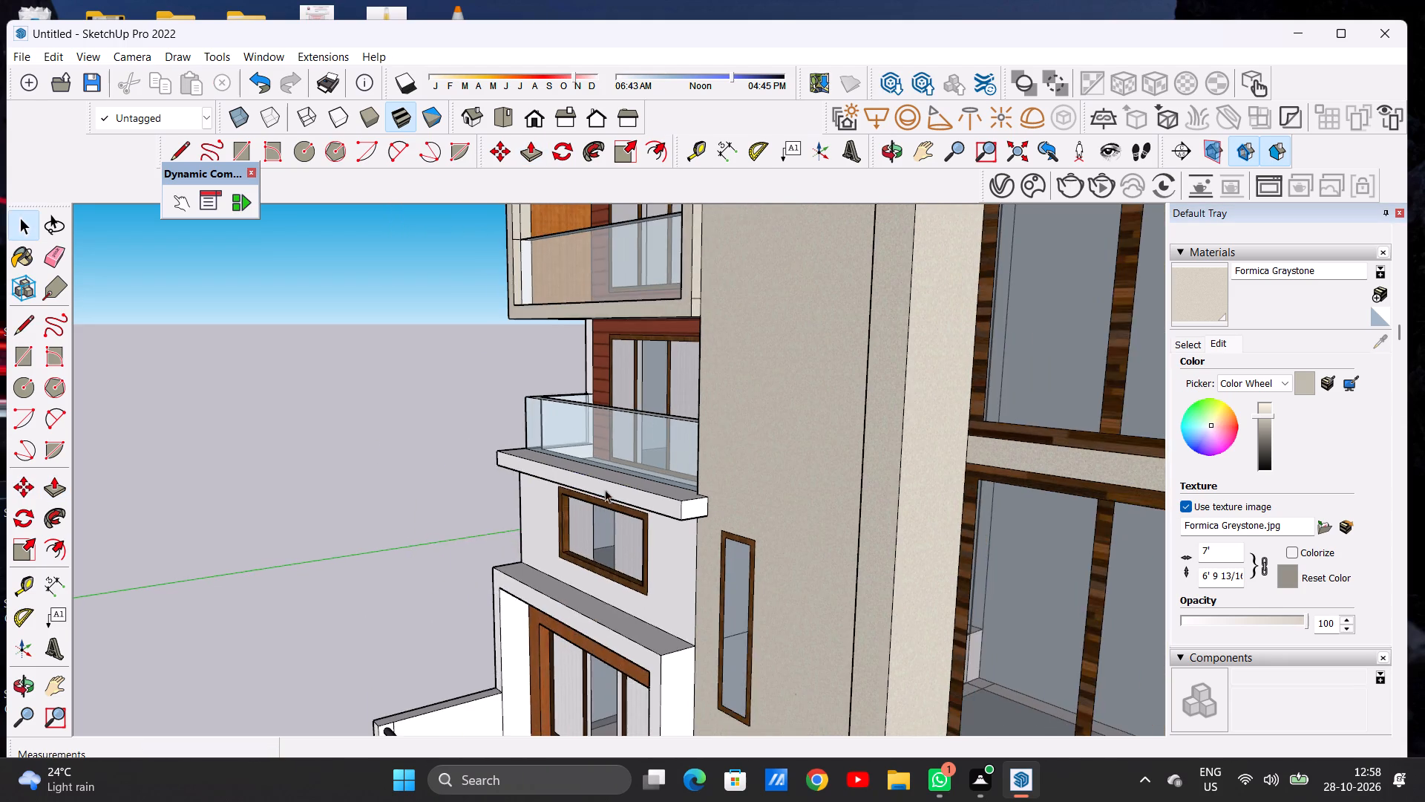
Paint the underside of the lower balcony's projecting slab with Wood Bamboo from the Wood collection.
middle_click_drag(597, 503, 787, 441)
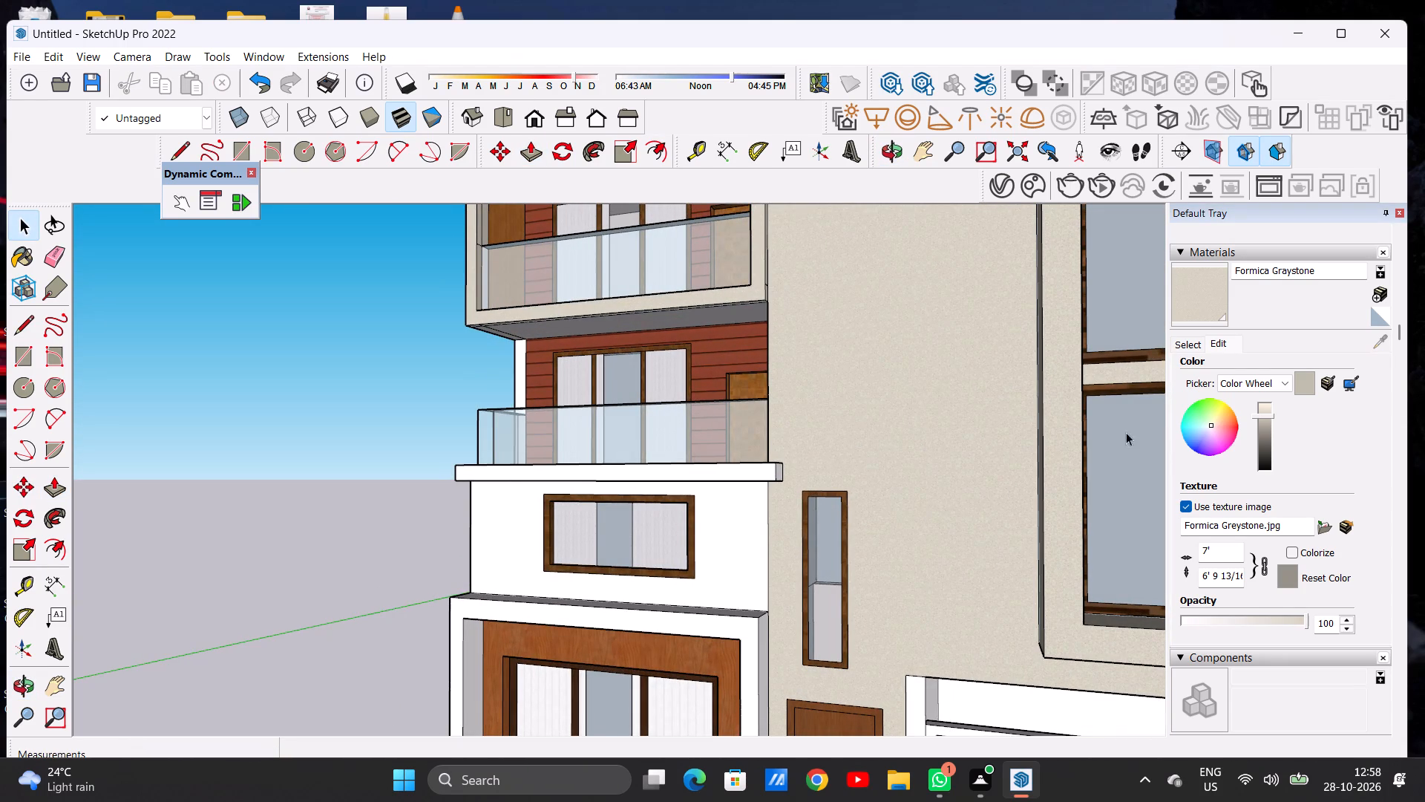
left_click(1193, 343)
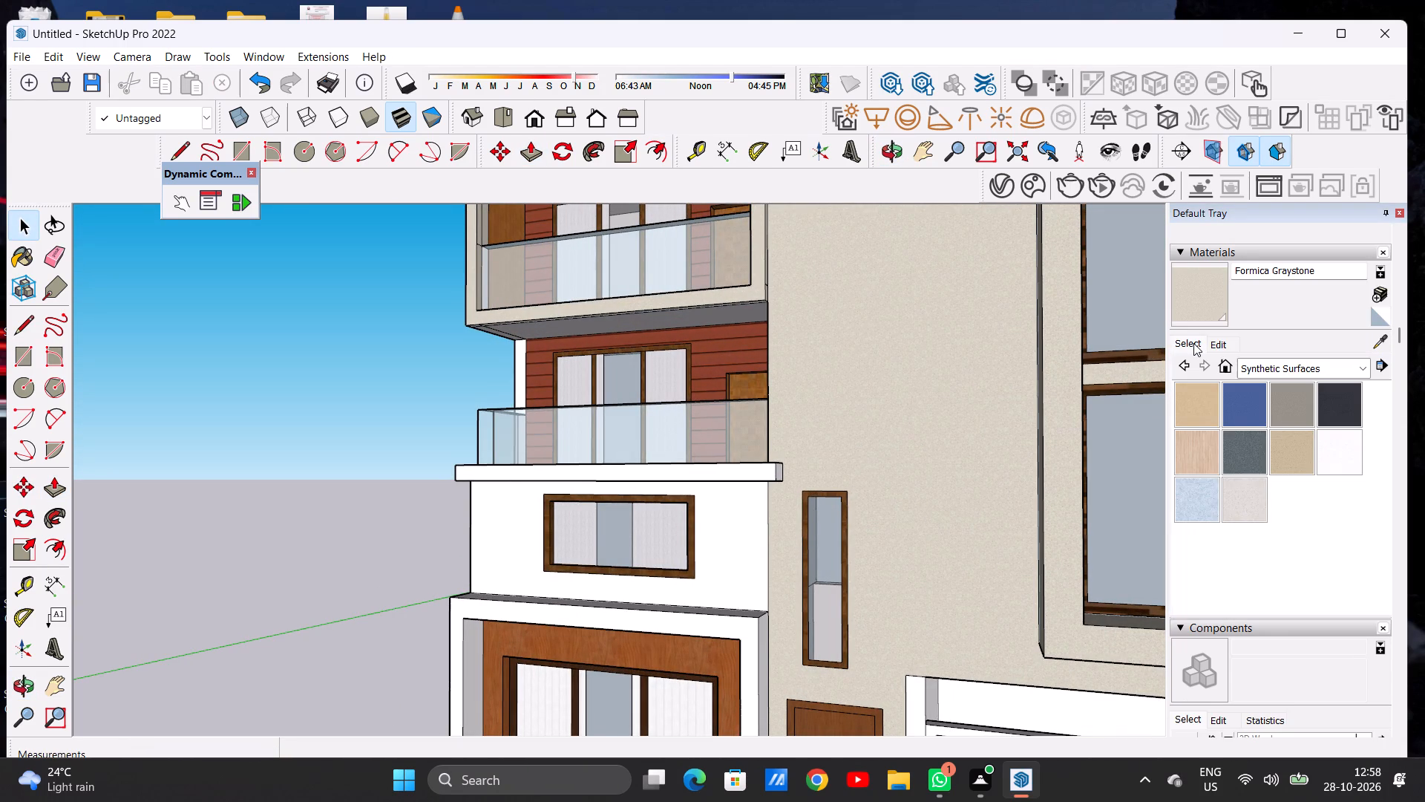
left_click(1244, 368)
left_click(1280, 612)
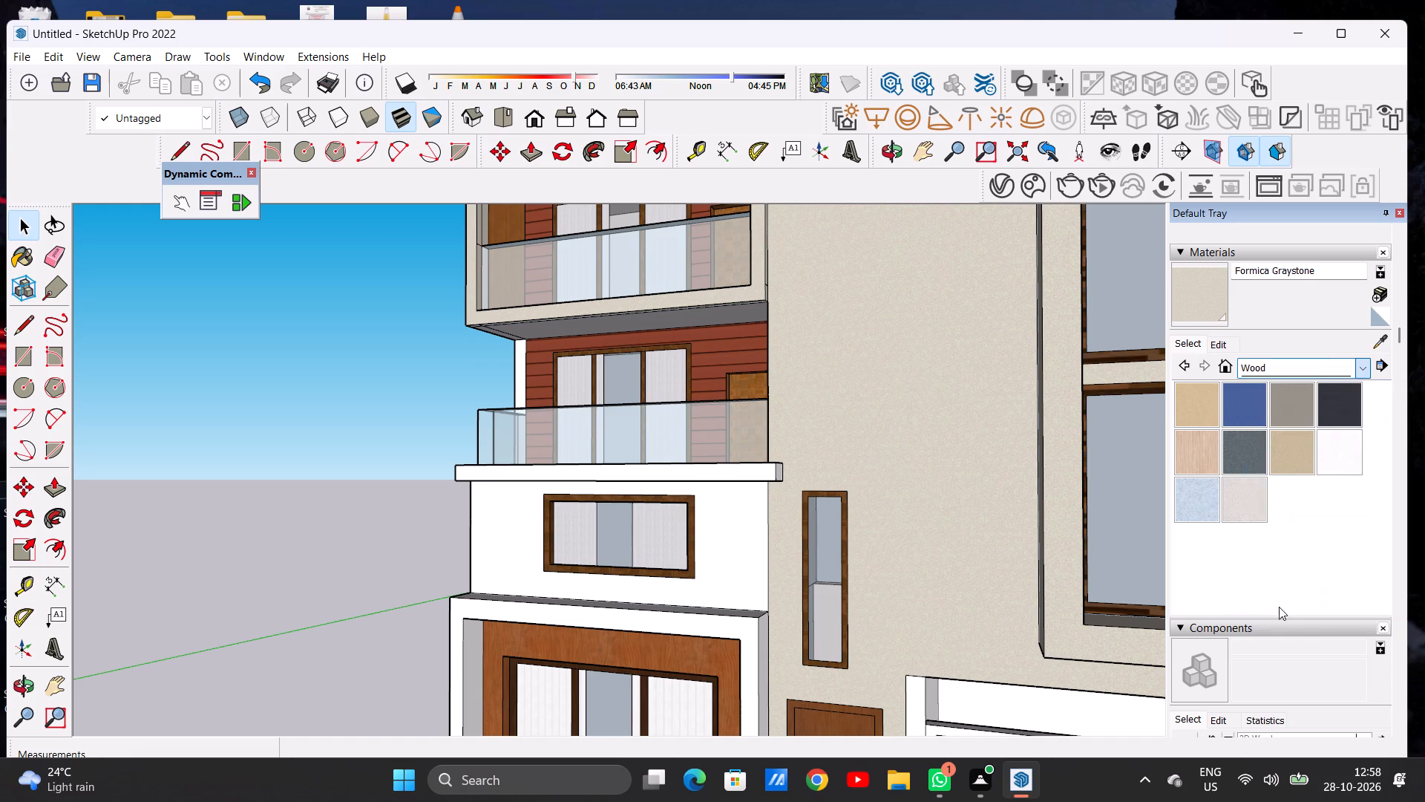
left_click(1188, 399)
middle_click_drag(566, 623, 586, 607)
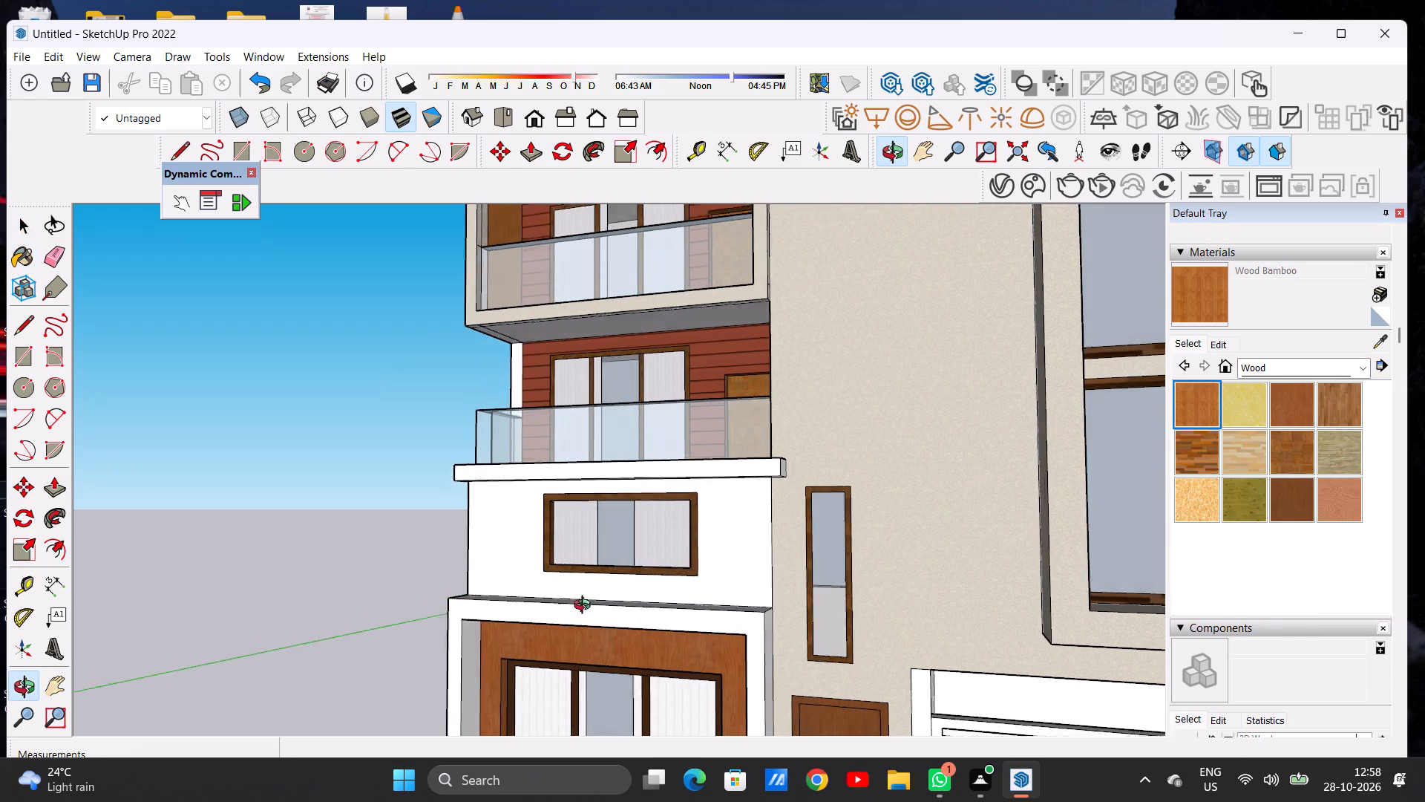
middle_click_drag(586, 607, 719, 491)
scroll(736, 468, "up", 7)
left_click(738, 455)
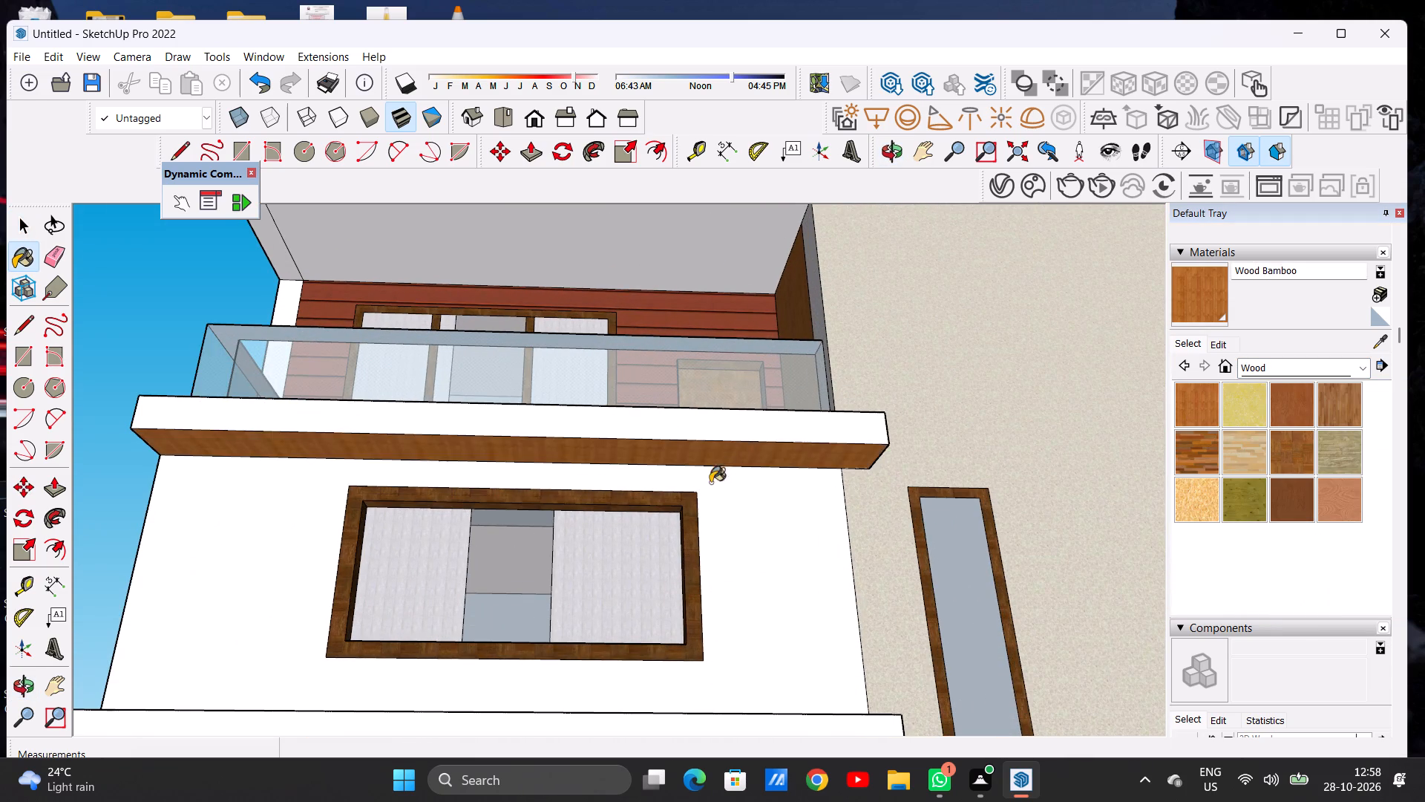
scroll(695, 509, "down", 4)
middle_click_drag(646, 513, 634, 646)
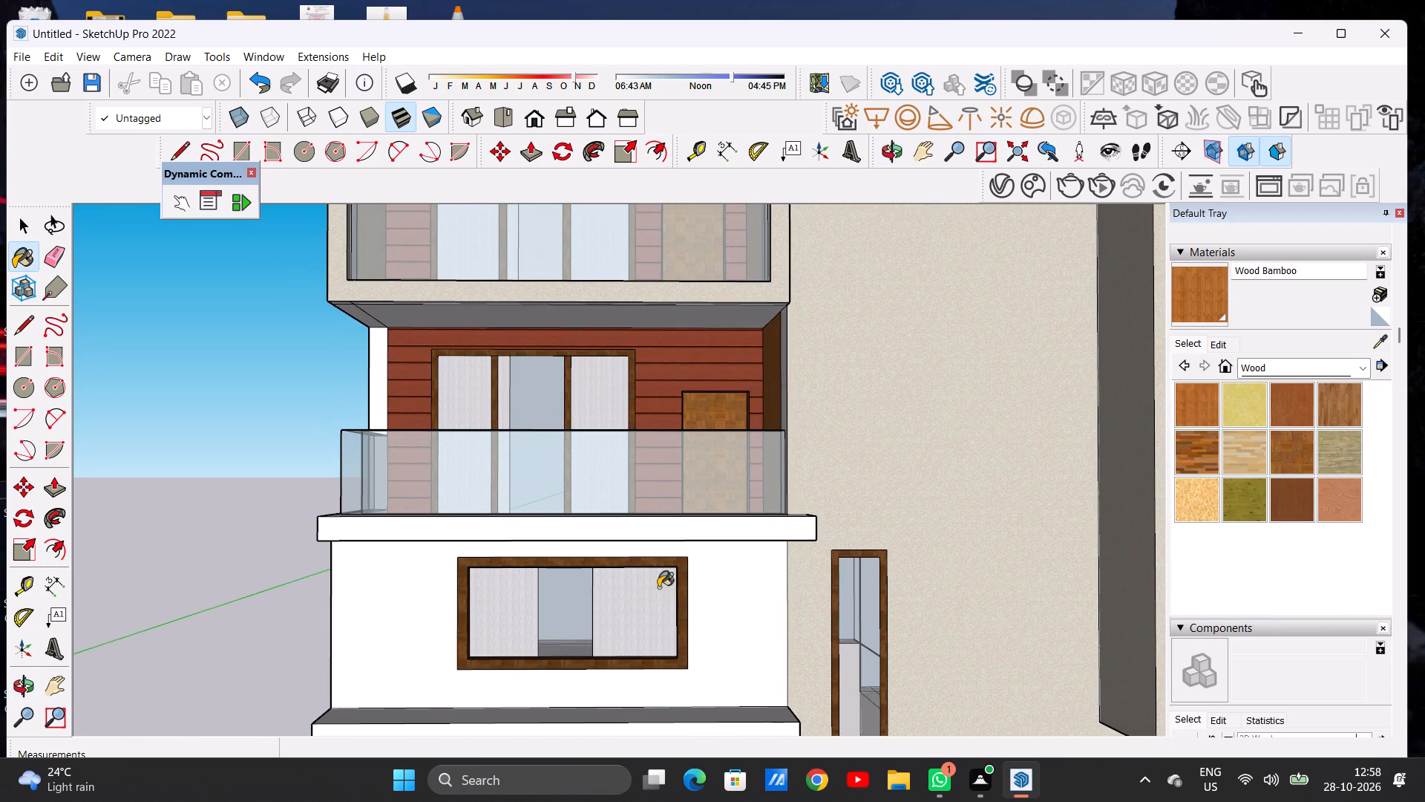
key("space")
Examine the whole house exterior from the side and front, down to the ground-floor facade and boundary wall.
scroll(728, 524, "down", 8)
middle_click_drag(501, 544, 789, 619)
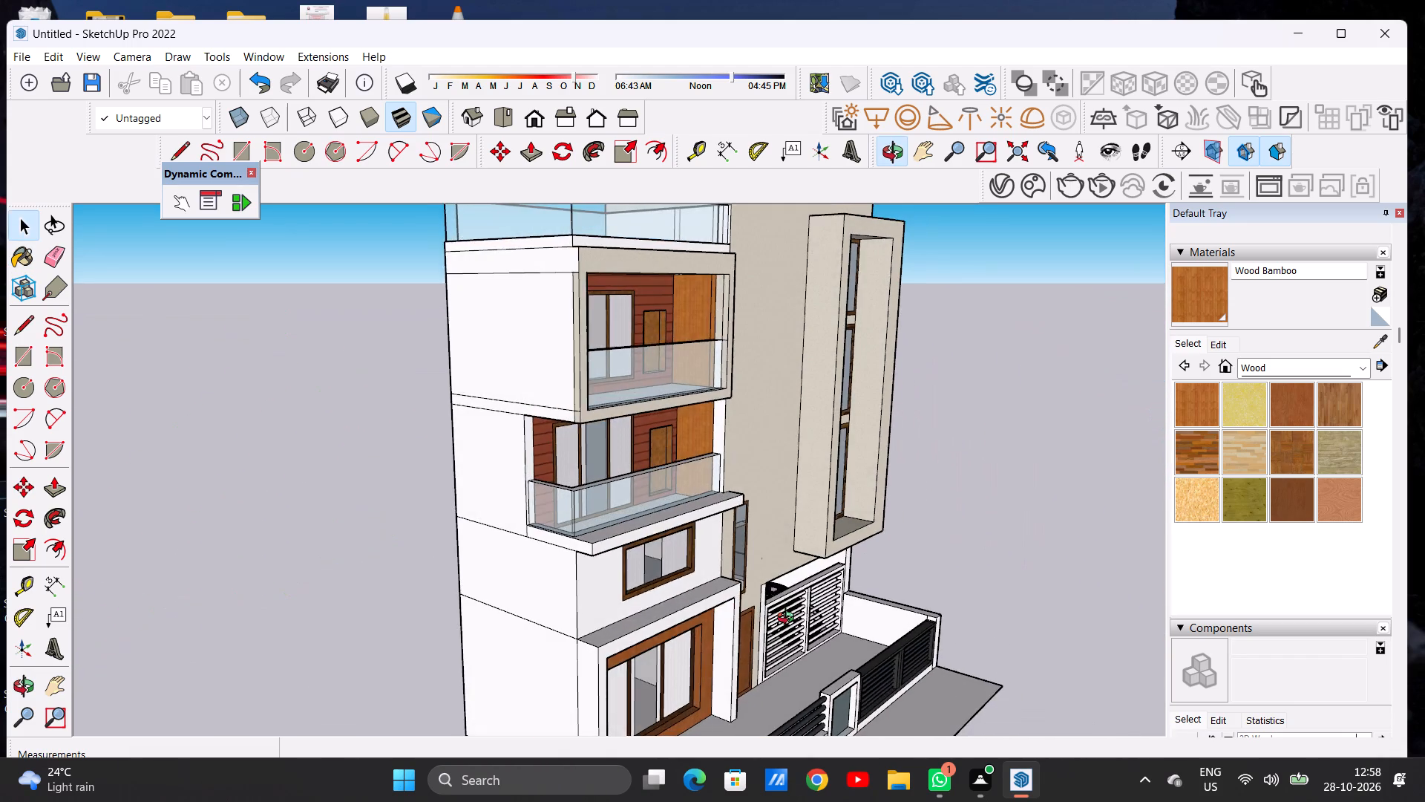
middle_click_drag(789, 619, 471, 538)
scroll(510, 545, "down", 5)
scroll(628, 504, "down", 5)
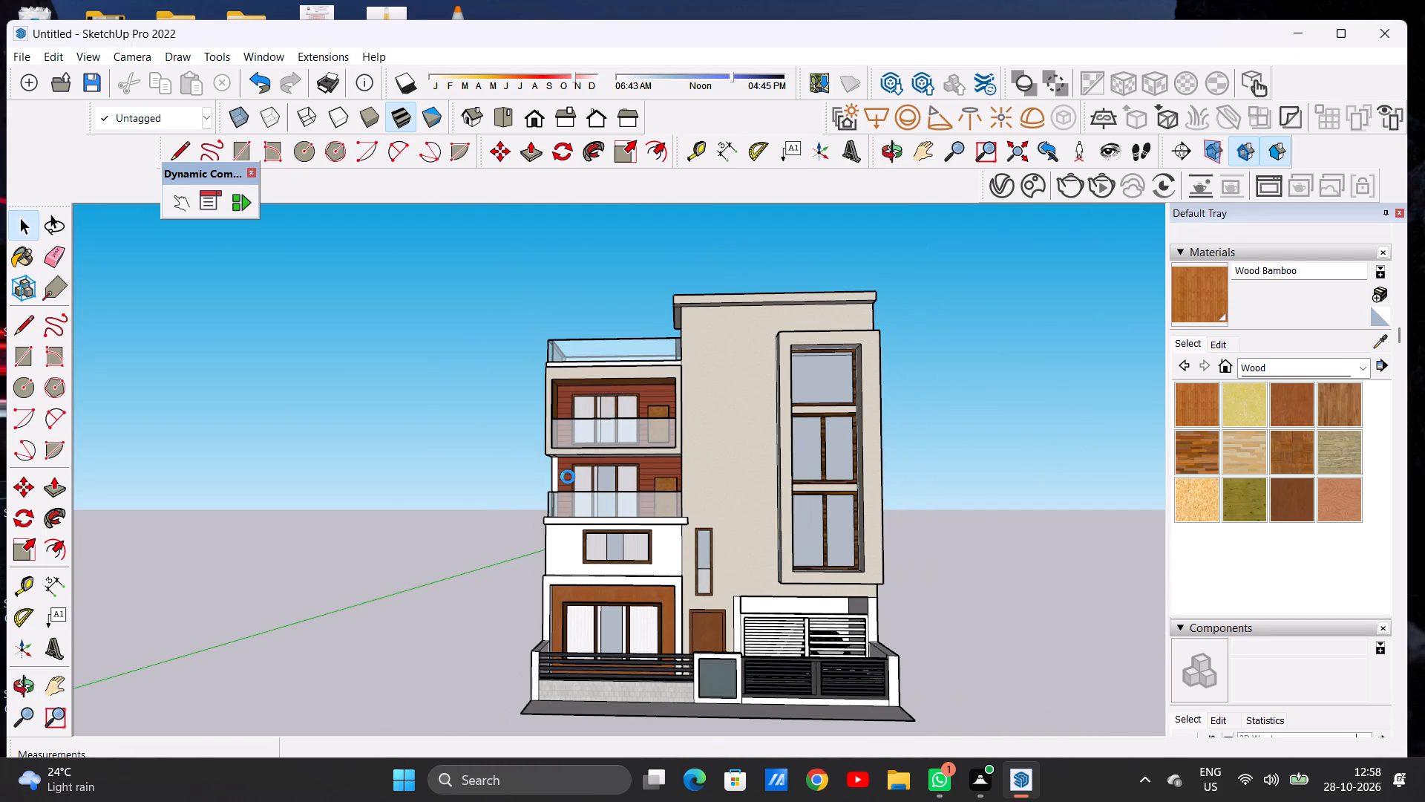
scroll(568, 477, "up", 8)
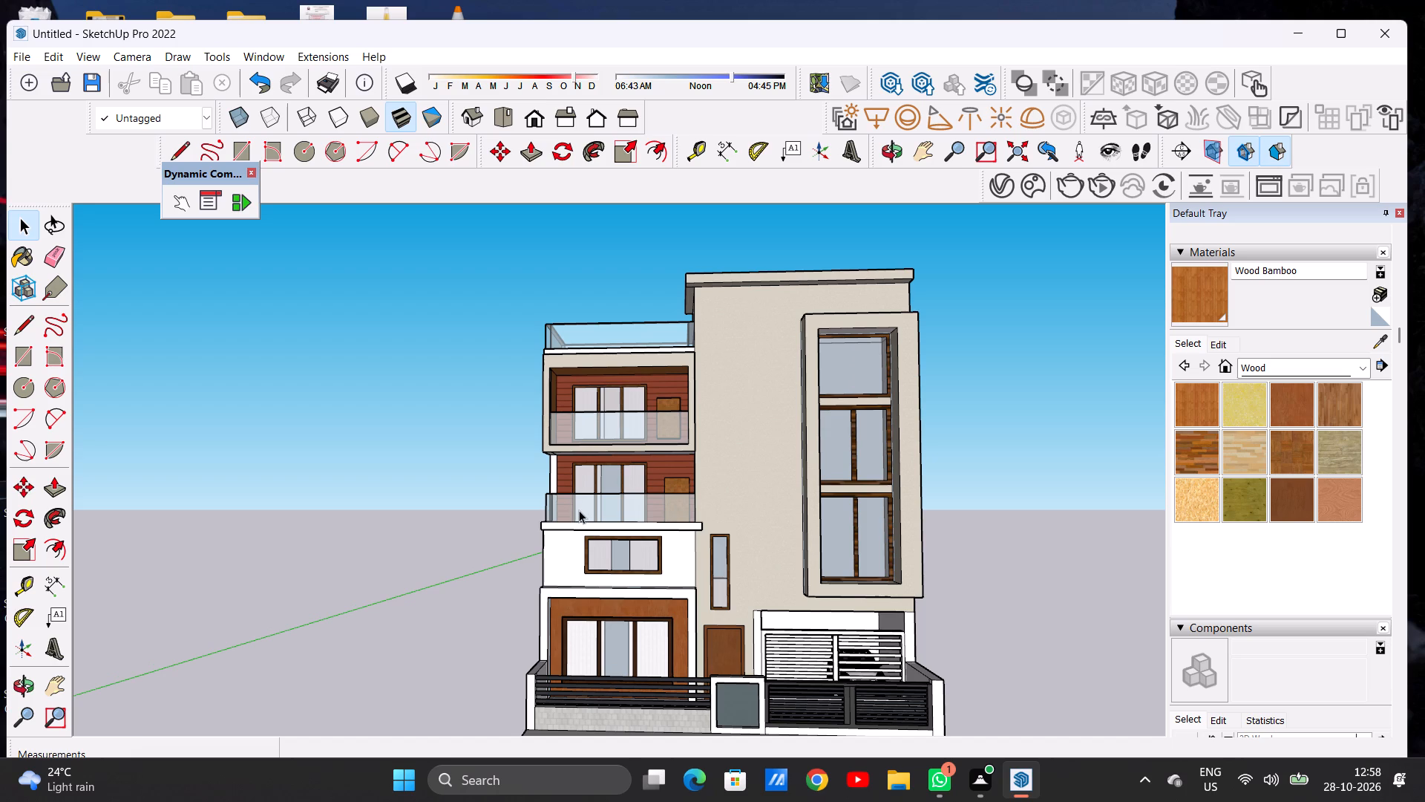
scroll(664, 389, "down", 6)
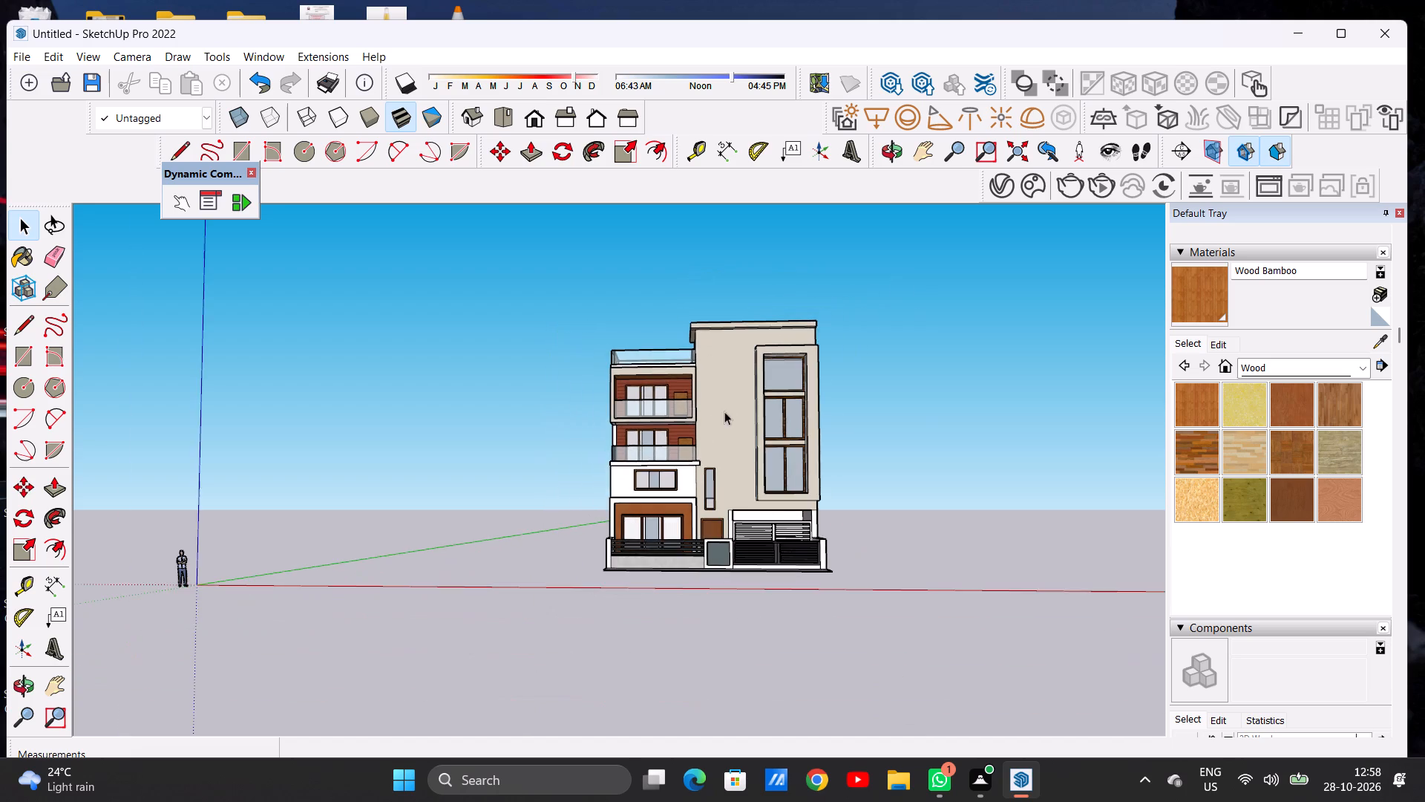
middle_click_drag(736, 467, 741, 564)
scroll(804, 537, "up", 4)
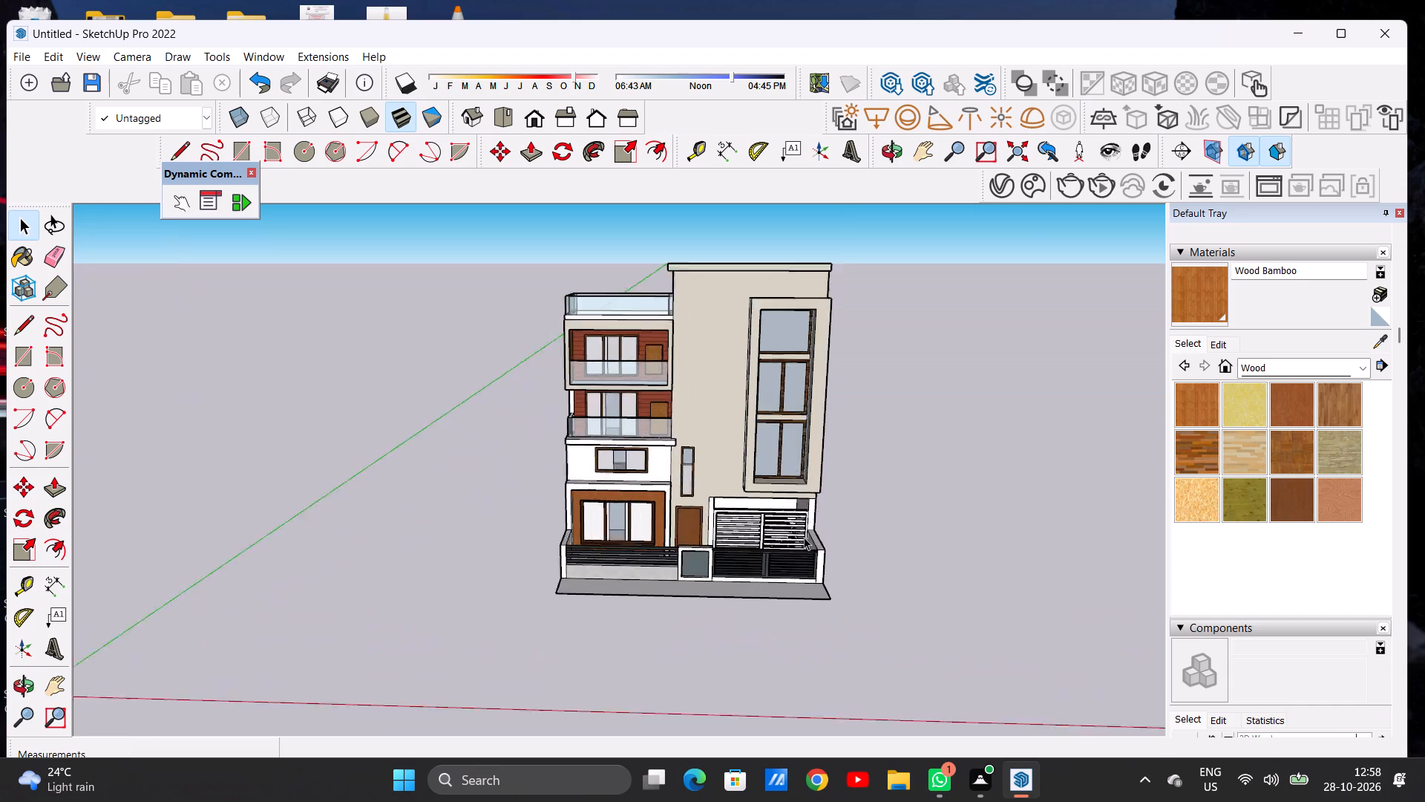
scroll(804, 537, "up", 5)
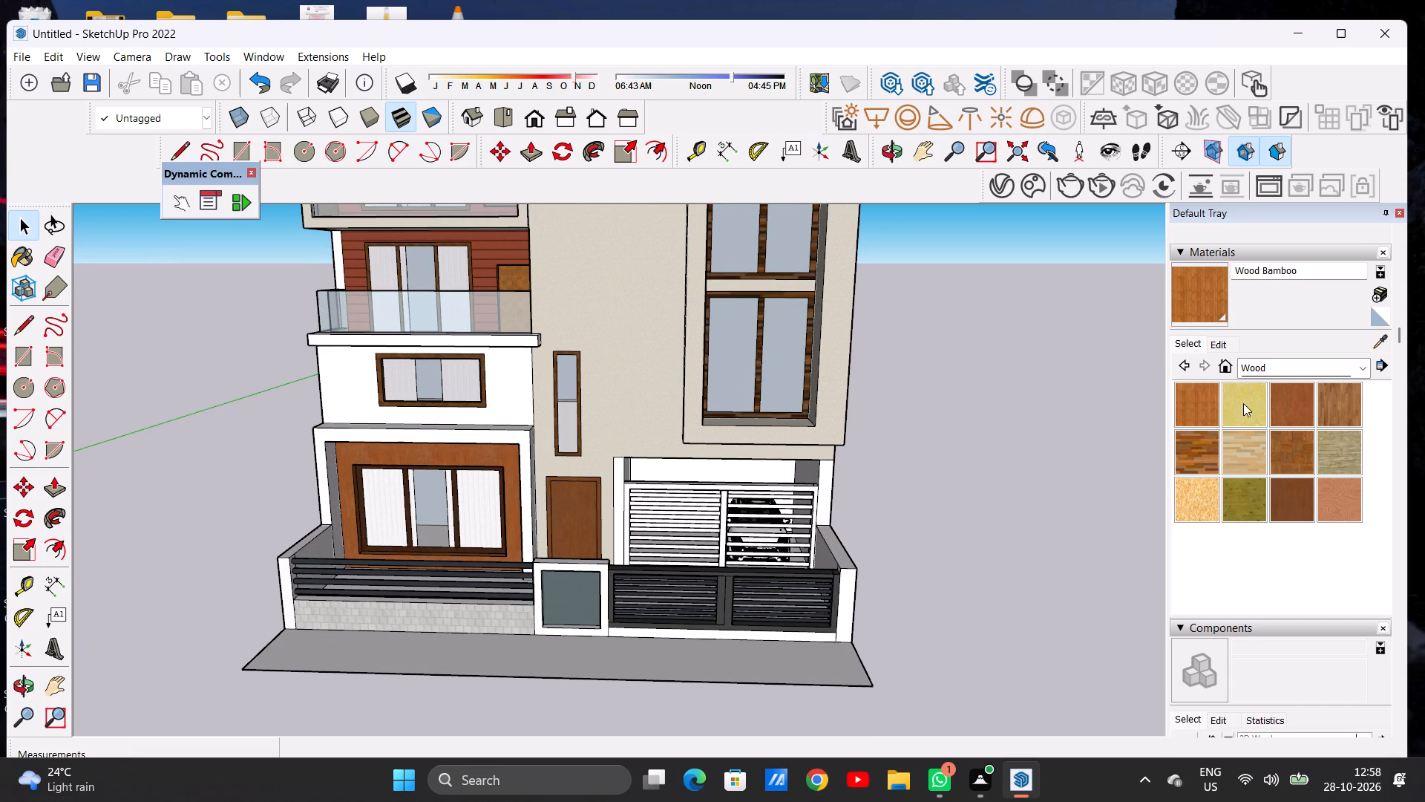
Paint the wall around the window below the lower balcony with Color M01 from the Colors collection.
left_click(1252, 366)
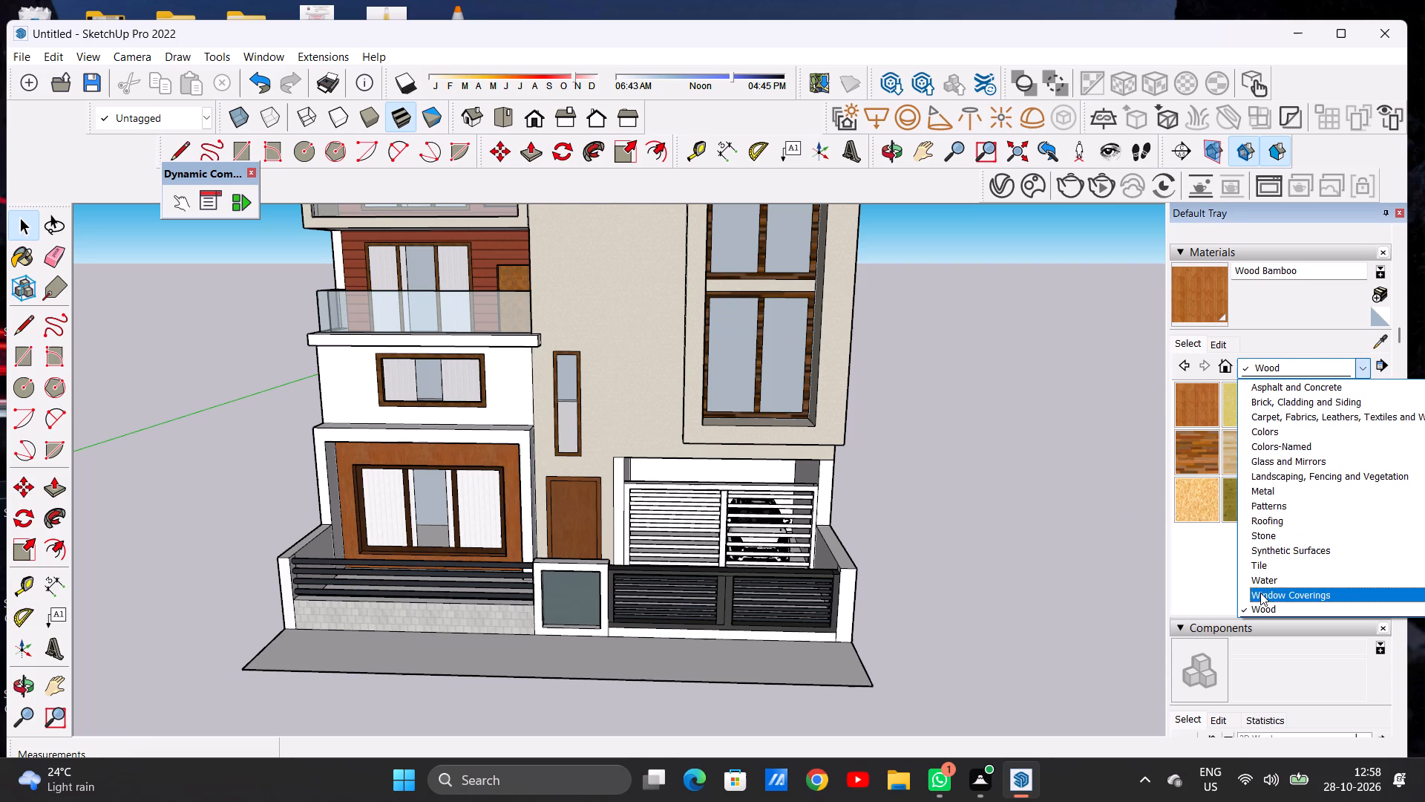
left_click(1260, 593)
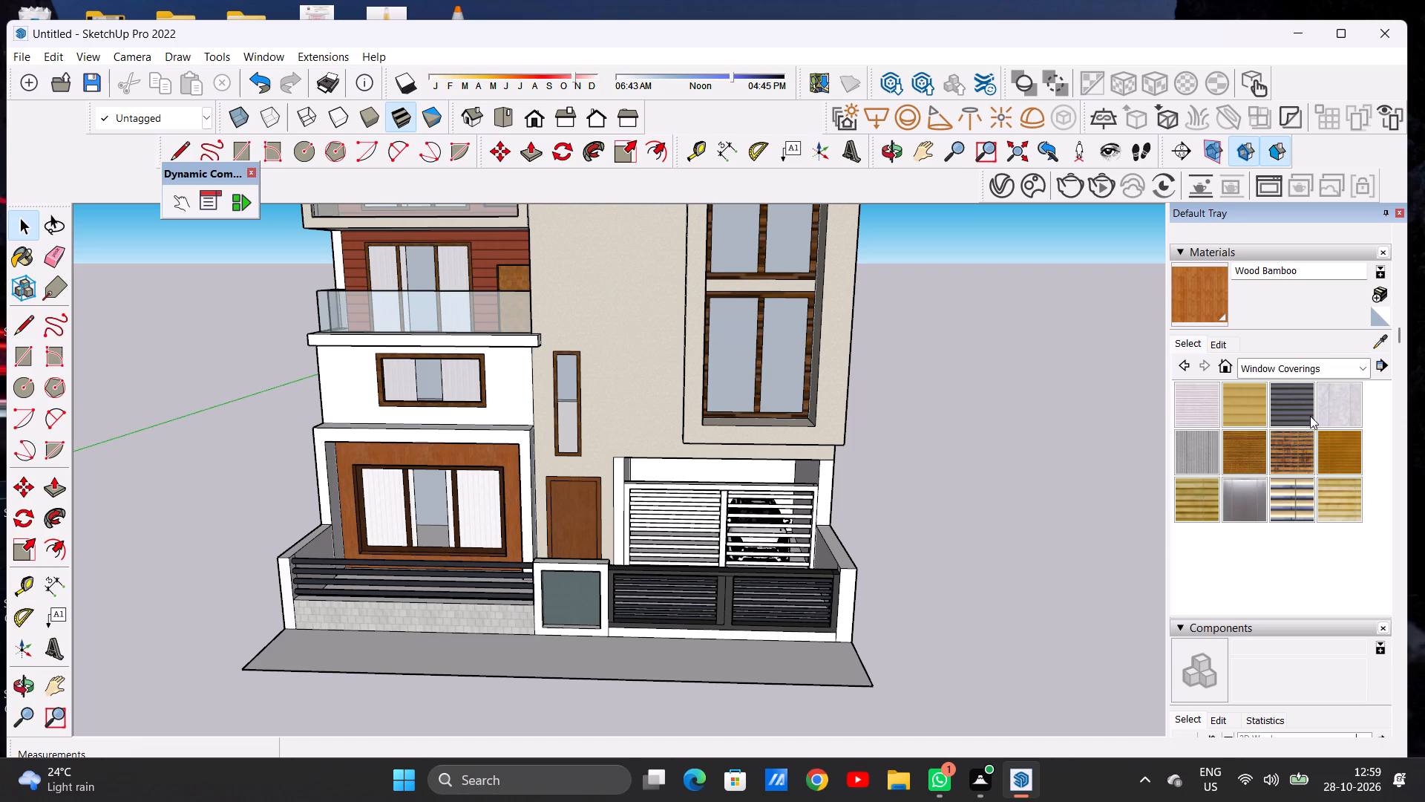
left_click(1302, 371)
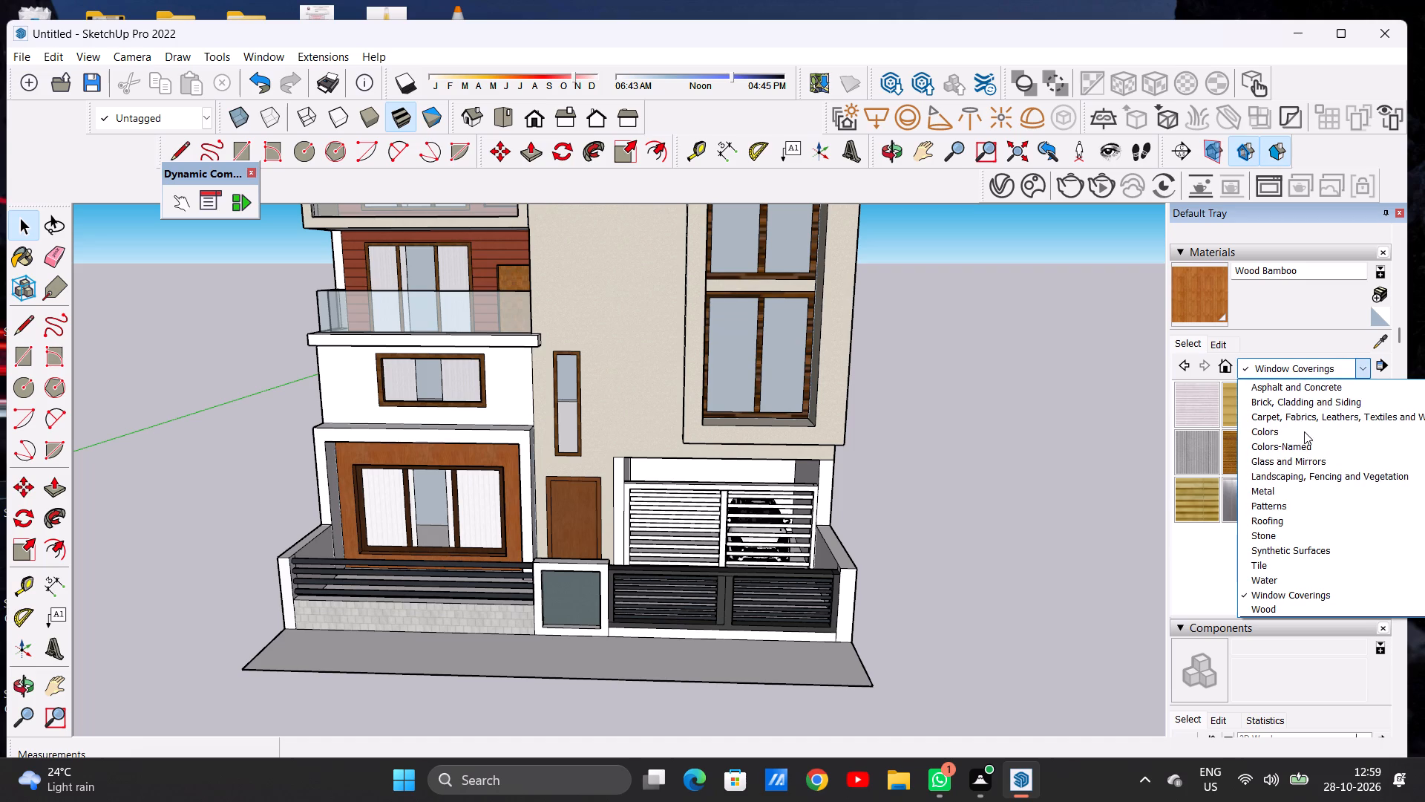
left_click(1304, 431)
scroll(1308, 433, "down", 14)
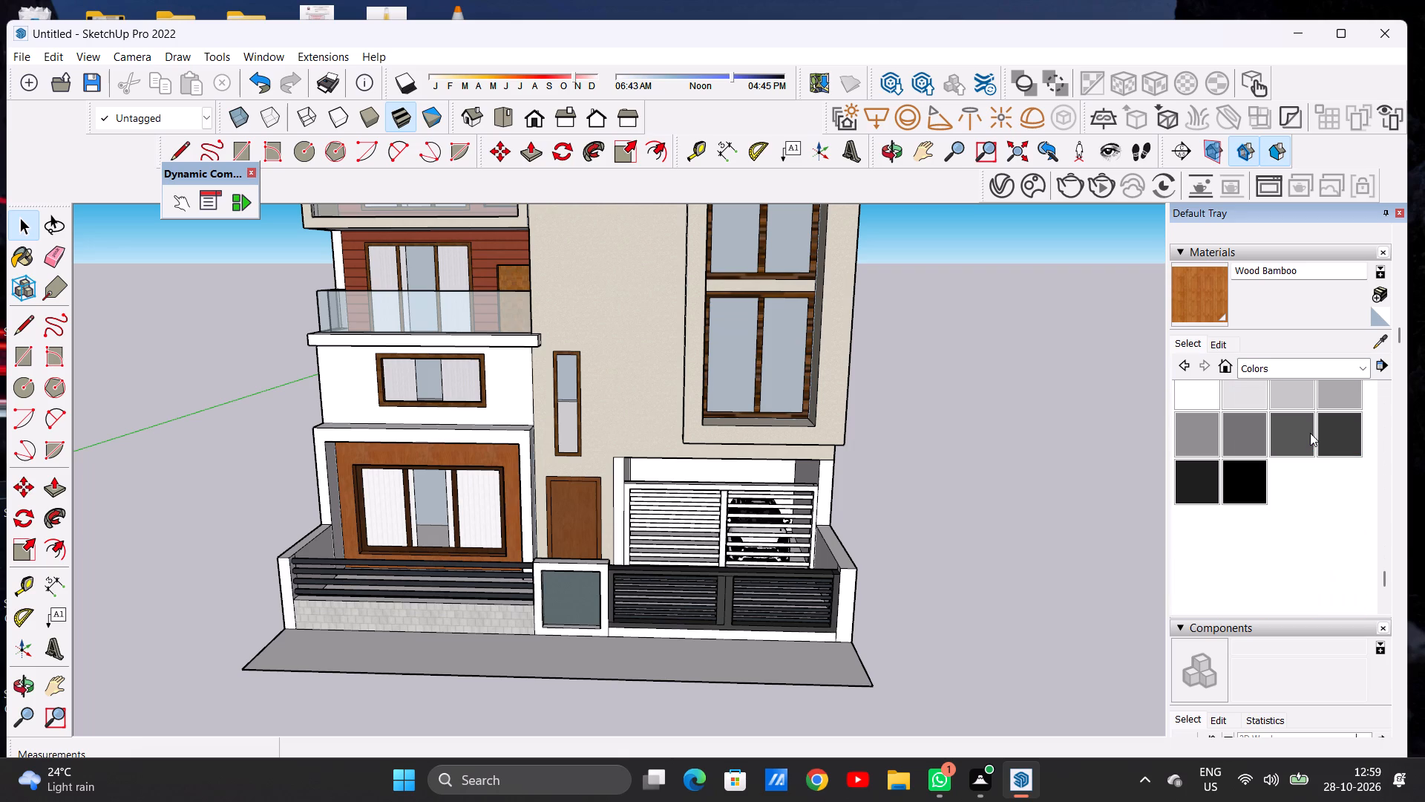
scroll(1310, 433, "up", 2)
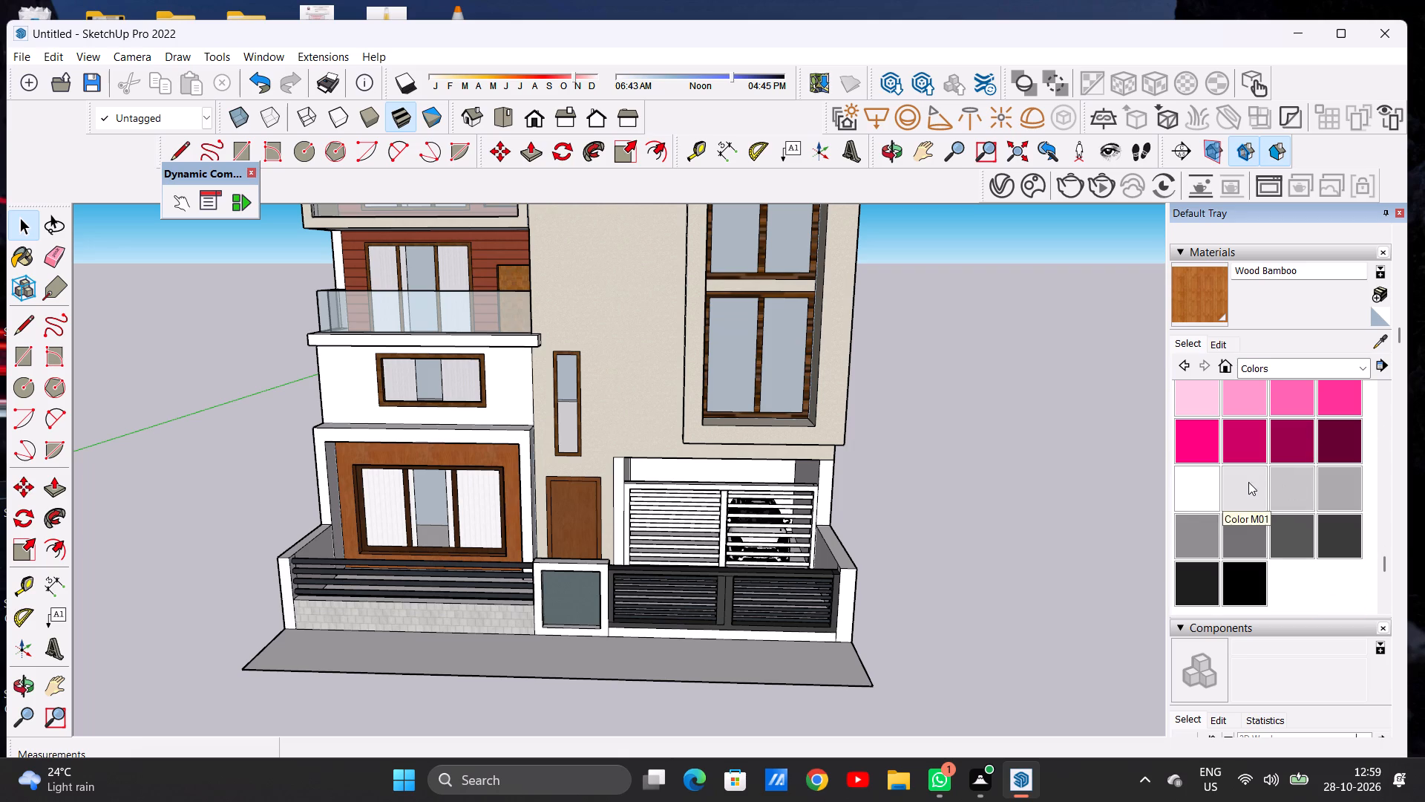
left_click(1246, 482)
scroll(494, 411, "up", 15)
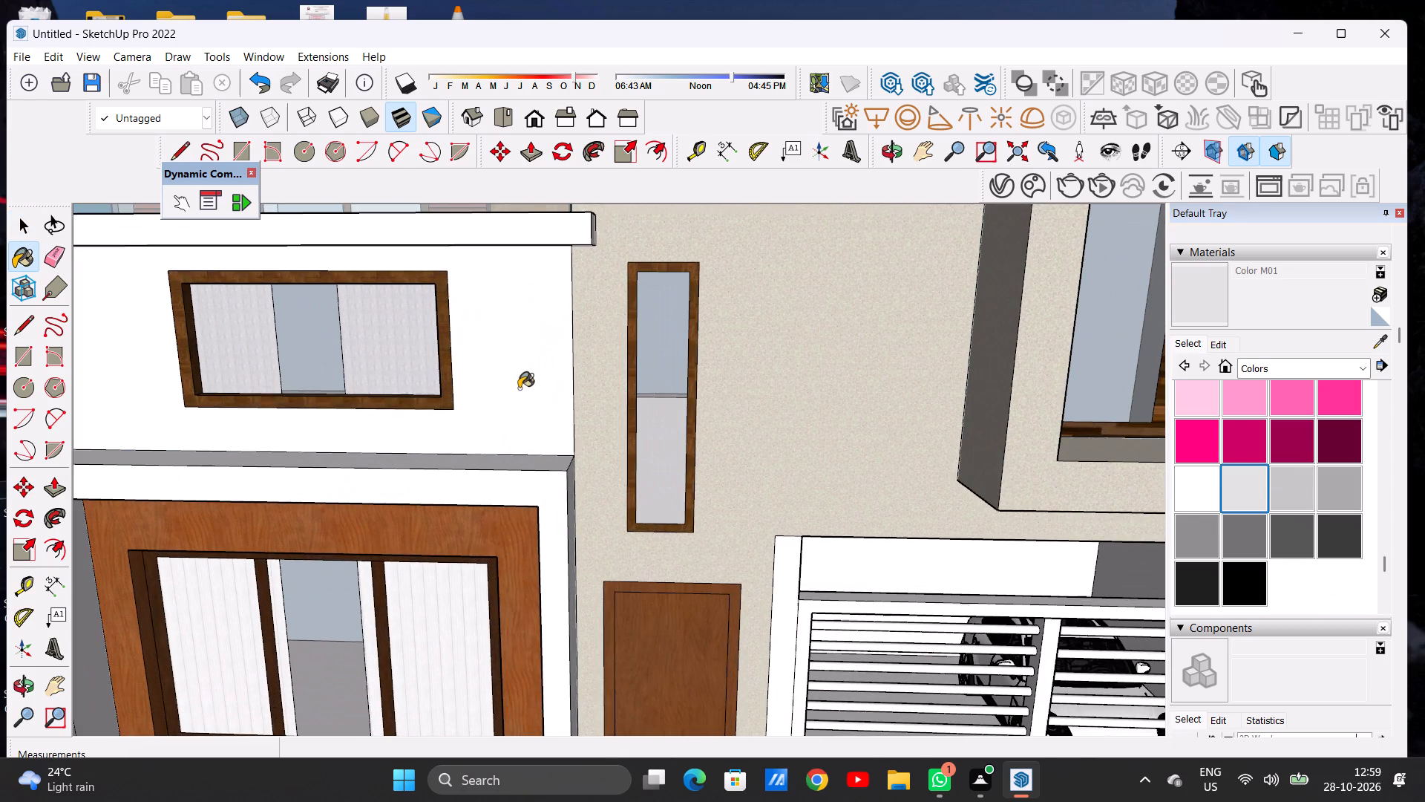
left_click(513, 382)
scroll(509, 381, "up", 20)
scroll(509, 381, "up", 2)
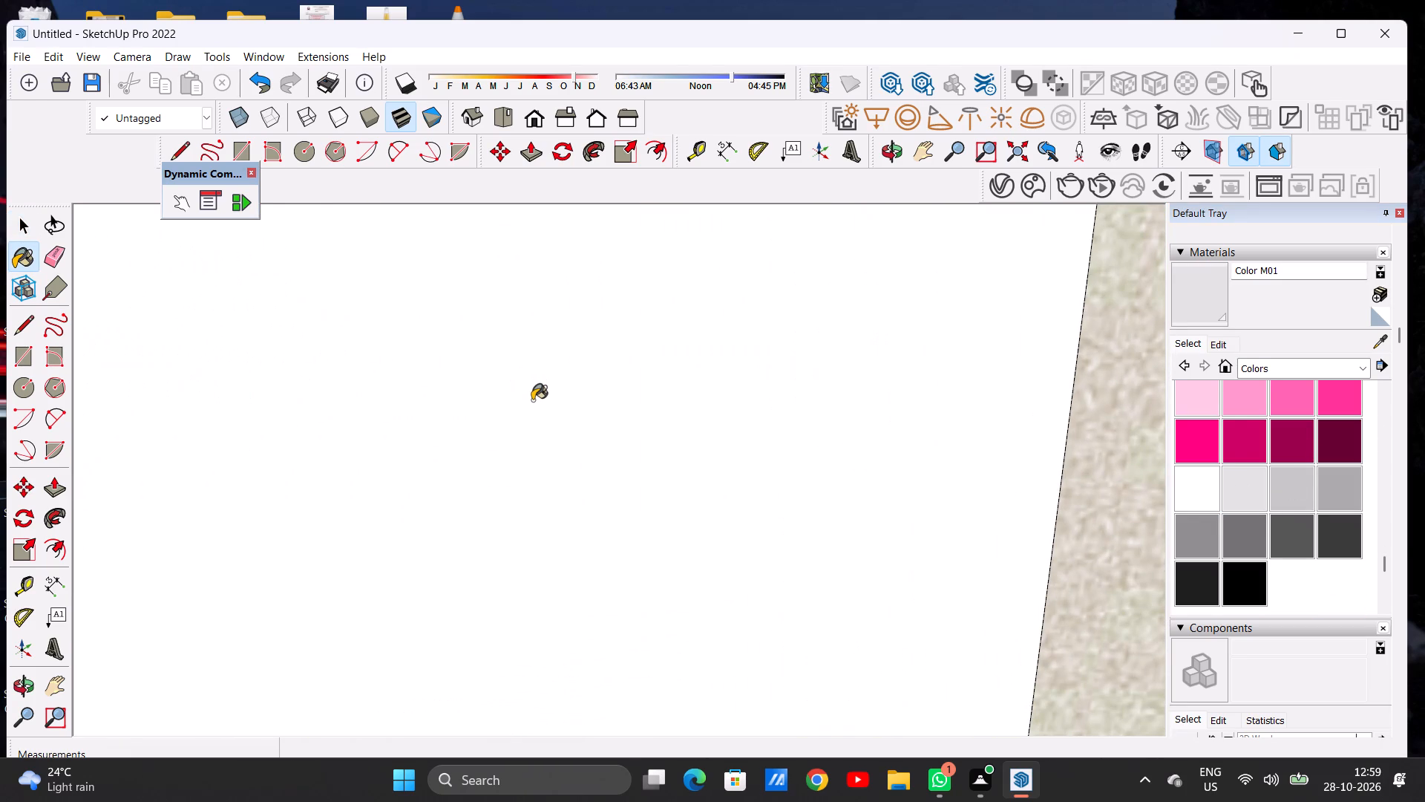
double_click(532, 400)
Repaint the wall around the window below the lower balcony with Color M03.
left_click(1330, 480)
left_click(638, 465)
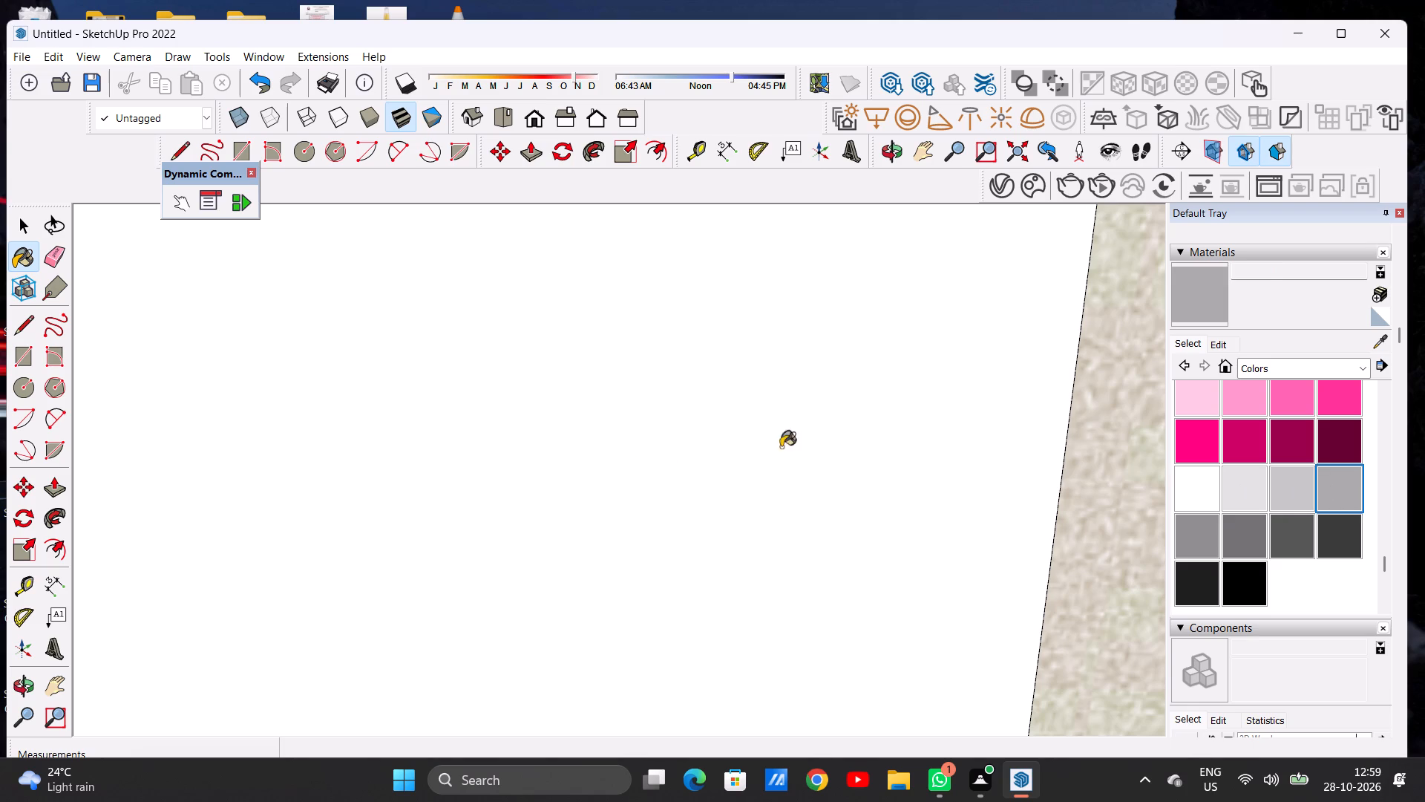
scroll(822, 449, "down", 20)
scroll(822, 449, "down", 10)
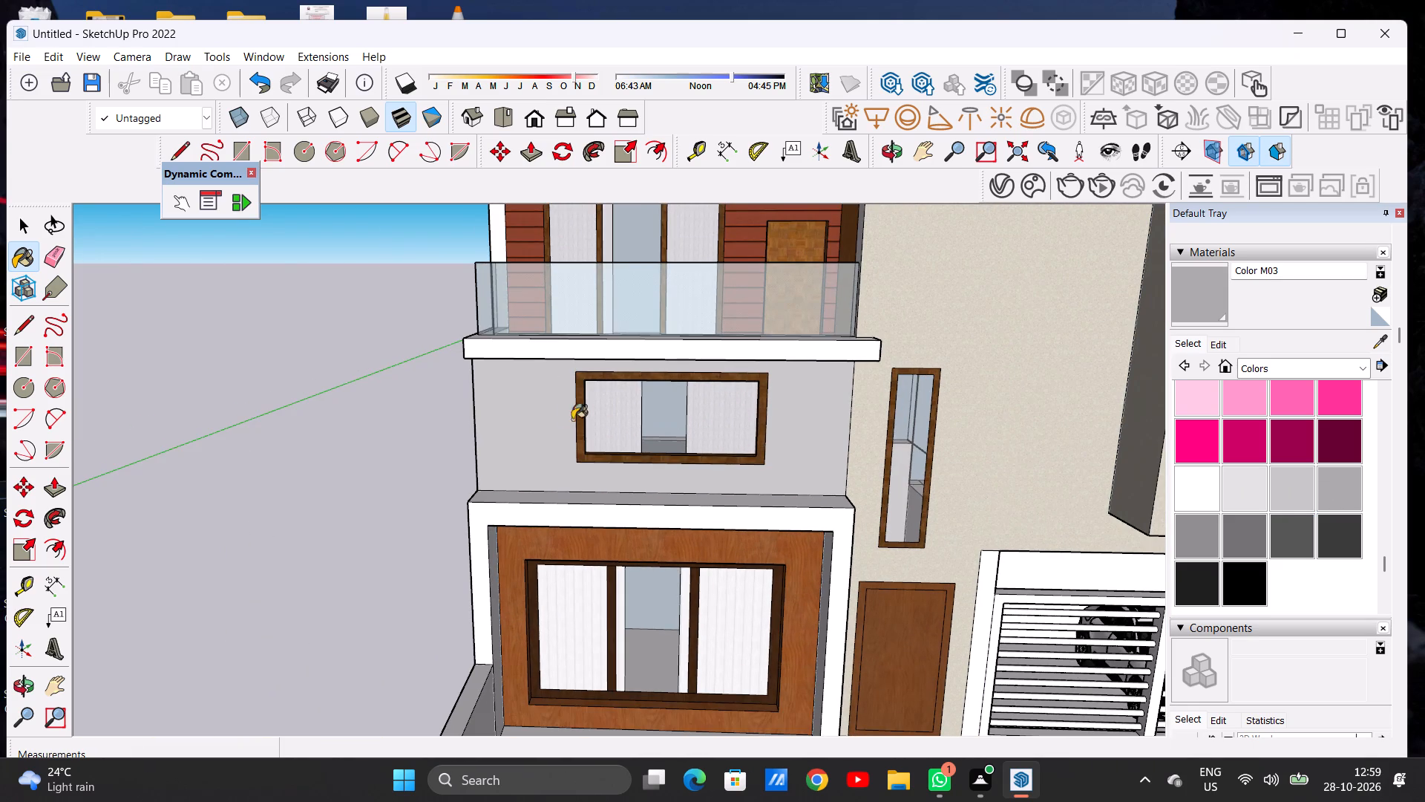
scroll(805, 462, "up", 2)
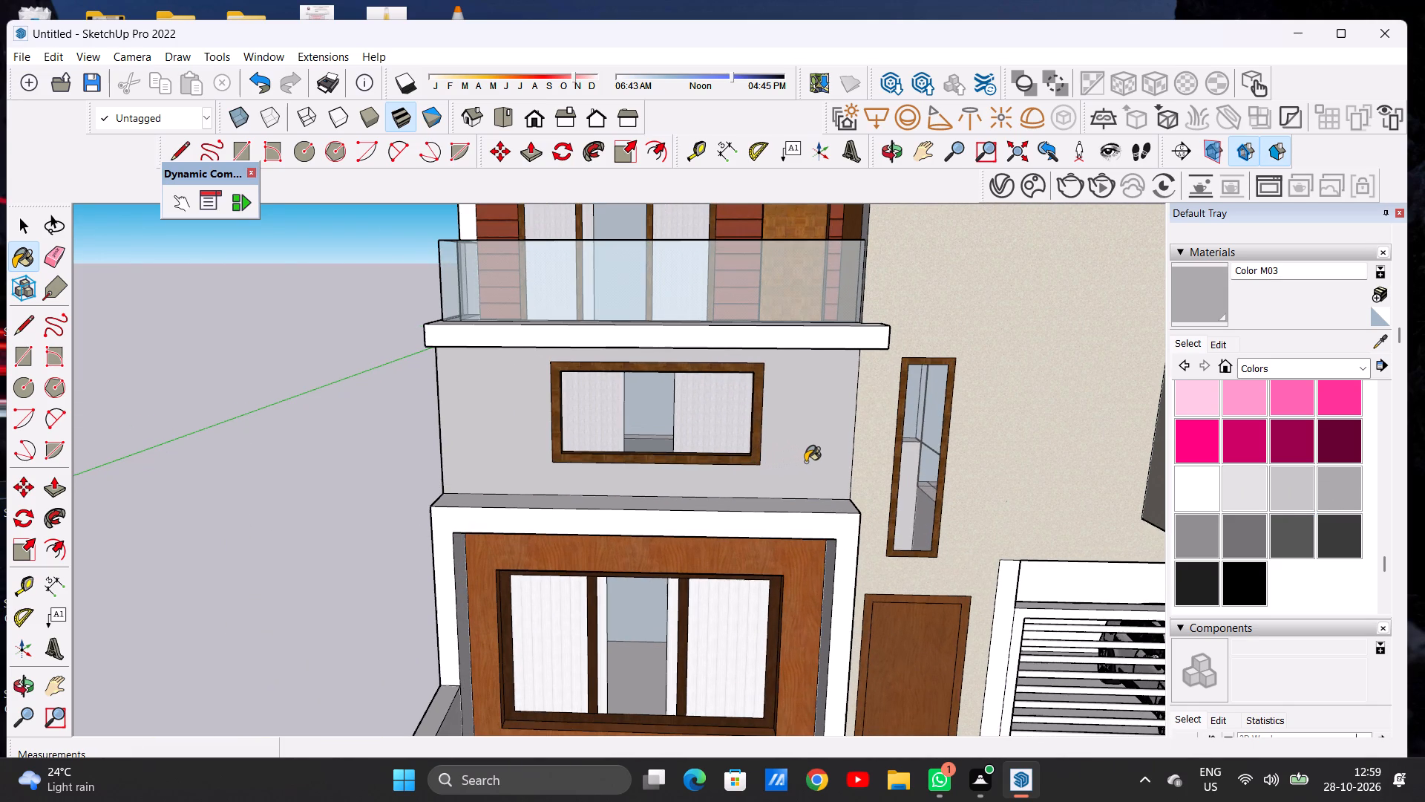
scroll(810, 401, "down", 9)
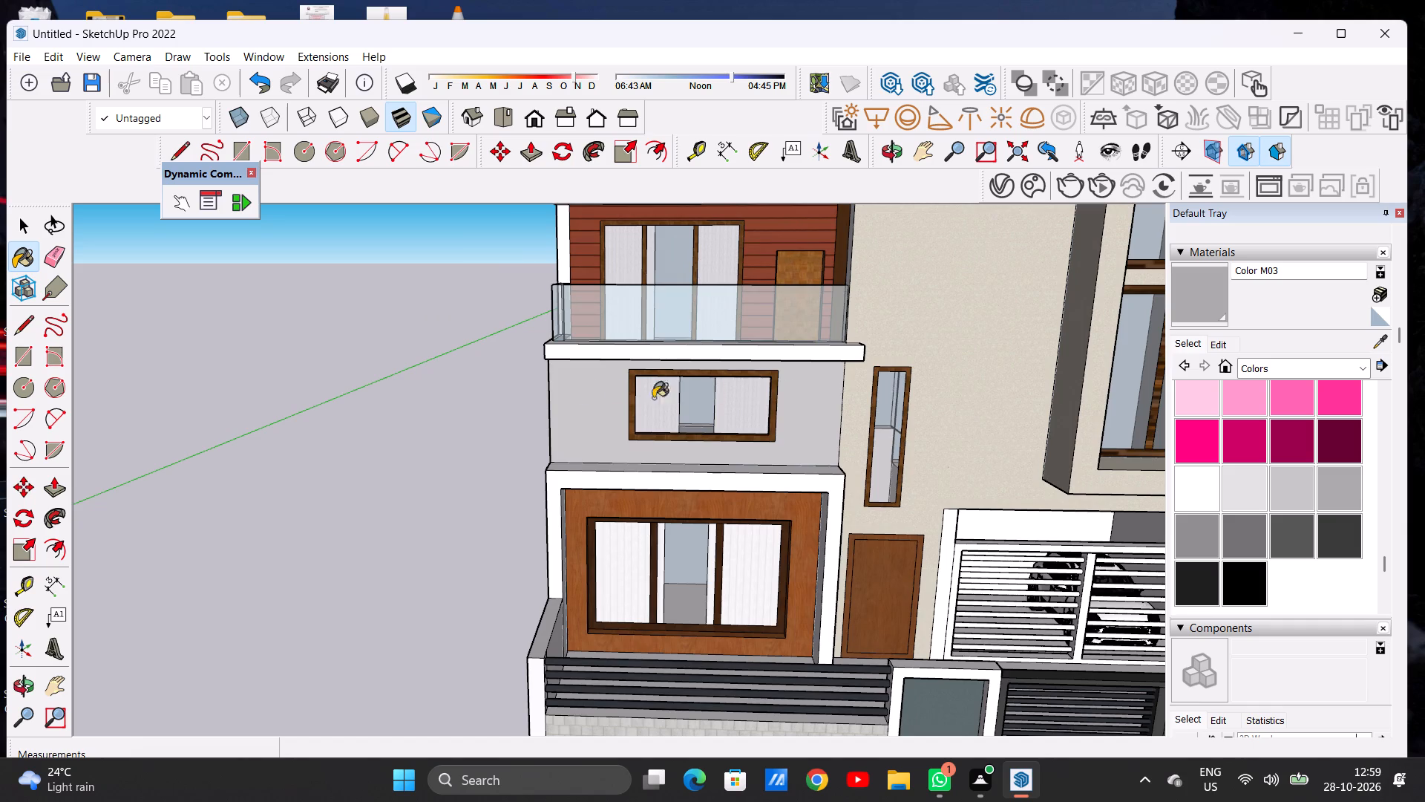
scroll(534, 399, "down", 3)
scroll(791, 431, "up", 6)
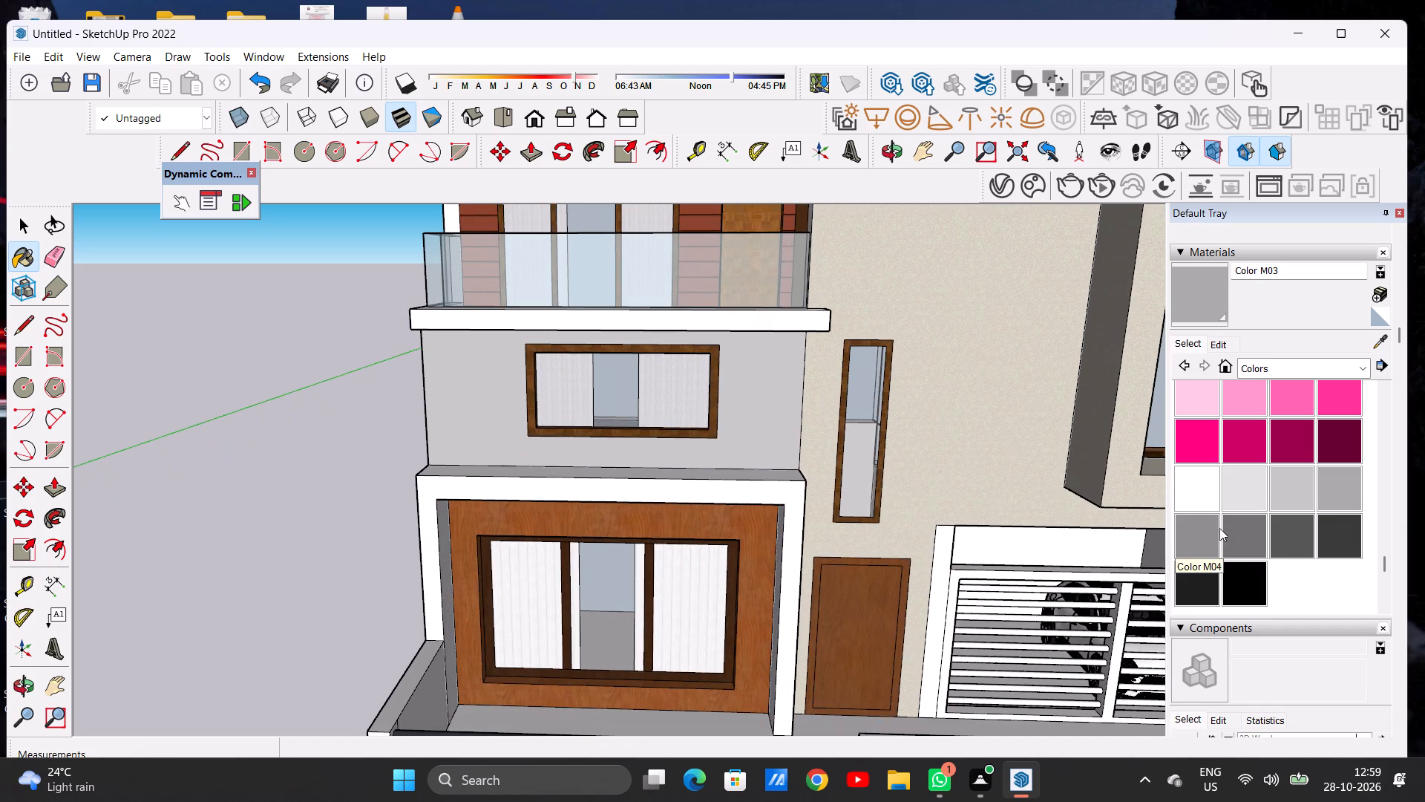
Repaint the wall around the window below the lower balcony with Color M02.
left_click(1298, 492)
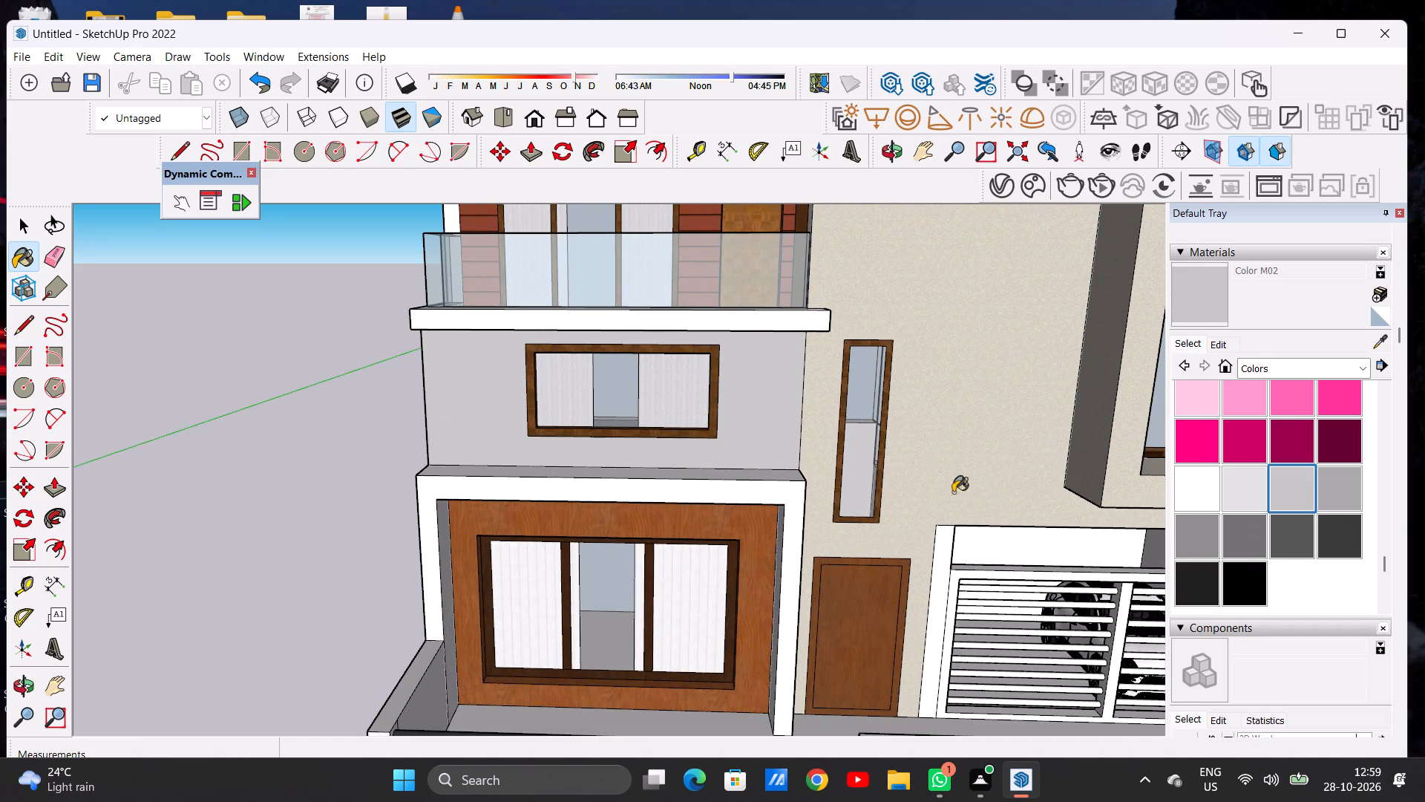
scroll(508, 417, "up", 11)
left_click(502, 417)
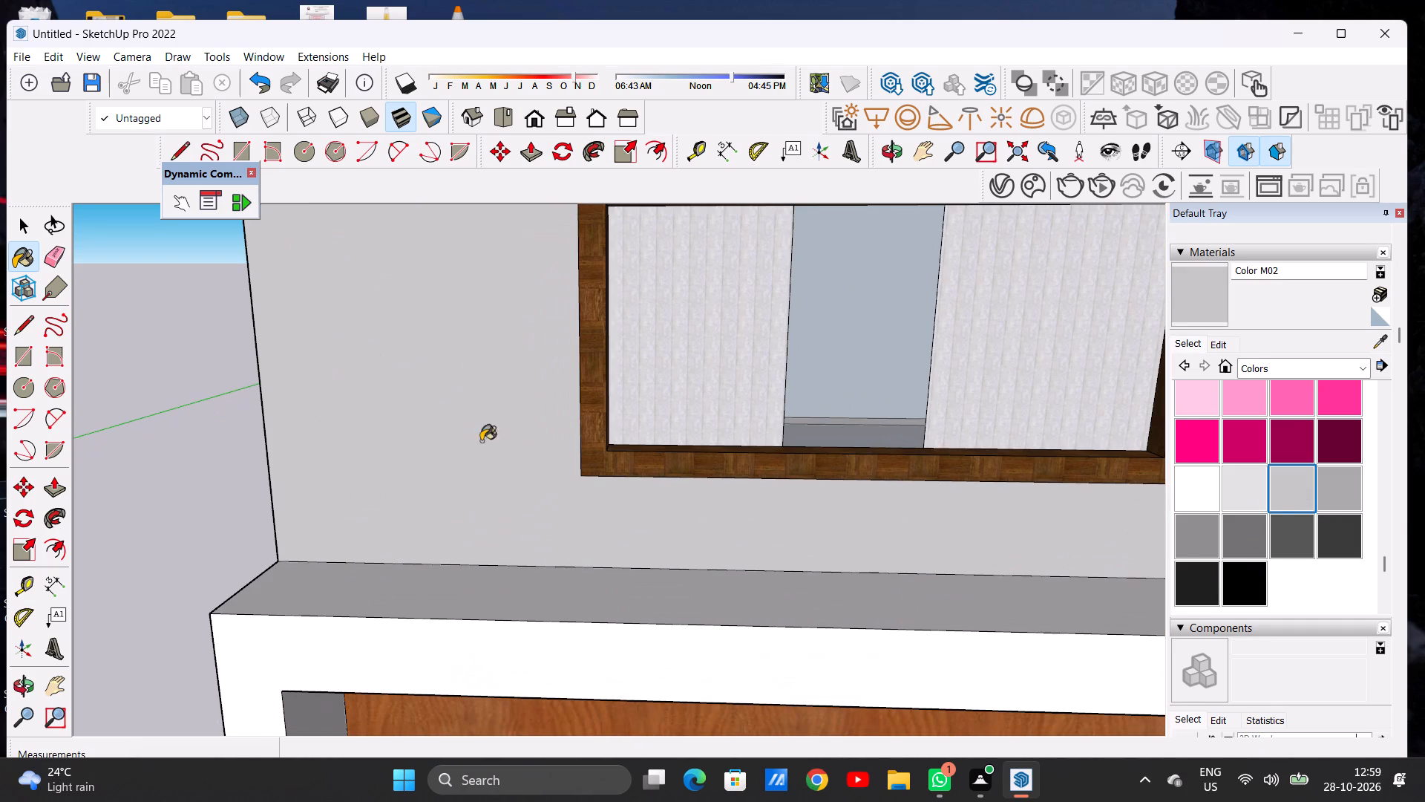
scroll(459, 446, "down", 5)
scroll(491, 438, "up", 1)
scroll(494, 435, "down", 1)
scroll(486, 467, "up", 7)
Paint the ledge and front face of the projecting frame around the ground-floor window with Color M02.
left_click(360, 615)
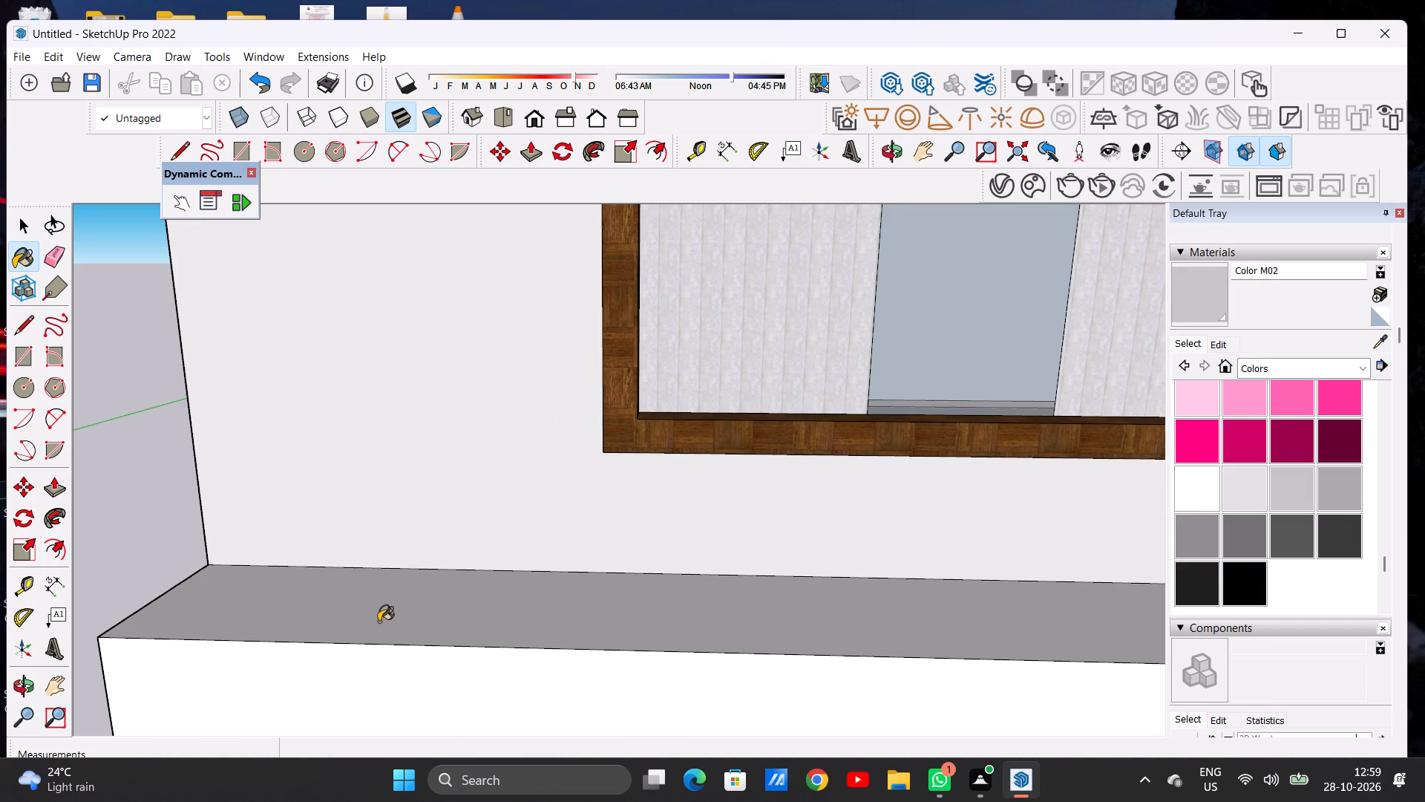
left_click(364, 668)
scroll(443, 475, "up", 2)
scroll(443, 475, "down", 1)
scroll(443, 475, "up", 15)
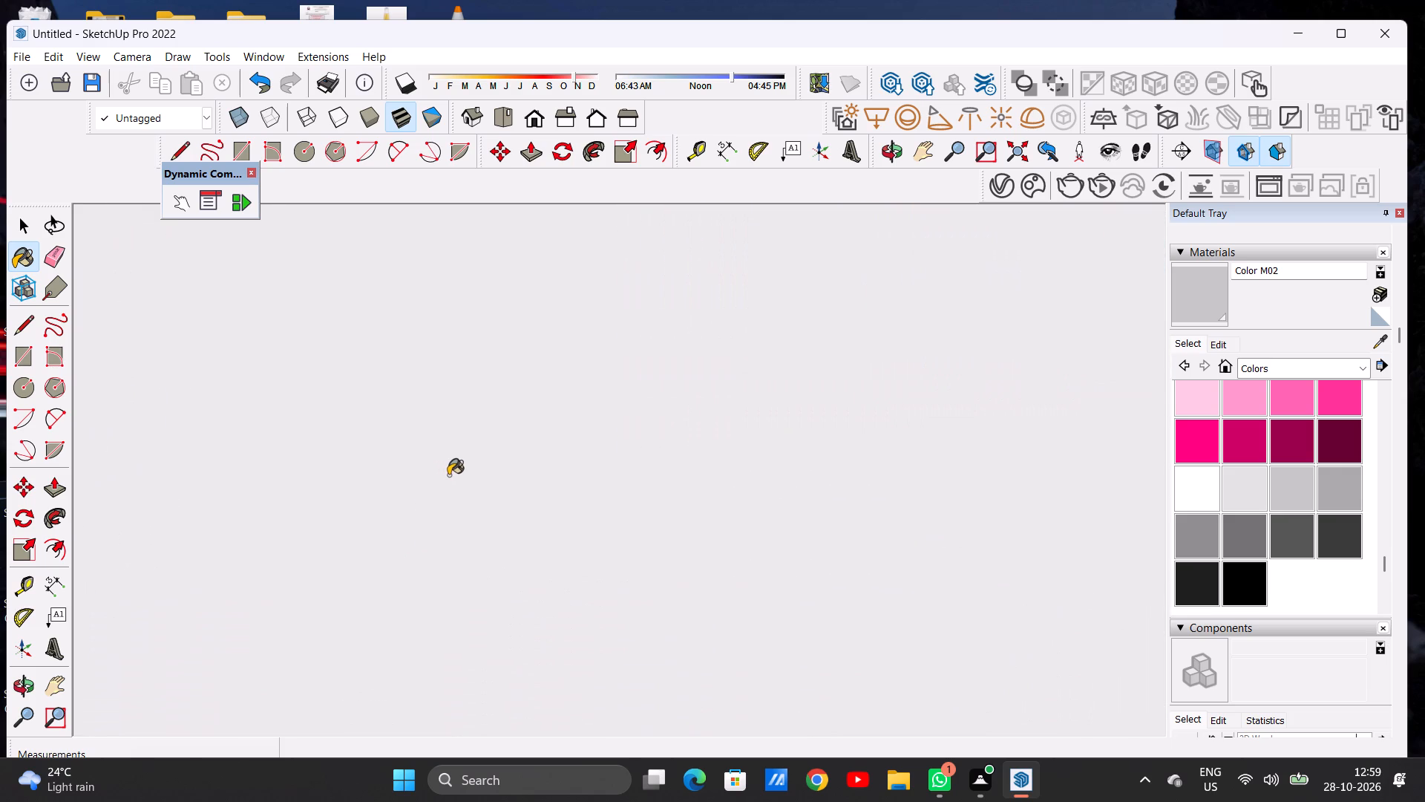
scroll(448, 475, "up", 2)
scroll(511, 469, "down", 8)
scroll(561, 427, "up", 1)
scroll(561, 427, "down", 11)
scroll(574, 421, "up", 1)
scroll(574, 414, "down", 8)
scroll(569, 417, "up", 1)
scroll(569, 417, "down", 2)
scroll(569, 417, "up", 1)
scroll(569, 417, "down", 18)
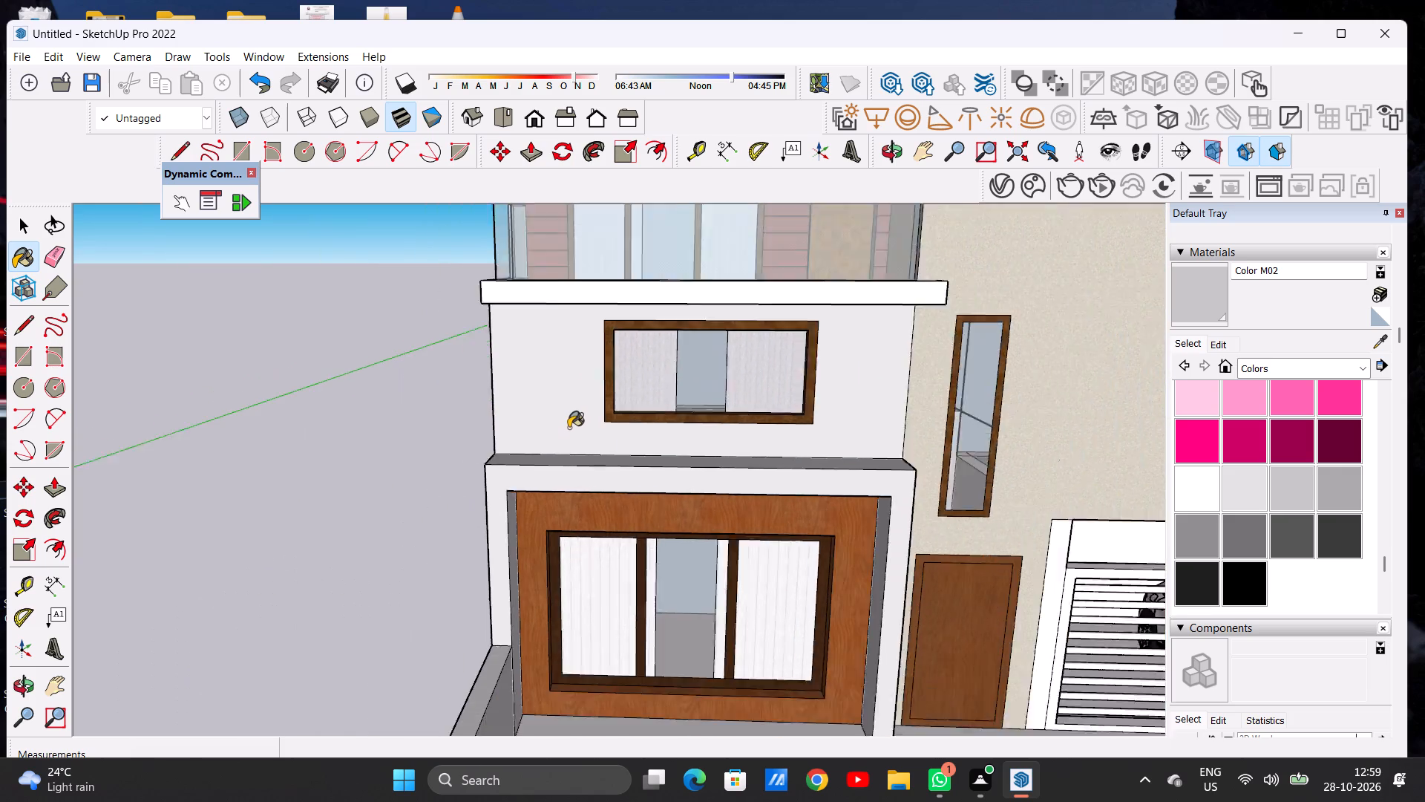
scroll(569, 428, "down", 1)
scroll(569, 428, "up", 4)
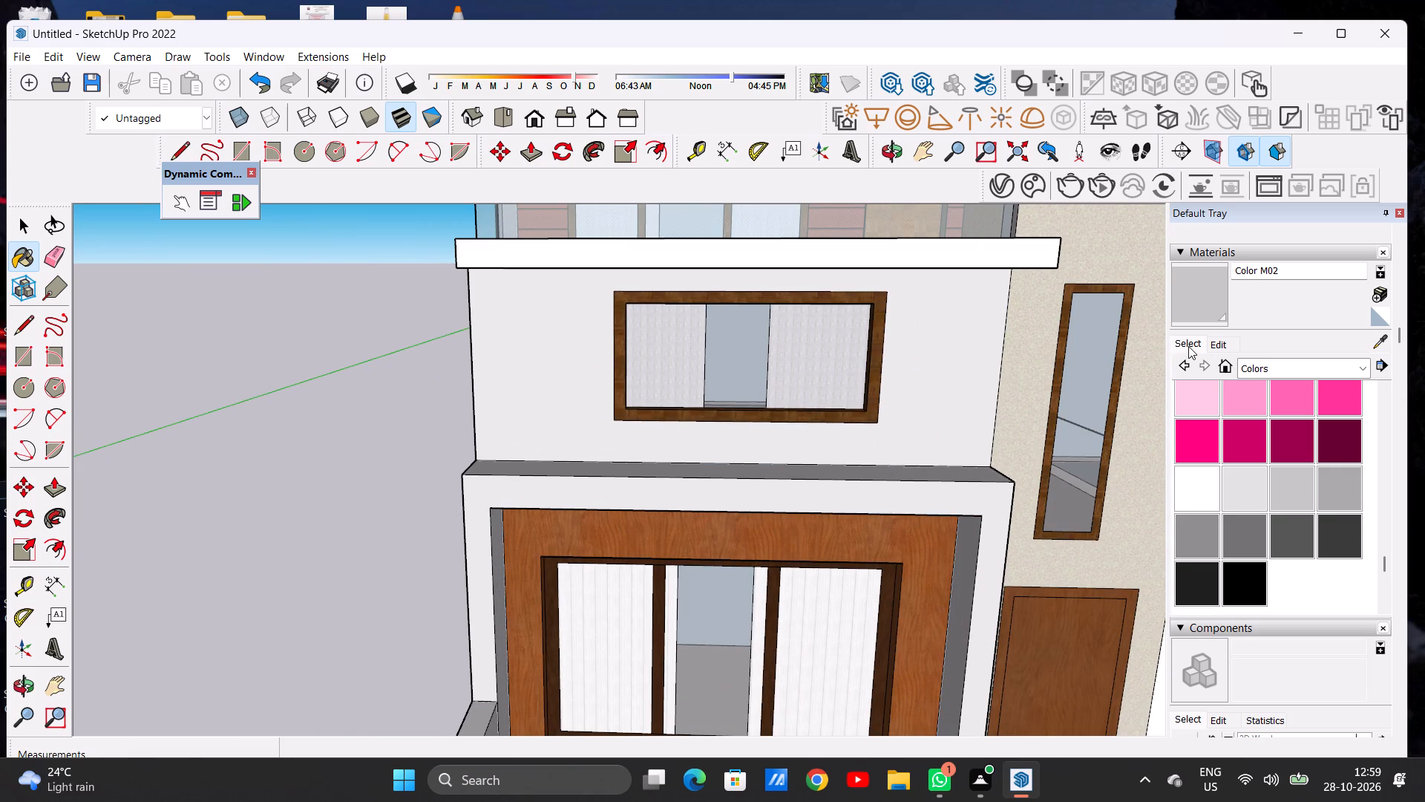
Paint the wall around the window below the lower balcony with Carrera Marble from the Stone collection.
left_click(1188, 346)
left_click(1249, 373)
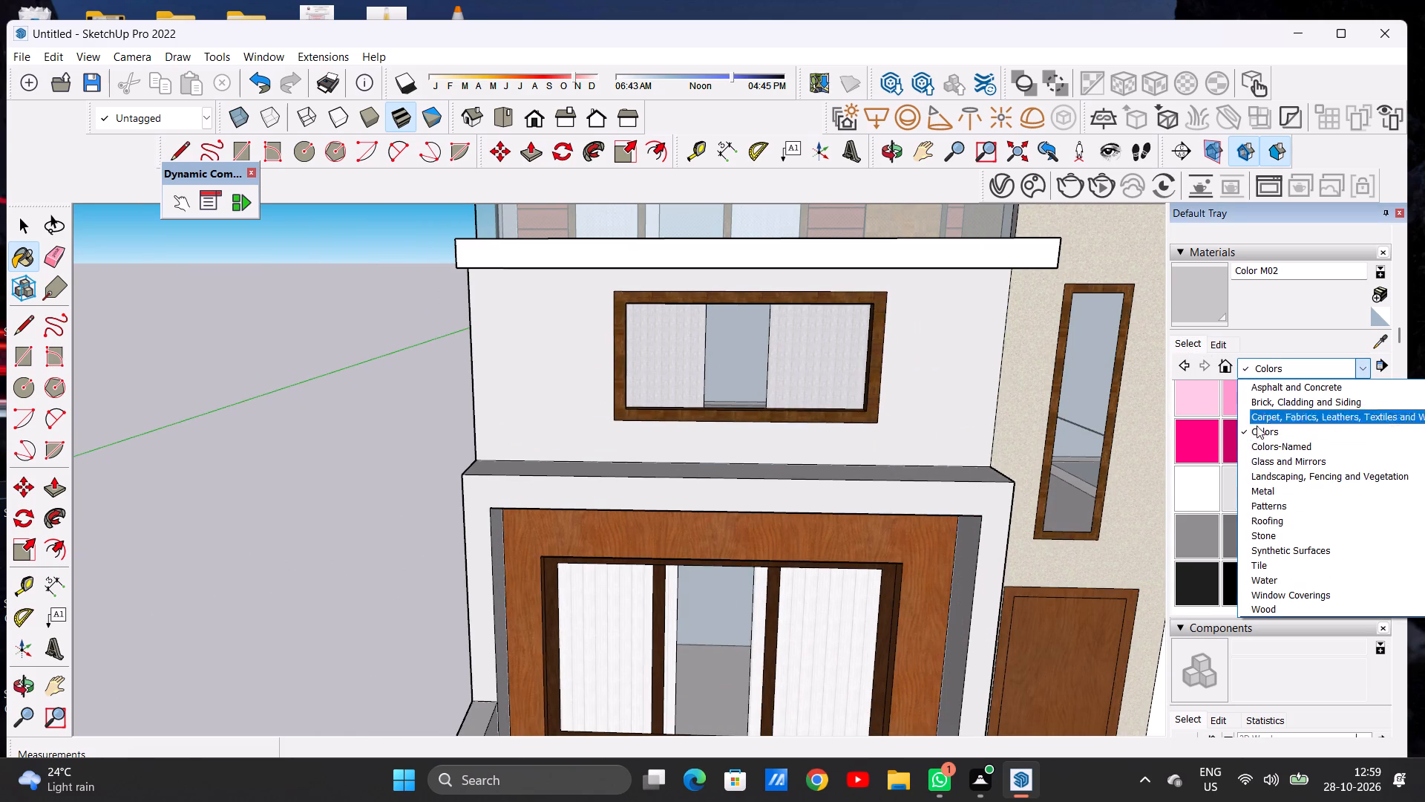
left_click(1282, 536)
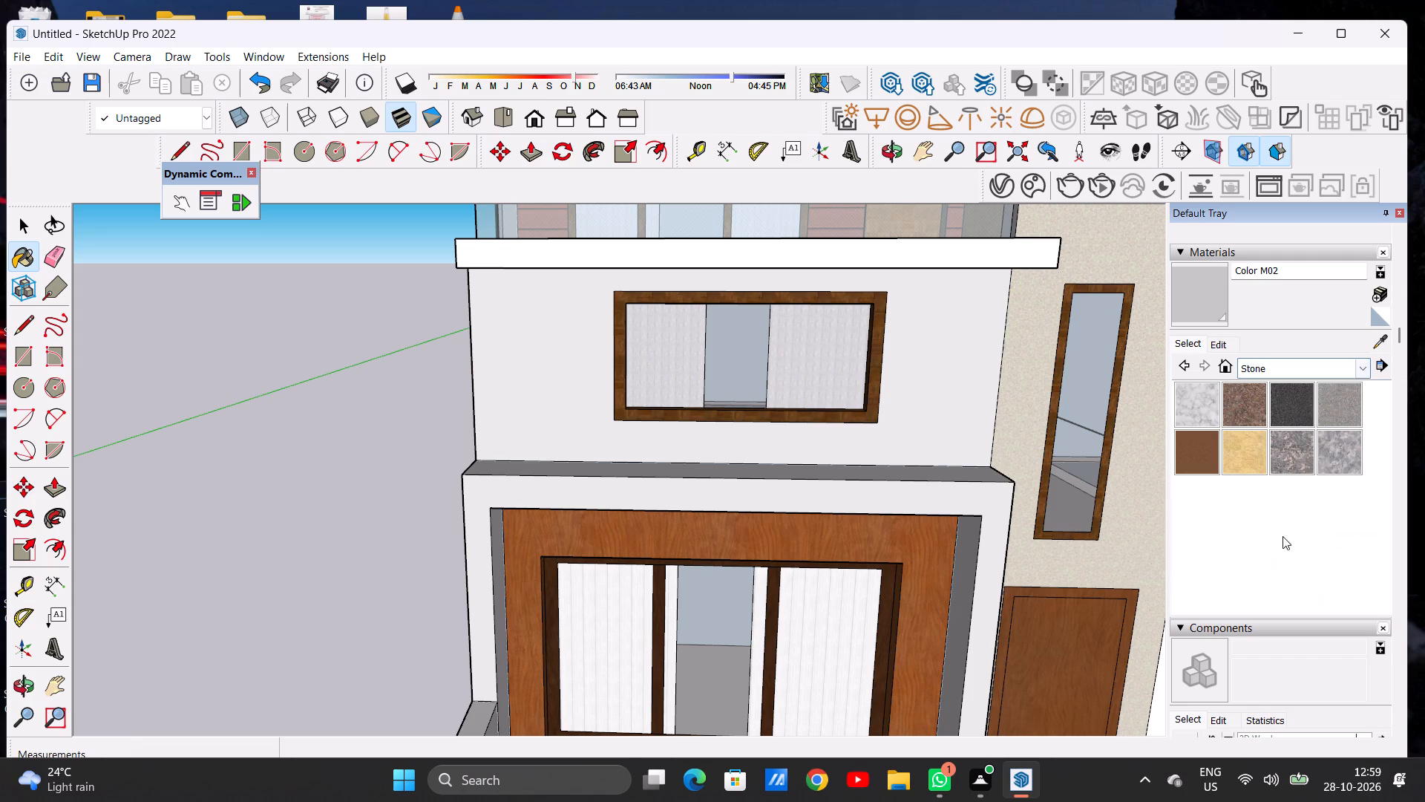
left_click(1199, 407)
left_click(910, 402)
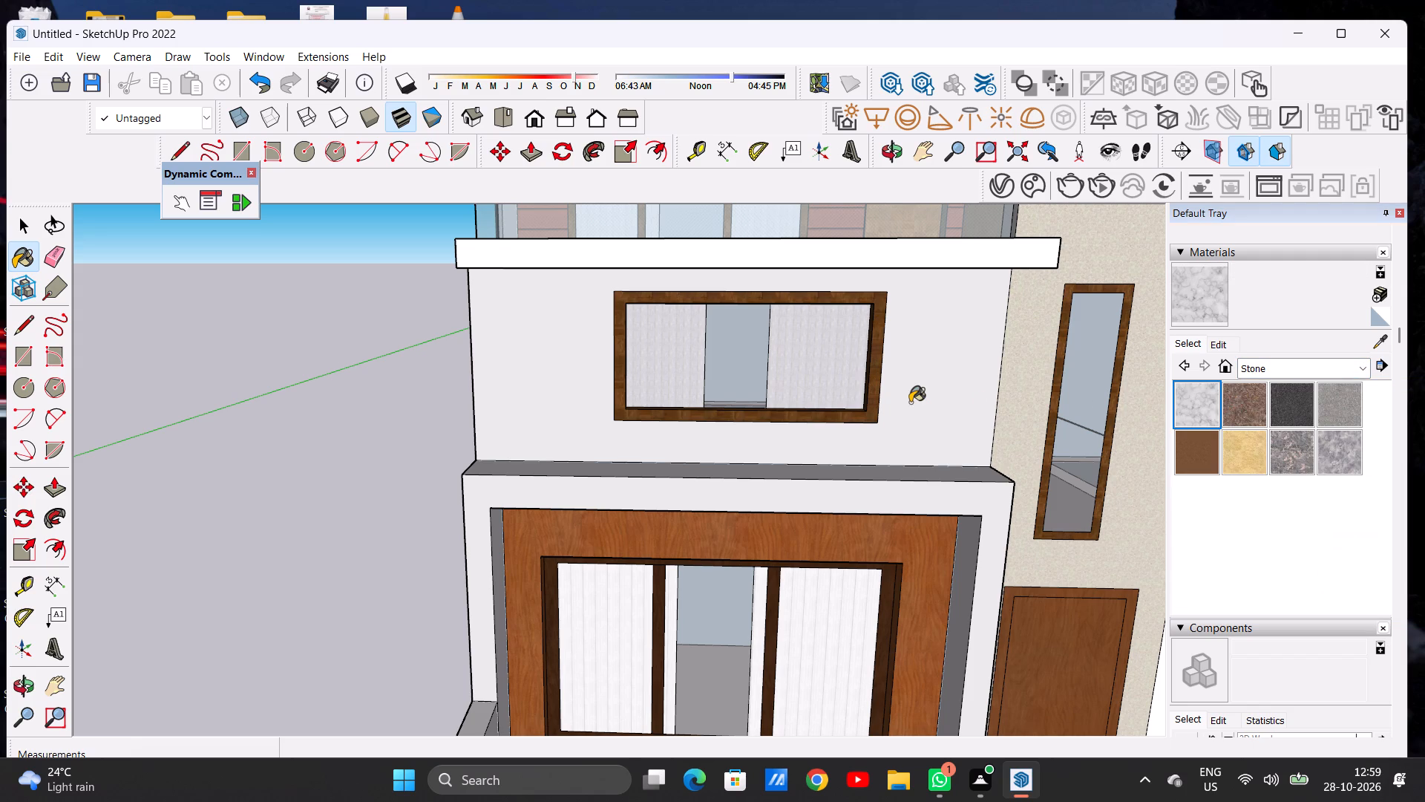
scroll(932, 408, "up", 1)
scroll(922, 396, "down", 9)
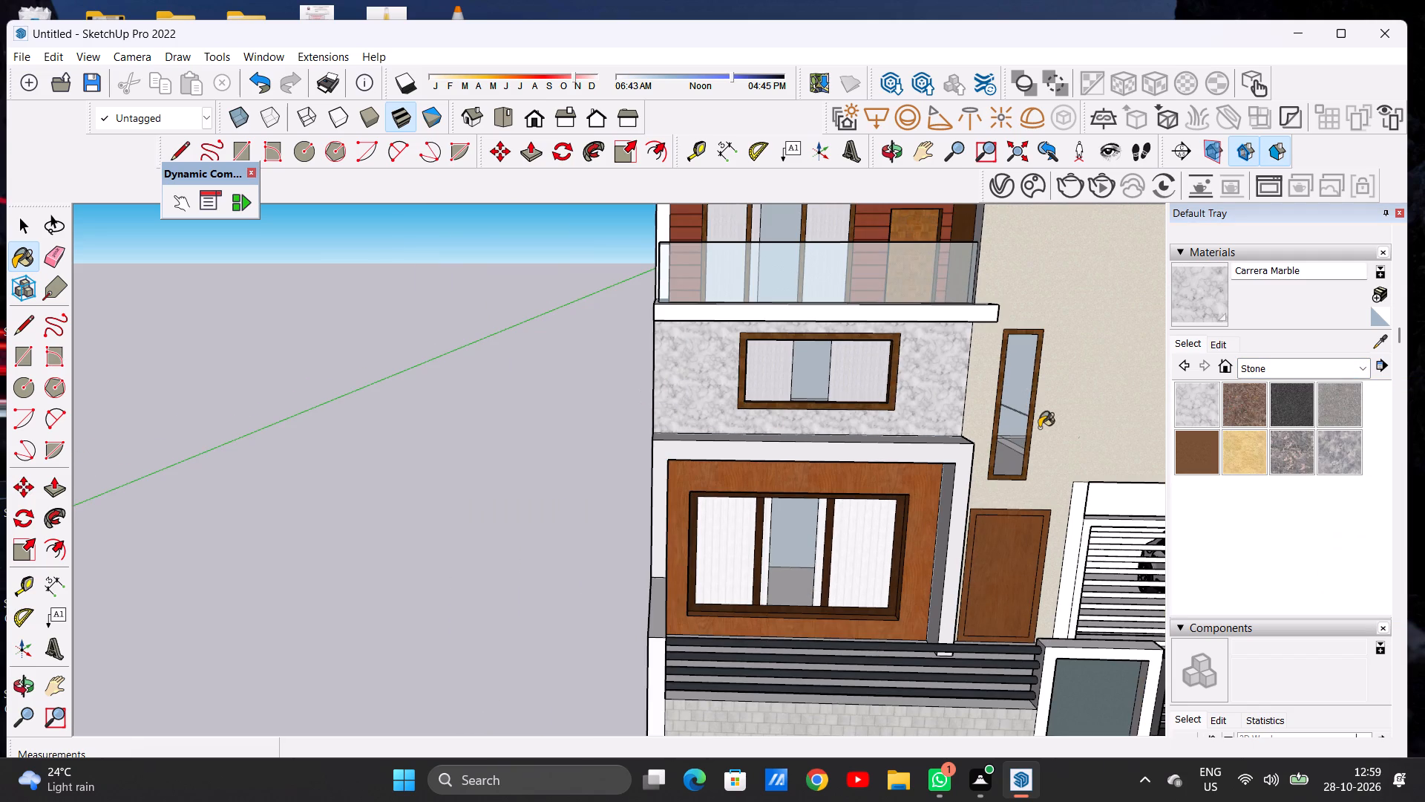
scroll(1023, 427, "up", 5)
scroll(905, 413, "up", 5)
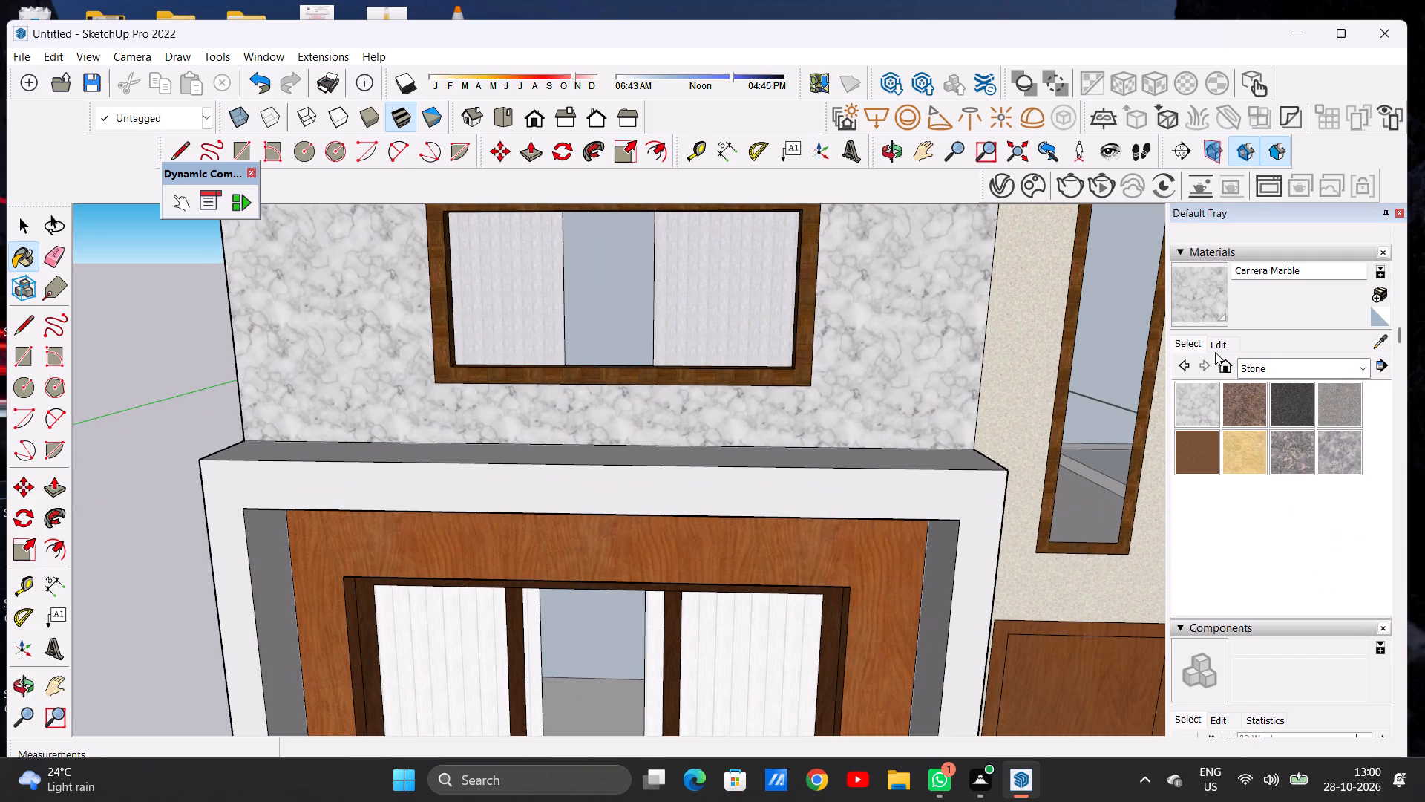
Raise the brightness of the Carrera Marble material so that it becomes nearly white.
left_click(1214, 348)
left_click(1262, 408)
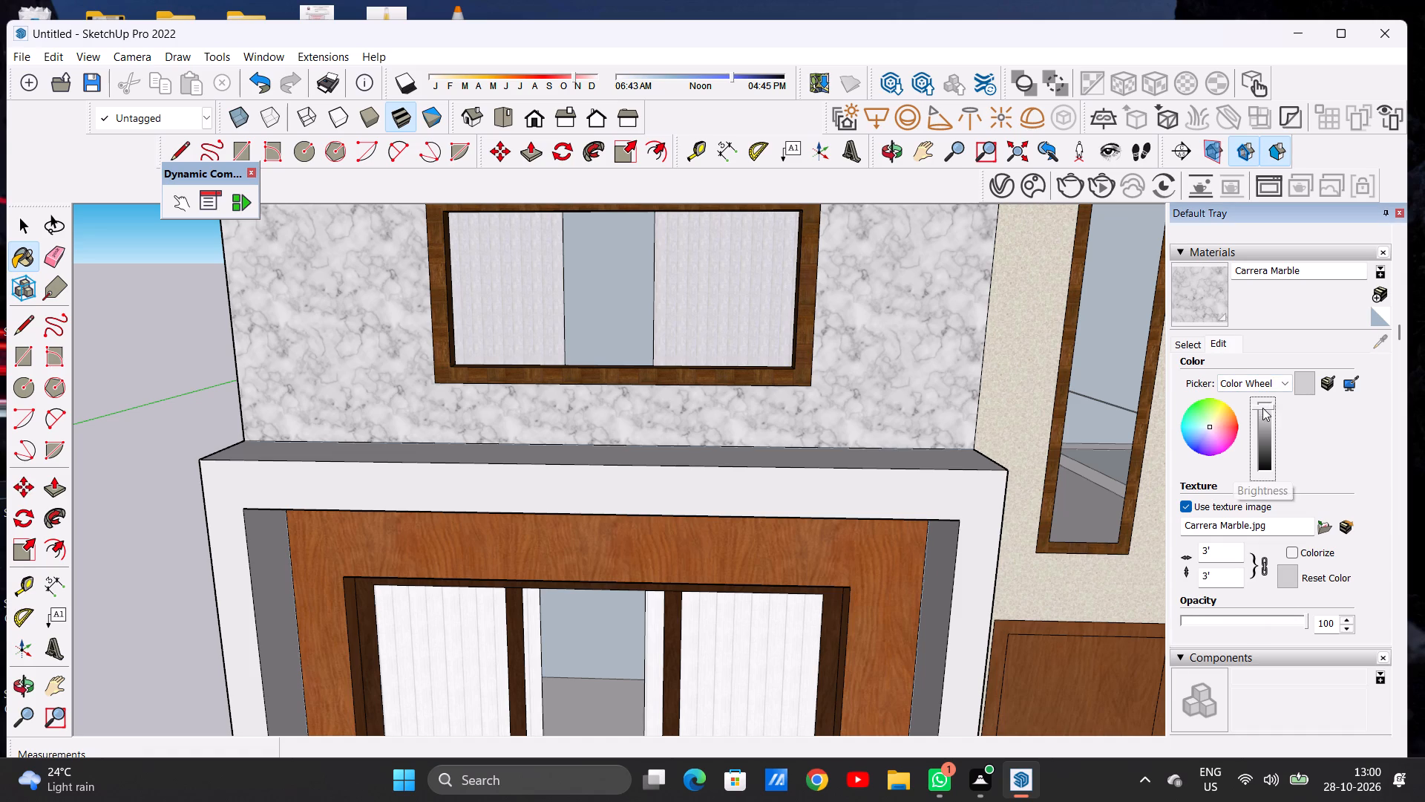
scroll(887, 399, "down", 4)
scroll(881, 400, "up", 1)
scroll(875, 400, "down", 3)
scroll(664, 391, "down", 4)
scroll(761, 370, "down", 3)
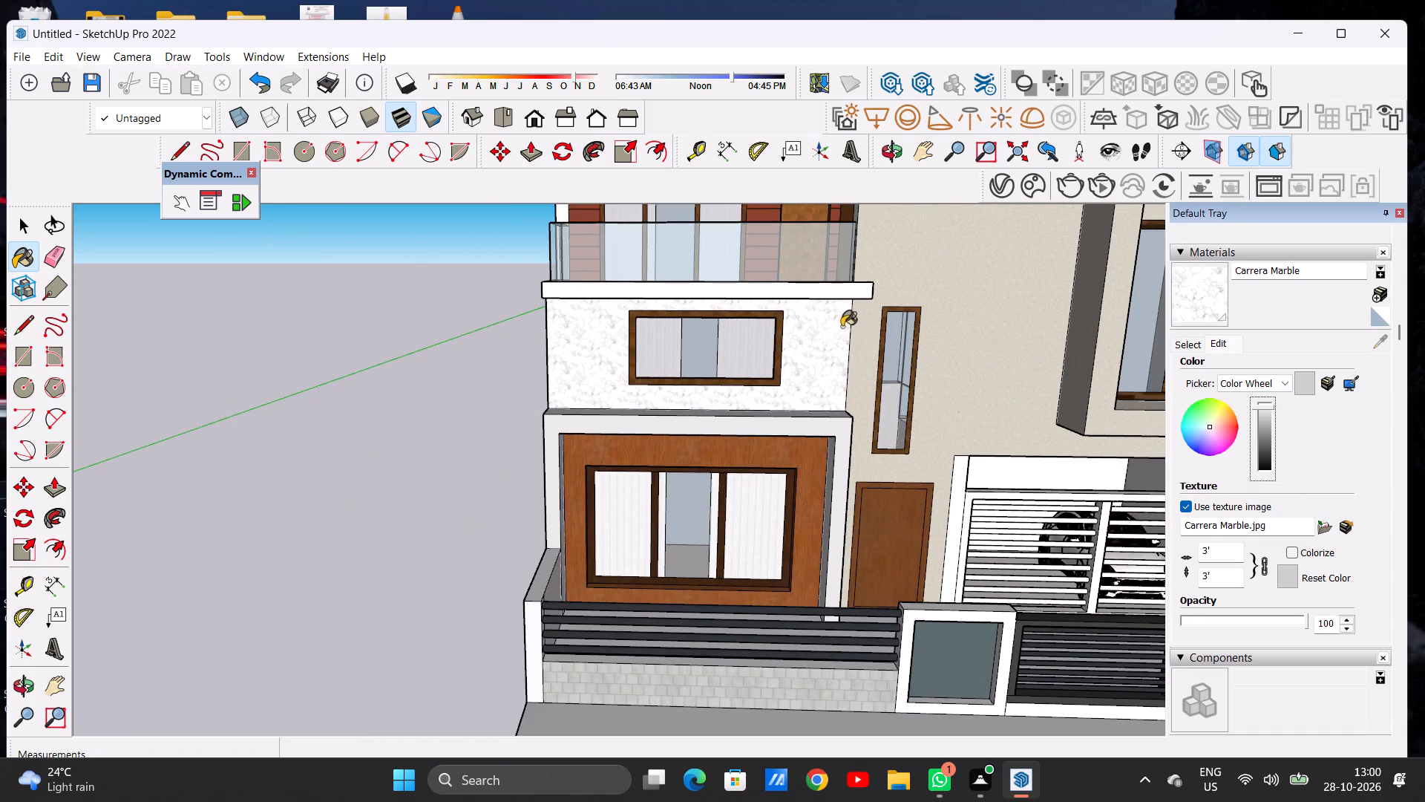
Paint the front face of the lower balcony's floor slab with Carrera Marble.
scroll(845, 319, "up", 12)
left_click(842, 252)
scroll(793, 292, "down", 6)
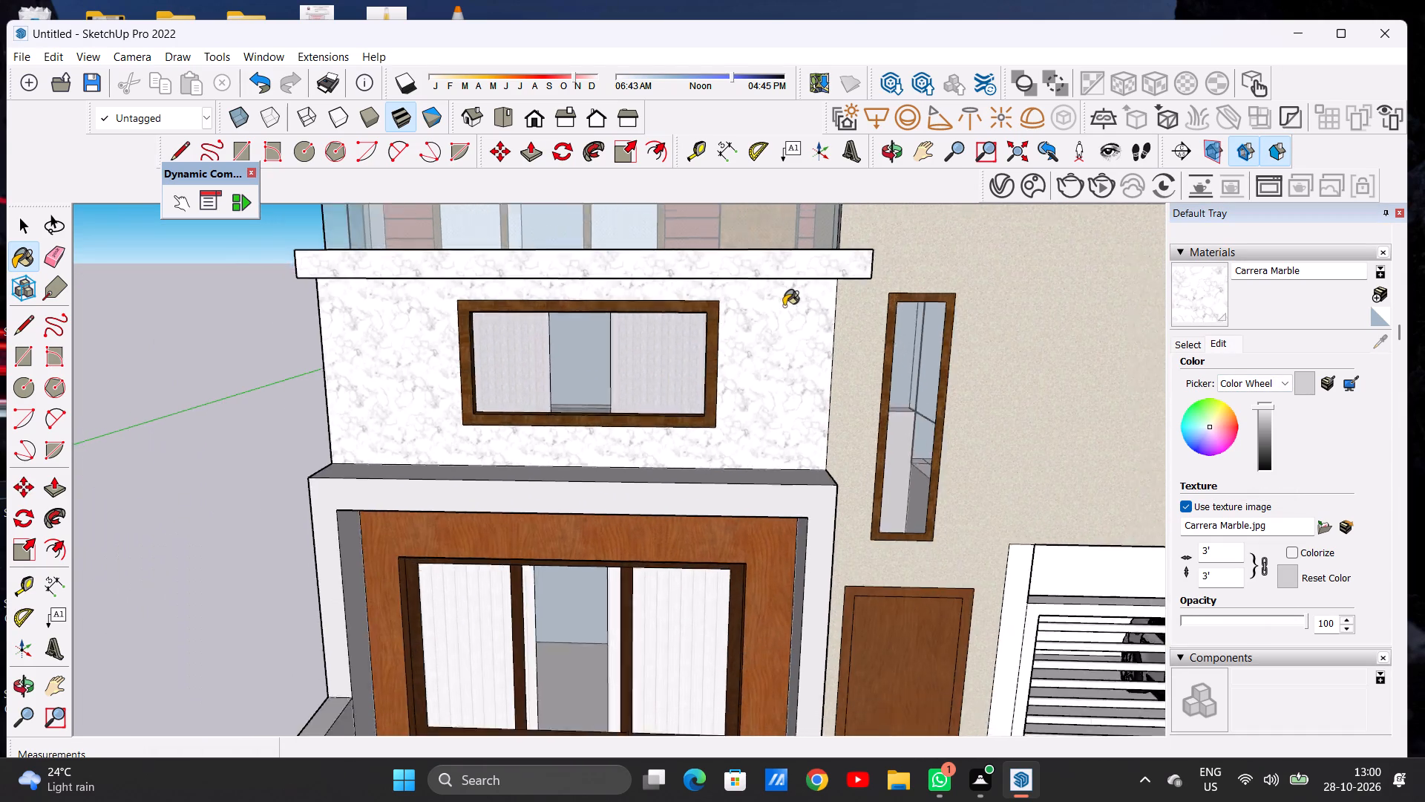
Paint the front, top ledge and door-side face of the projecting ground-floor window frame with Carrera Marble.
scroll(784, 306, "down", 6)
scroll(799, 431, "up", 13)
left_click(799, 414)
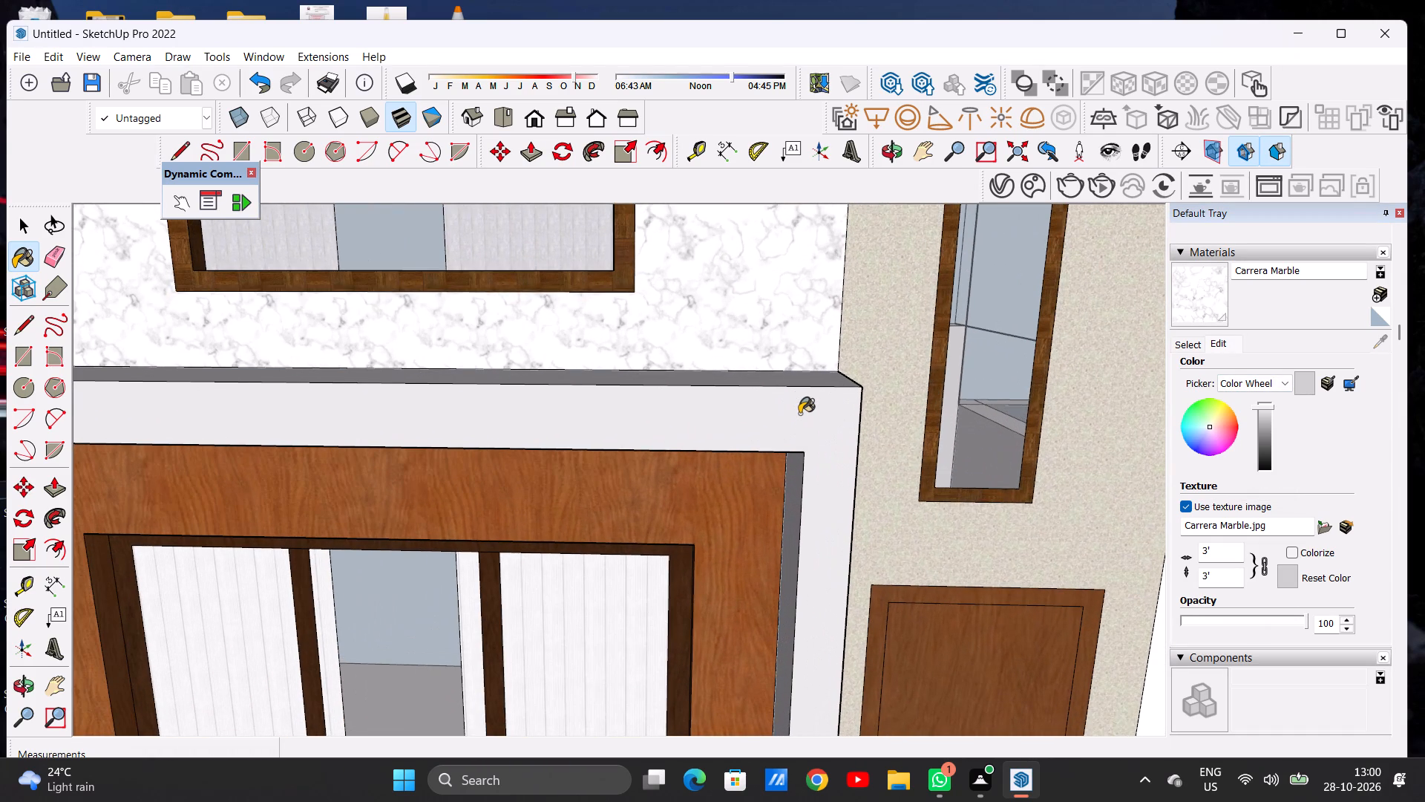
middle_click_drag(781, 396, 661, 473)
left_click(675, 445)
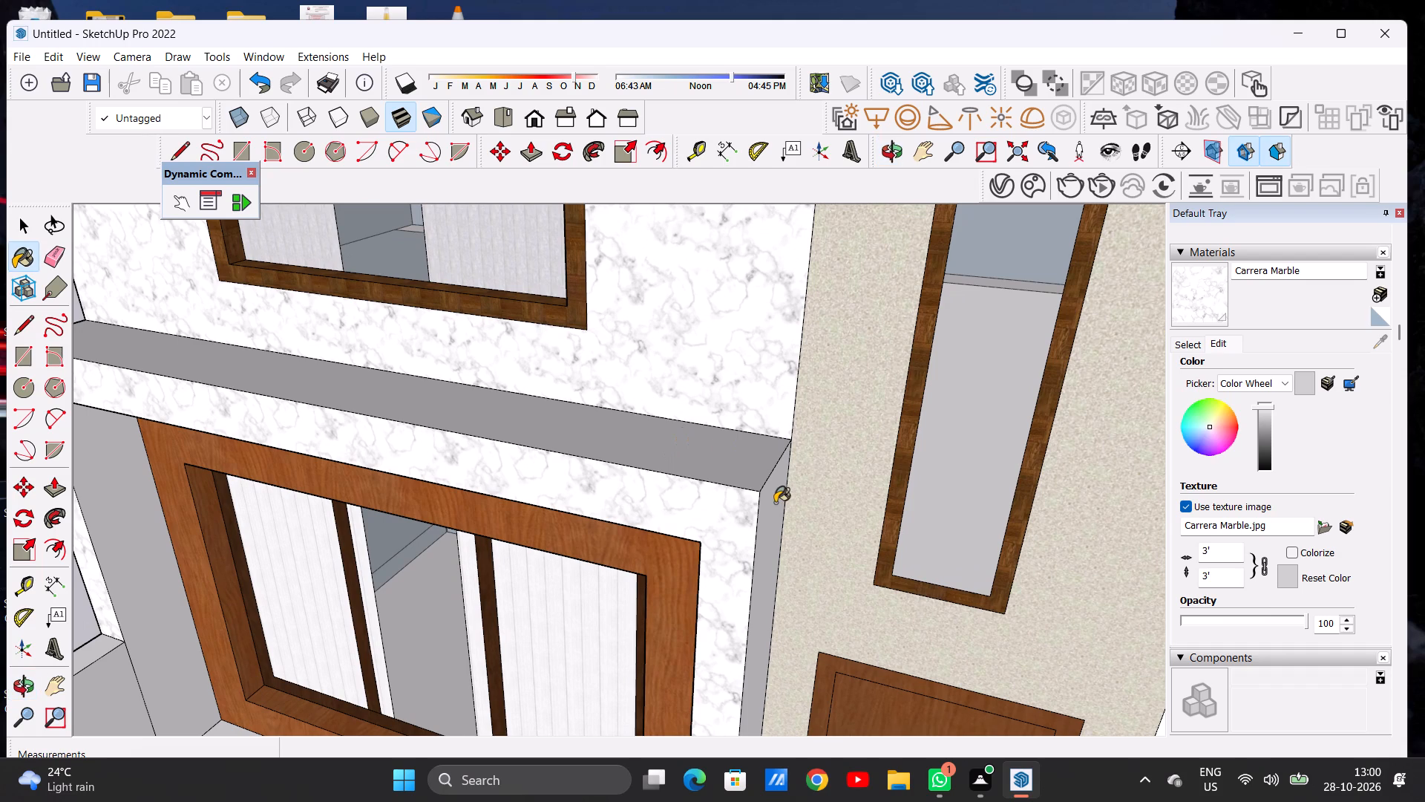
left_click(772, 503)
Paint the top edge and tower-side end face of the lower balcony's floor slab with Carrera Marble.
scroll(768, 455, "down", 14)
scroll(832, 301, "up", 5)
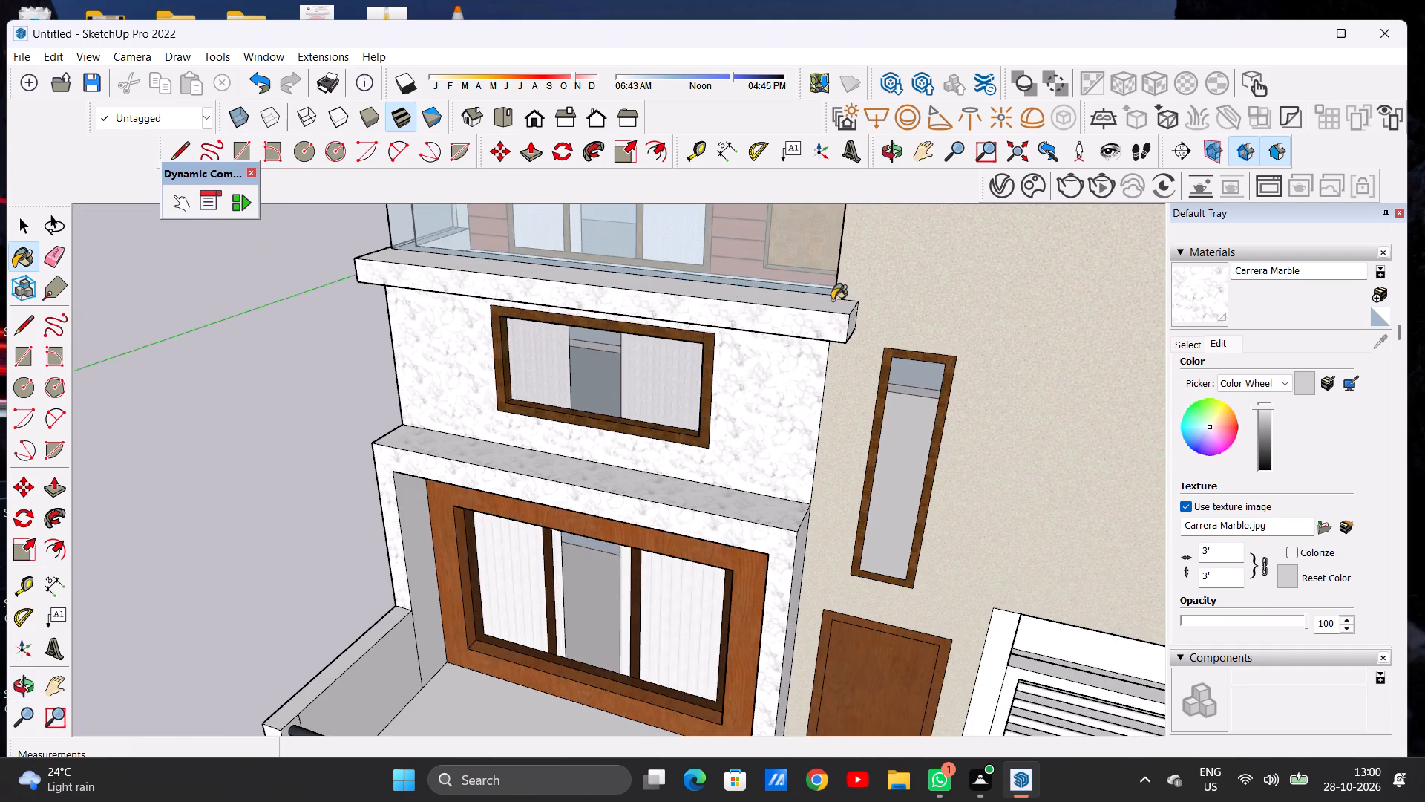
middle_click_drag(823, 306, 803, 368)
left_click(799, 359)
middle_click_drag(833, 411, 747, 303)
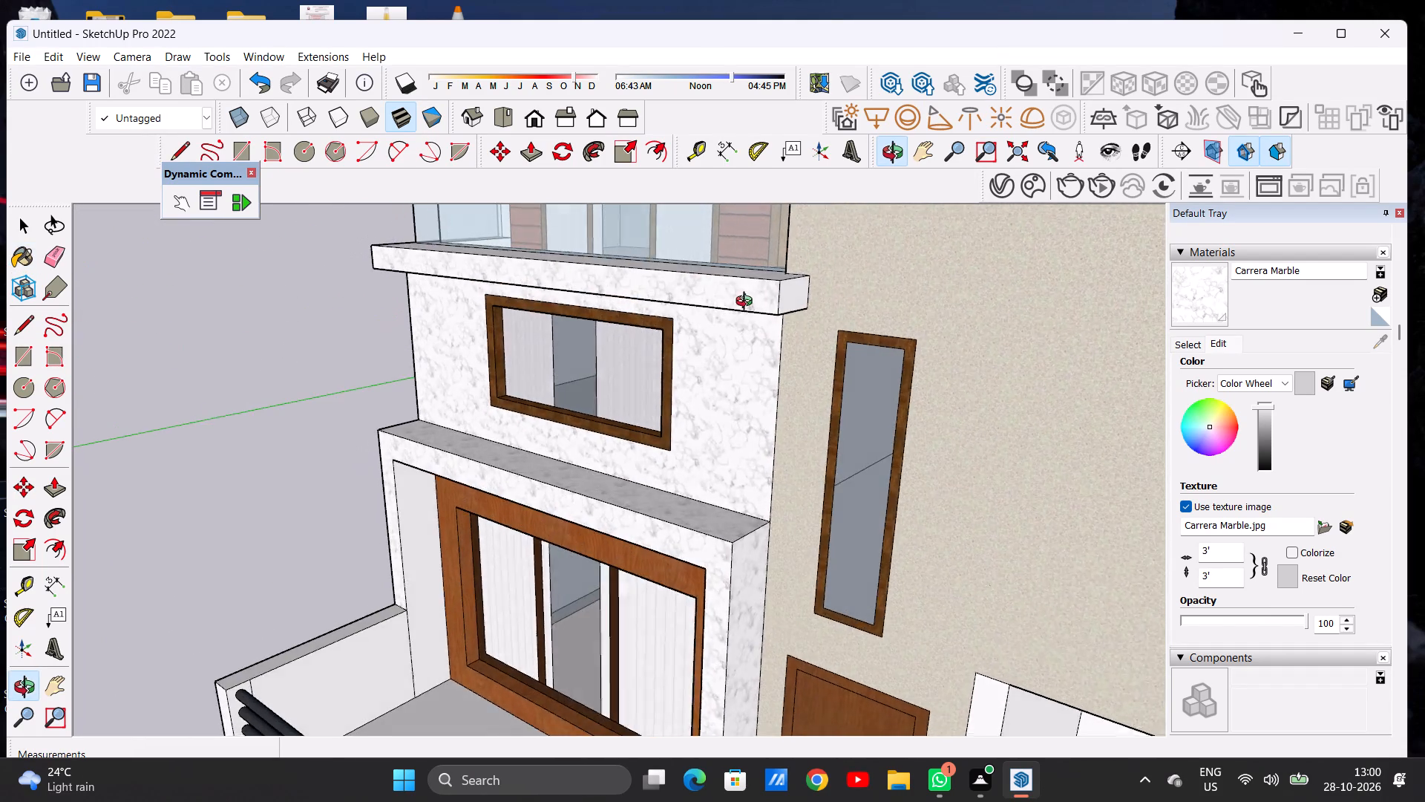
middle_click_drag(747, 303, 741, 303)
scroll(771, 301, "up", 1)
scroll(771, 301, "down", 1)
scroll(771, 301, "up", 4)
left_click(794, 295)
scroll(803, 352, "down", 11)
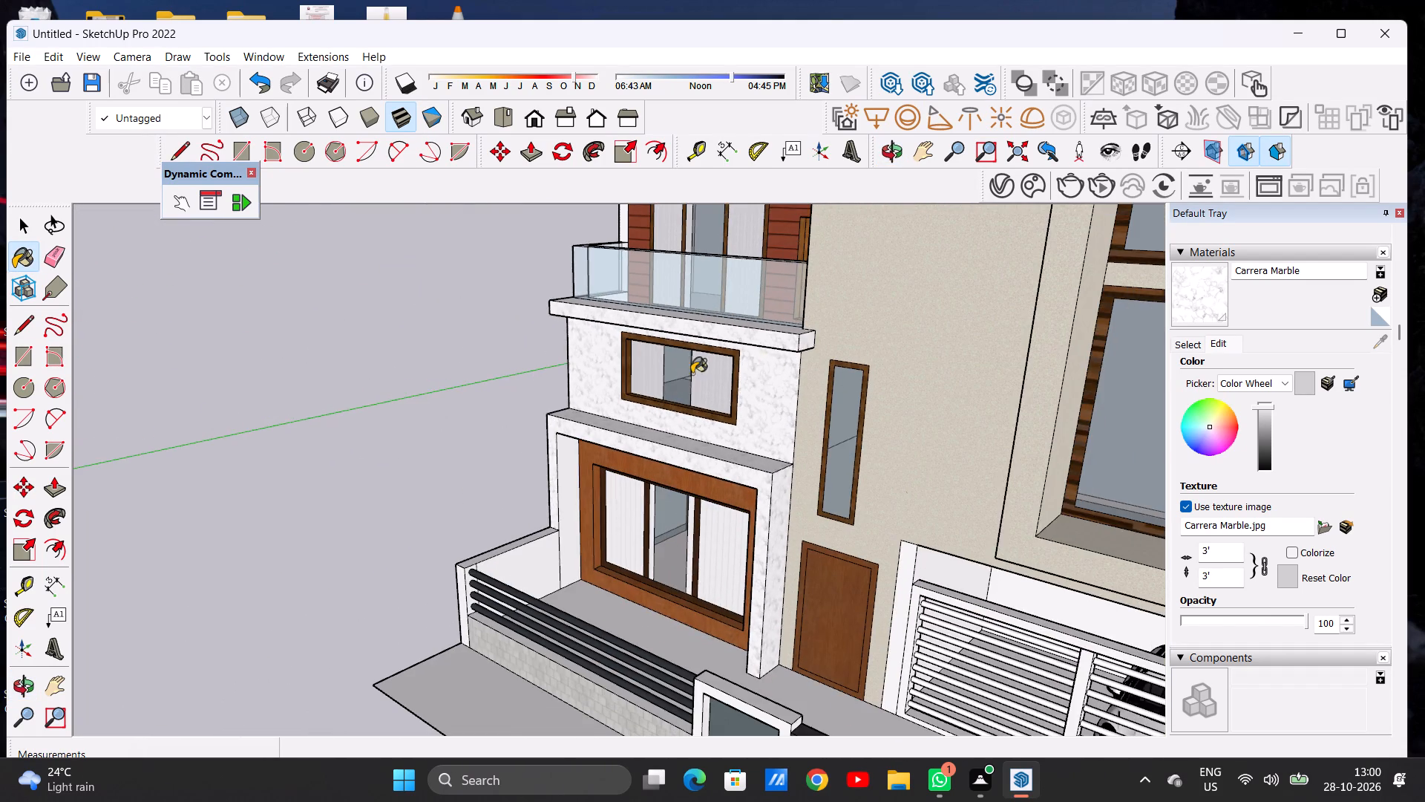
Paint the lower balcony slab's outer end face and the side wall below it with Carrera Marble.
middle_click_drag(603, 376, 1000, 393)
scroll(327, 301, "up", 8)
scroll(348, 346, "down", 1)
scroll(409, 330, "up", 5)
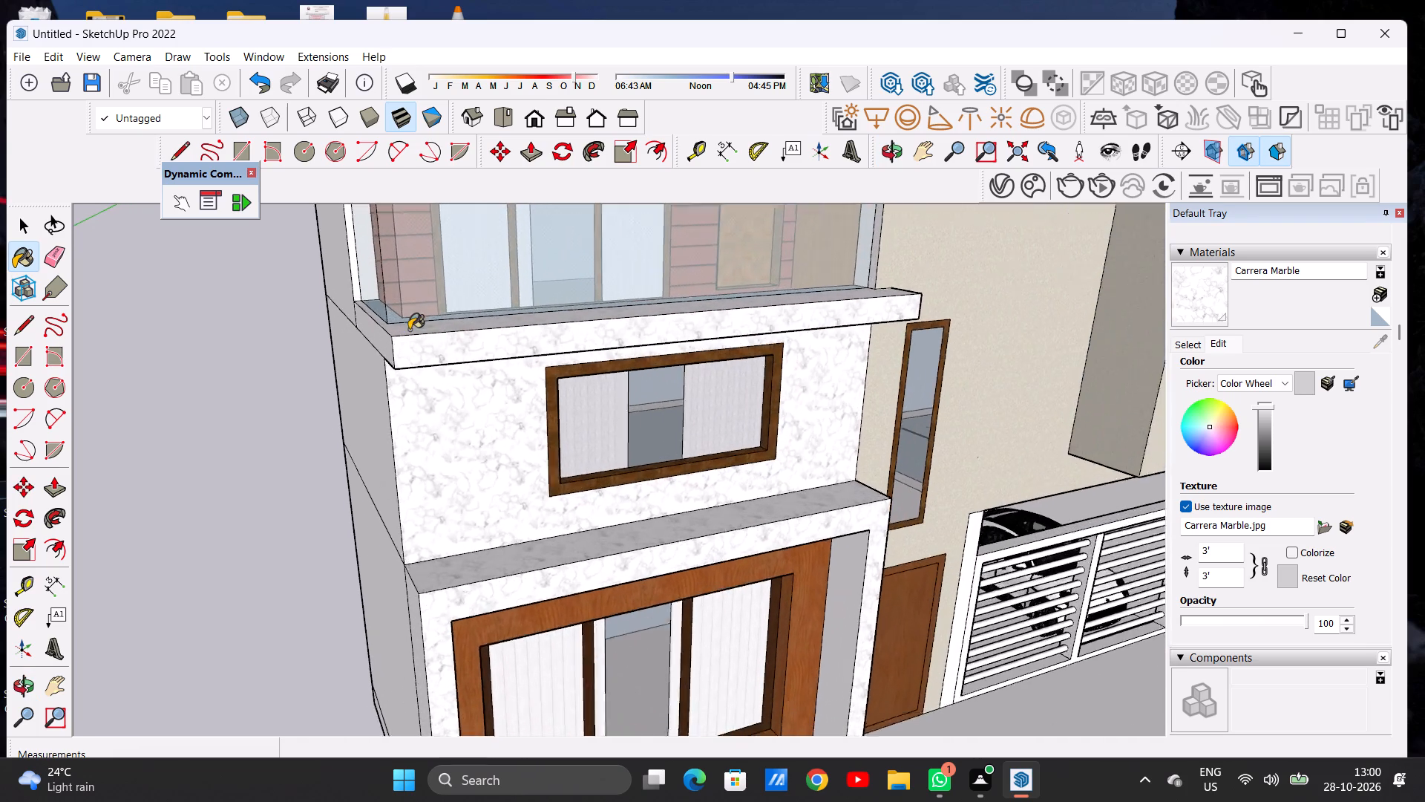
scroll(409, 330, "up", 6)
left_click(385, 353)
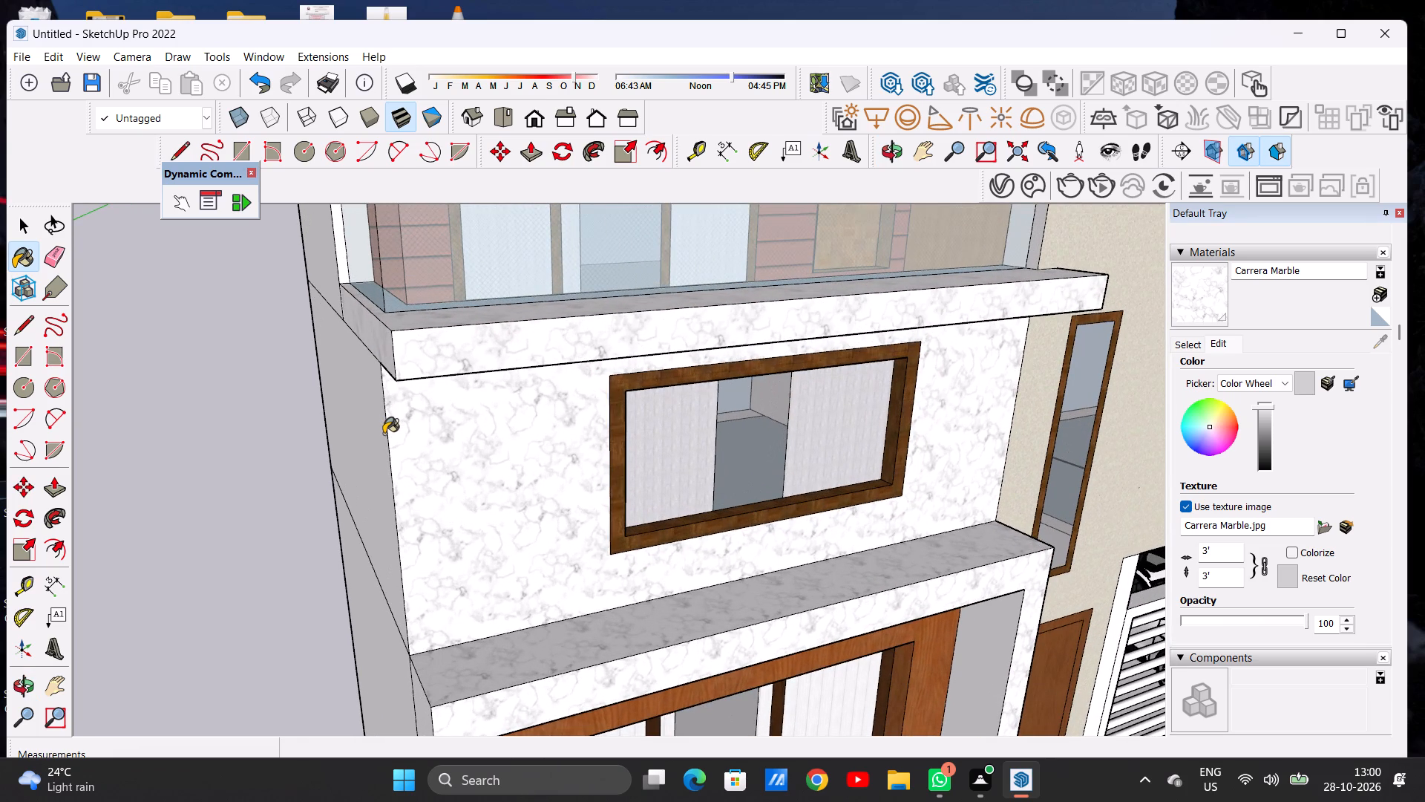
left_click(376, 433)
Paint the outer end face of the projecting ground-floor window frame and the ground-floor side wall beside it with Carrera Marble.
scroll(476, 412, "down", 8)
scroll(482, 427, "up", 1)
scroll(482, 428, "down", 2)
scroll(482, 428, "up", 1)
scroll(482, 428, "down", 5)
scroll(472, 365, "down", 11)
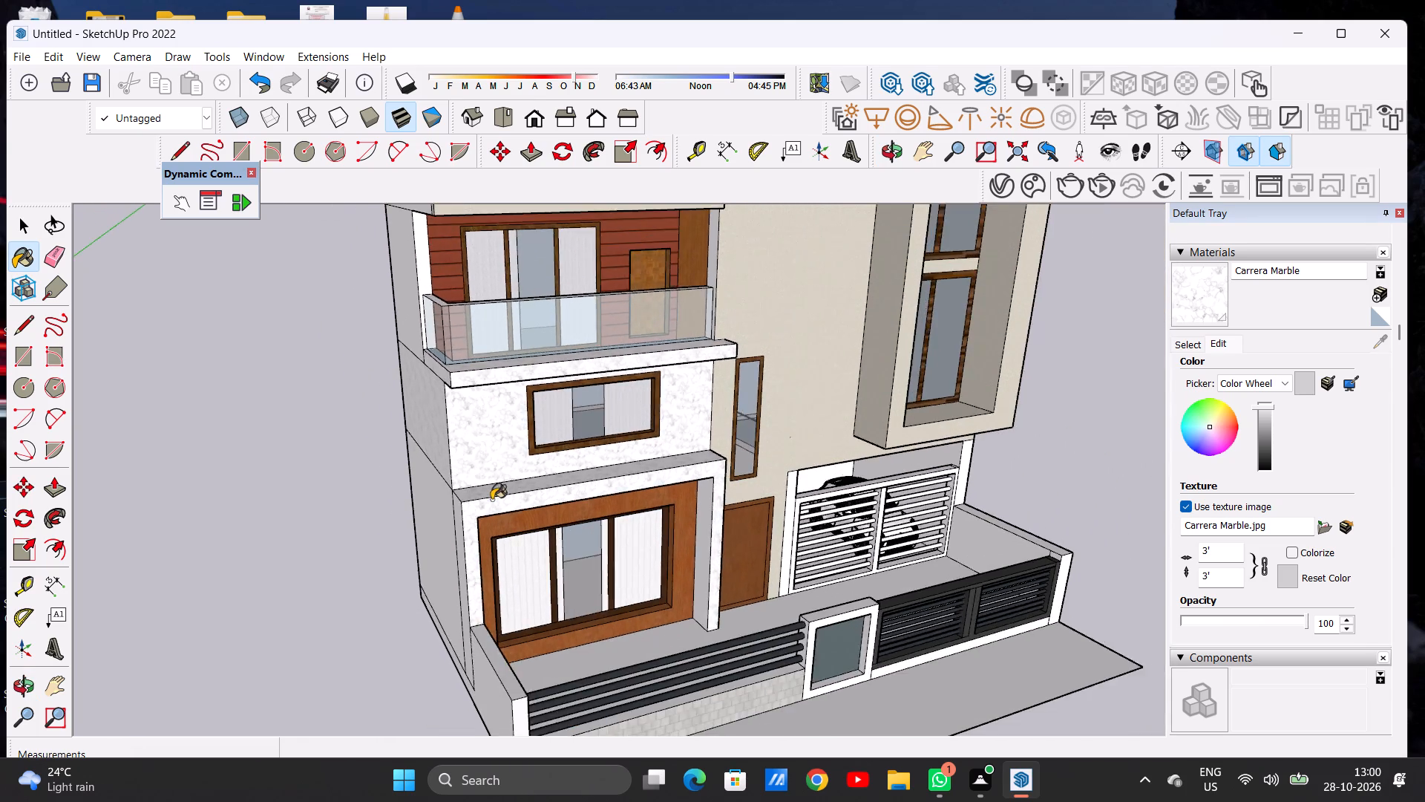
scroll(489, 501, "up", 20)
scroll(489, 501, "up", 7)
left_click(431, 508)
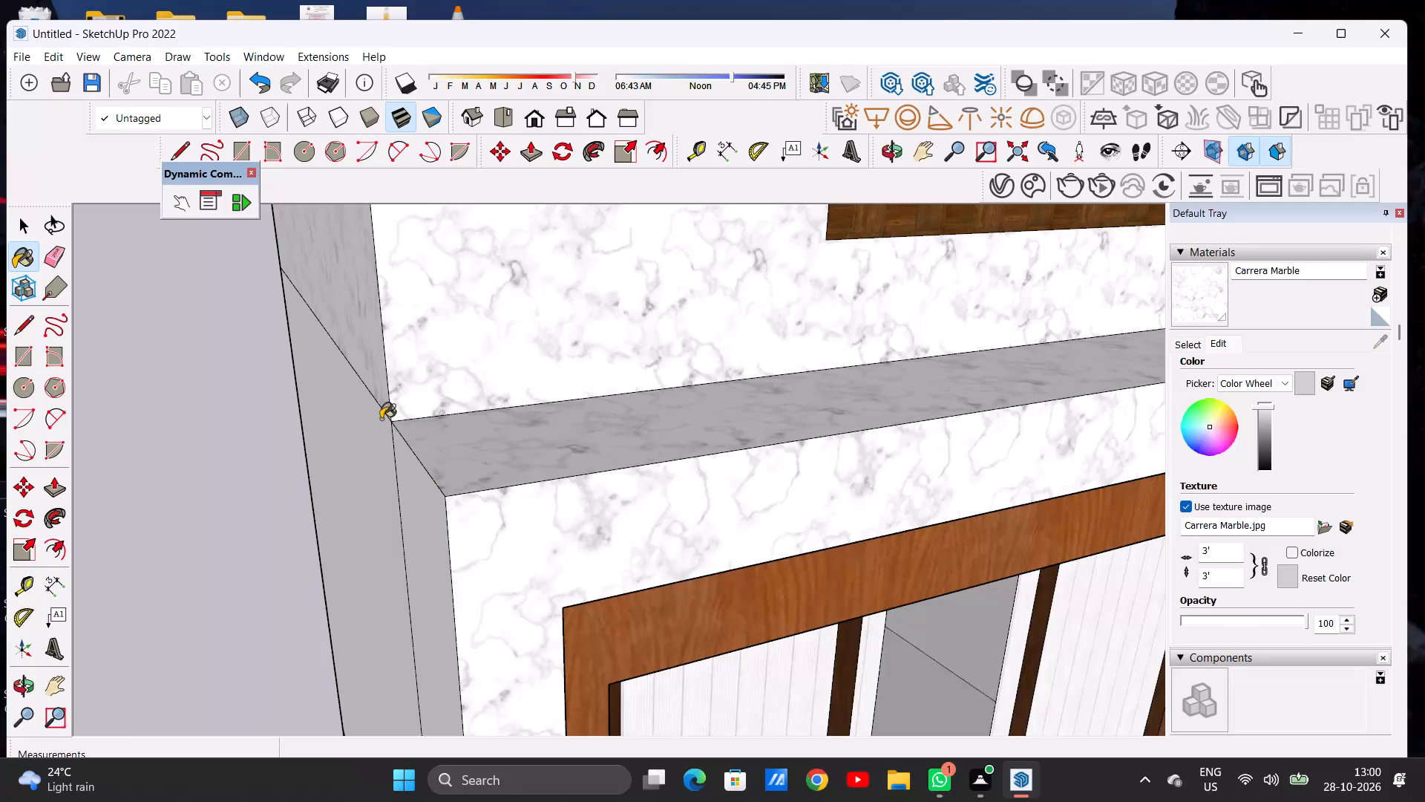
left_click(351, 426)
scroll(474, 428, "down", 5)
scroll(475, 427, "up", 1)
scroll(476, 426, "down", 18)
scroll(534, 403, "up", 1)
scroll(535, 404, "down", 2)
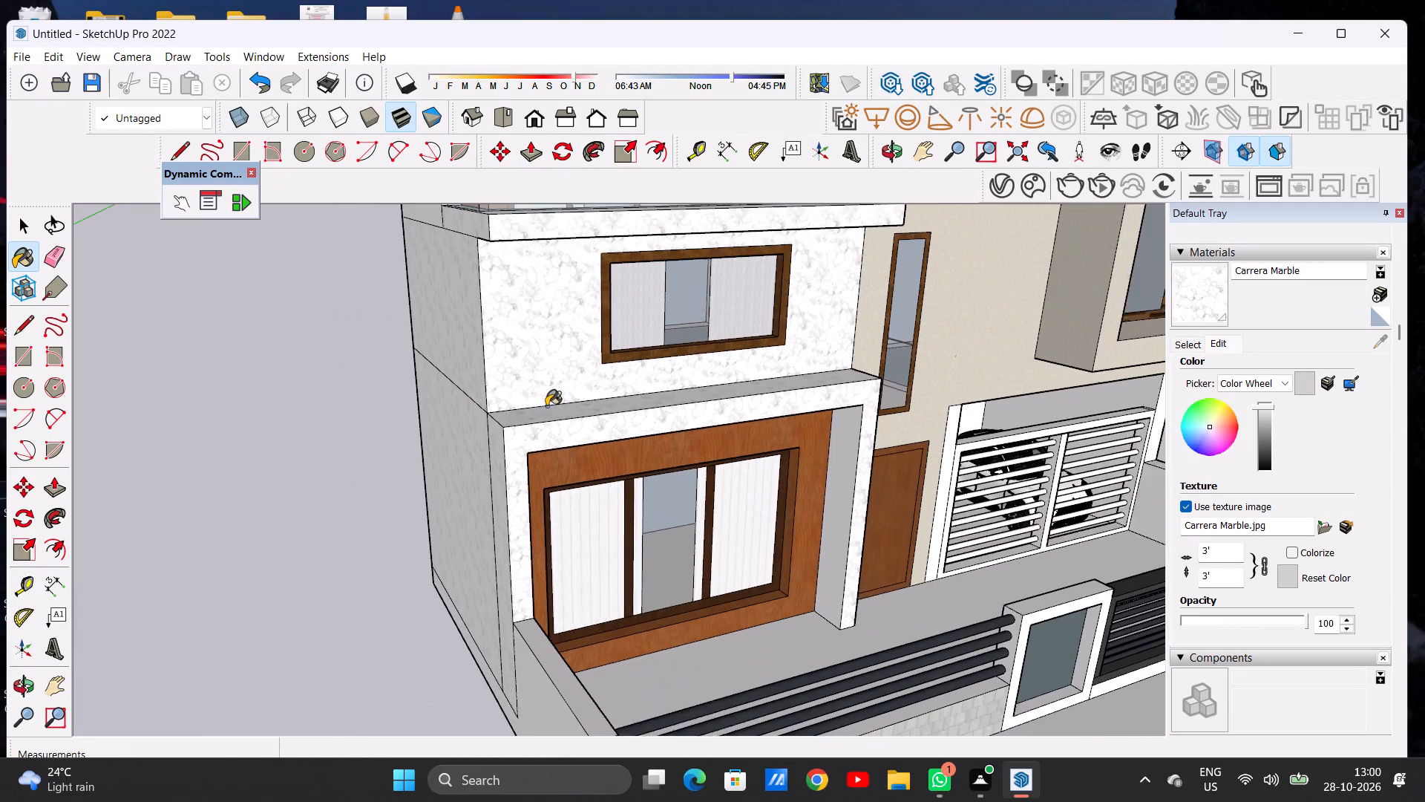
Paint both inner side faces and the underside of the projecting ground-floor window frame with Carrera Marble.
middle_click_drag(591, 503, 312, 472)
scroll(384, 459, "up", 10)
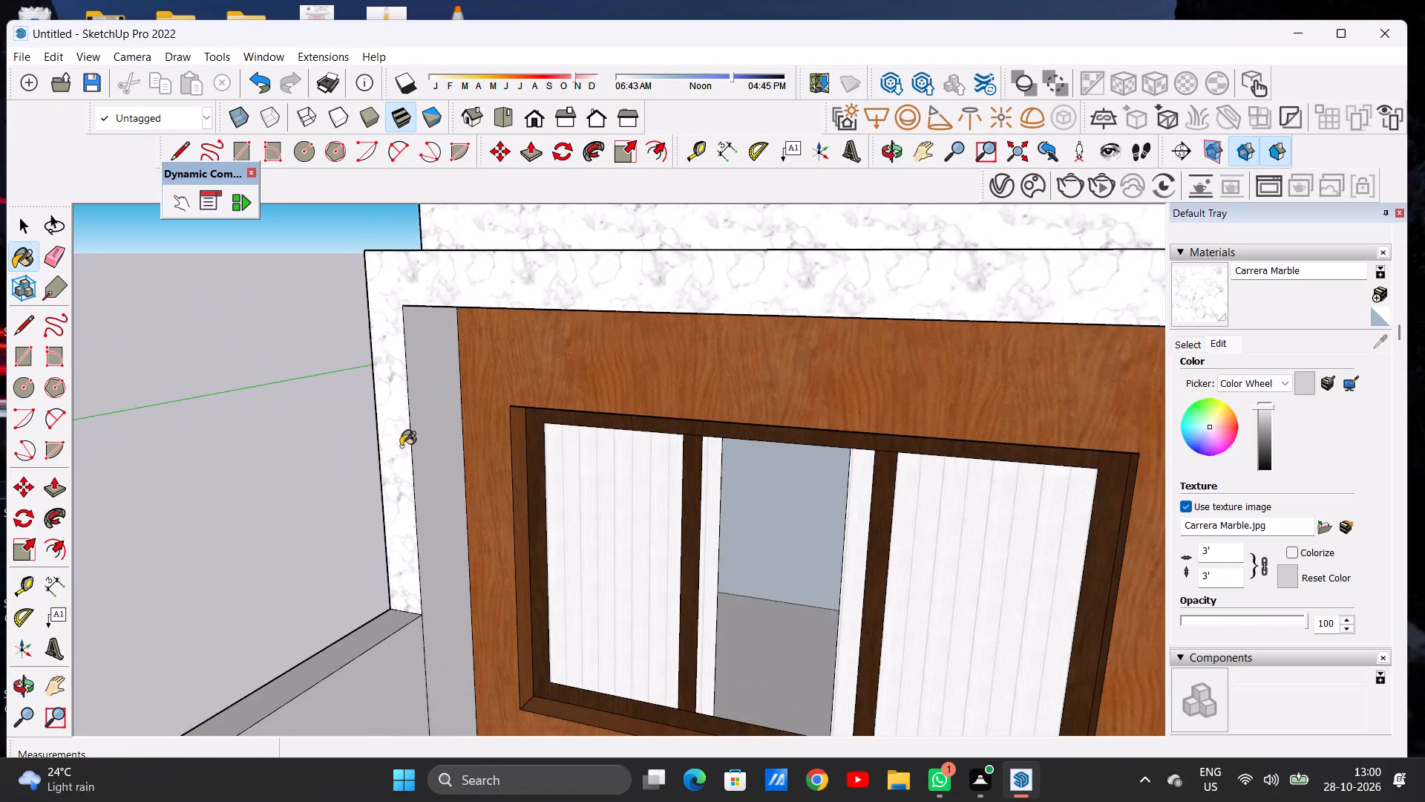
scroll(401, 446, "up", 3)
left_click(440, 435)
scroll(440, 435, "down", 5)
scroll(592, 418, "down", 3)
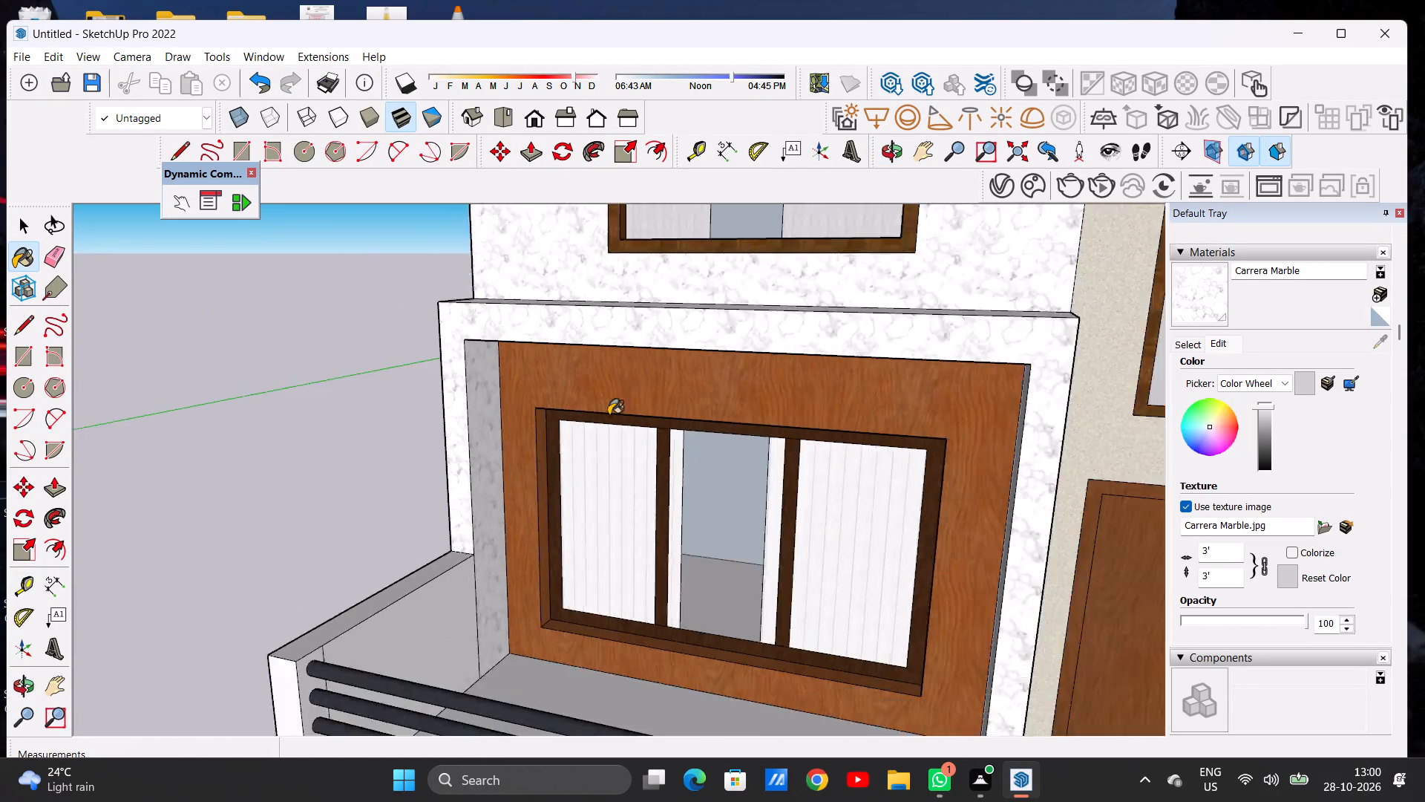
scroll(609, 415, "down", 4)
middle_click_drag(603, 439, 842, 432)
scroll(790, 426, "up", 8)
scroll(757, 436, "down", 1)
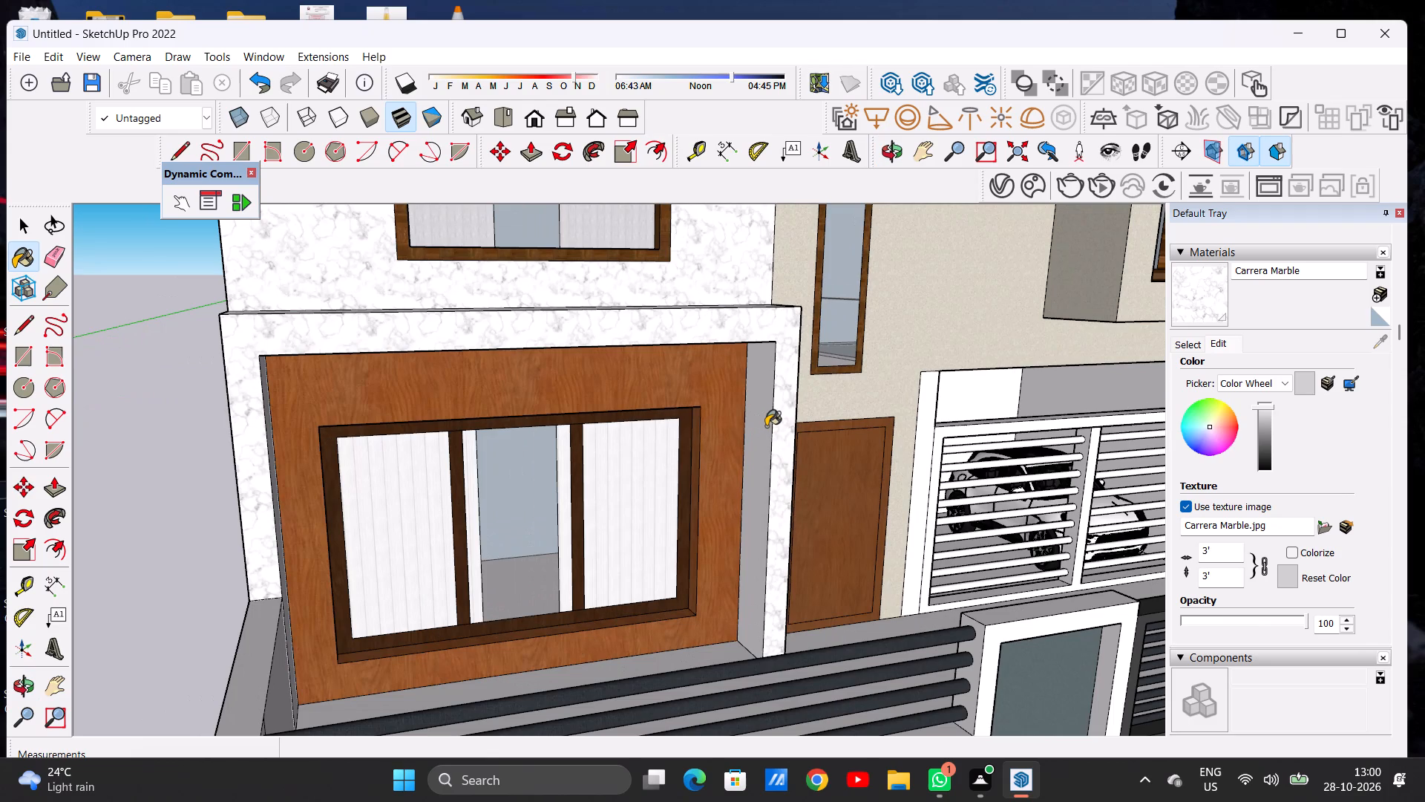
left_click(769, 423)
scroll(747, 459, "down", 5)
middle_click_drag(720, 501, 568, 345)
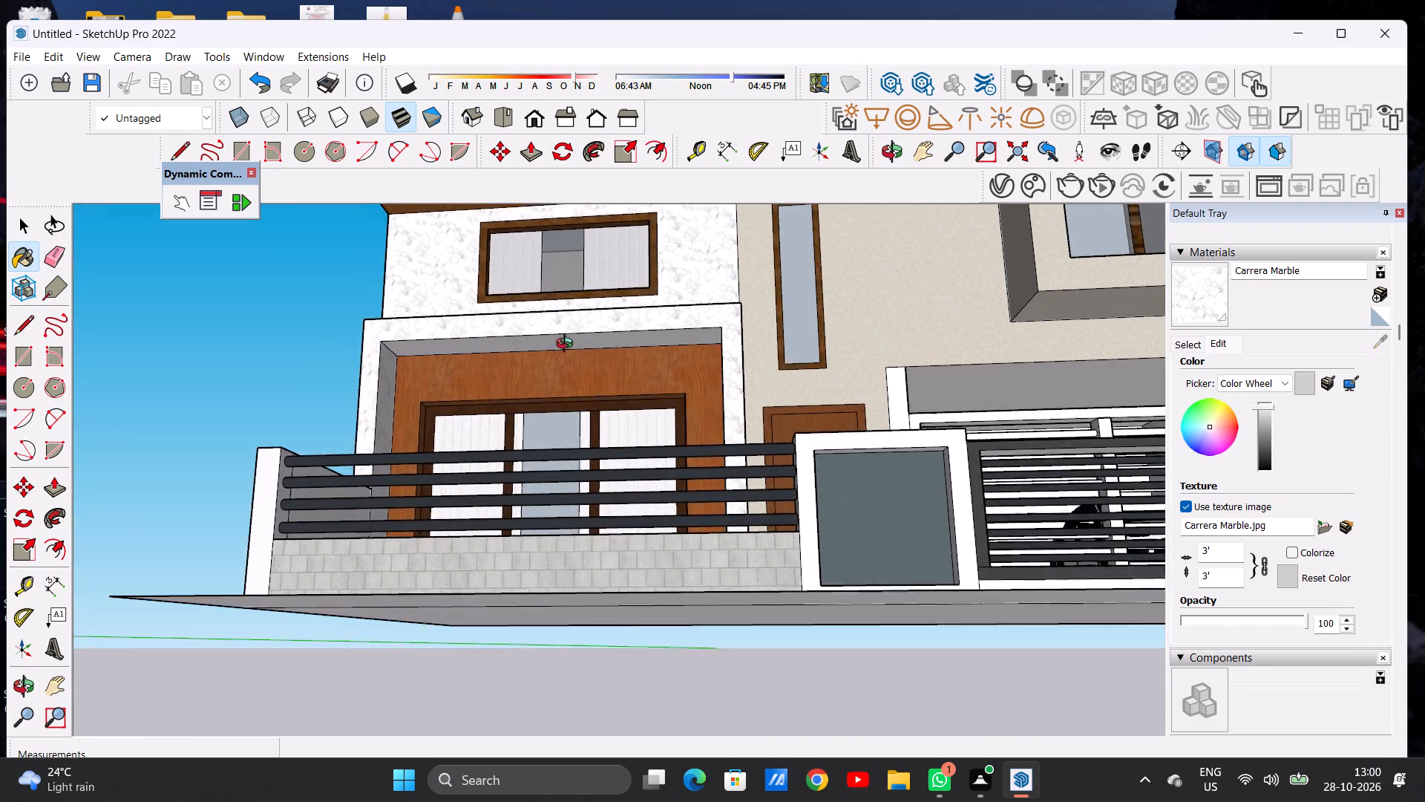
middle_click_drag(568, 345, 566, 342)
scroll(609, 342, "up", 11)
left_click(596, 330)
scroll(643, 400, "down", 11)
Paint the window-side boundary wall's inner faces, top, front end and outer face with Carrera Marble.
middle_click_drag(579, 414, 703, 594)
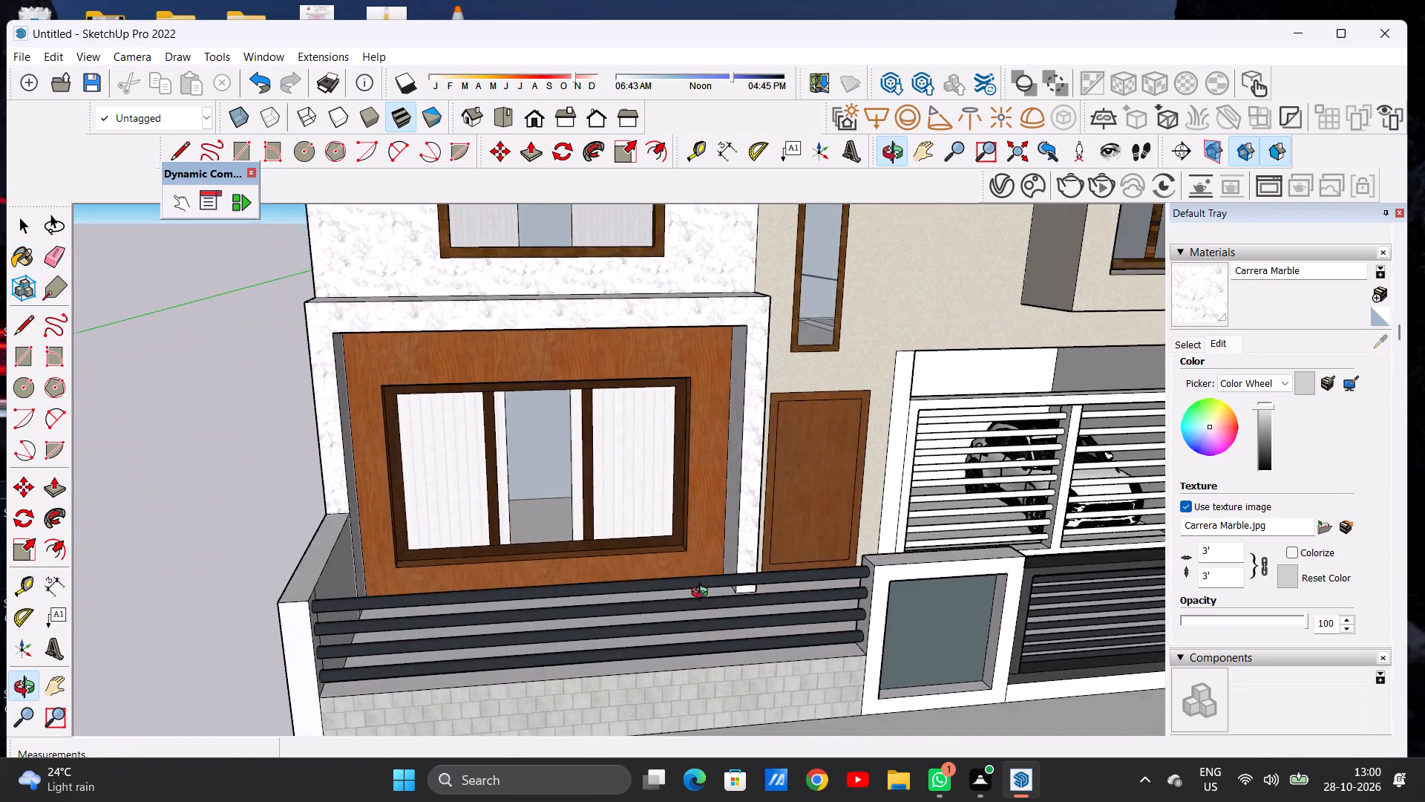
middle_click_drag(703, 594, 450, 609)
scroll(378, 501, "up", 8)
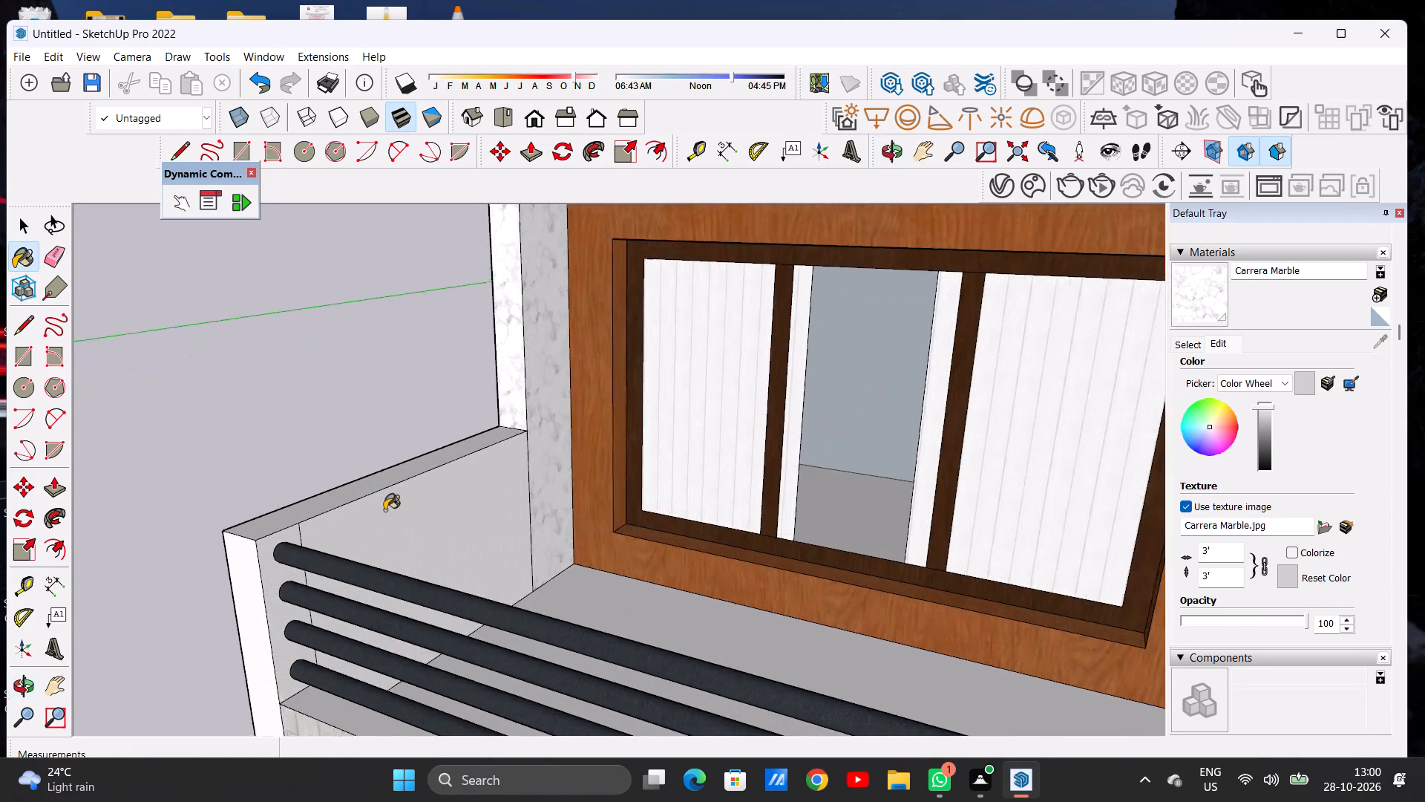
scroll(384, 510, "up", 4)
left_click(384, 510)
left_click(369, 459)
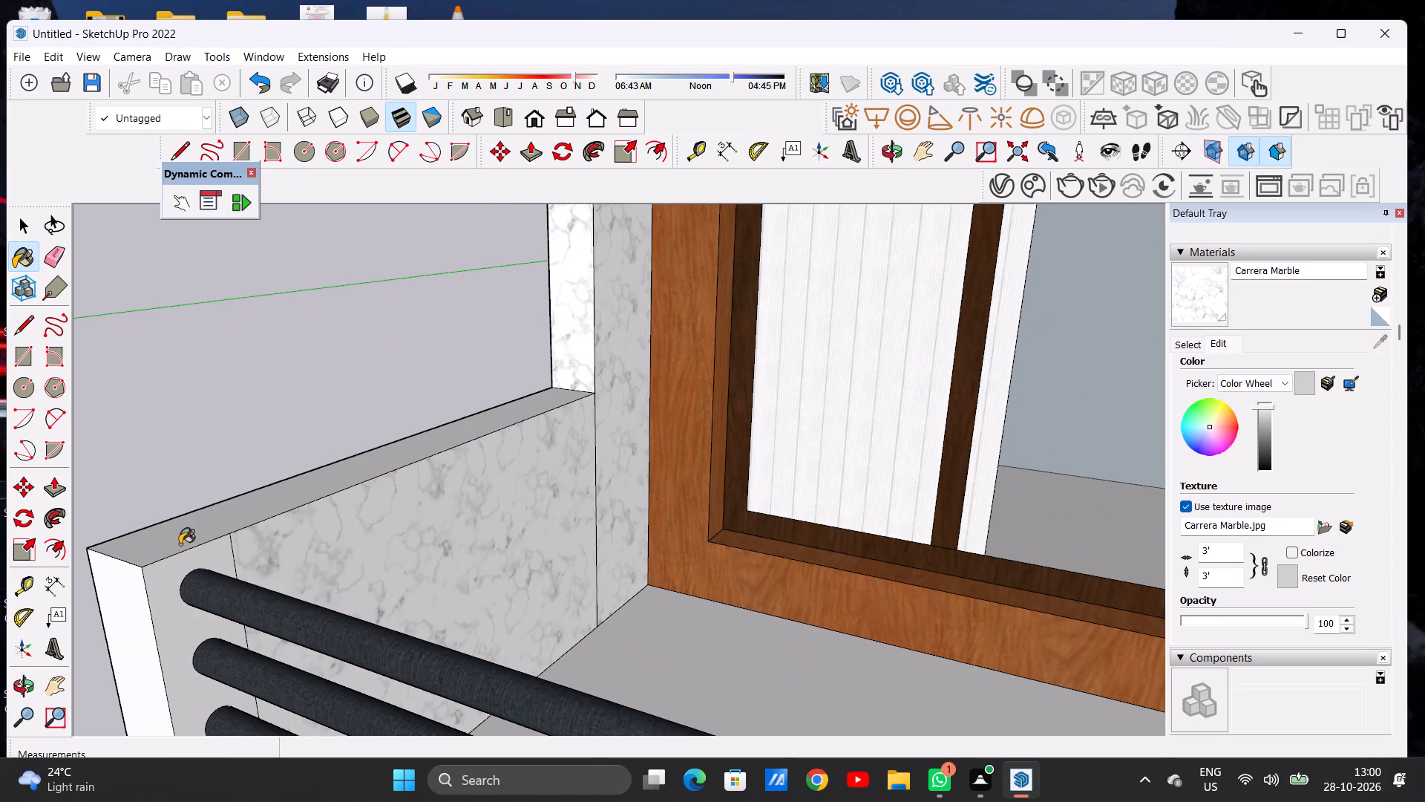
left_click(163, 571)
scroll(555, 441, "down", 4)
scroll(359, 545, "down", 1)
scroll(352, 549, "up", 5)
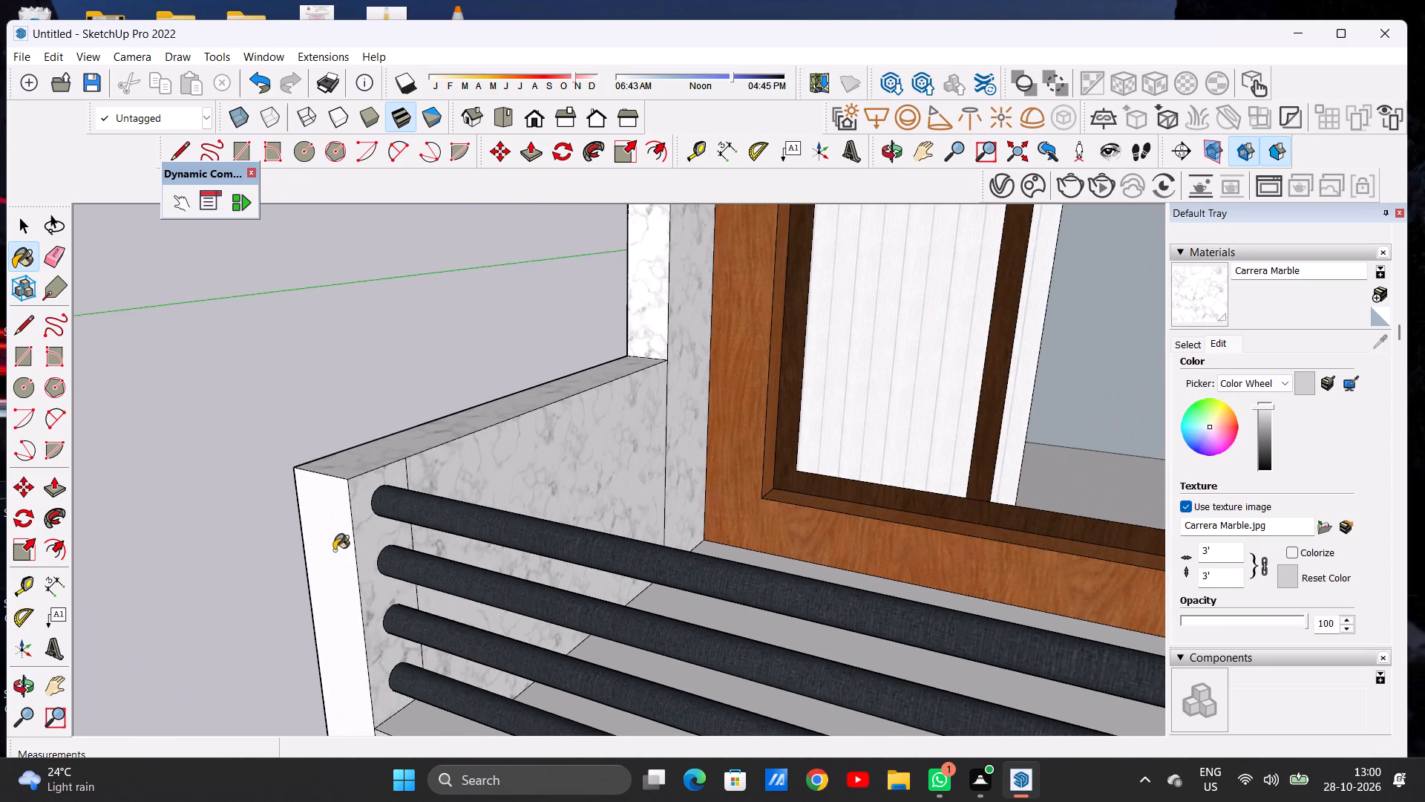
left_click(330, 541)
scroll(525, 440, "down", 8)
middle_click_drag(394, 486, 675, 469)
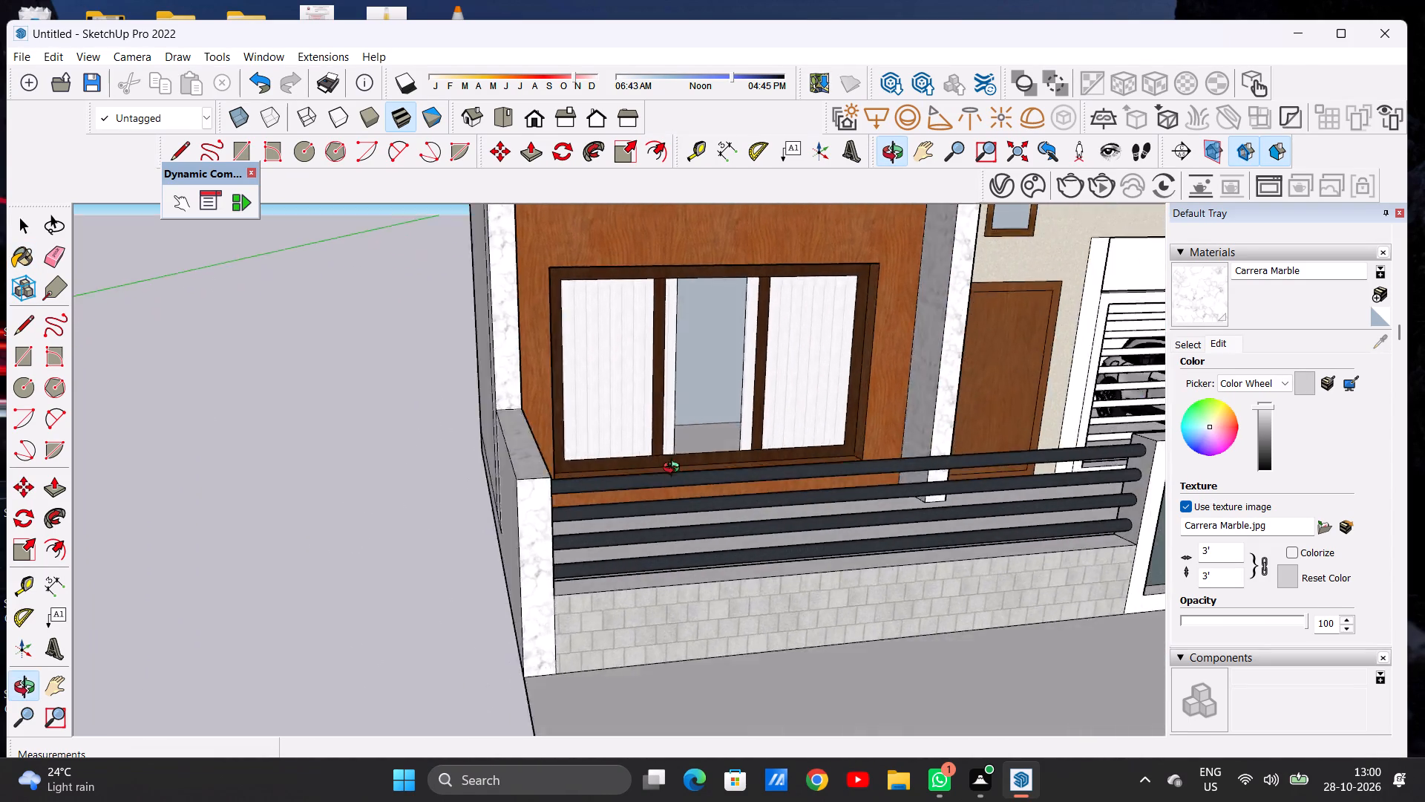
middle_click_drag(675, 469, 849, 431)
left_click(536, 506)
scroll(532, 479, "down", 5)
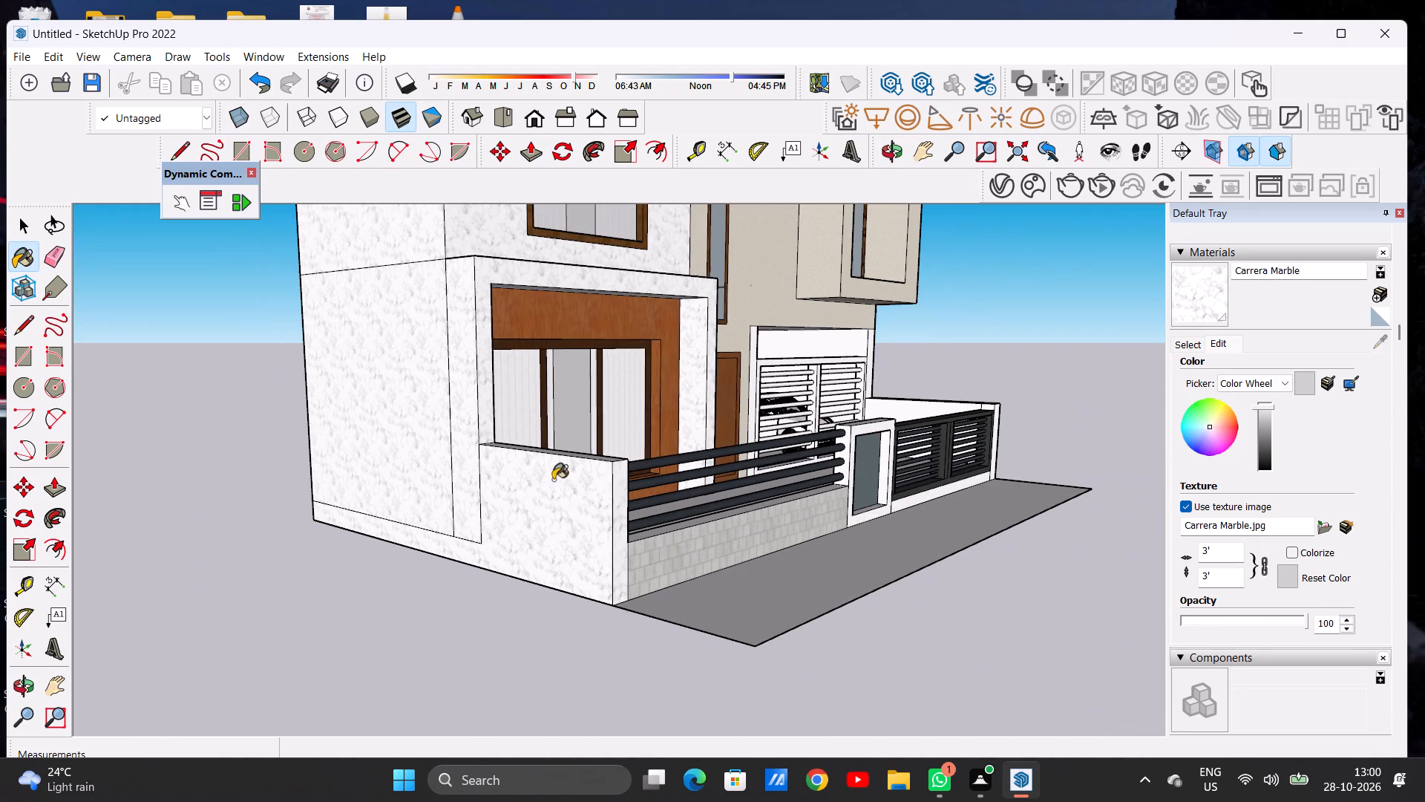
Paint the front faces of the two pillars flanking the garage opening with Carrera Marble.
middle_click_drag(685, 464, 335, 491)
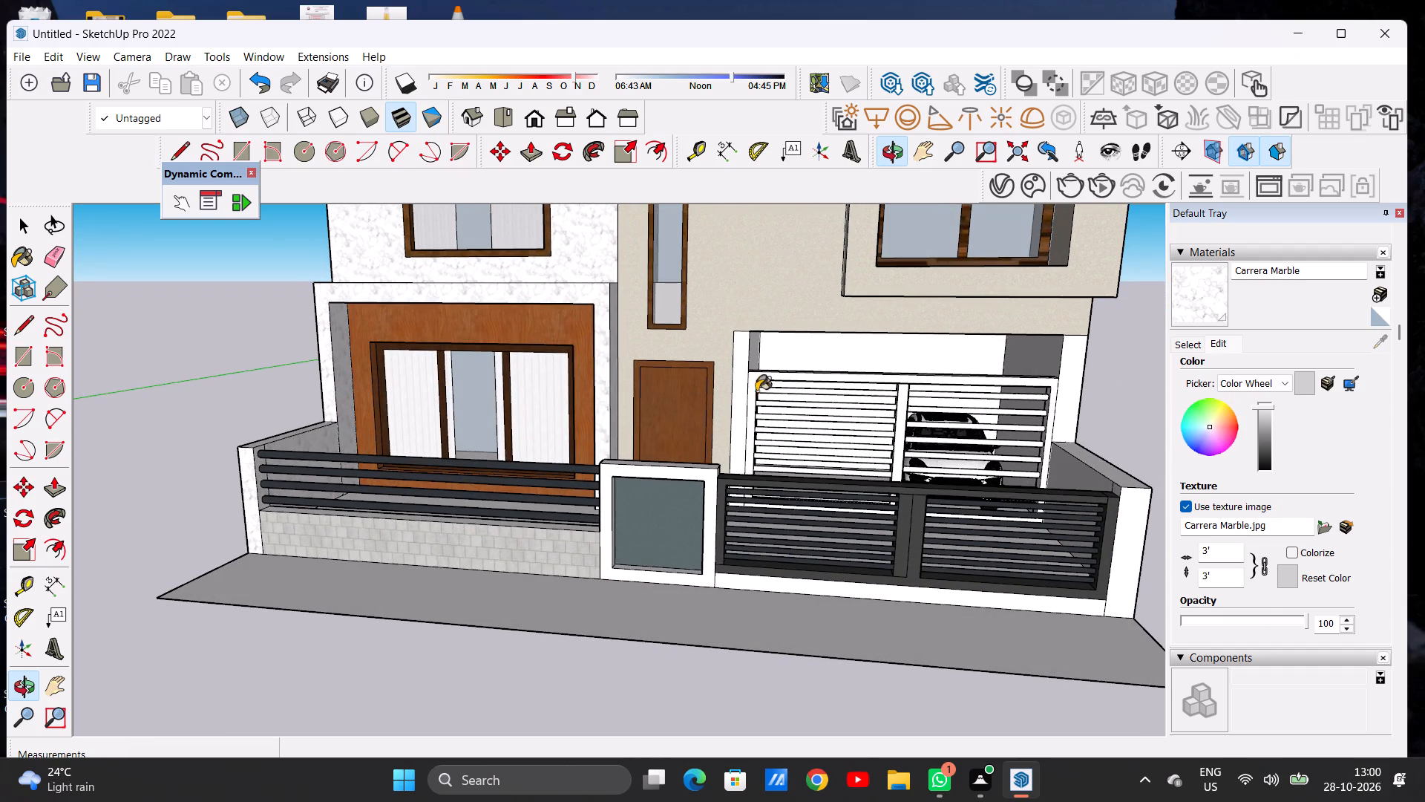
scroll(745, 376, "up", 14)
left_click(738, 364)
scroll(737, 368, "down", 8)
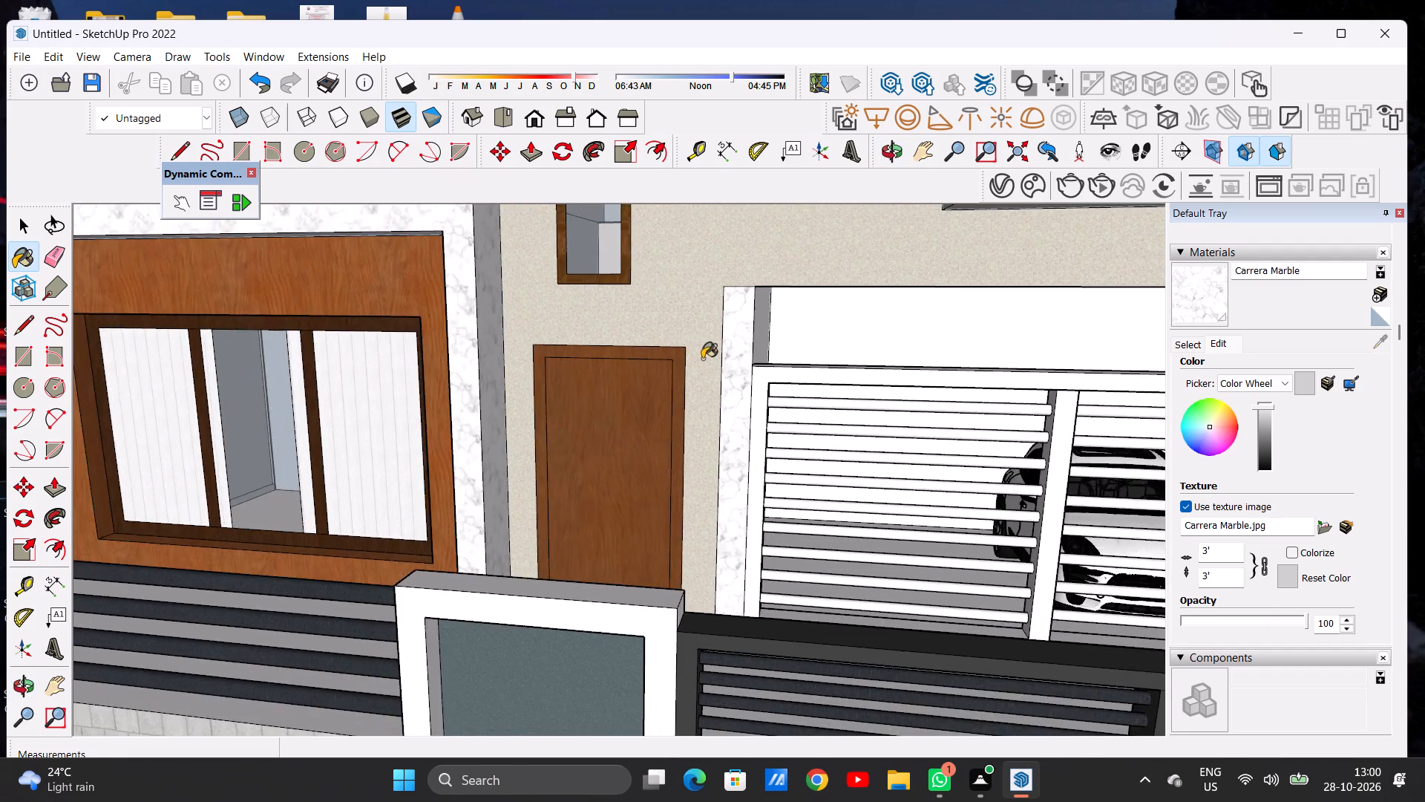
scroll(678, 346, "down", 8)
scroll(1091, 359, "up", 2)
scroll(1091, 359, "down", 1)
scroll(1091, 359, "up", 7)
left_click(1077, 366)
Paint the garage's back wall and both interior side walls with Carrera Marble.
left_click(928, 330)
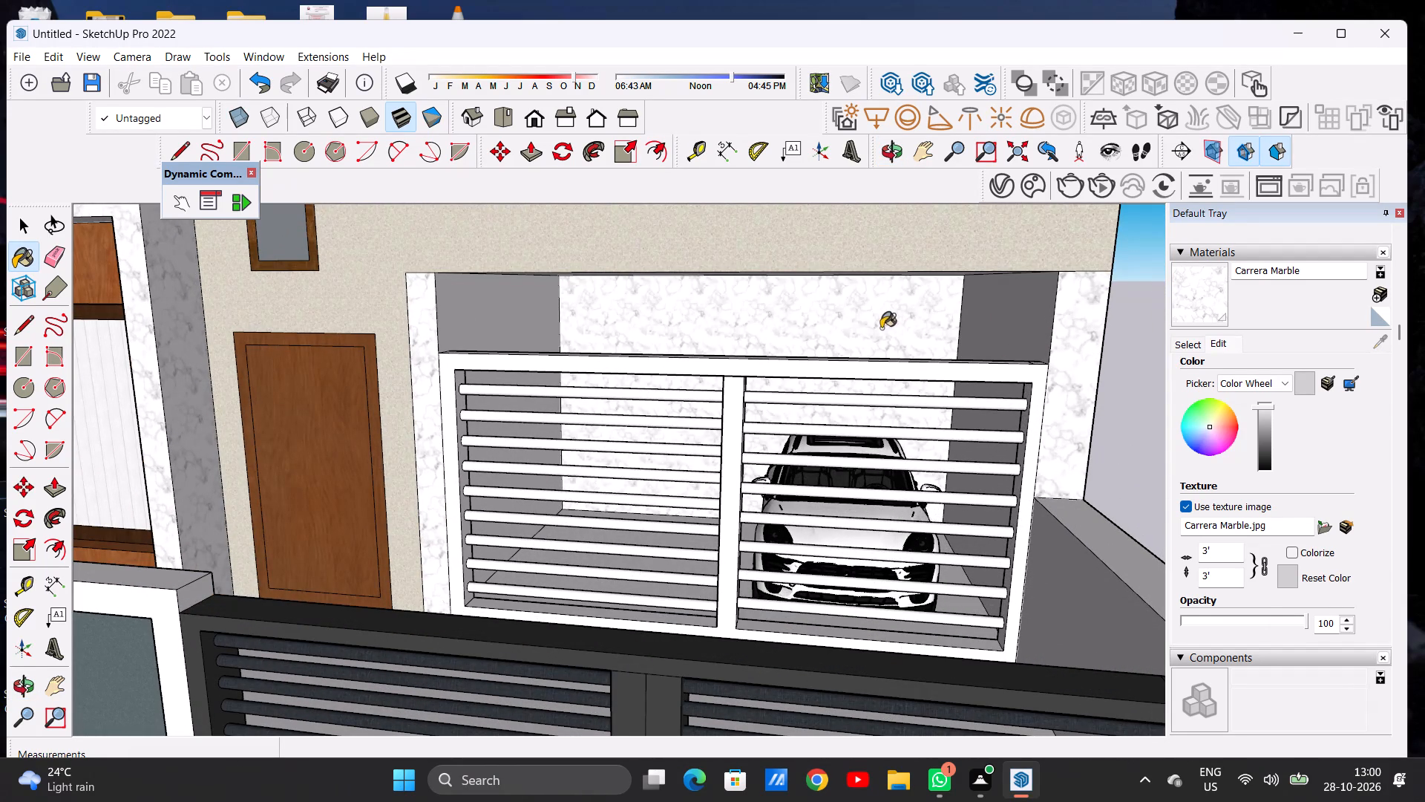
left_click(463, 329)
left_click(1021, 329)
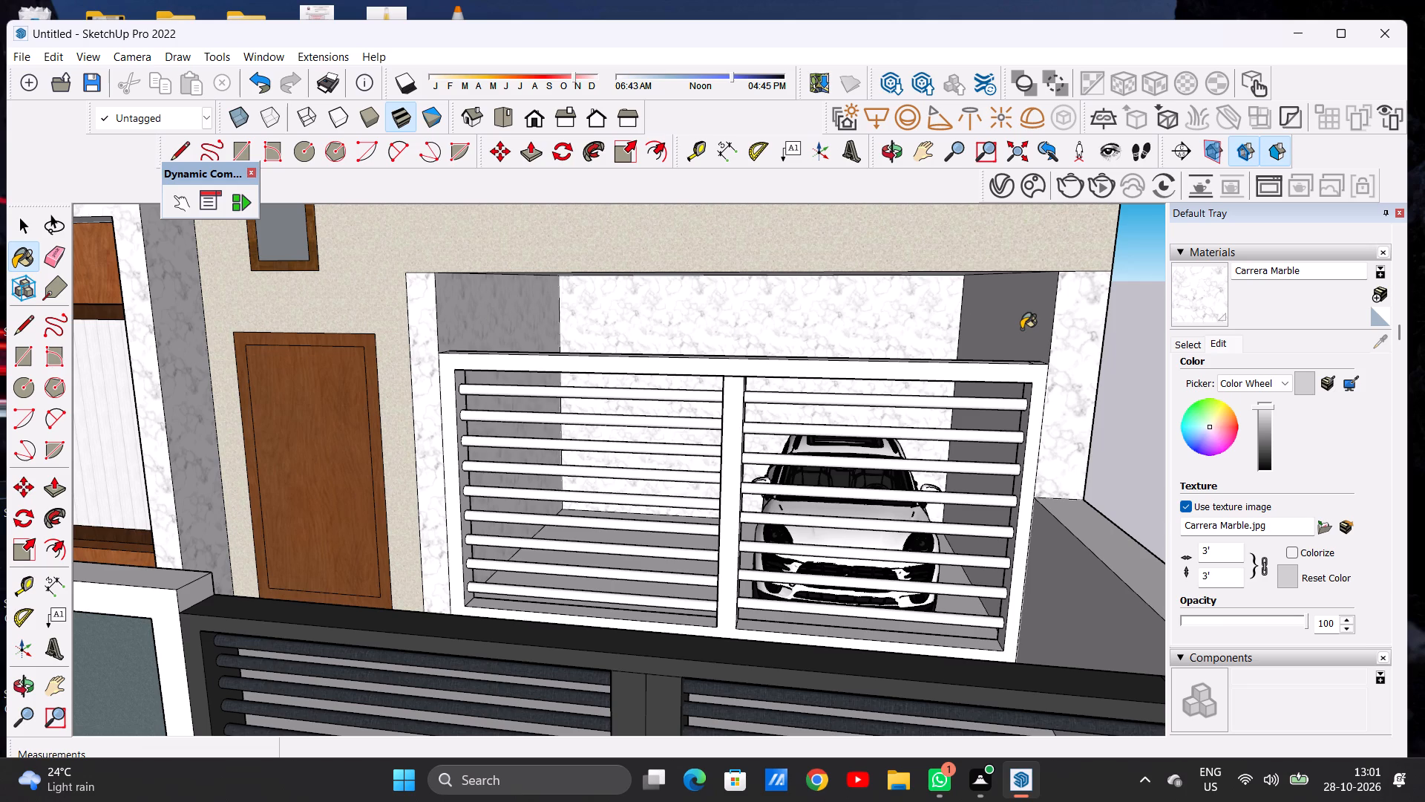
middle_click_drag(804, 339, 598, 356)
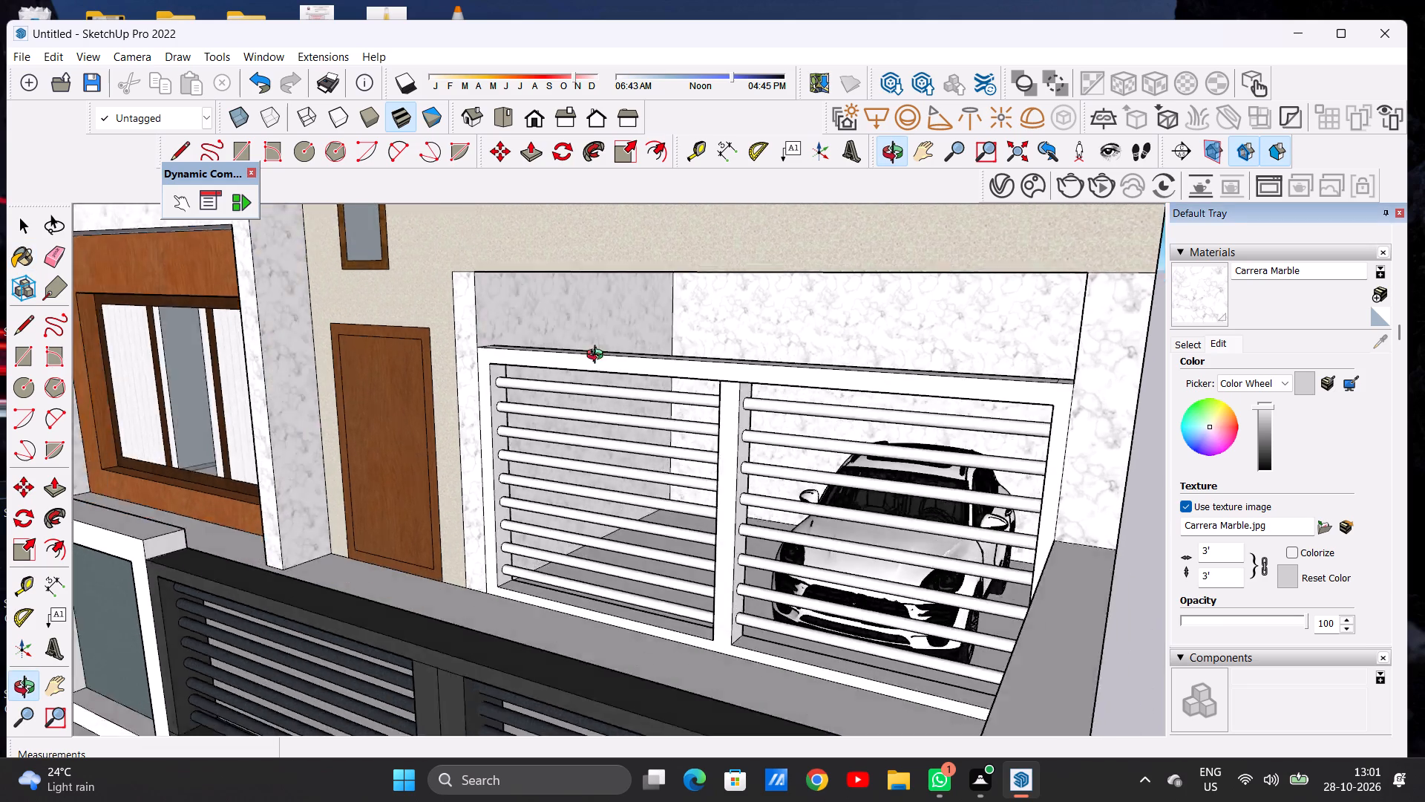
middle_click_drag(598, 356, 833, 342)
Paint the garage-side boundary wall's front end and outer face, the strip below the dark gate, and the garage's exterior side wall with Carrera Marble.
scroll(761, 373, "down", 13)
middle_click_drag(945, 424, 940, 420)
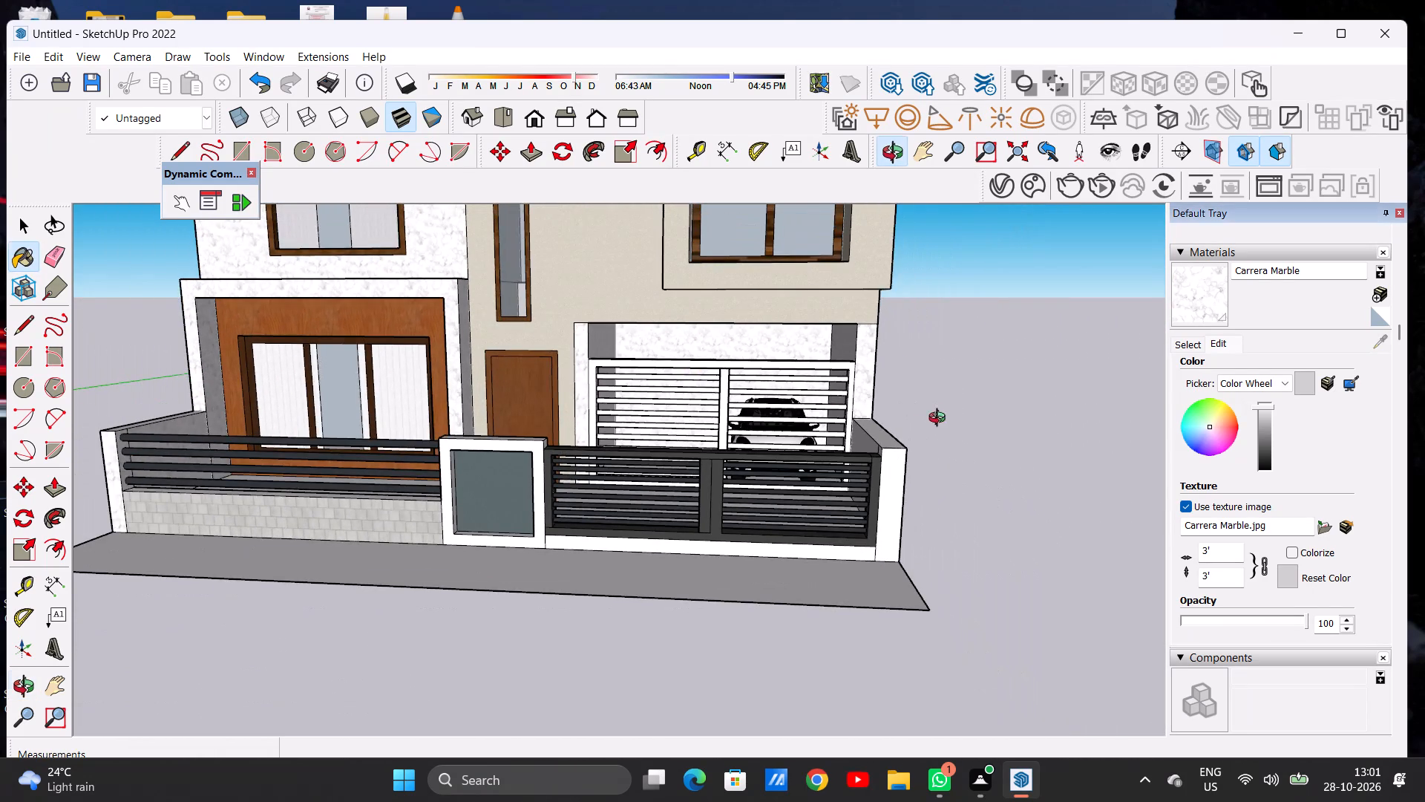
middle_click_drag(940, 420, 755, 405)
scroll(818, 486, "up", 7)
left_click(793, 537)
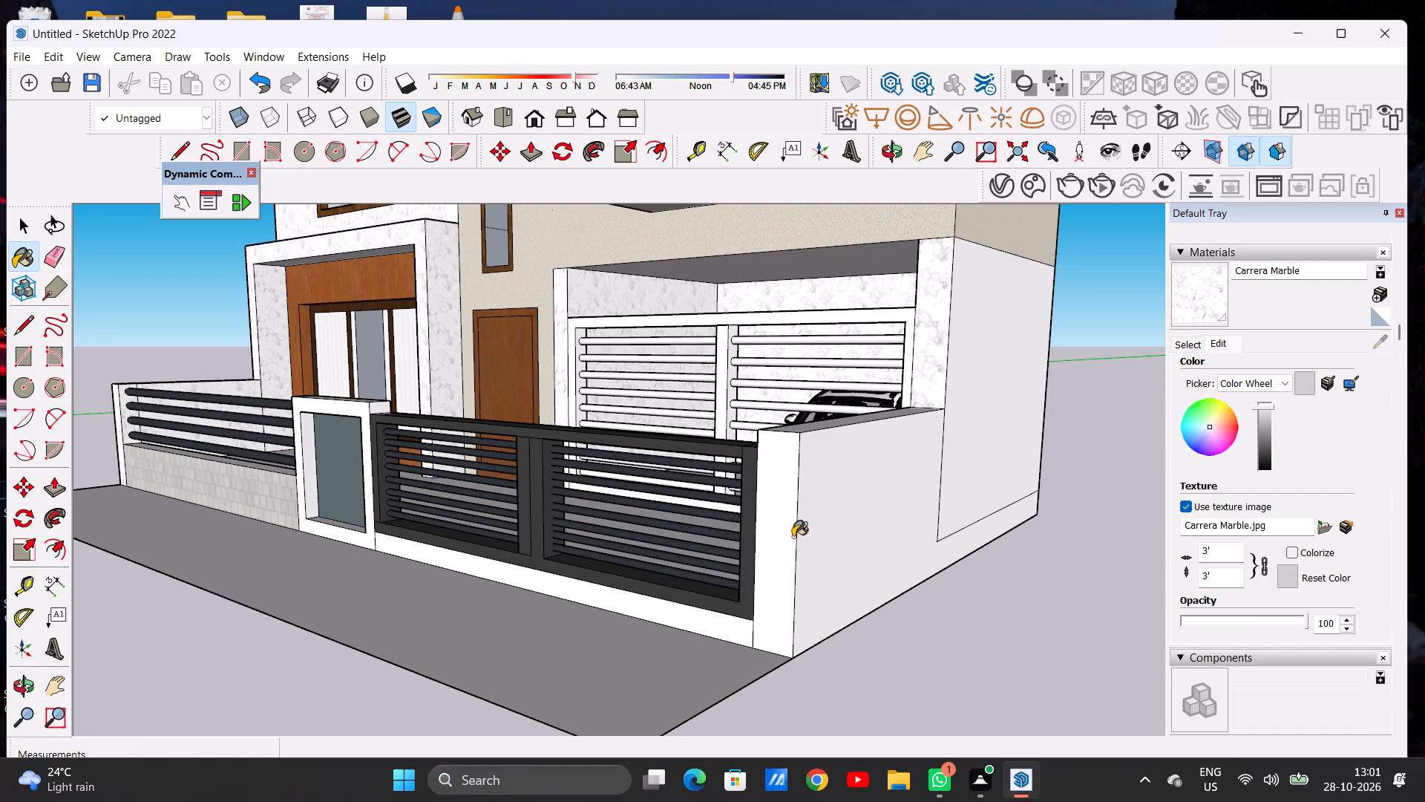
left_click(739, 630)
left_click(844, 581)
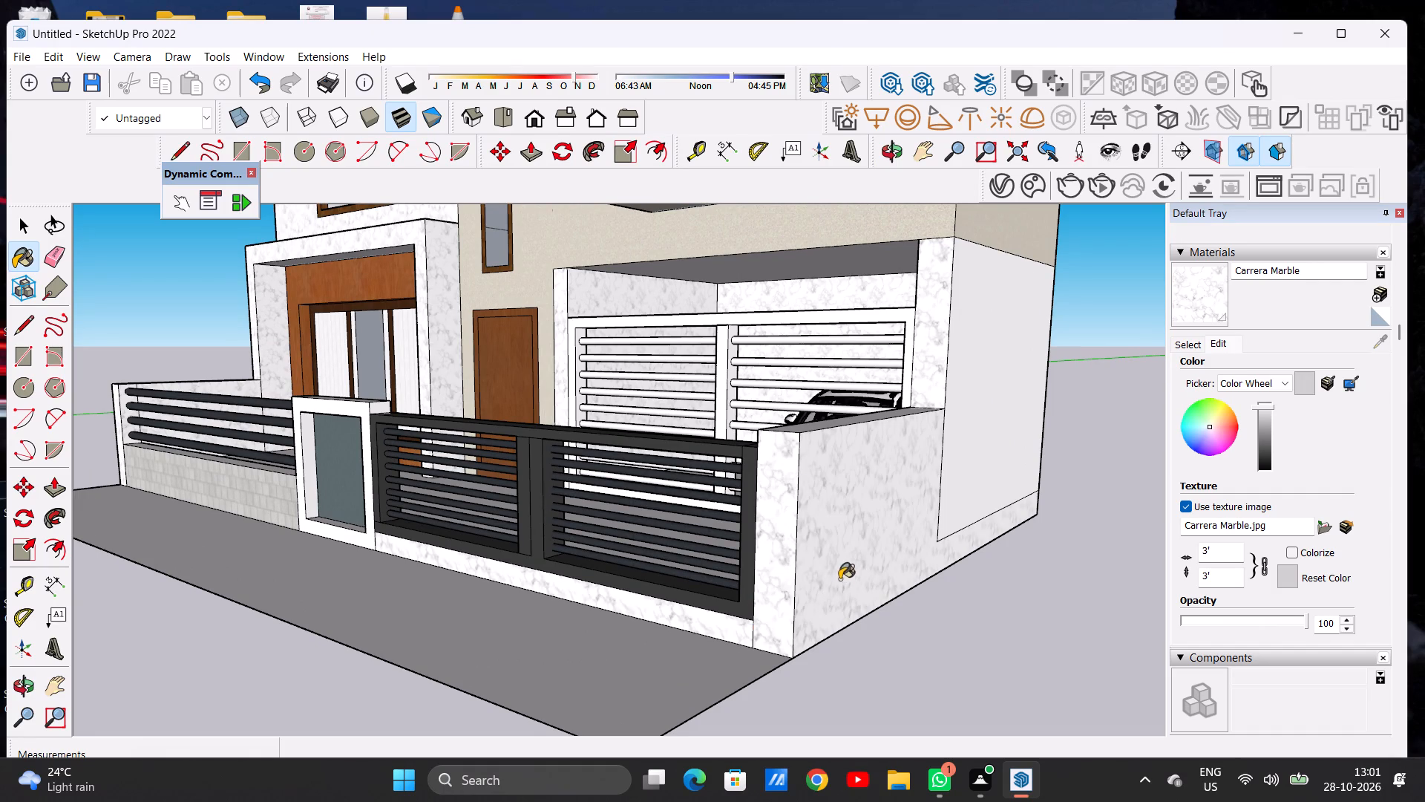
scroll(784, 510, "down", 5)
middle_click_drag(868, 498, 817, 564)
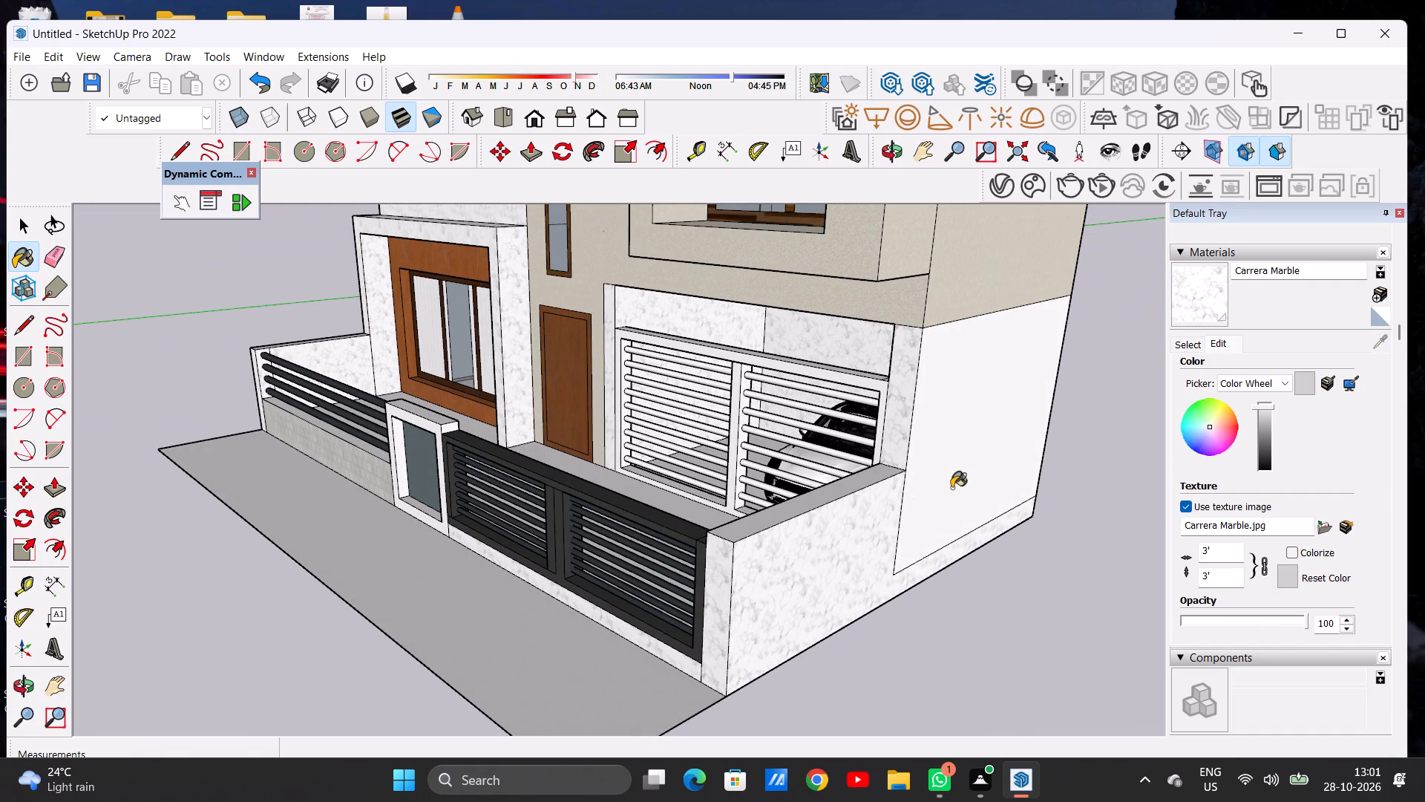
left_click(951, 488)
Paint the garage-side boundary wall's top edge and inner faces, including the short section beside the dark gate, with Carrera Marble.
scroll(824, 508, "up", 4)
middle_click_drag(700, 539, 744, 657)
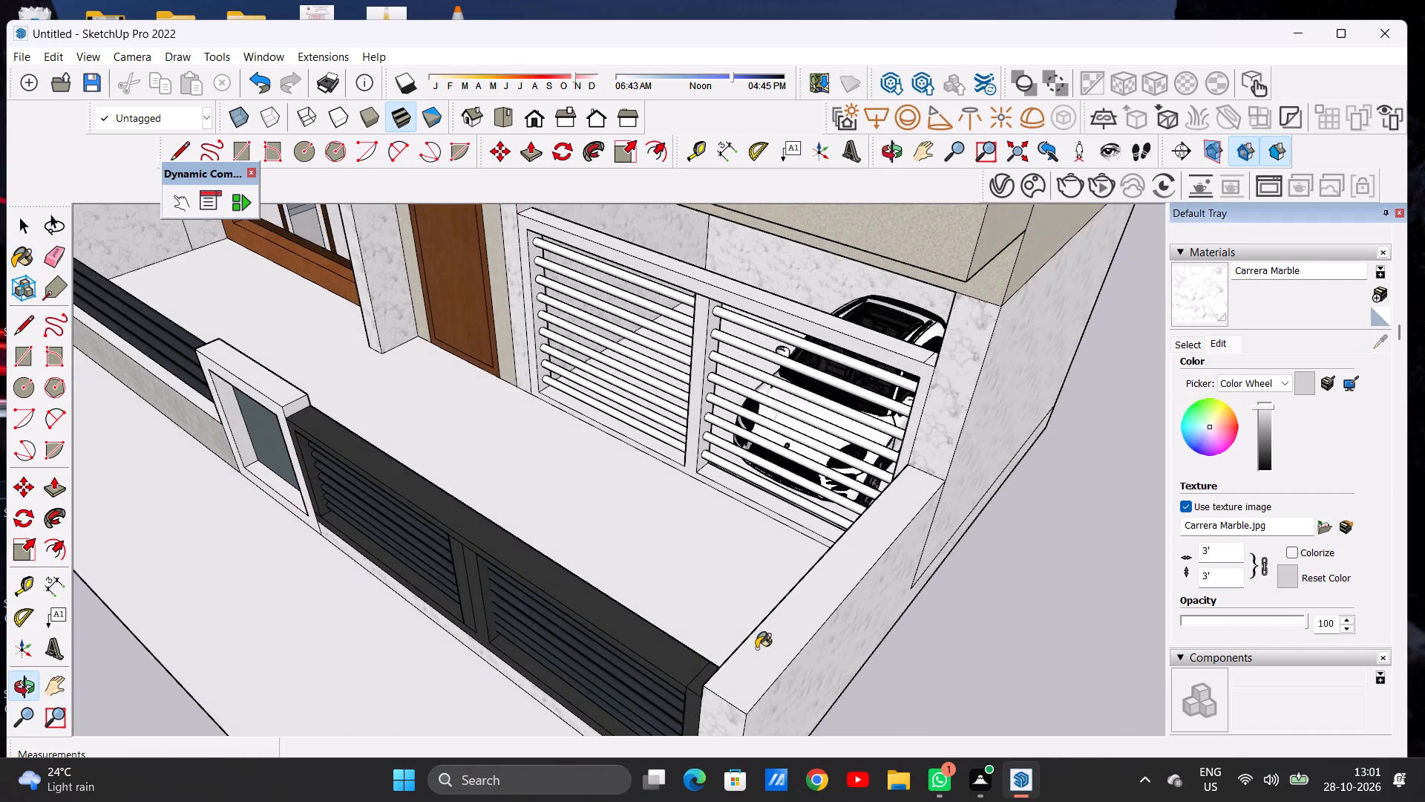
scroll(768, 645, "up", 4)
left_click(805, 613)
scroll(787, 562, "down", 7)
middle_click_drag(739, 587, 744, 588)
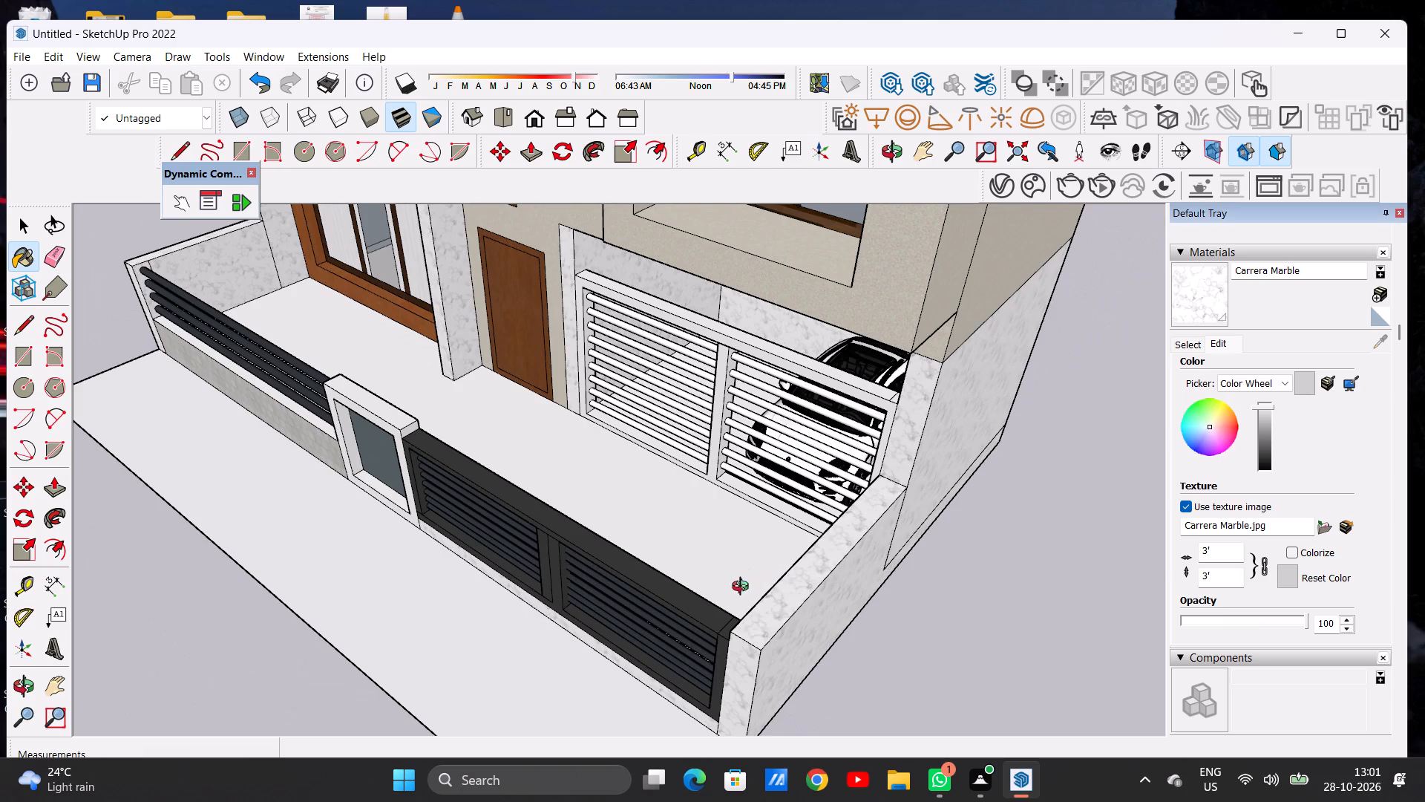
middle_click_drag(744, 588, 1046, 532)
scroll(827, 485, "up", 2)
scroll(842, 466, "down", 1)
scroll(848, 460, "up", 10)
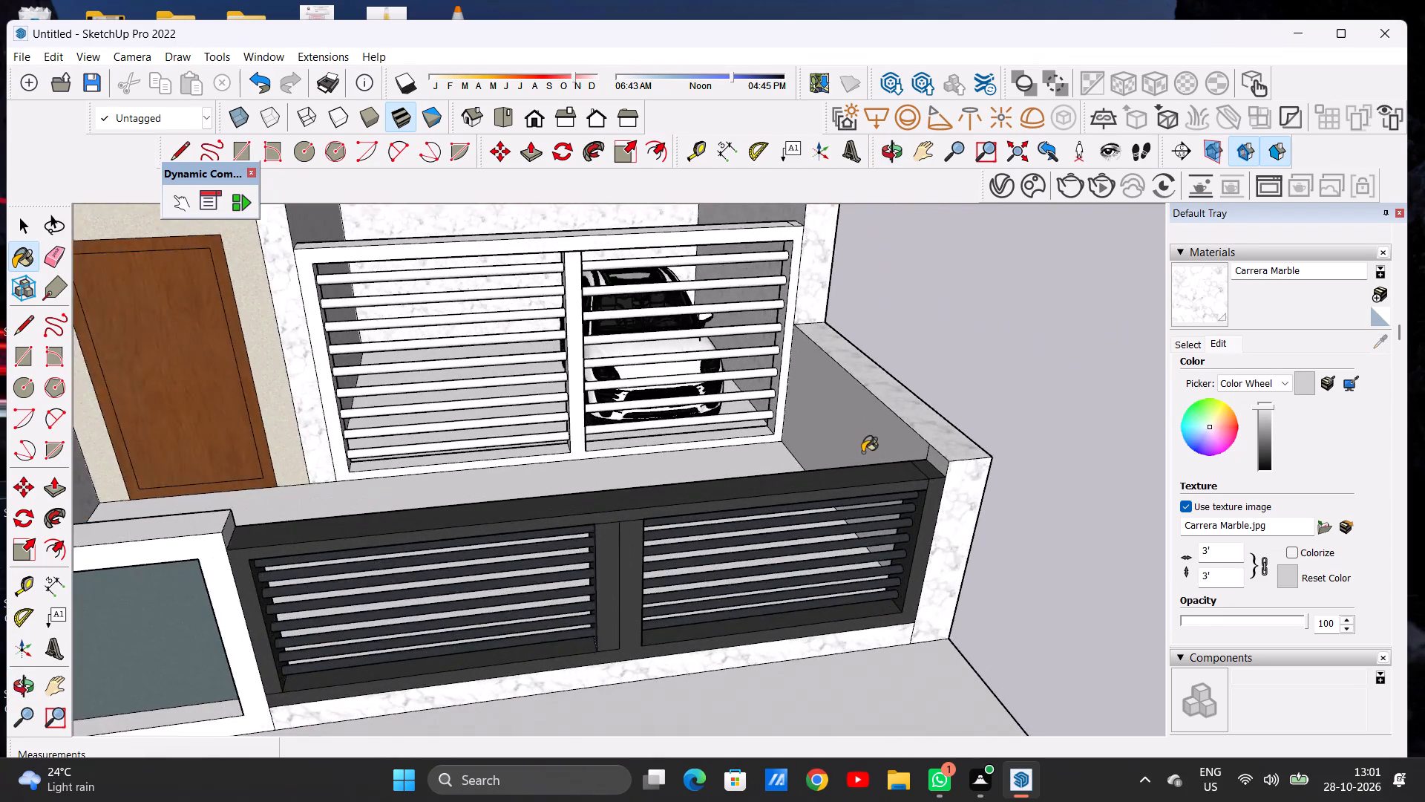
scroll(862, 452, "up", 10)
left_click(889, 415)
left_click(1039, 487)
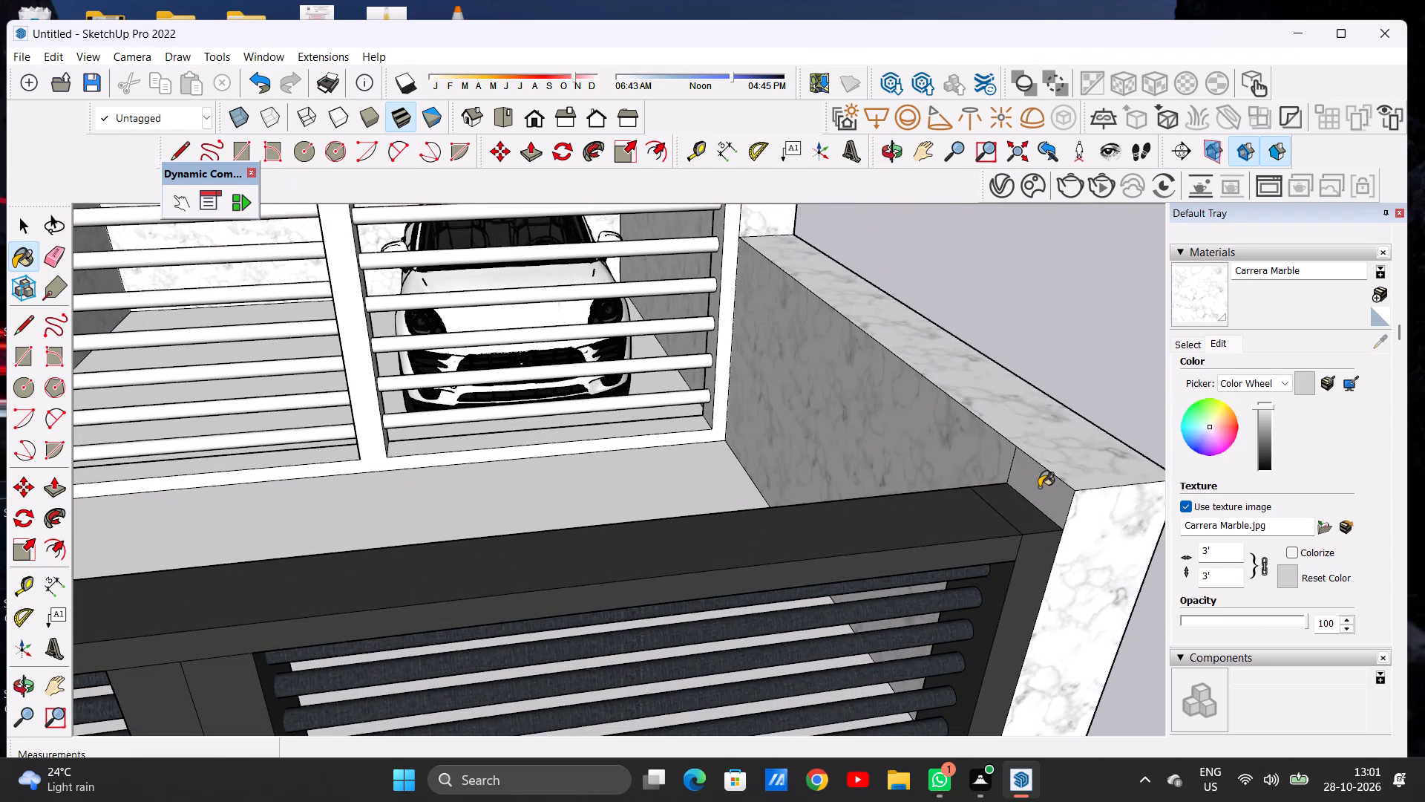
Paint the front, top, gate-side and railing-side faces of the fence pillar between the railing and dark gate with Carrera Marble.
scroll(956, 440, "down", 17)
middle_click_drag(566, 482, 551, 481)
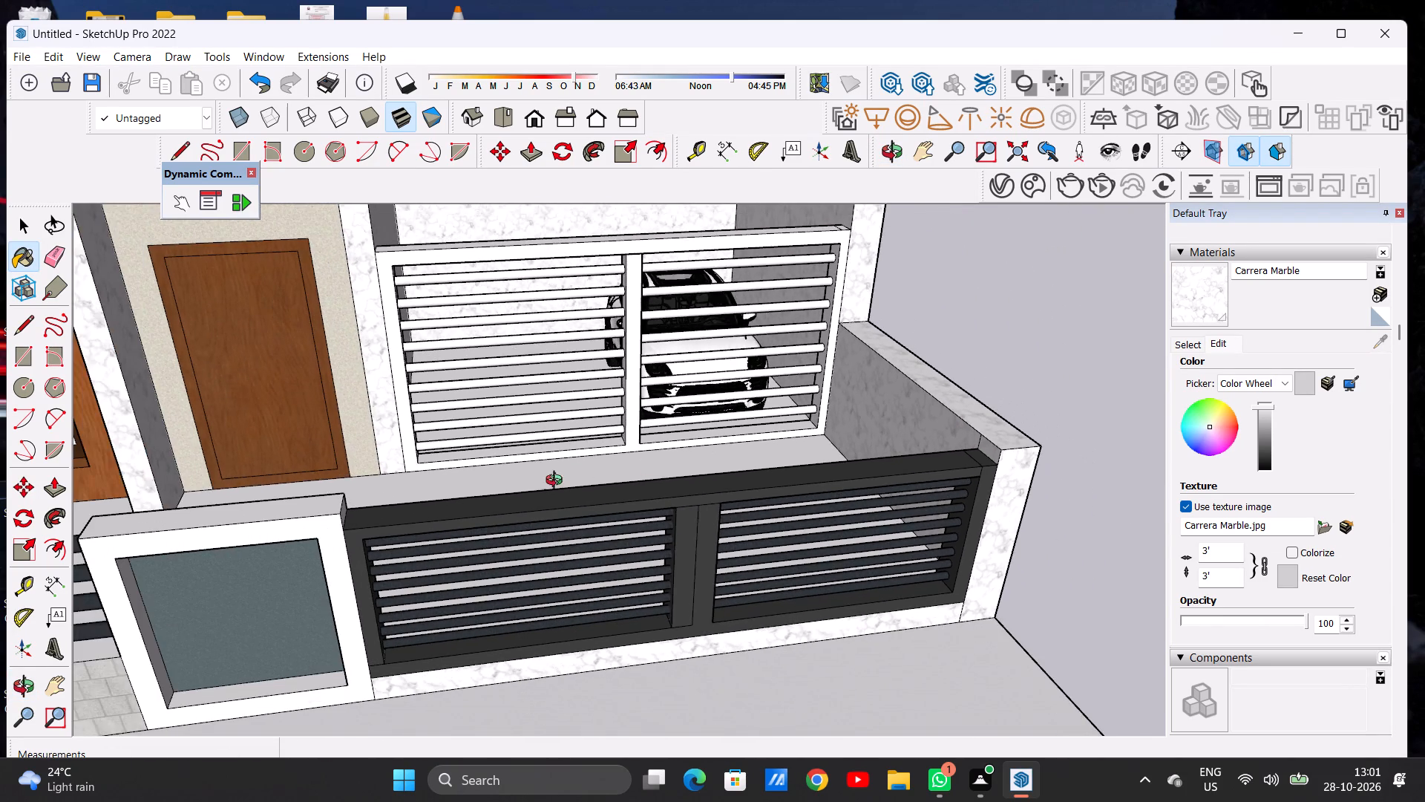
middle_click_drag(551, 481, 332, 436)
scroll(308, 402, "up", 3)
scroll(308, 402, "down", 1)
scroll(308, 402, "up", 15)
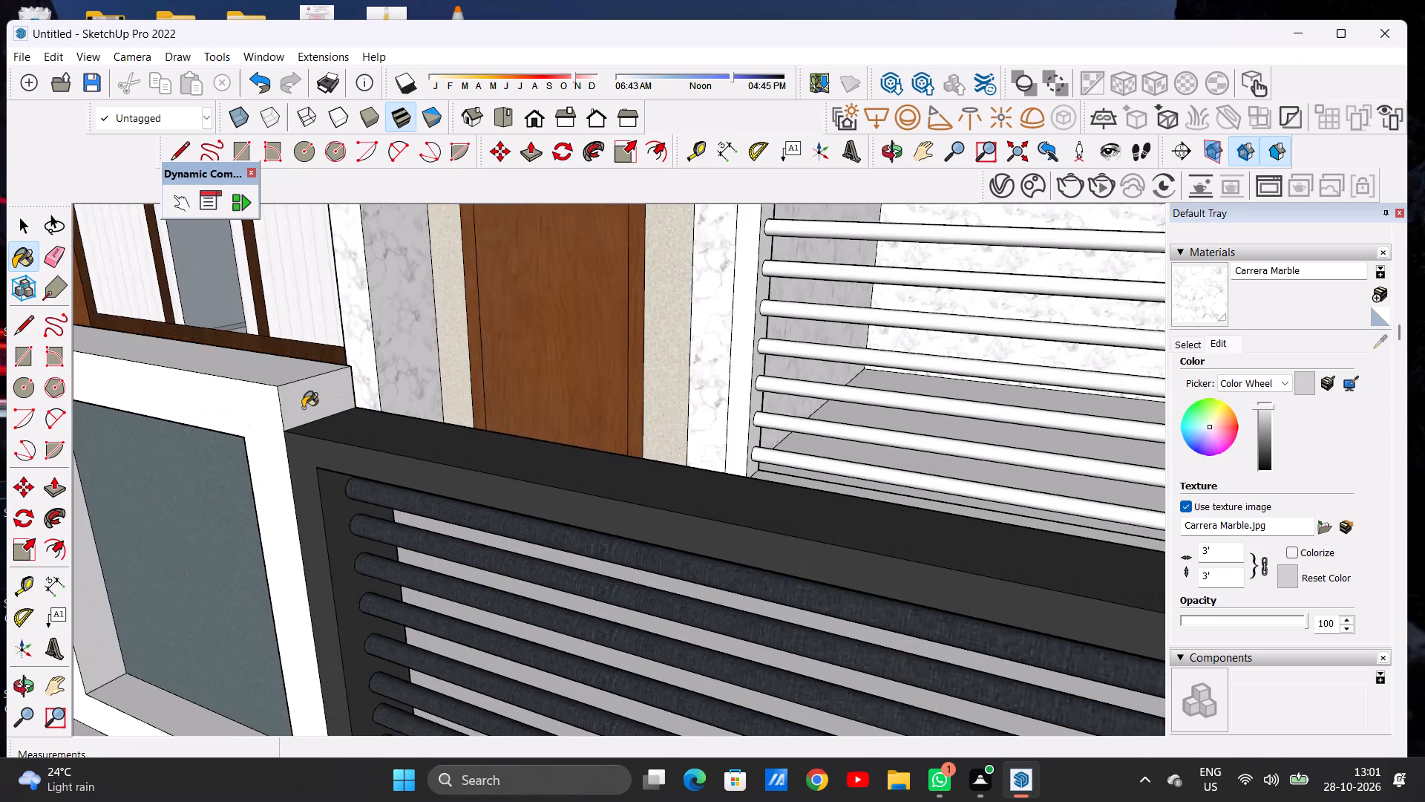
left_click(303, 408)
left_click(258, 402)
left_click(267, 379)
scroll(377, 394, "down", 4)
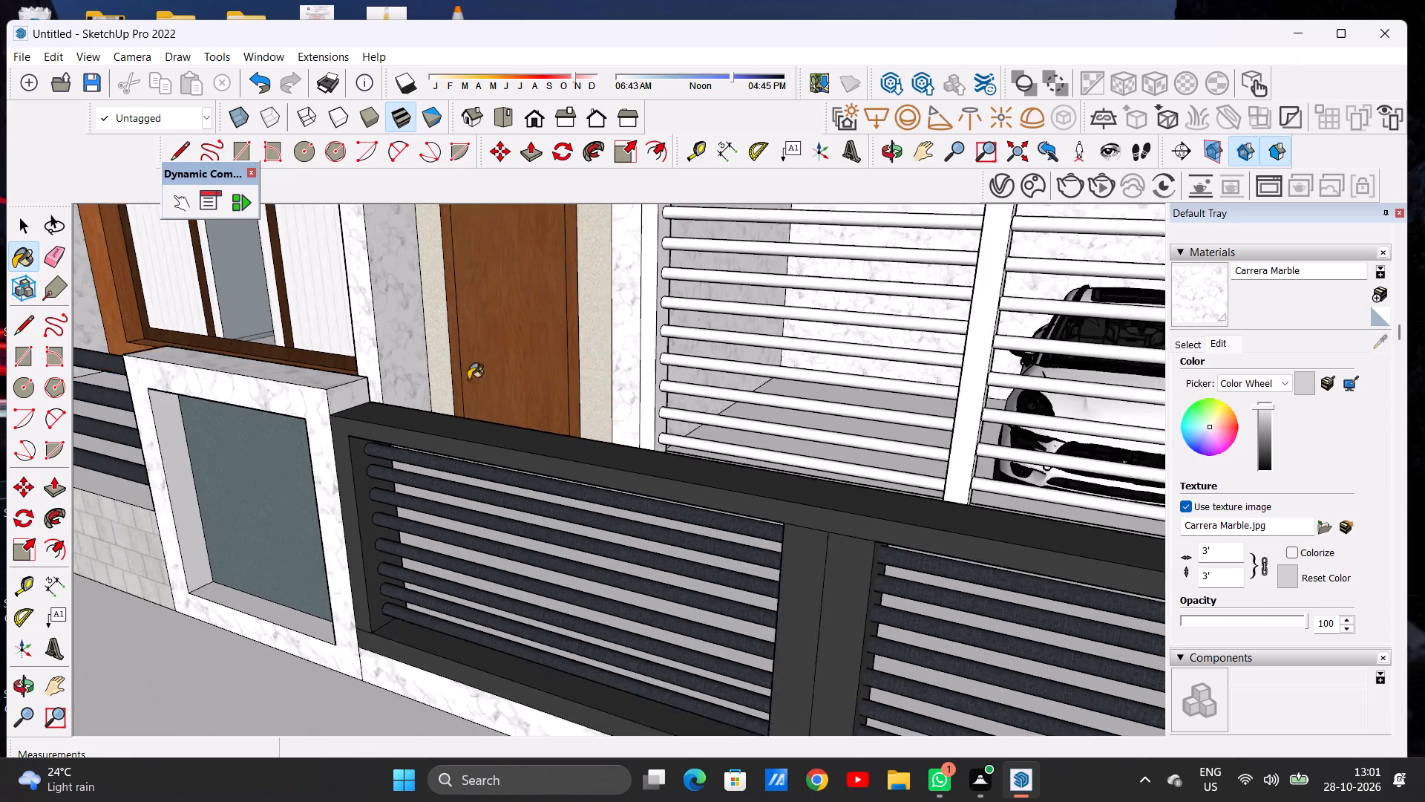
scroll(468, 379, "down", 7)
middle_click_drag(258, 418, 721, 368)
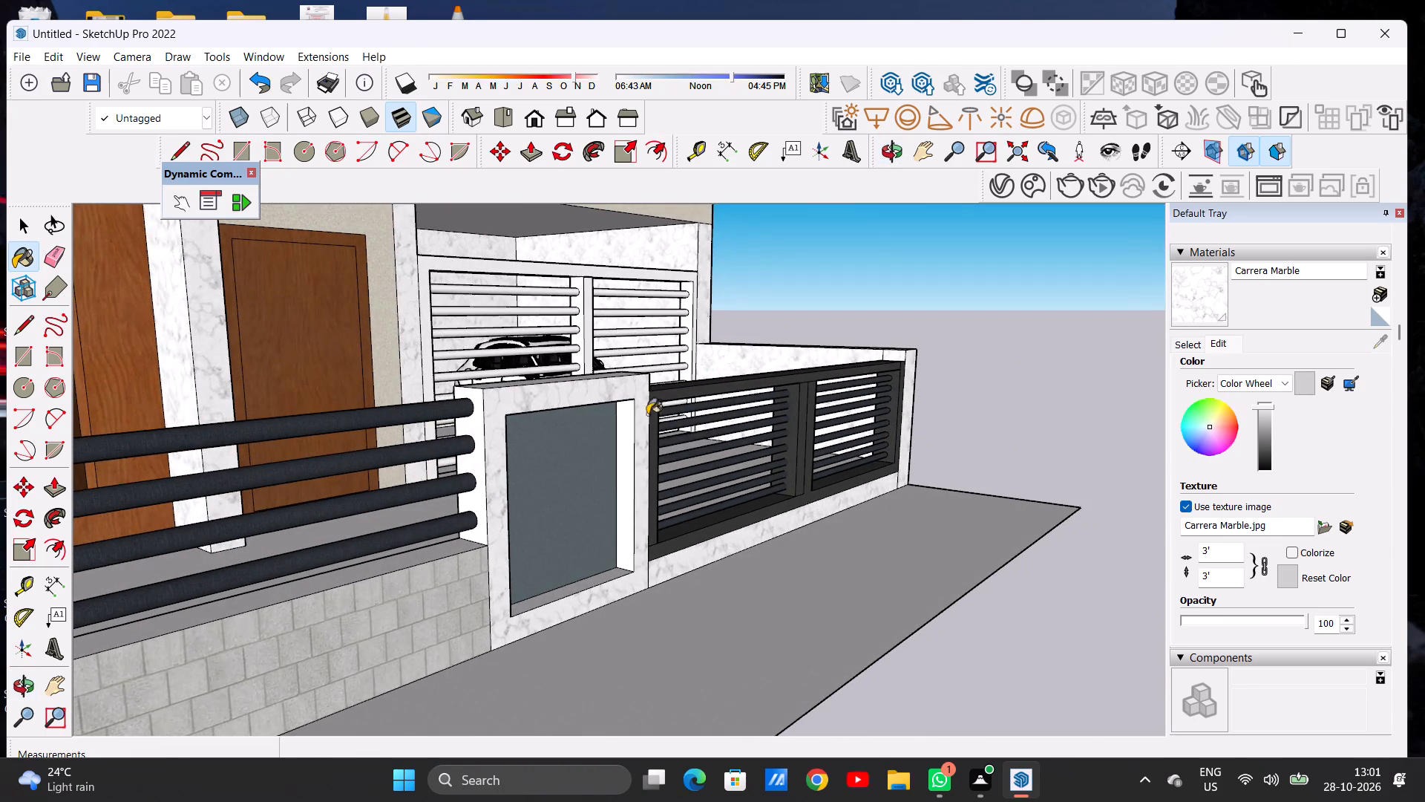
scroll(471, 509, "up", 7)
left_click(479, 492)
Paint the four inner edge faces of the recess around the fence pillar's grey-green panel with Carrera Marble.
scroll(692, 457, "up", 5)
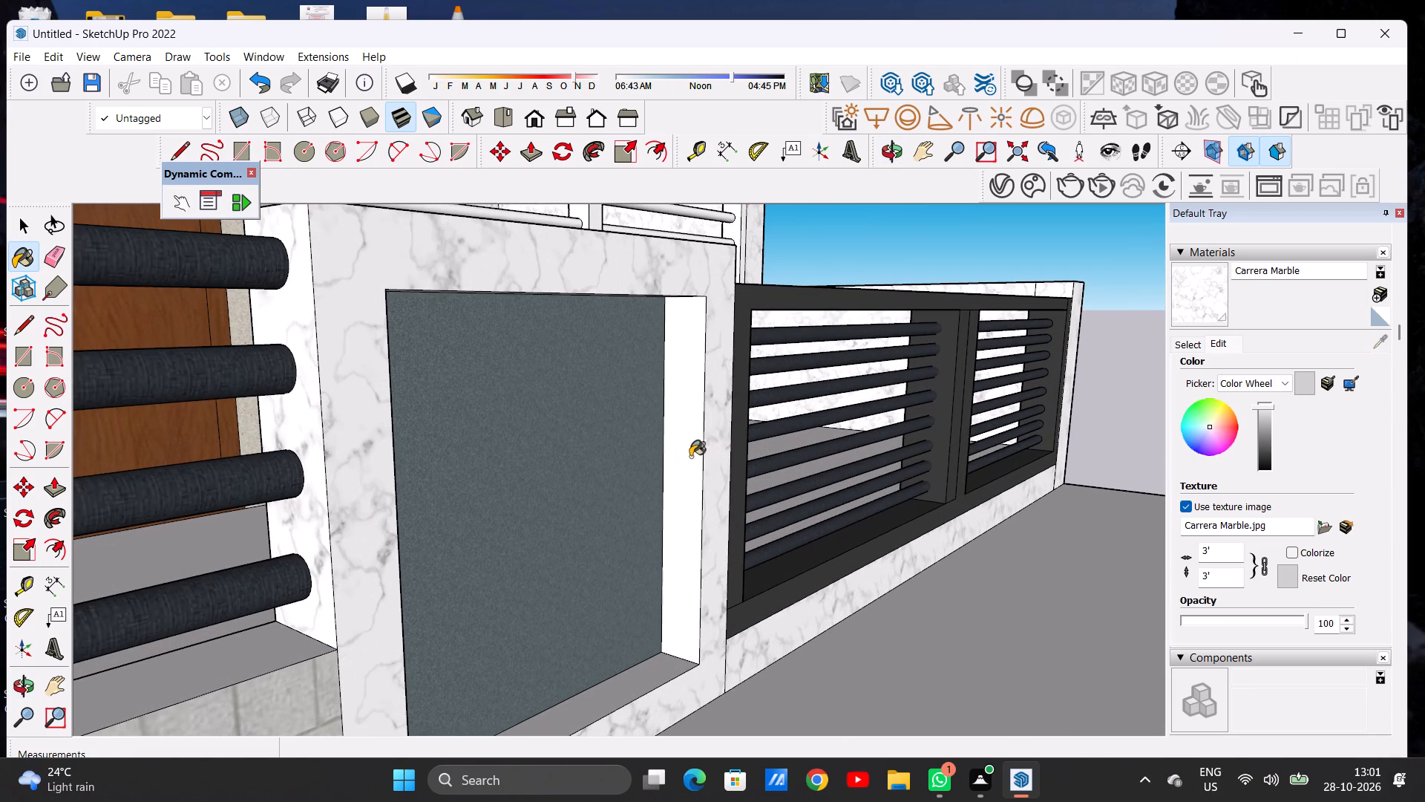
left_click(687, 456)
left_click(643, 674)
scroll(646, 532, "down", 5)
middle_click_drag(641, 554, 354, 538)
scroll(750, 536, "down", 6)
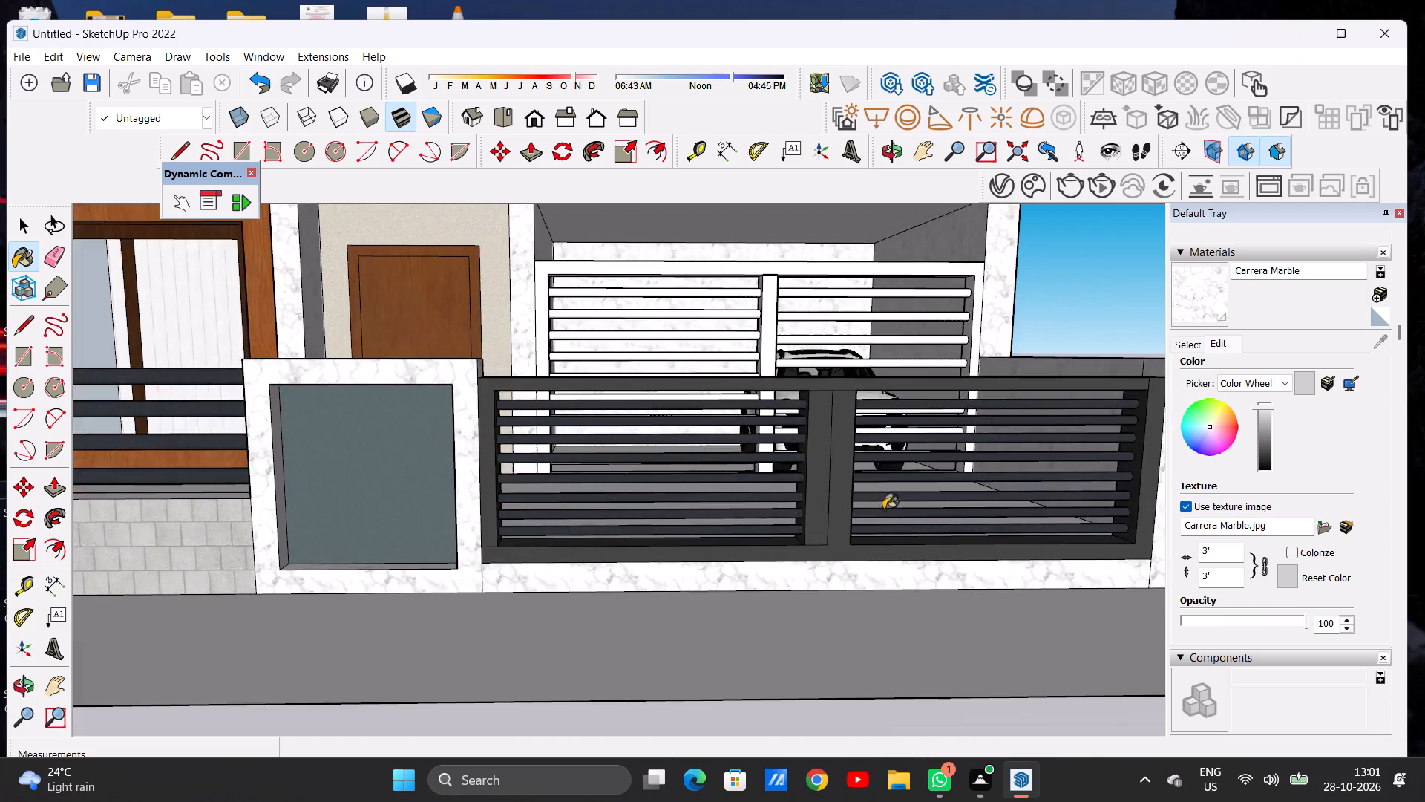
scroll(850, 519, "down", 9)
scroll(453, 459, "up", 10)
scroll(495, 464, "down", 1)
scroll(496, 465, "up", 2)
middle_click_drag(495, 447, 474, 385)
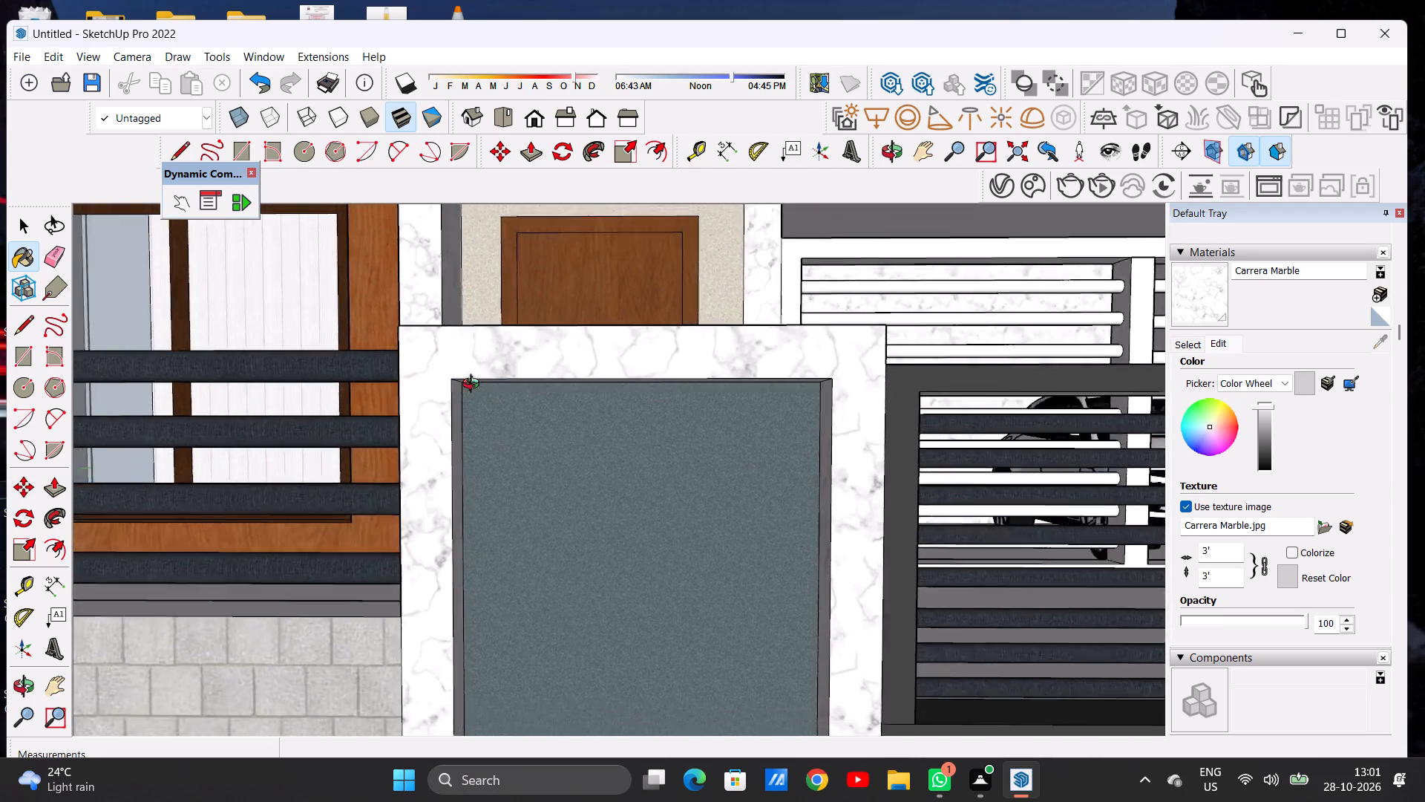
middle_click_drag(474, 385, 456, 322)
scroll(459, 352, "up", 7)
left_click(461, 280)
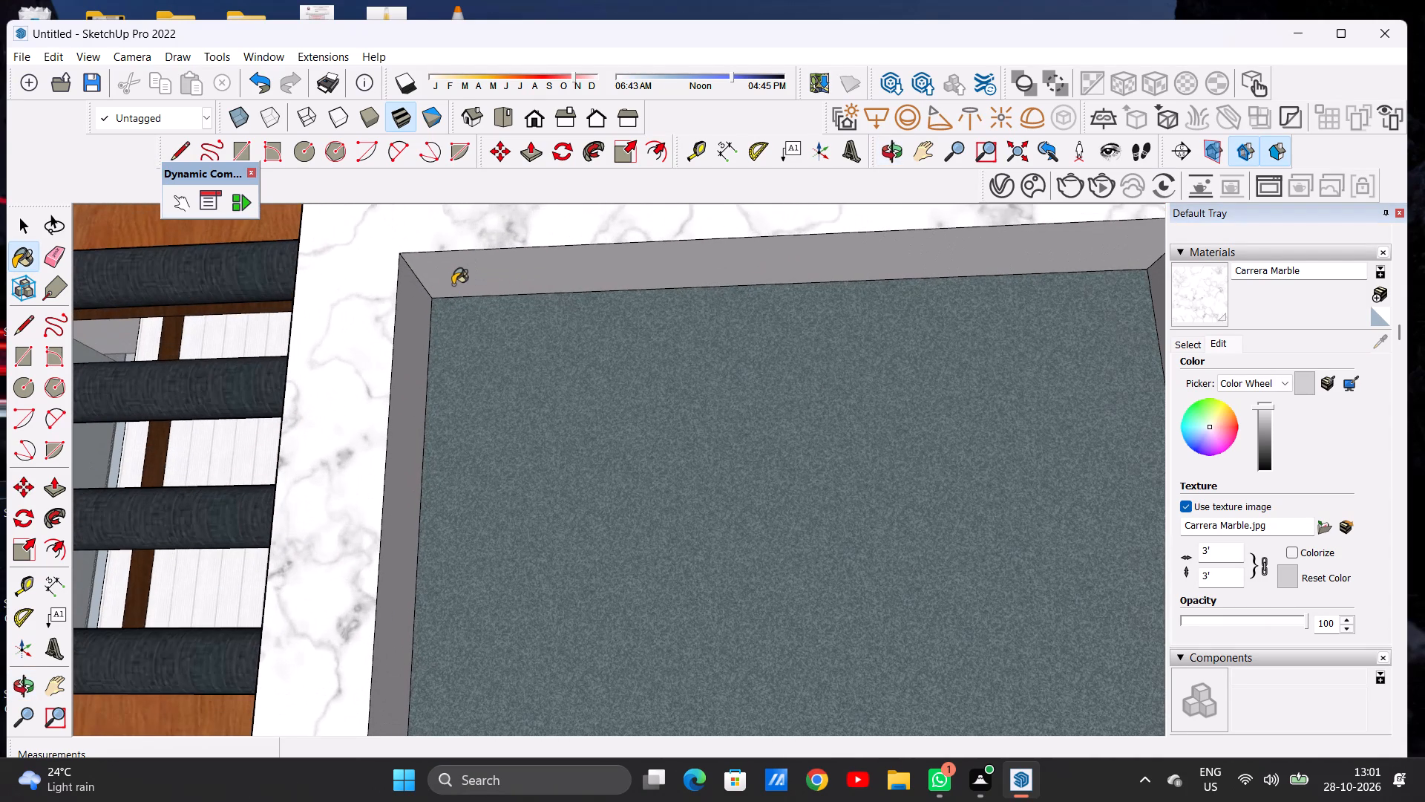
left_click(402, 352)
scroll(476, 467, "down", 14)
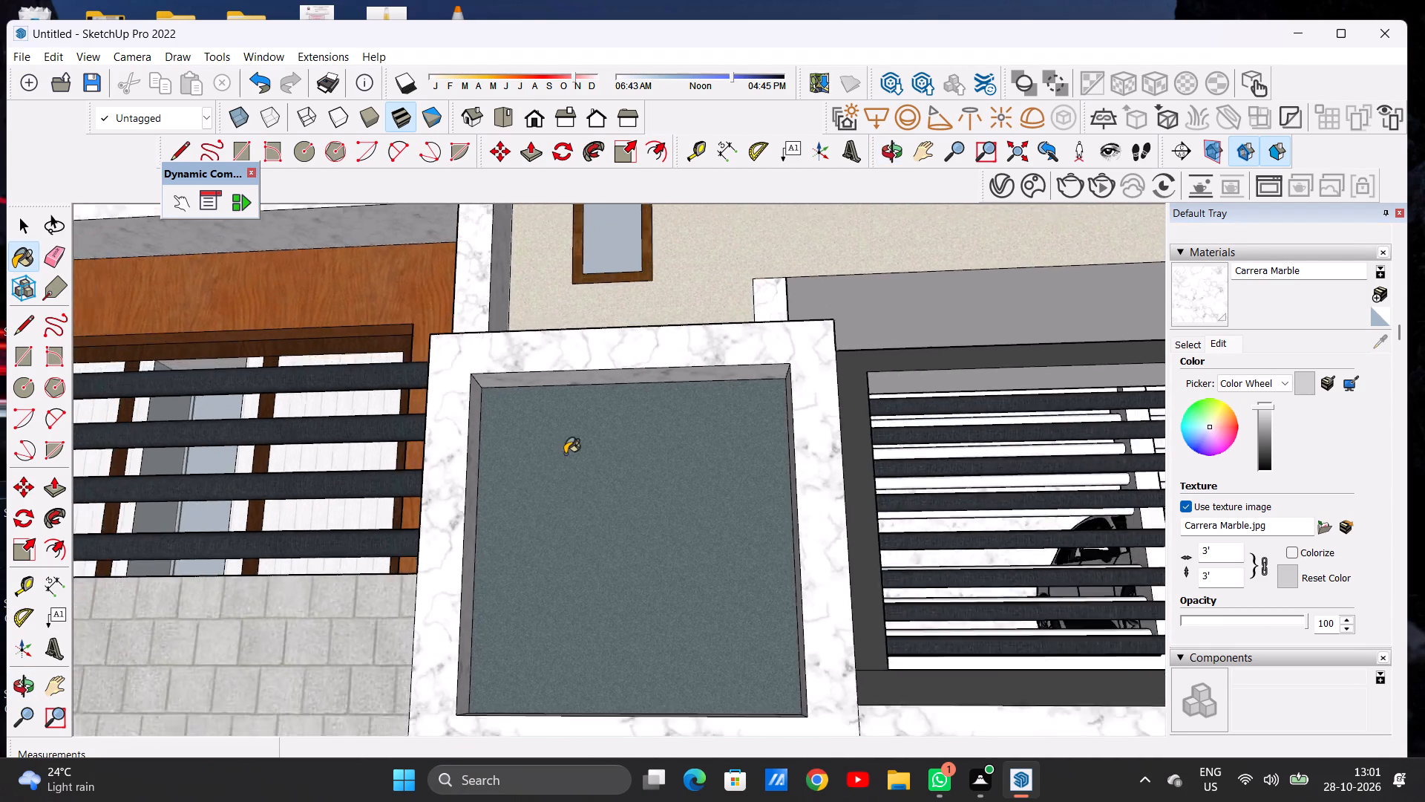
Paint the courtyard-side back face of the fence pillar between the railing and dark gate with Carrera Marble.
scroll(565, 454, "down", 9)
middle_click_drag(607, 410, 636, 526)
middle_click_drag(632, 523, 603, 561)
scroll(608, 541, "down", 6)
middle_click_drag(700, 526, 491, 550)
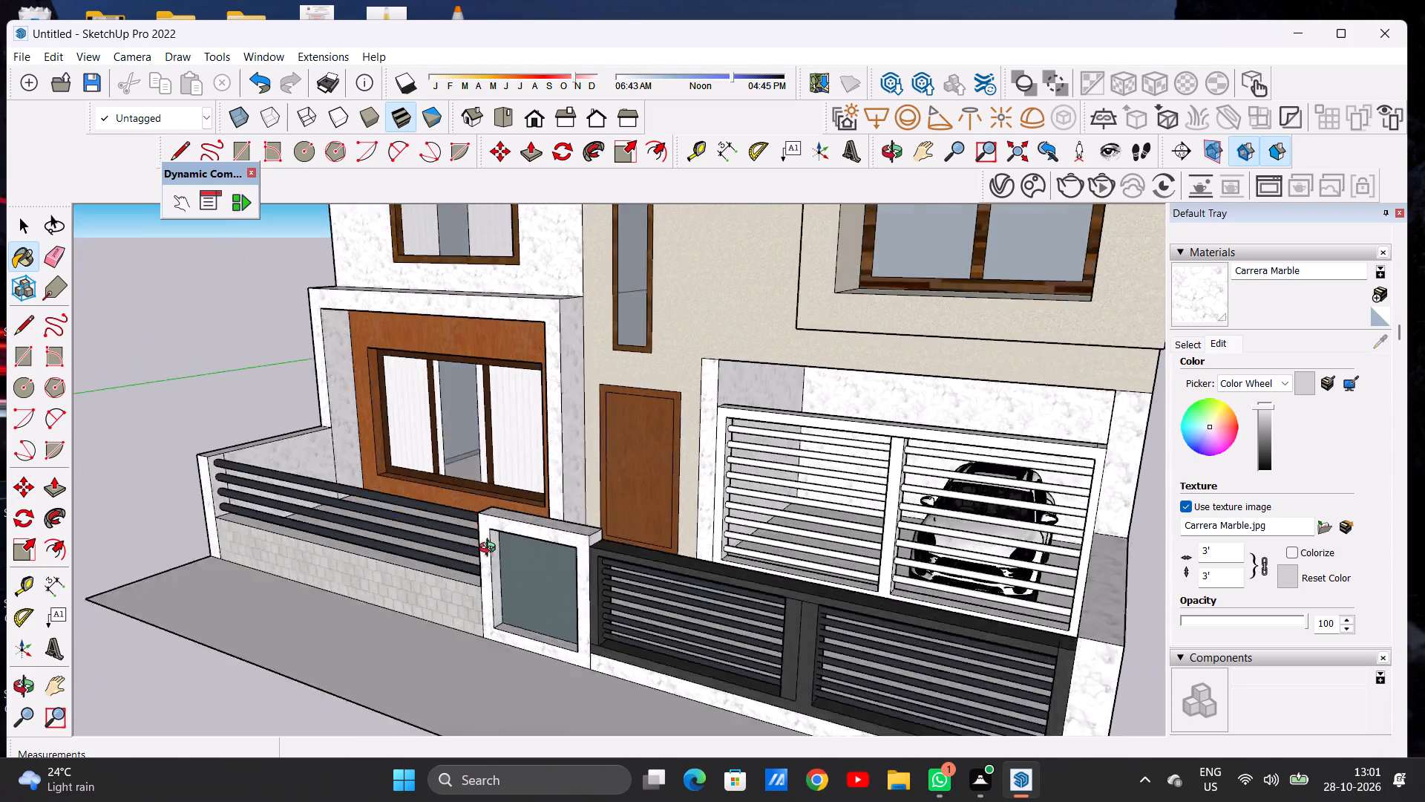
middle_click_drag(491, 550, 174, 572)
scroll(452, 546, "up", 10)
scroll(517, 500, "down", 1)
scroll(517, 500, "up", 3)
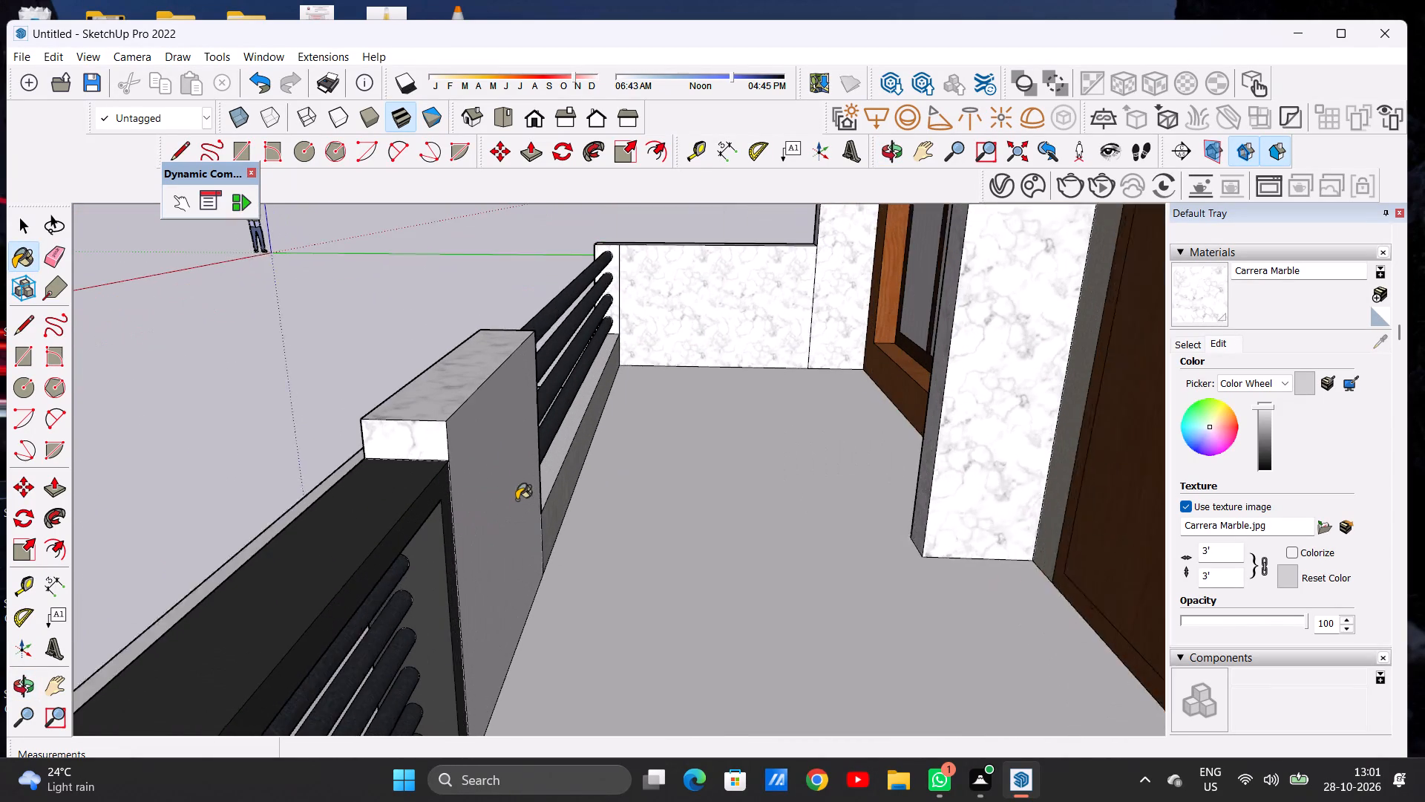
scroll(517, 500, "up", 1)
left_click(487, 504)
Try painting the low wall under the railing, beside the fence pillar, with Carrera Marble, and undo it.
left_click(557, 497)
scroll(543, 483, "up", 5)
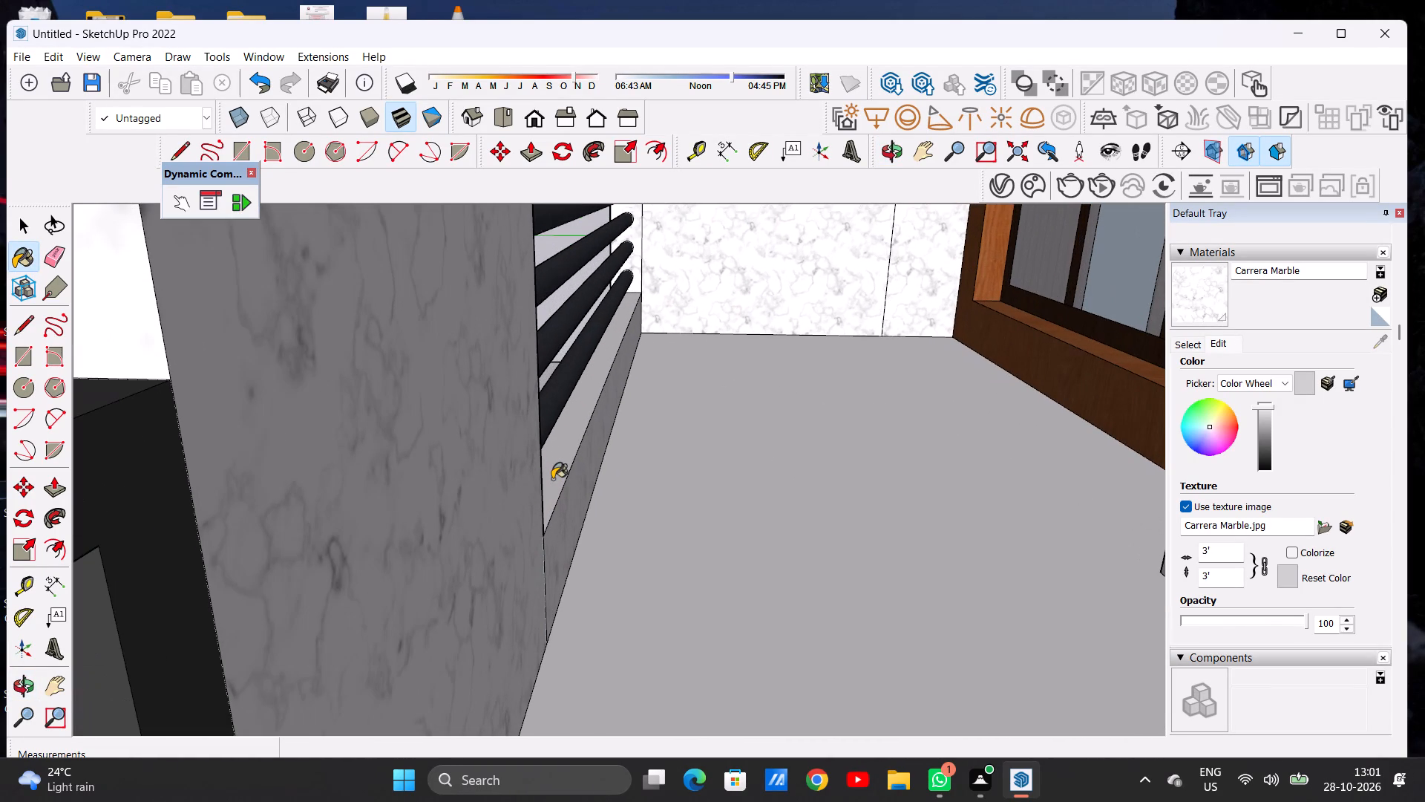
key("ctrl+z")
Paint the top face of the low boundary wall beneath the dark railing with Carrera Marble.
scroll(584, 517, "up", 2)
scroll(584, 517, "down", 1)
scroll(584, 517, "up", 3)
scroll(523, 481, "up", 8)
left_click(522, 481)
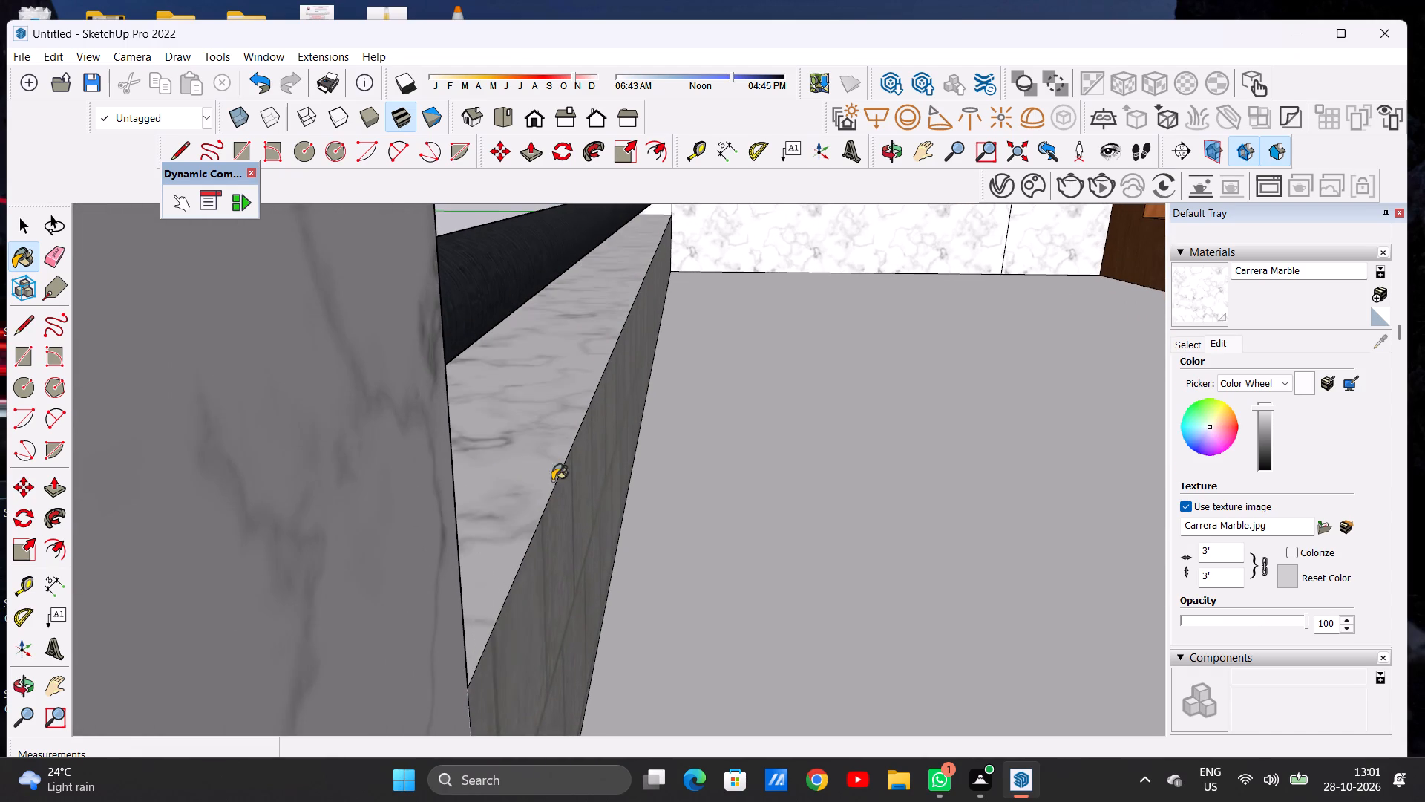
Examine the materials on the whole front facade, fence and gates, both from a distance and closer up.
scroll(575, 480, "down", 20)
scroll(575, 480, "down", 10)
middle_click_drag(552, 485, 695, 486)
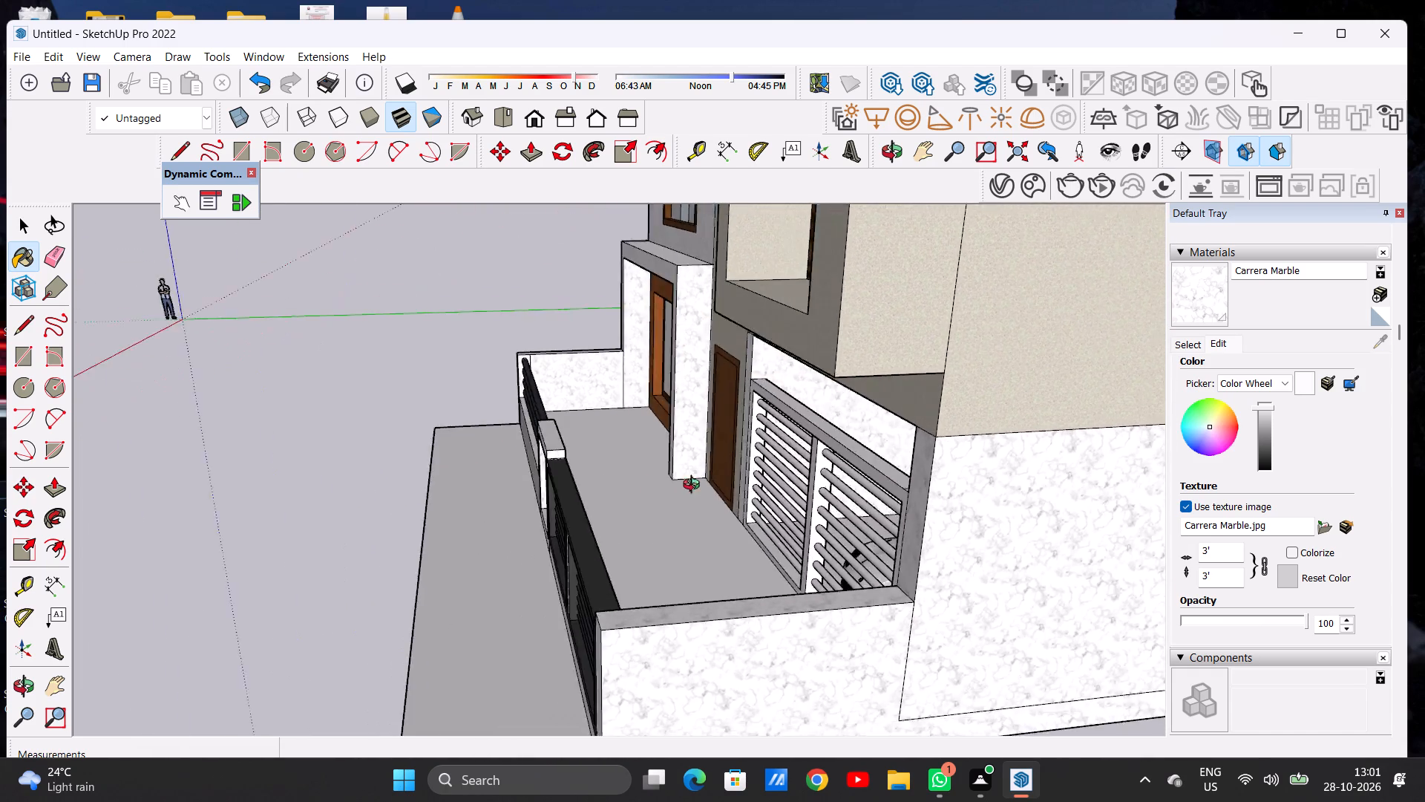
middle_click_drag(695, 486, 1035, 421)
scroll(766, 519, "down", 13)
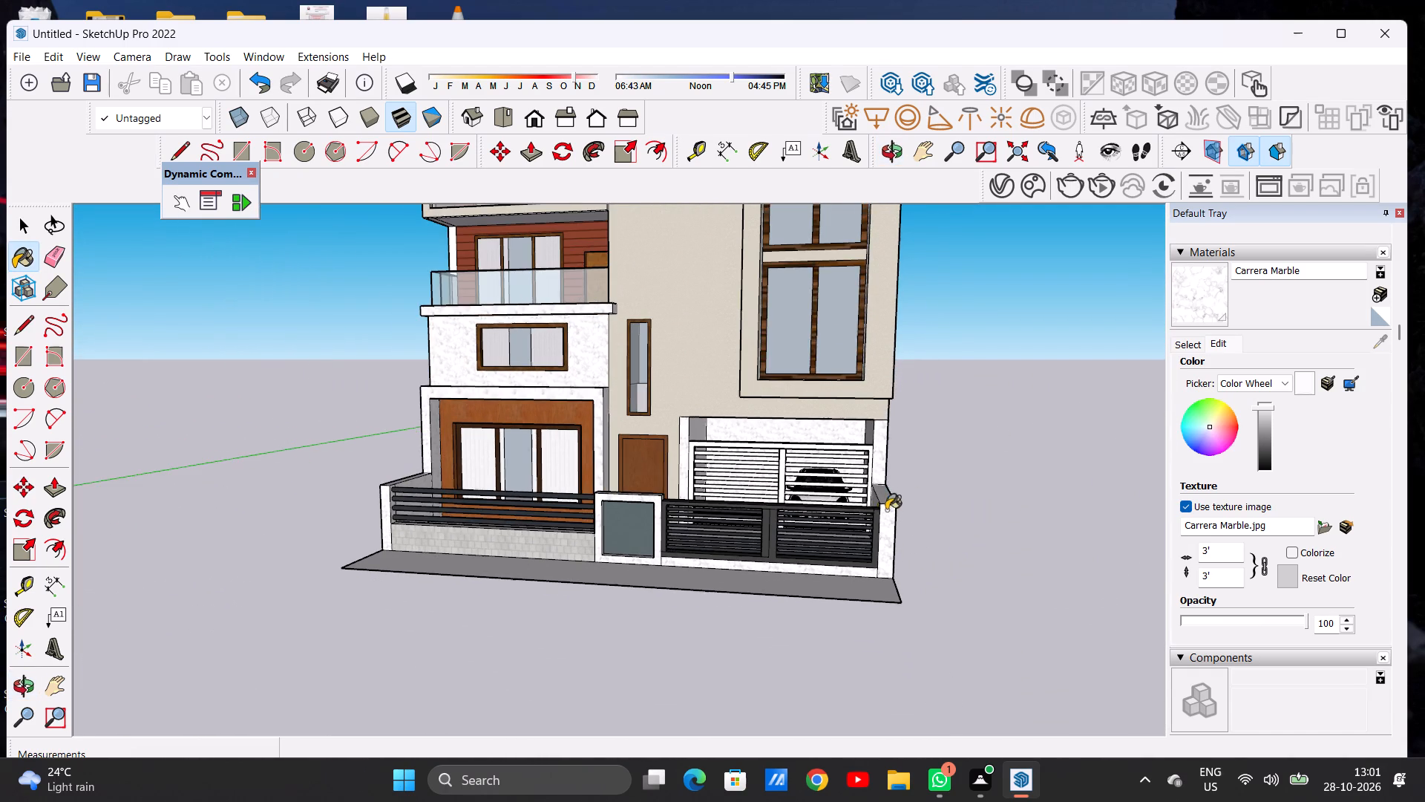
scroll(816, 466, "up", 4)
key("space")
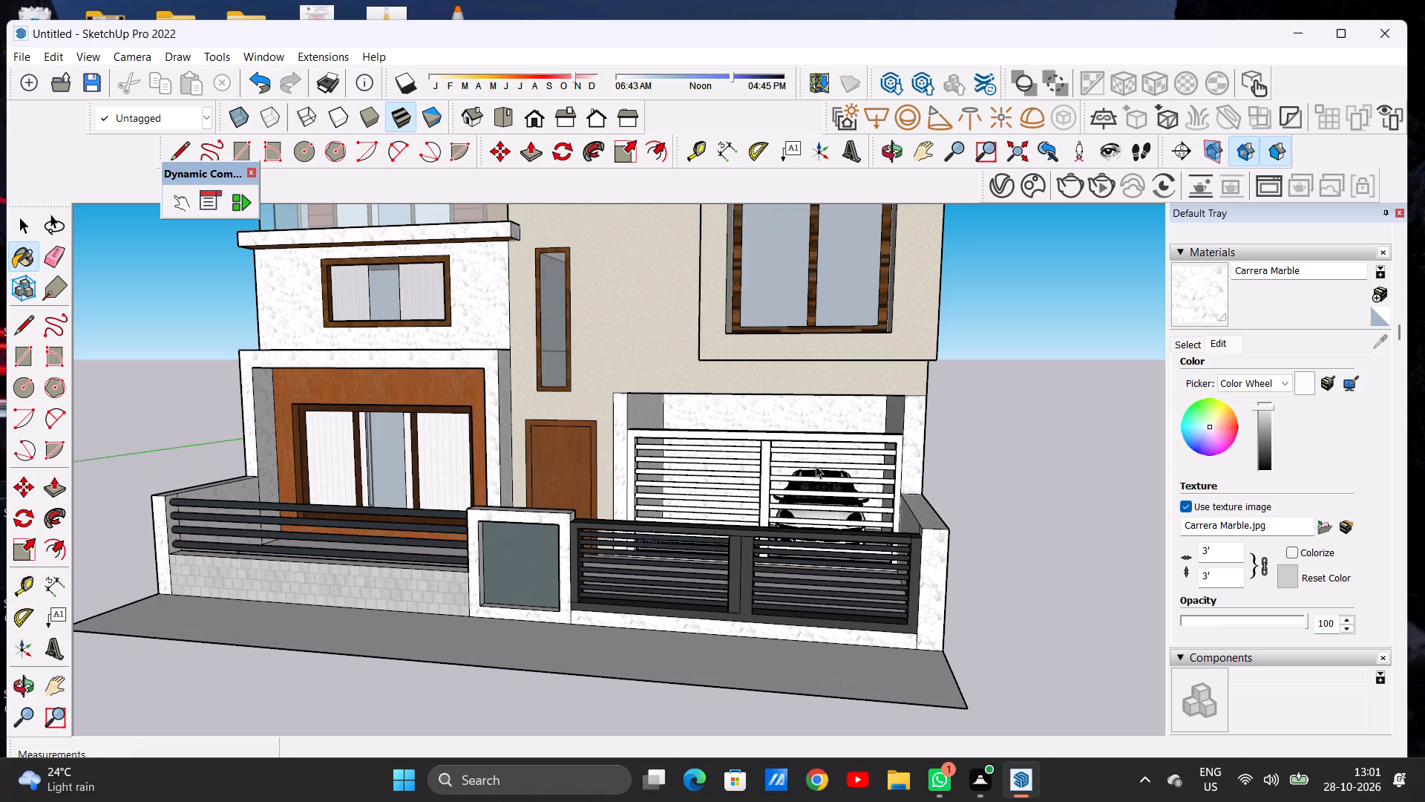
scroll(778, 486, "down", 13)
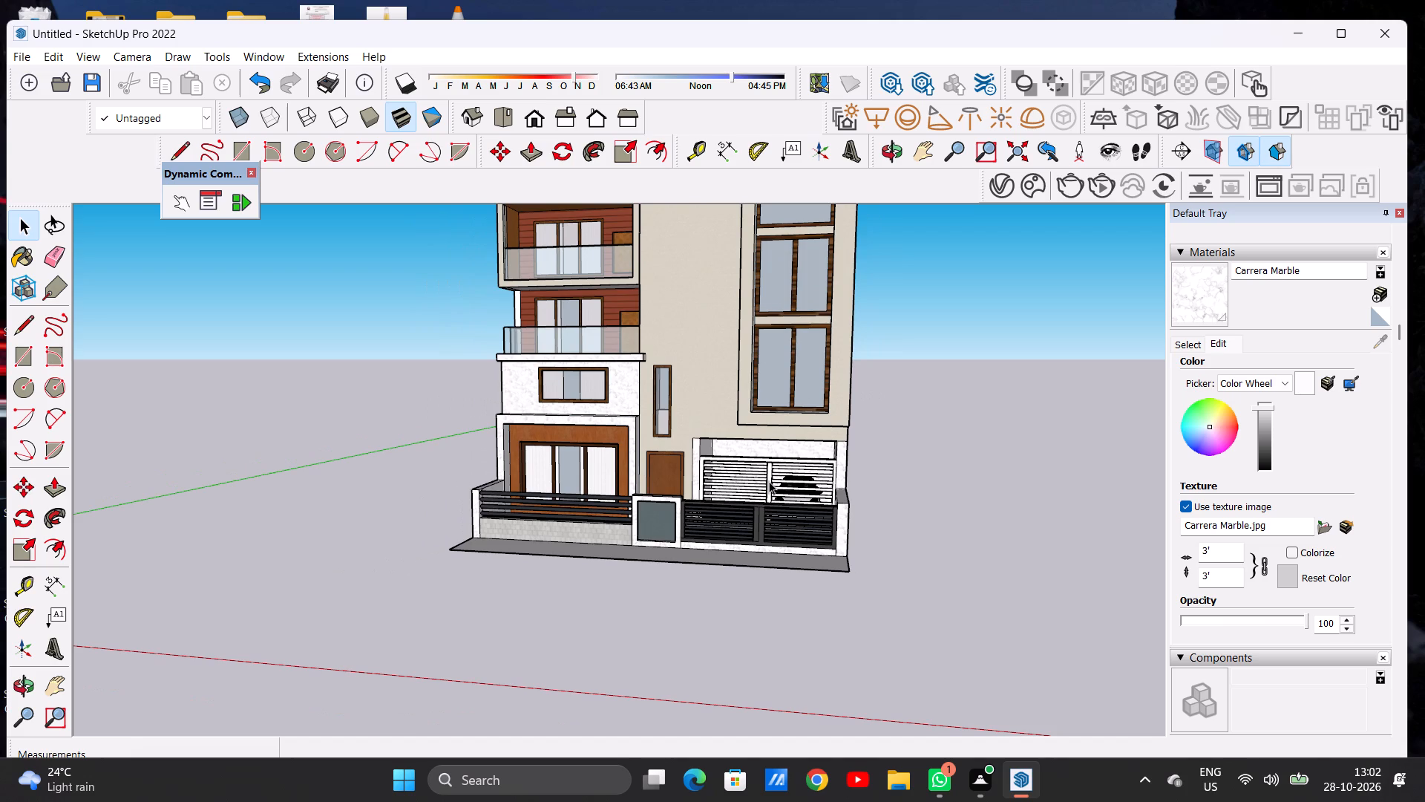
scroll(758, 511, "down", 6)
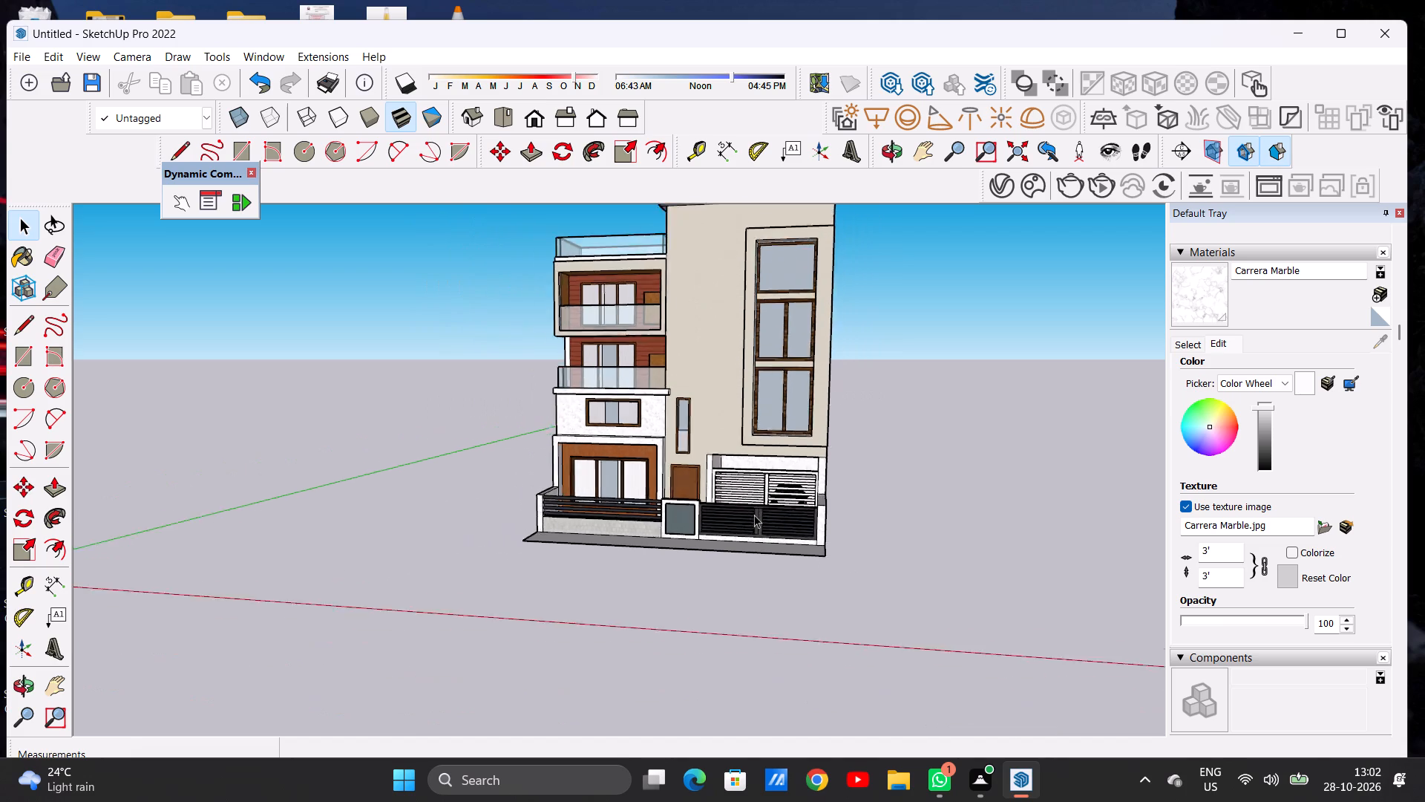
scroll(754, 515, "down", 8)
scroll(770, 427, "up", 6)
scroll(738, 502, "down", 5)
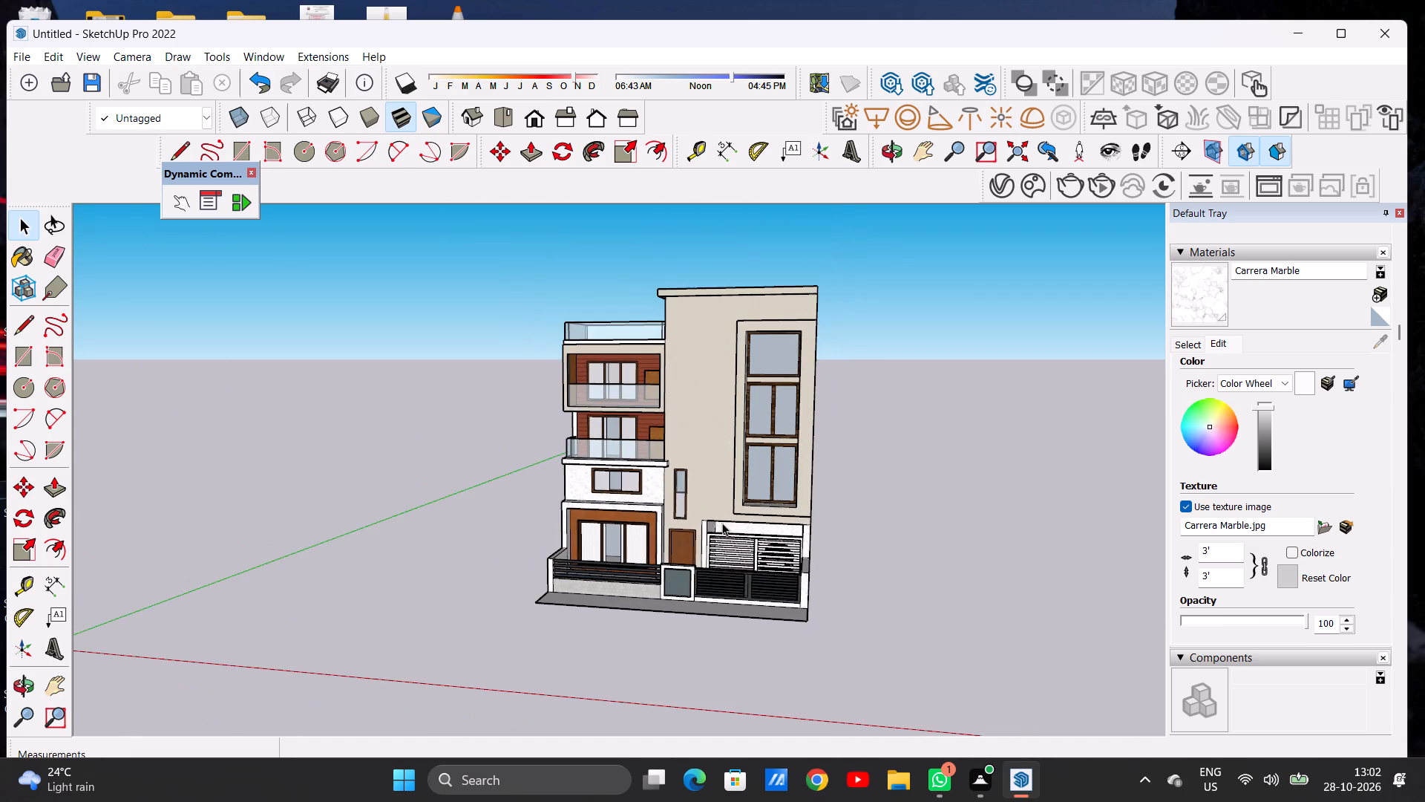
middle_click_drag(736, 526, 754, 514)
scroll(754, 514, "up", 7)
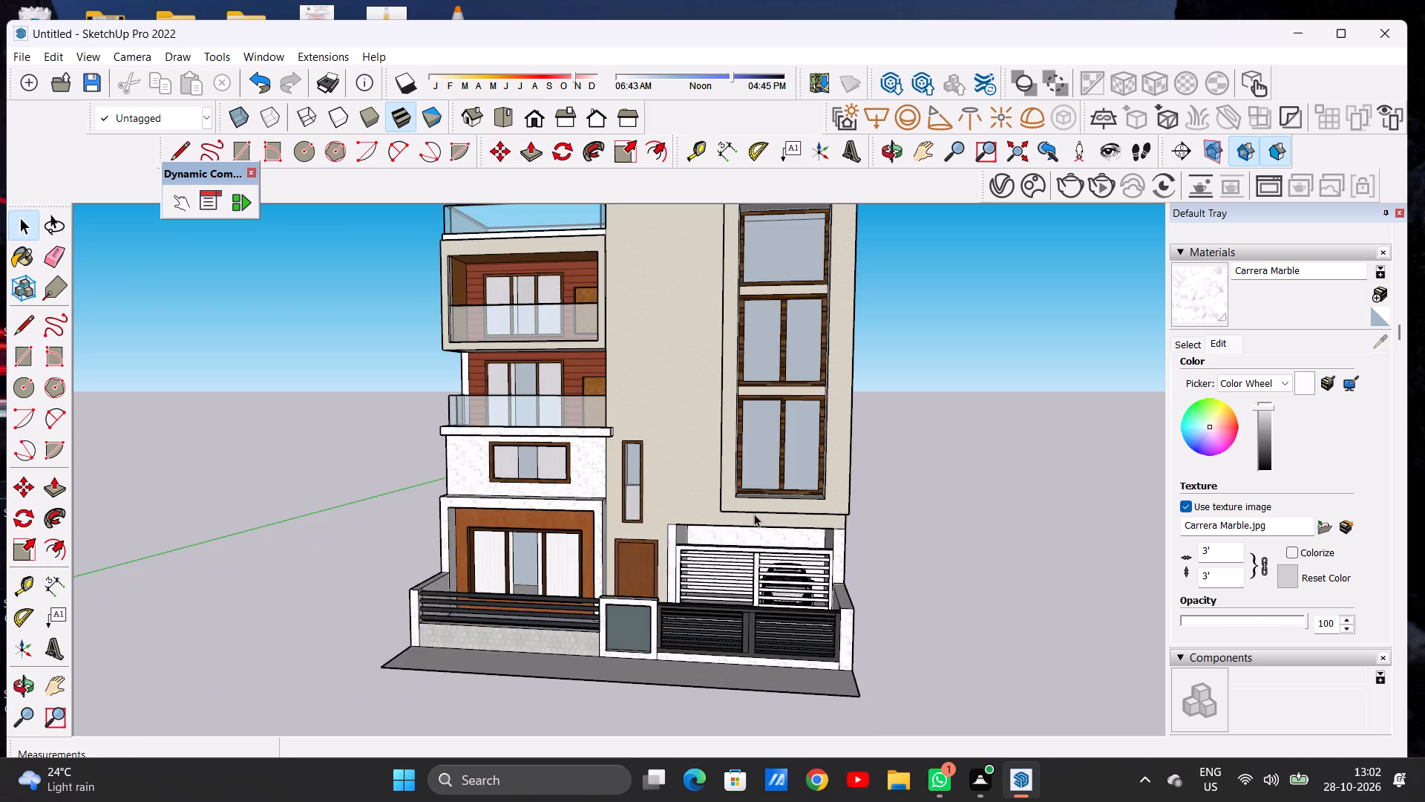
scroll(754, 515, "down", 7)
scroll(750, 575, "up", 9)
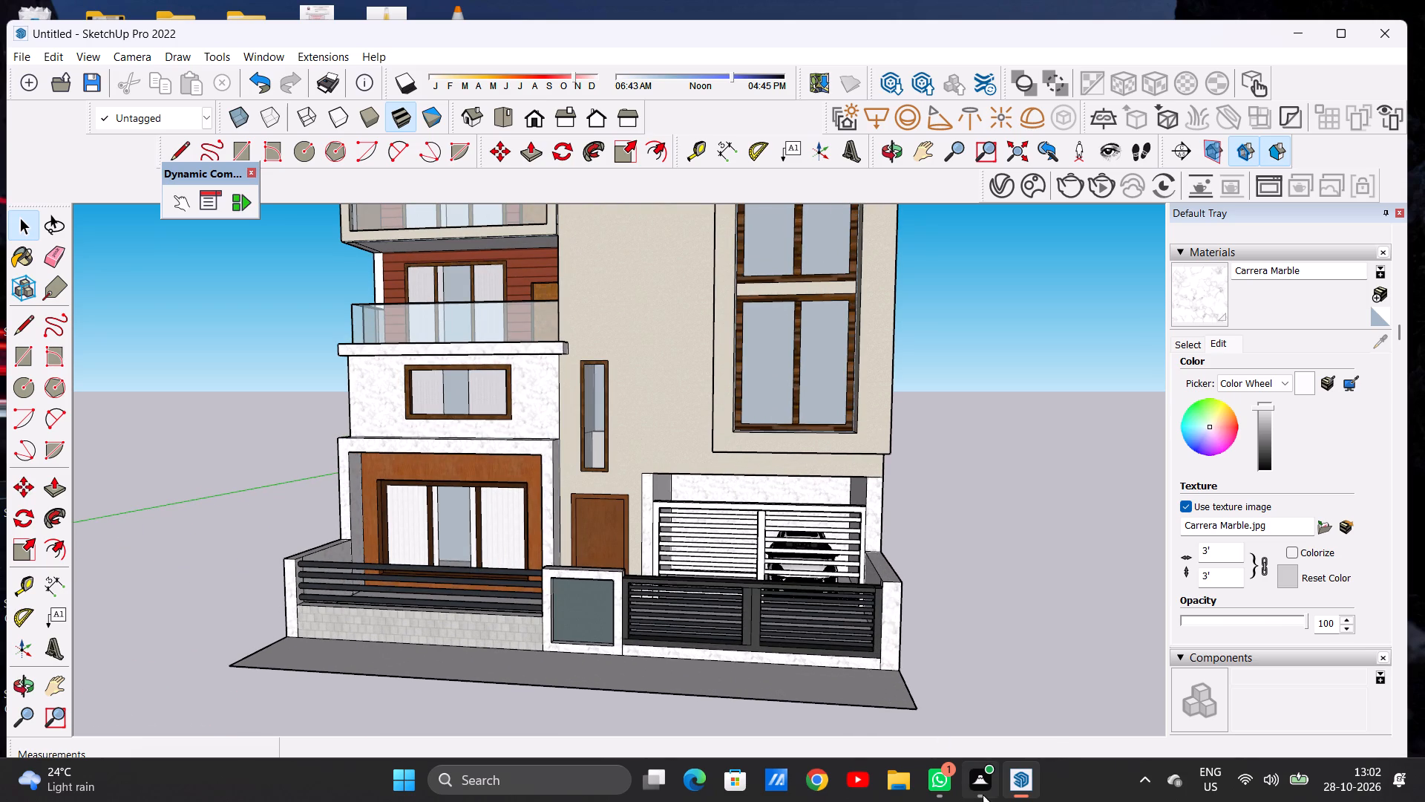
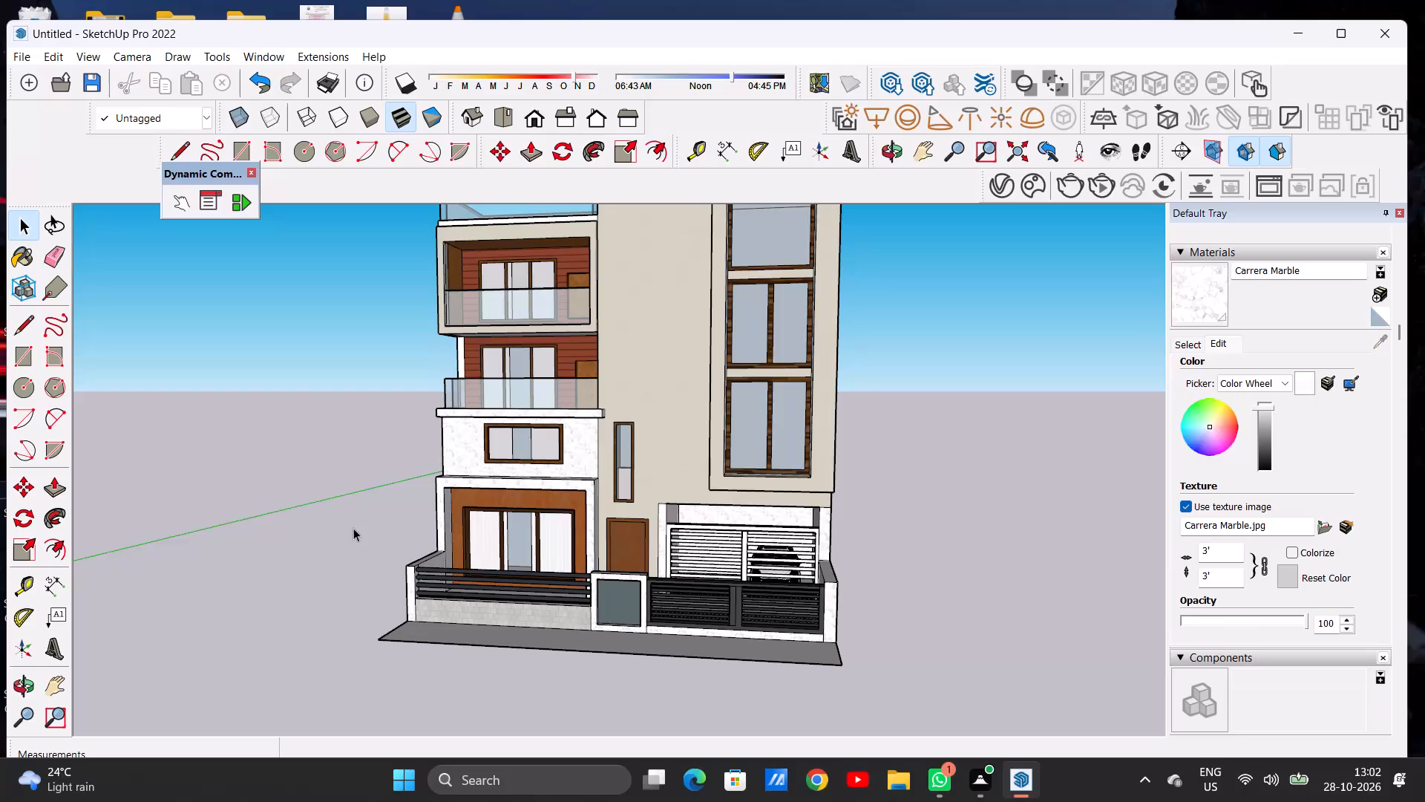
Paint the front face of the garage gate frame with Color M08 from the Colors material collection.
scroll(636, 530, "down", 6)
scroll(718, 544, "up", 4)
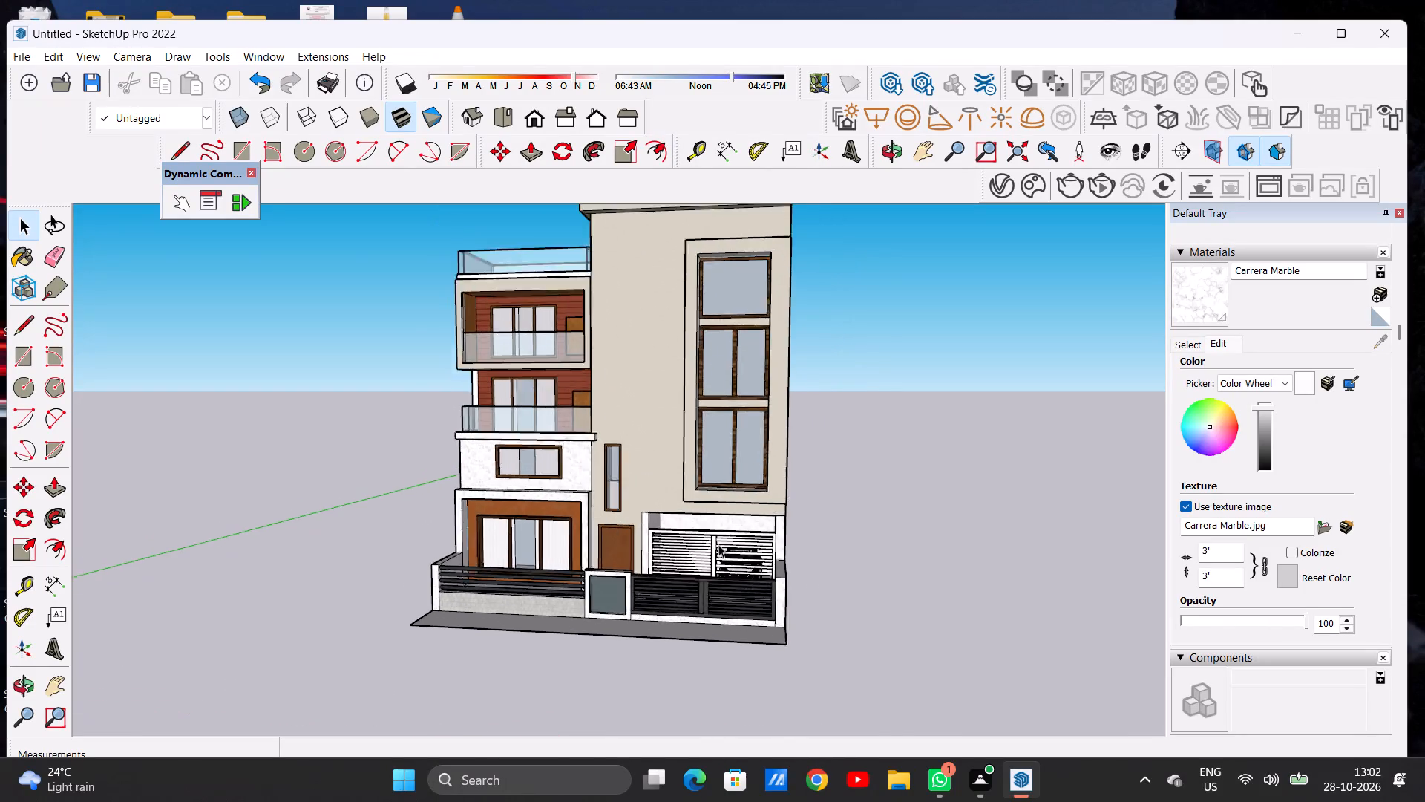
scroll(718, 544, "up", 10)
middle_click_drag(622, 558, 594, 645)
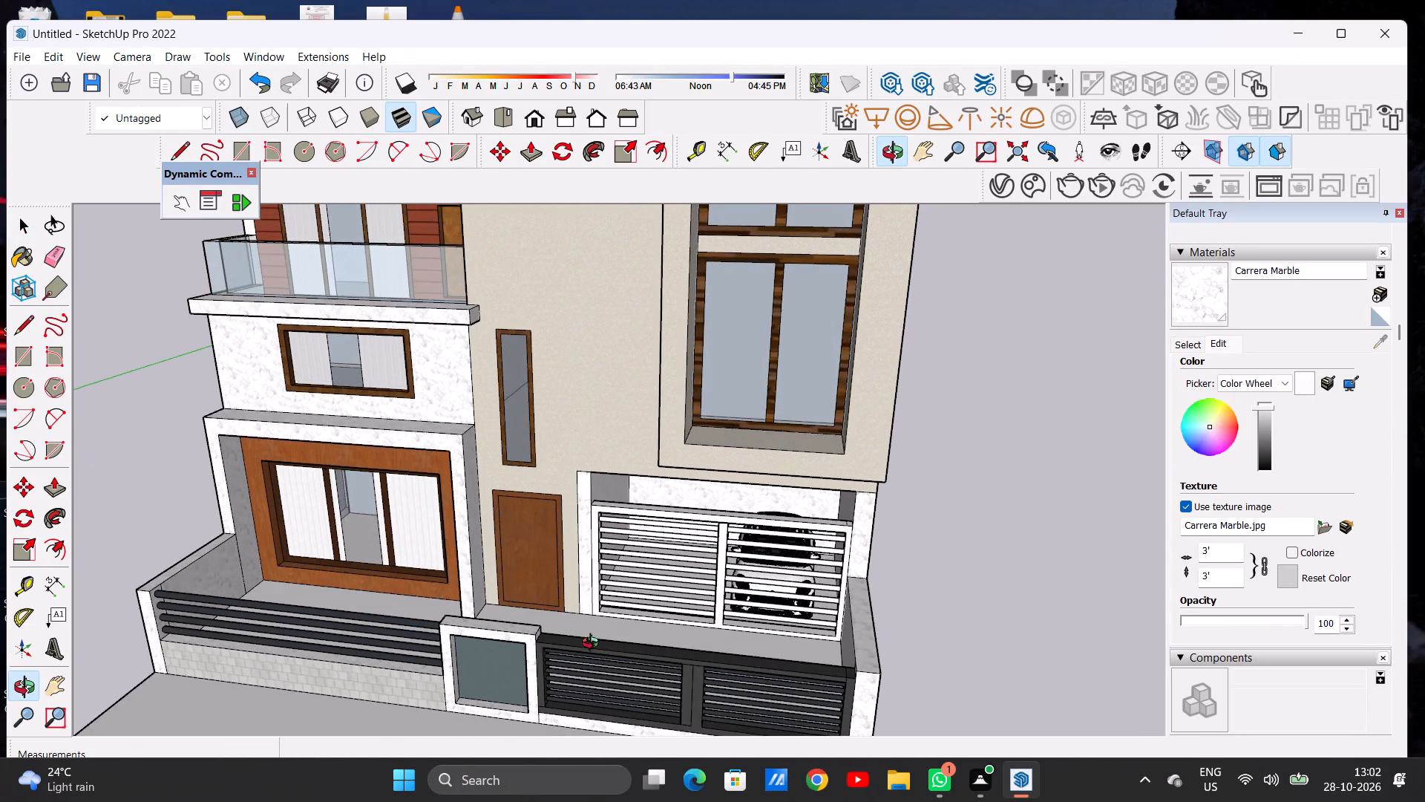
middle_click_drag(594, 645, 522, 632)
scroll(694, 556, "up", 10)
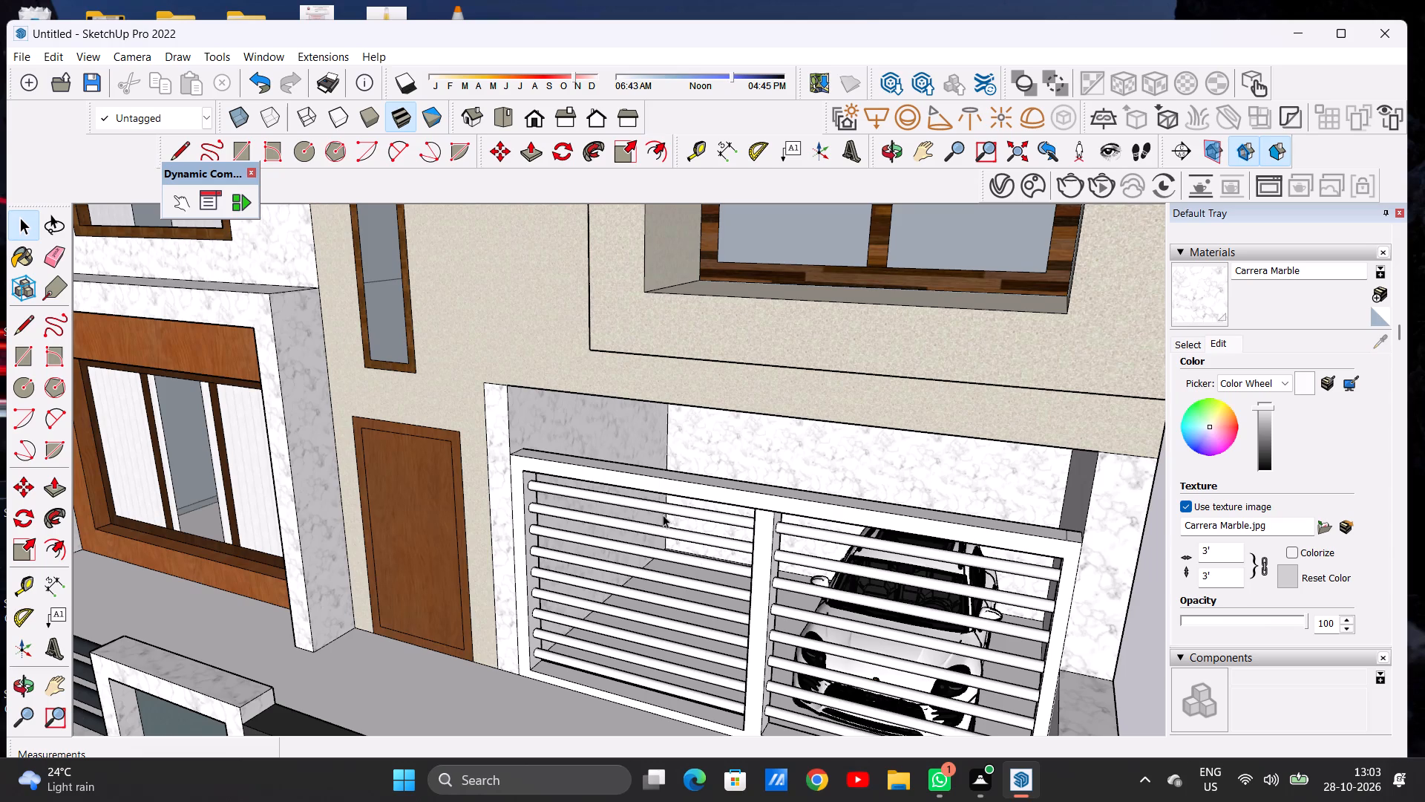
scroll(578, 493, "down", 2)
scroll(578, 492, "up", 2)
scroll(578, 492, "down", 8)
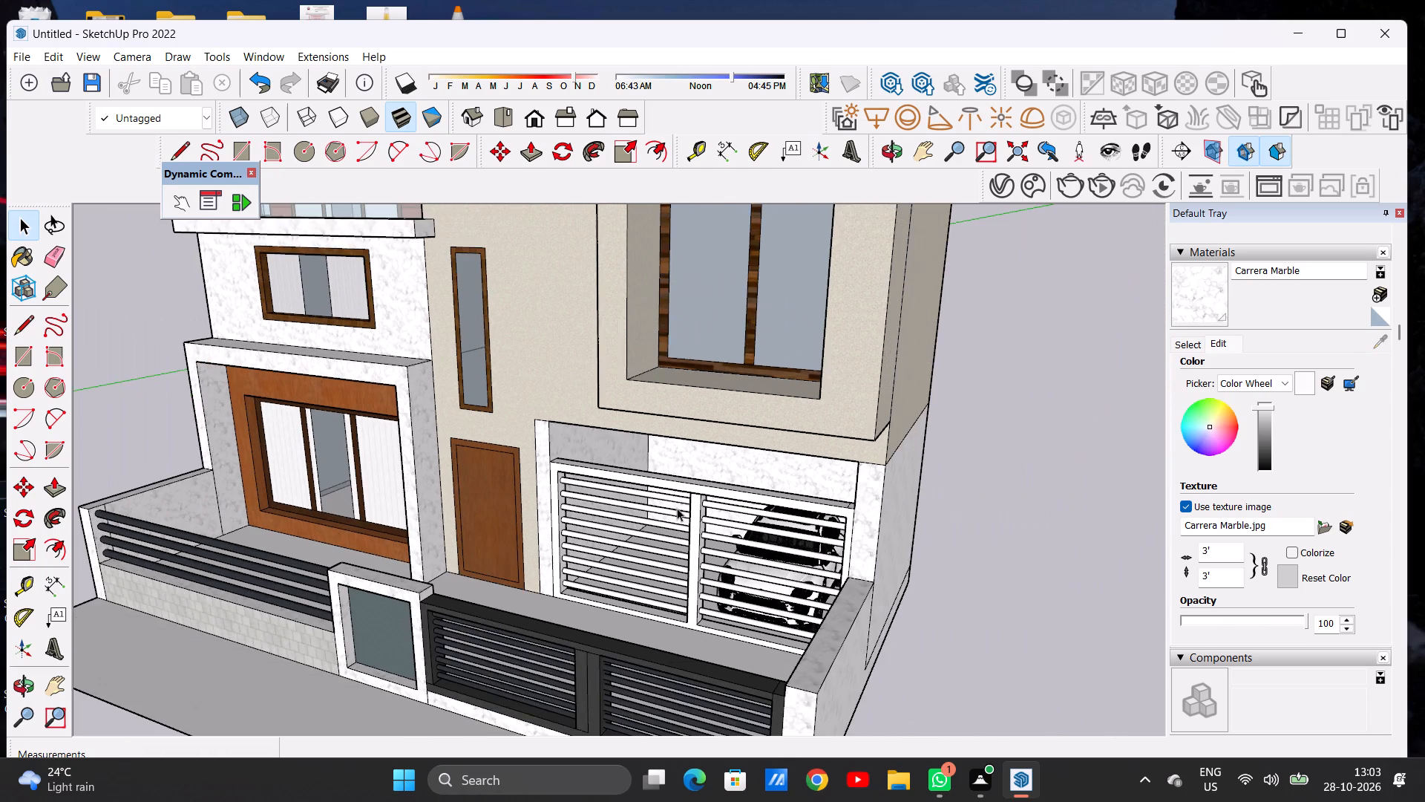
scroll(677, 508, "up", 5)
middle_click_drag(616, 521, 674, 508)
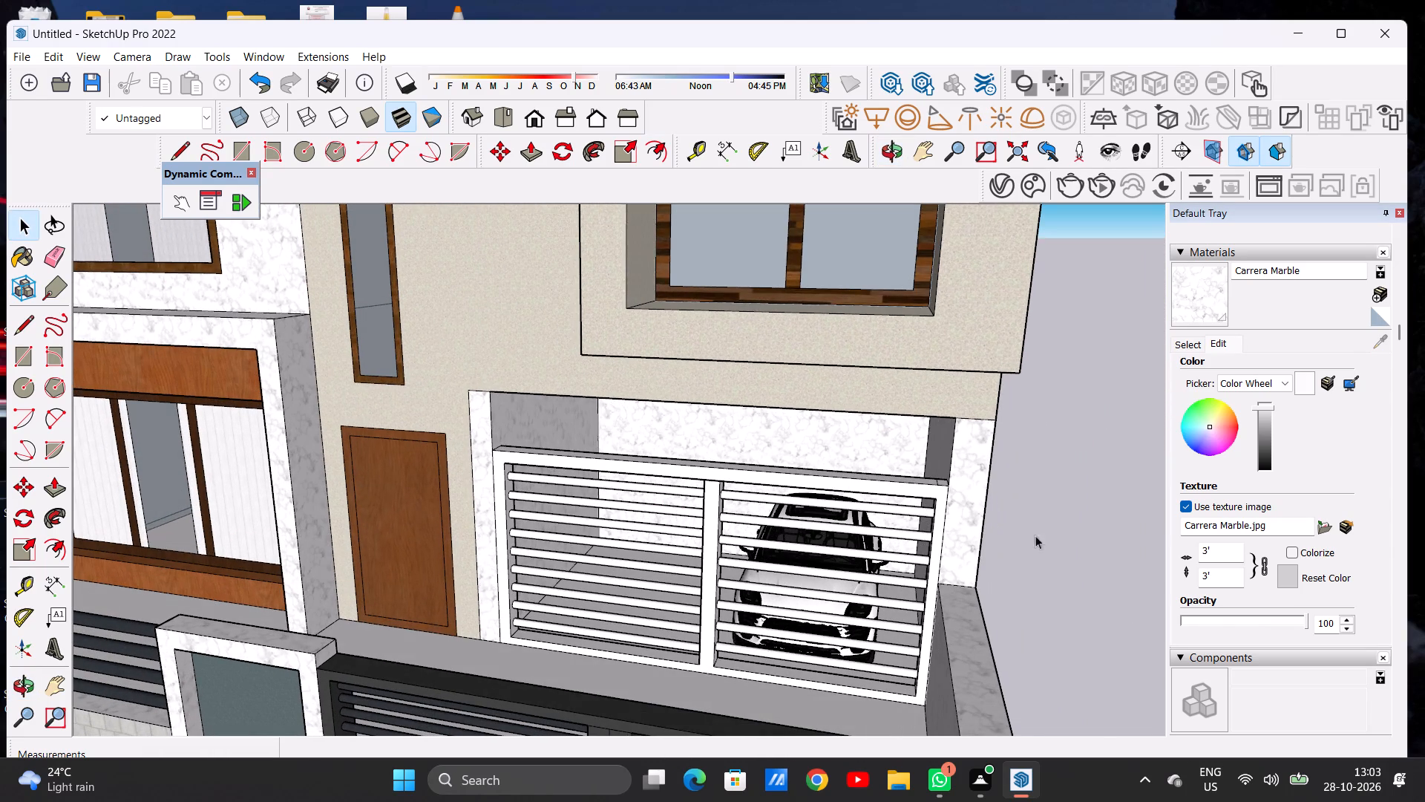
left_click(1191, 348)
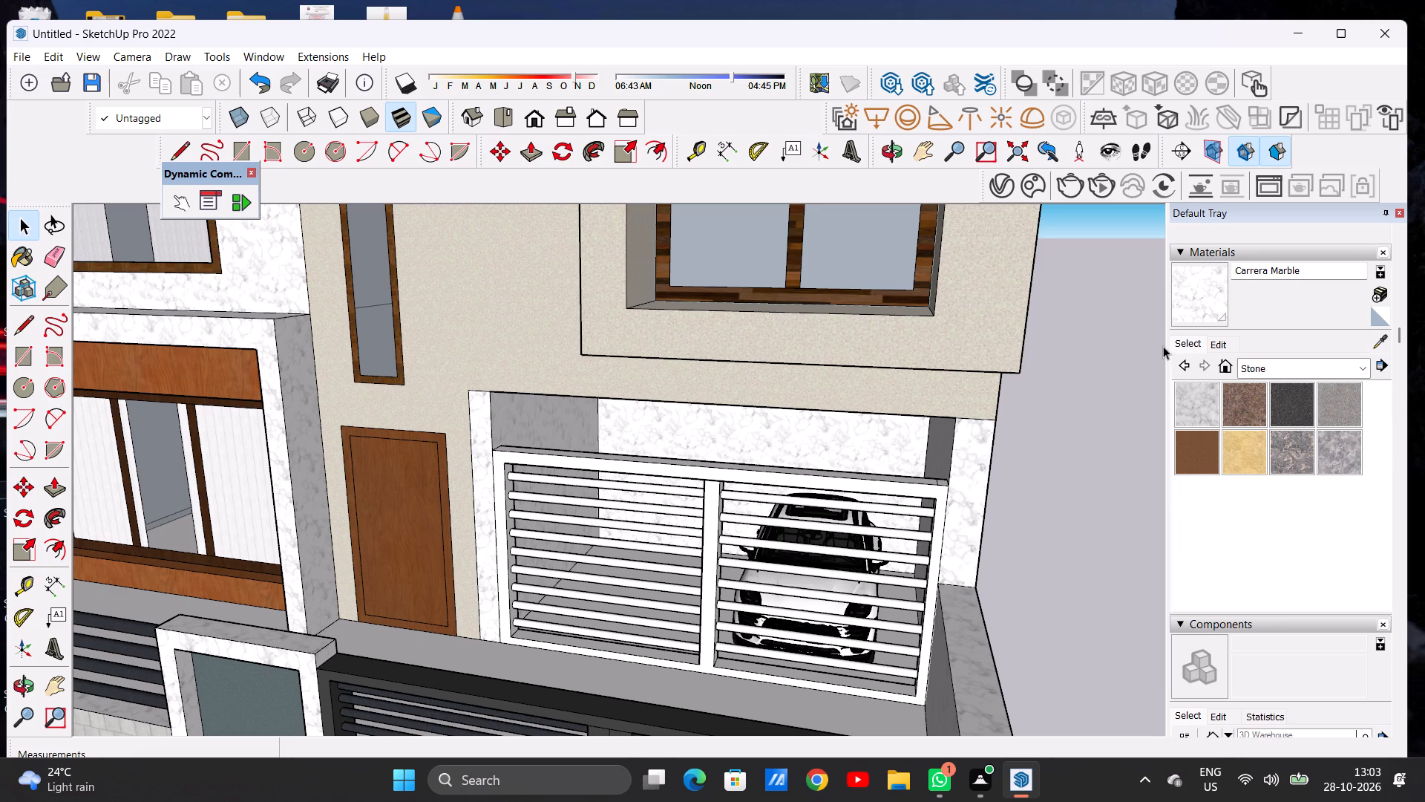
left_click(1304, 371)
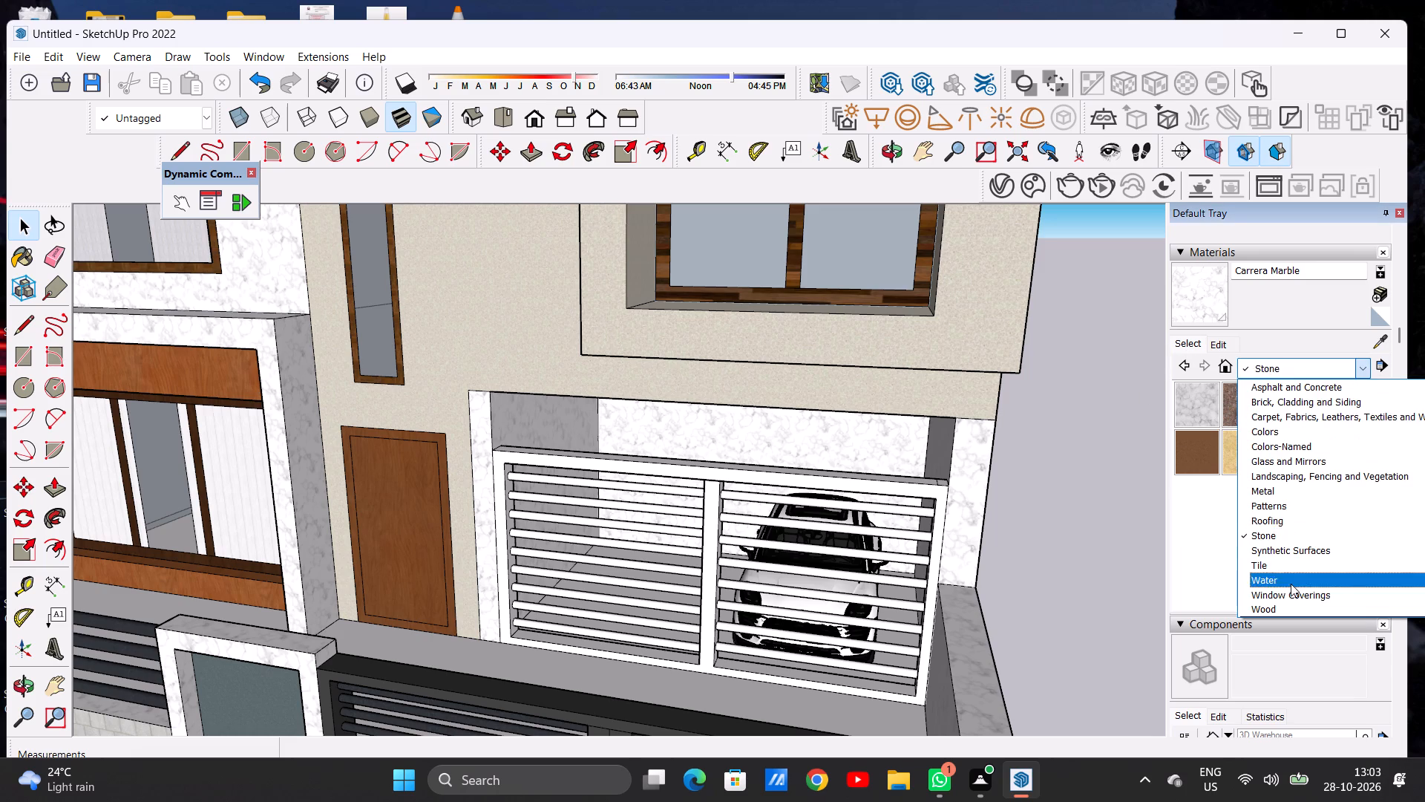
left_click(1270, 429)
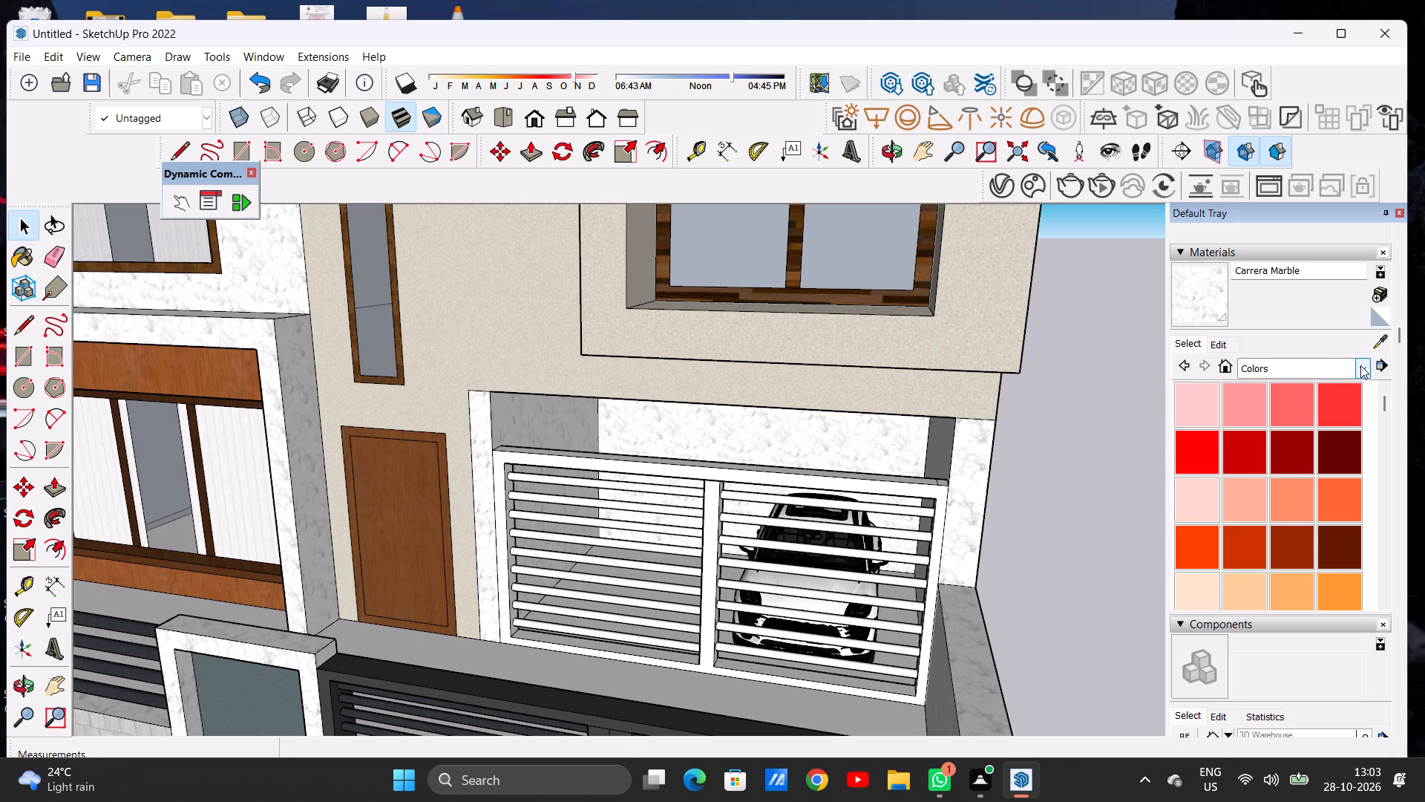
scroll(1294, 492, "down", 10)
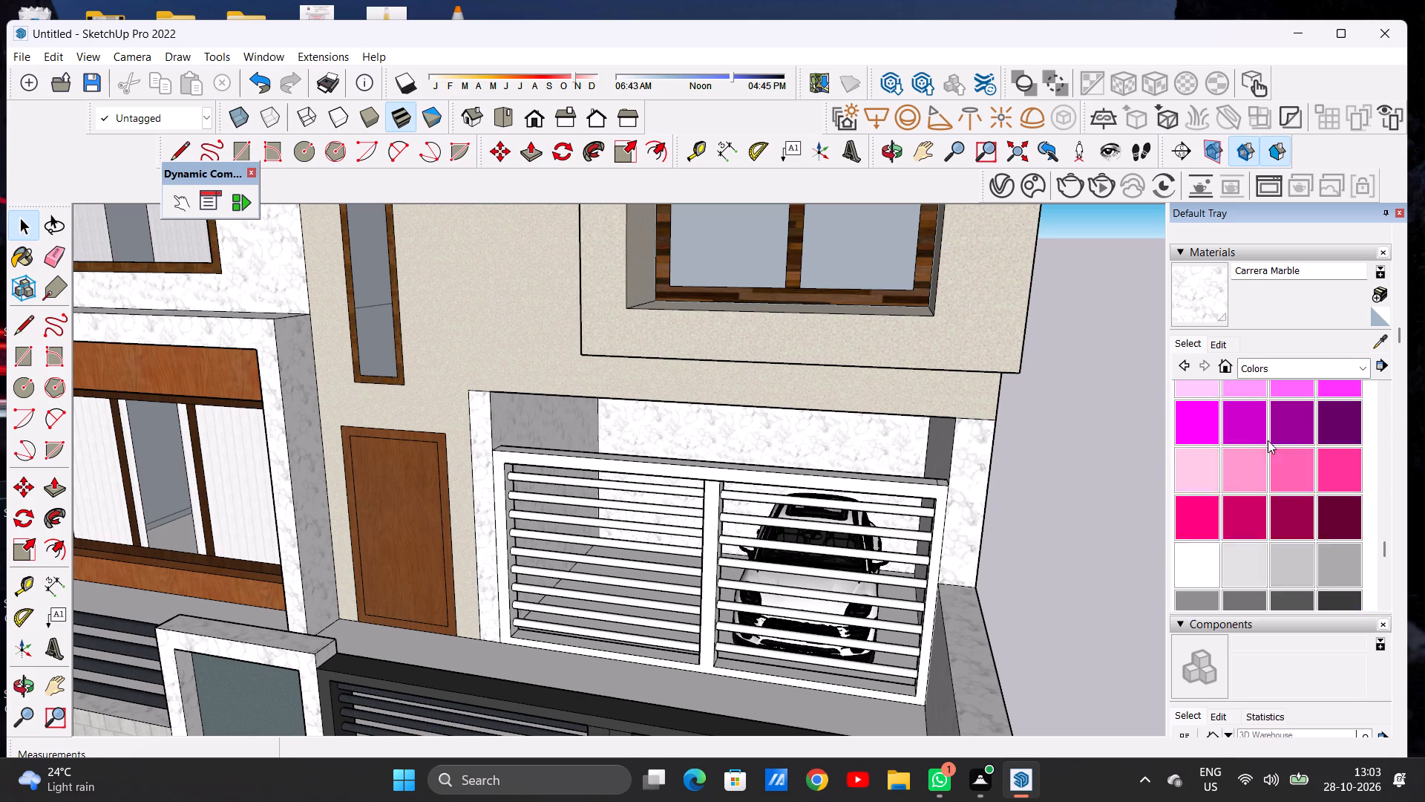
scroll(1268, 440, "down", 3)
left_click(1334, 436)
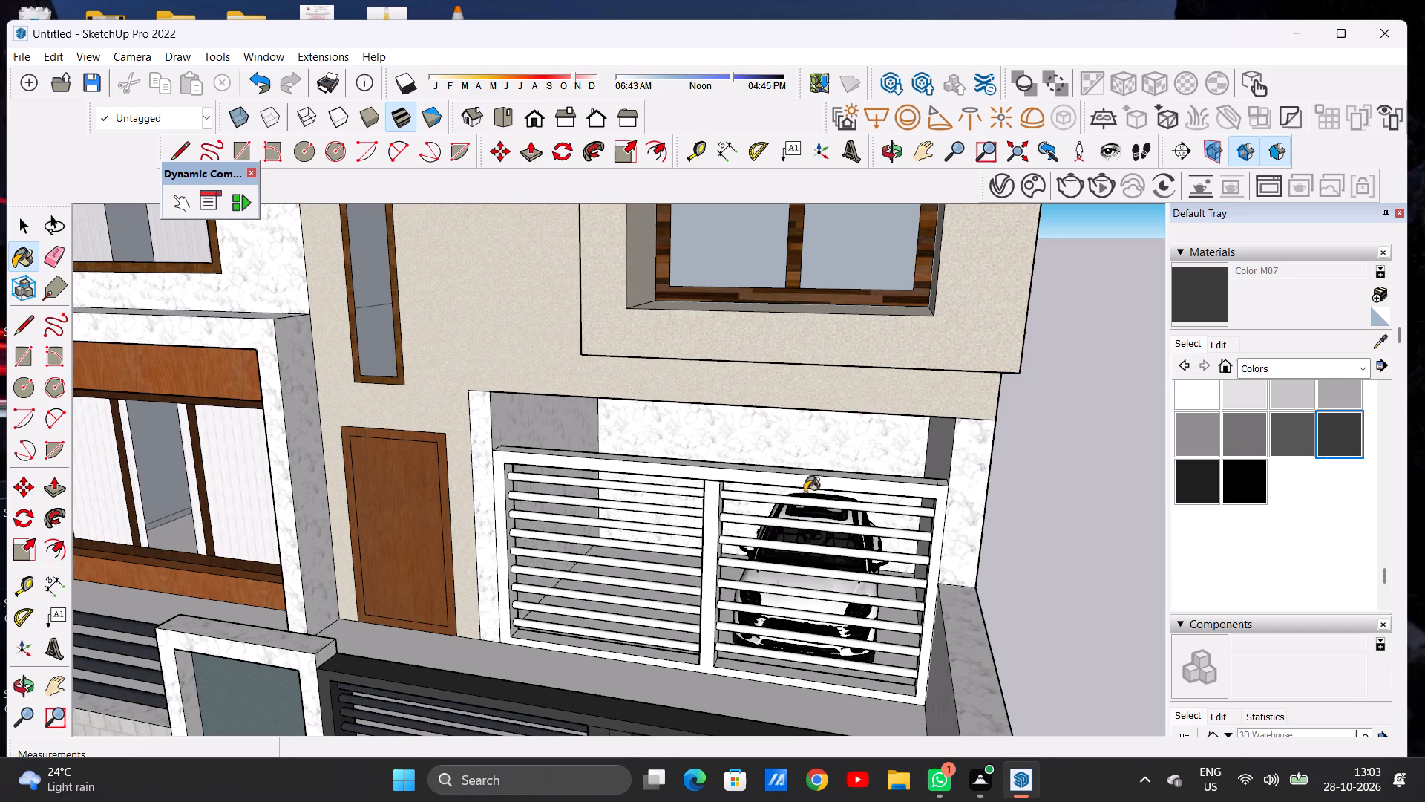
scroll(707, 501, "up", 4)
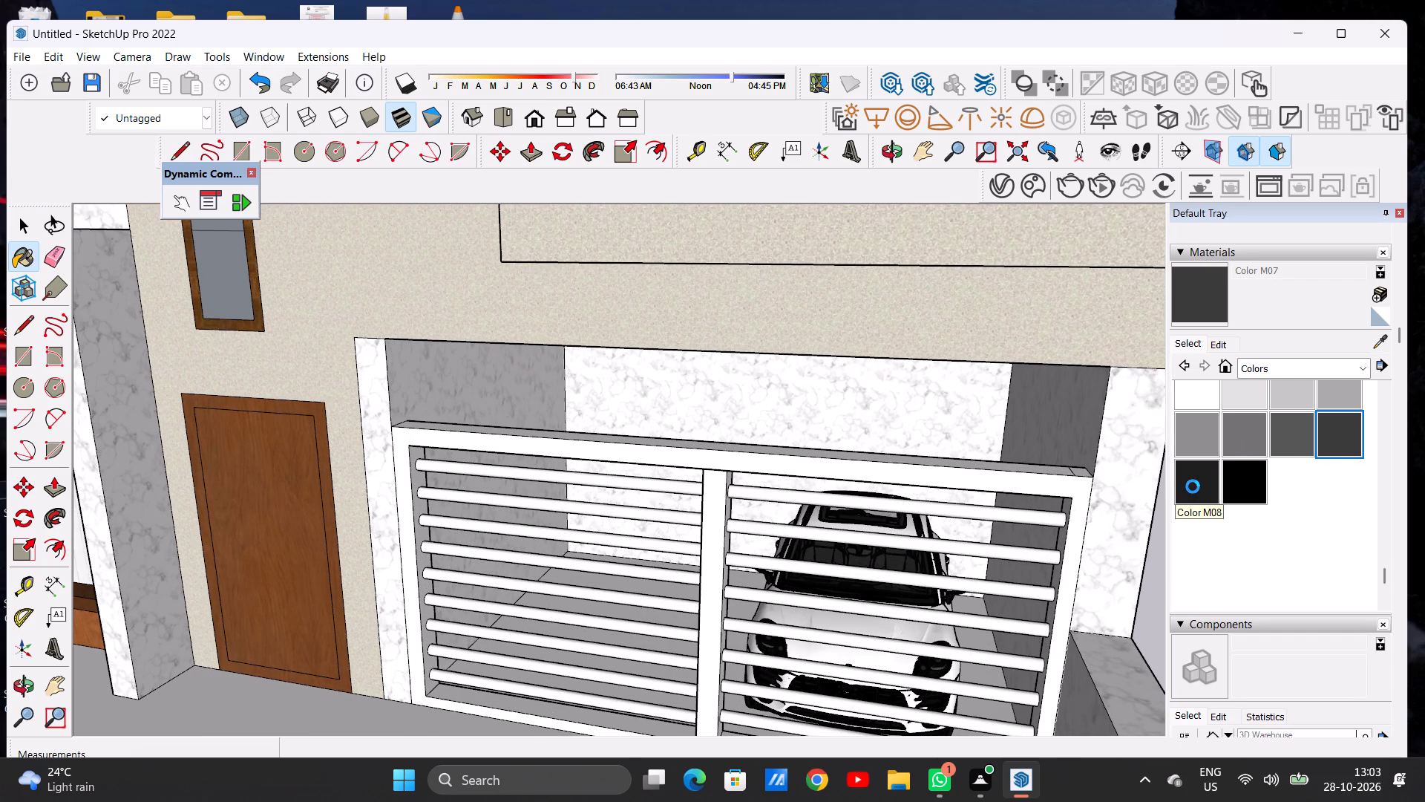
left_click(1197, 483)
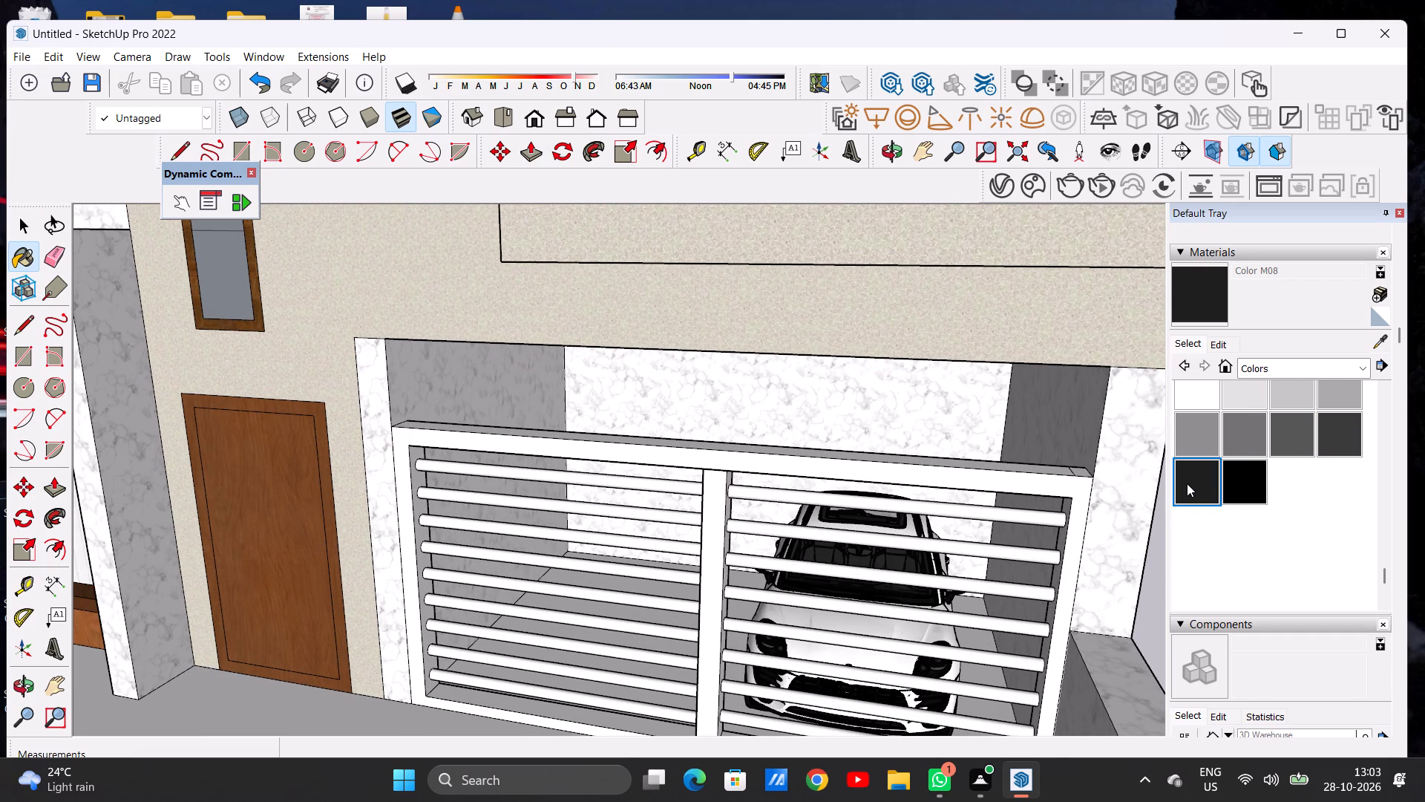
scroll(722, 492, "up", 5)
left_click(707, 503)
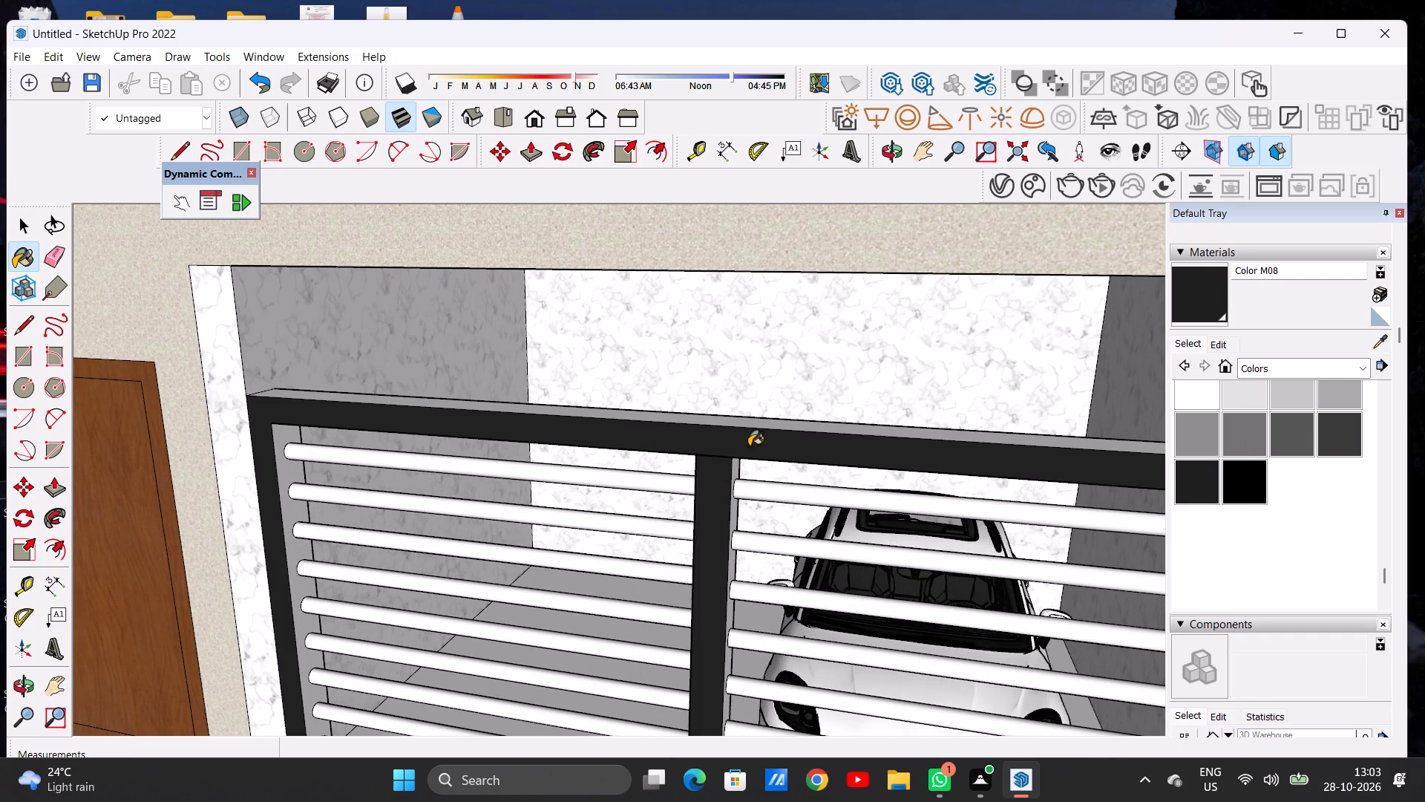
Paint the gate frame's top face and the upper faces of its bottom rail in both openings with Color M08.
scroll(750, 446, "down", 12)
middle_click_drag(735, 444, 704, 519)
scroll(736, 460, "up", 7)
left_click(736, 449)
scroll(790, 433, "down", 7)
scroll(699, 678, "down", 1)
scroll(698, 681, "up", 12)
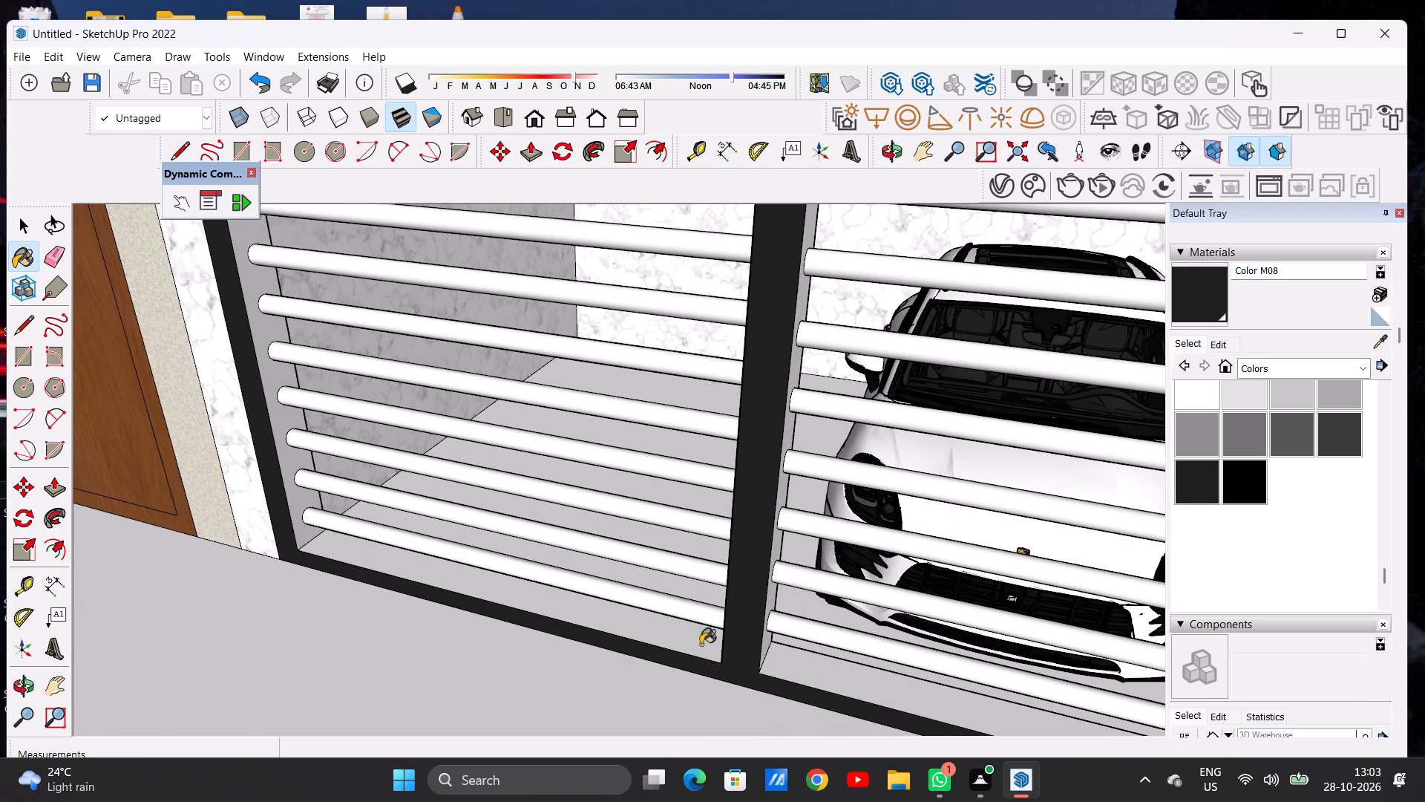
left_click(701, 645)
left_click(811, 664)
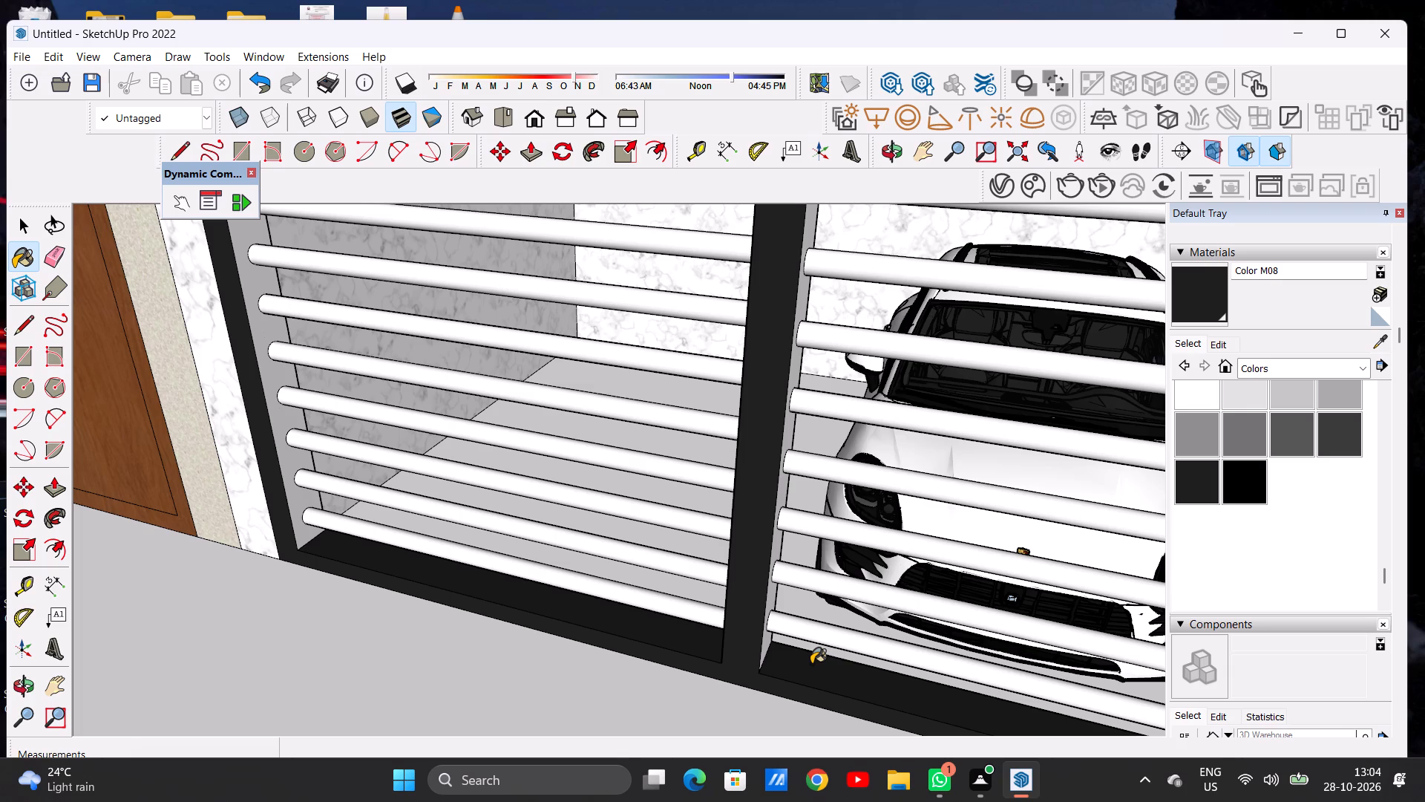
Paint the centre post's side face on the car side and the inner face of the post beside the door with Color M08.
scroll(807, 657, "down", 3)
scroll(773, 665, "up", 2)
scroll(773, 665, "down", 1)
scroll(773, 665, "up", 10)
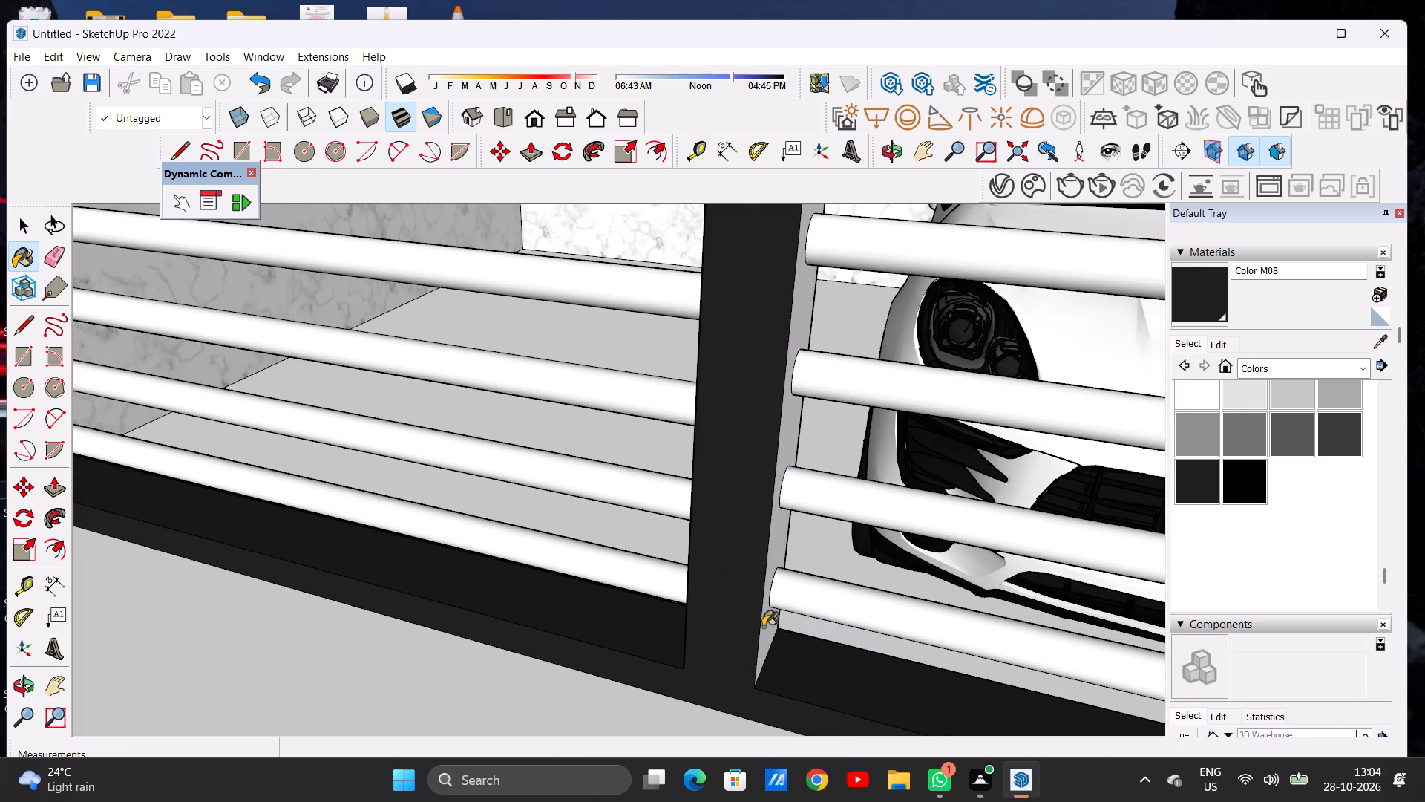
left_click(769, 622)
scroll(737, 626, "down", 18)
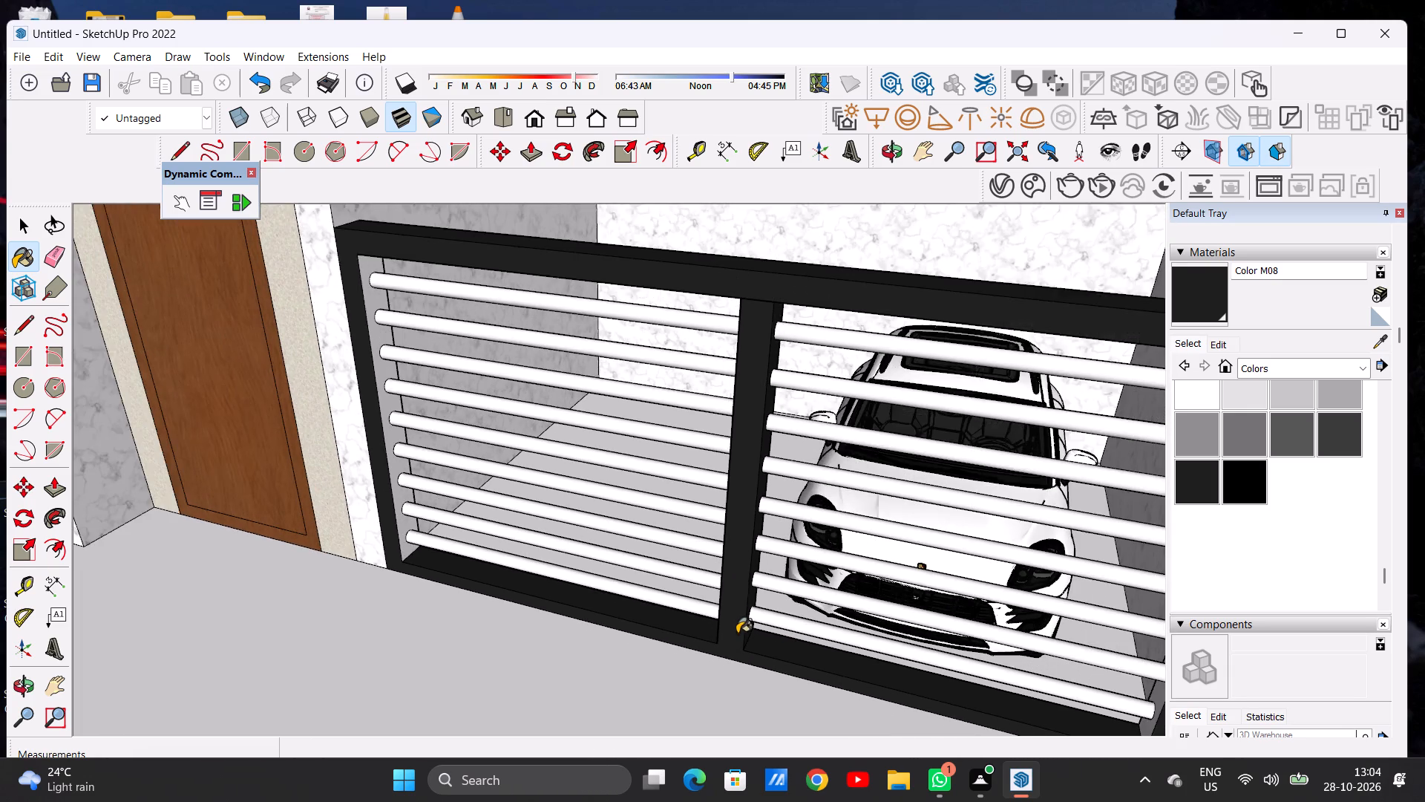
scroll(721, 638, "down", 2)
scroll(432, 327, "up", 12)
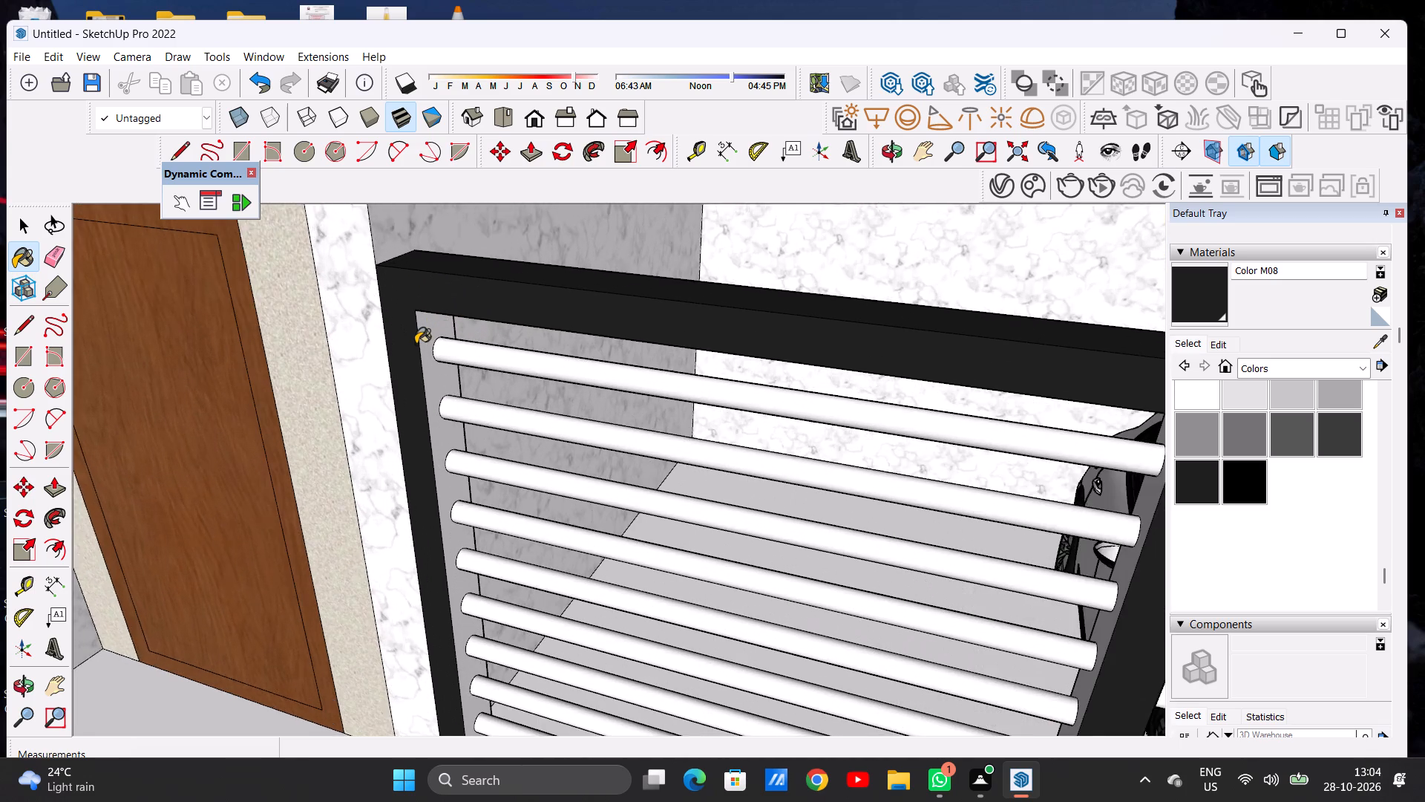
scroll(416, 344, "up", 5)
left_click(437, 325)
Paint the unpainted top corner of the frame at the boundary wall end and that end post's inner face with Color M08.
scroll(437, 351, "down", 16)
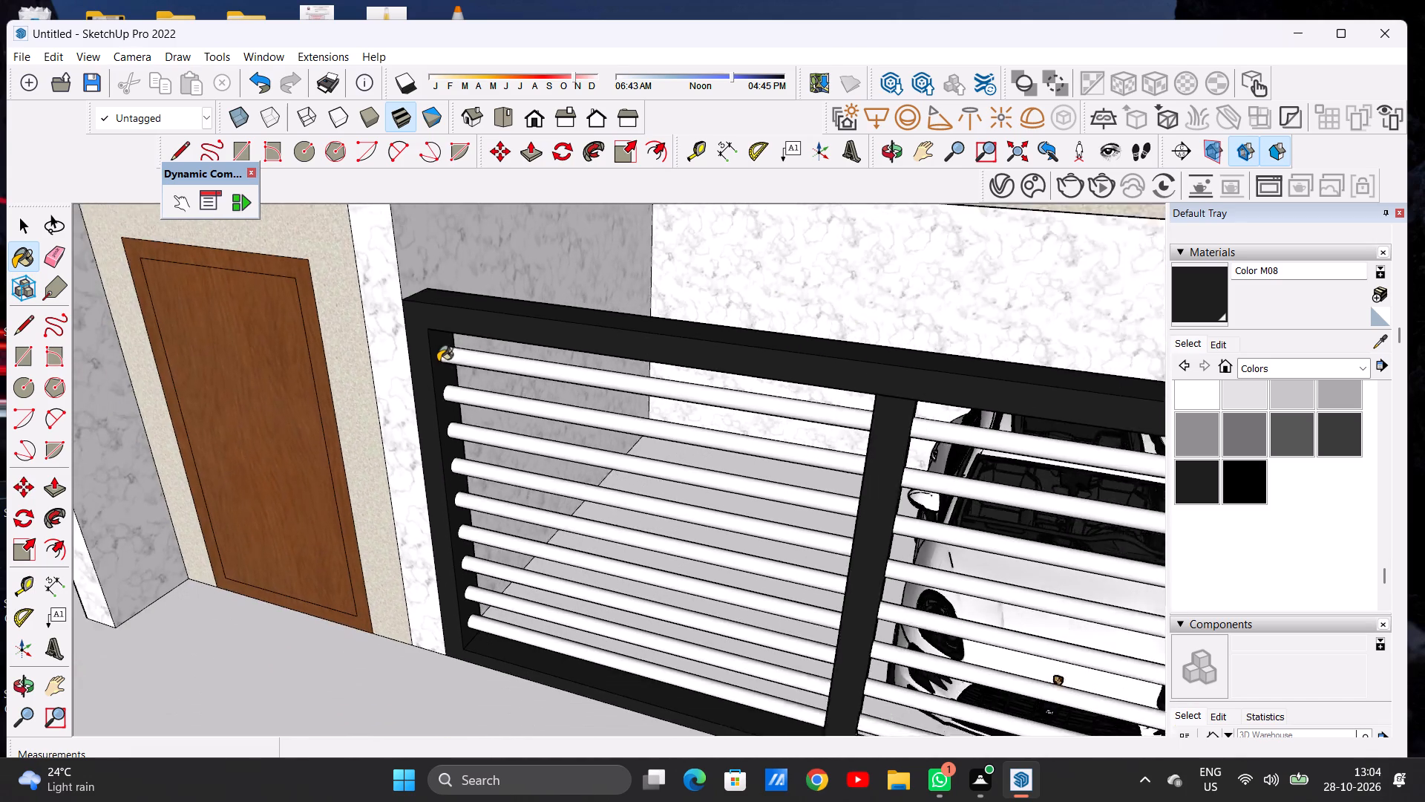
scroll(462, 342, "down", 7)
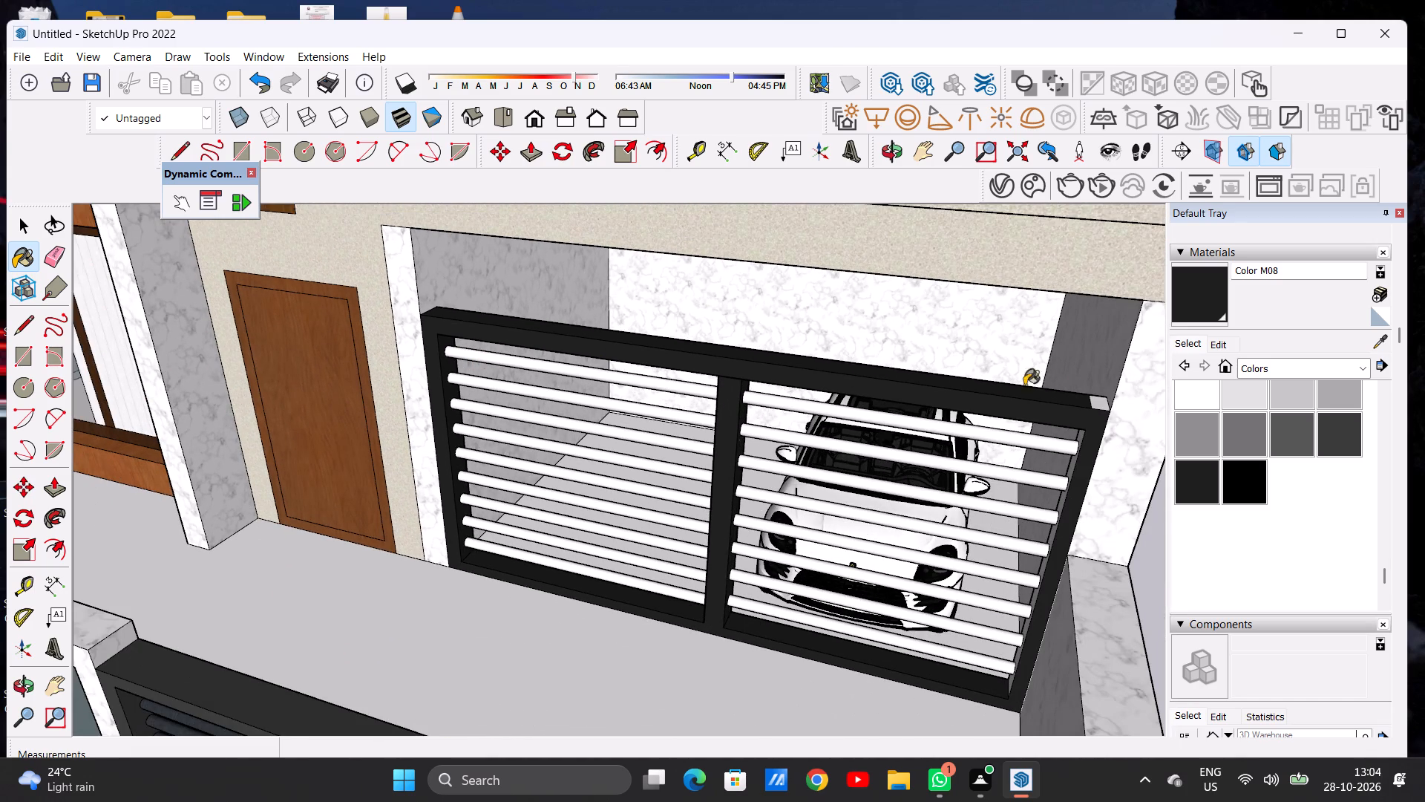
scroll(1104, 415, "up", 13)
left_click(1097, 393)
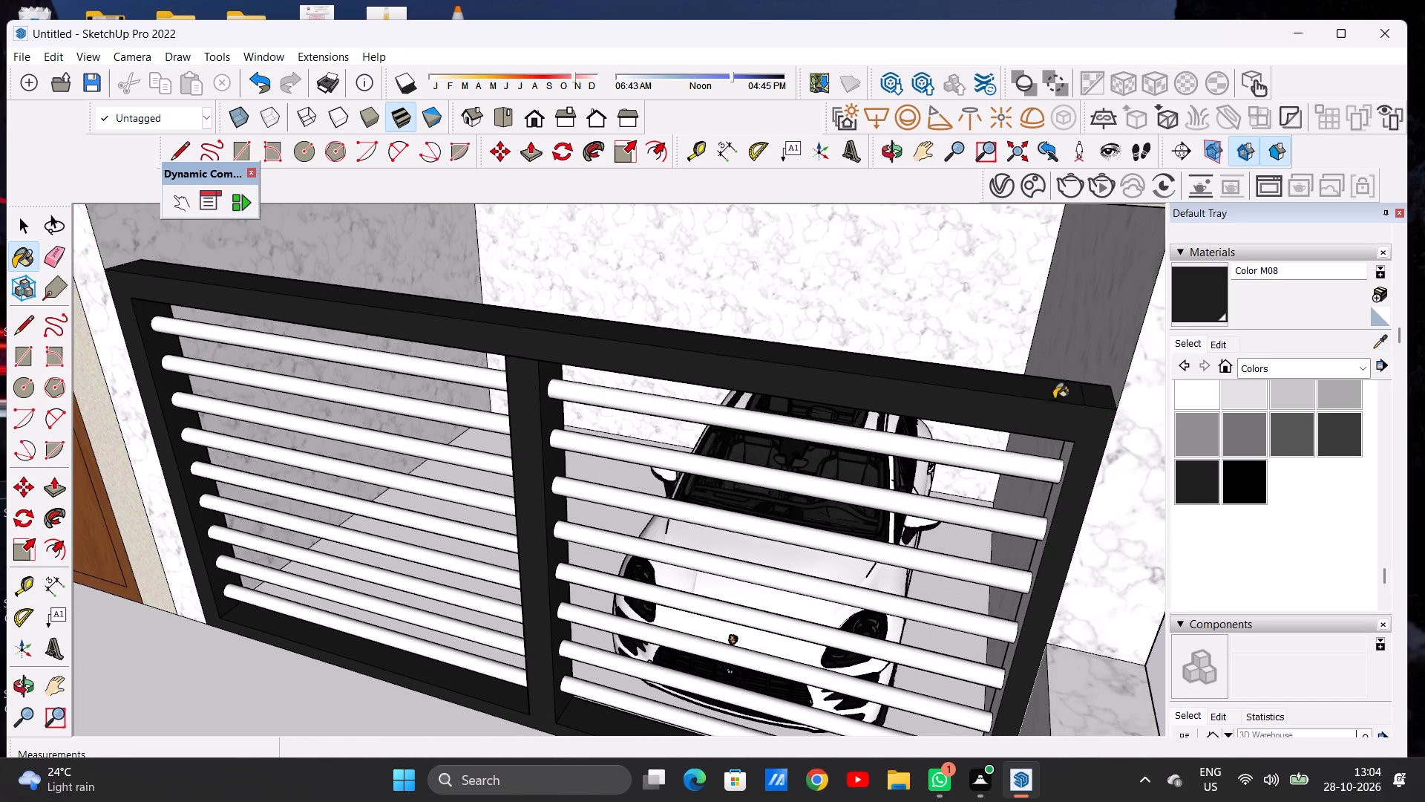
scroll(770, 388, "down", 6)
scroll(644, 360, "down", 6)
middle_click_drag(550, 416, 857, 365)
scroll(816, 378, "up", 16)
left_click(790, 356)
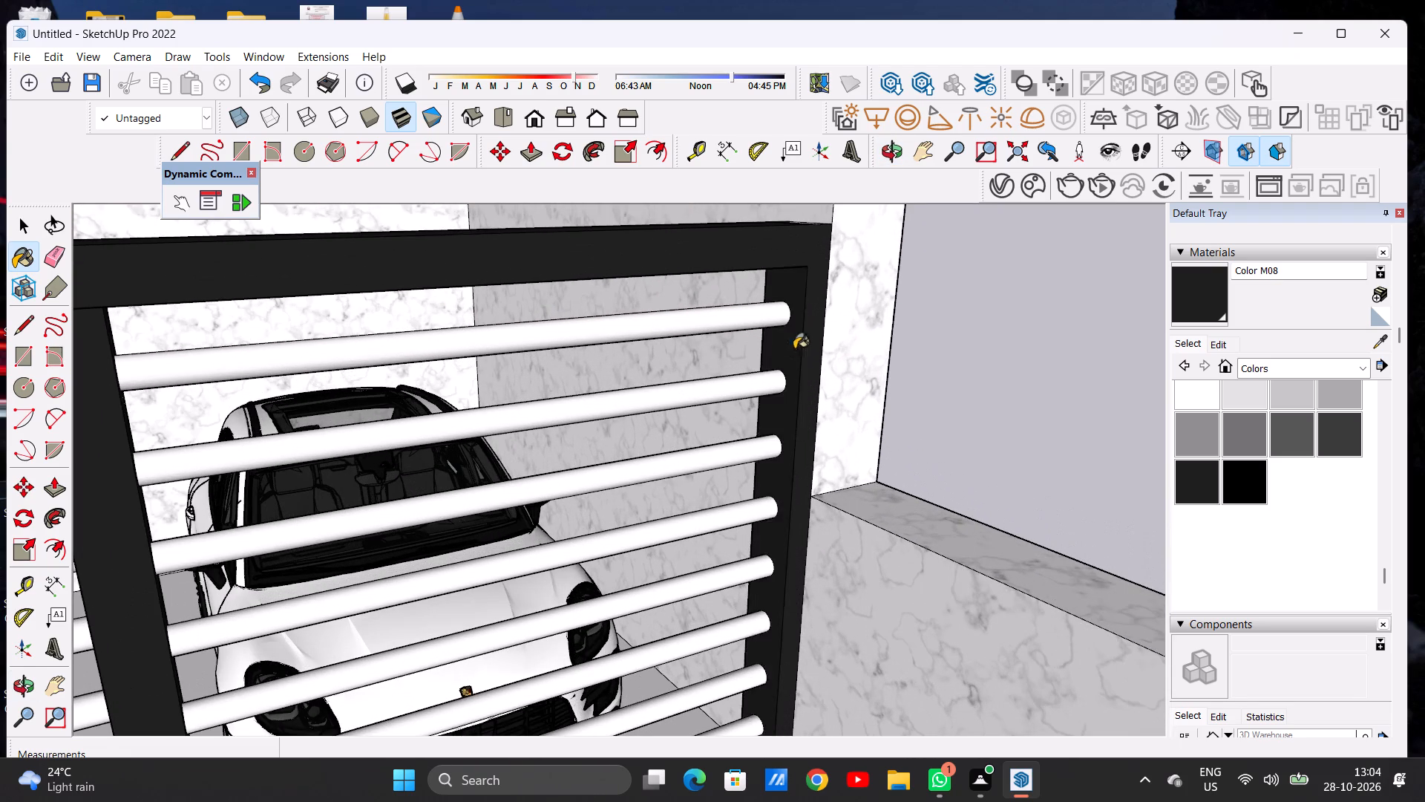
Paint the centre post's side face towards the door with Color M08.
scroll(803, 323, "down", 12)
middle_click_drag(536, 368, 550, 379)
scroll(520, 371, "up", 3)
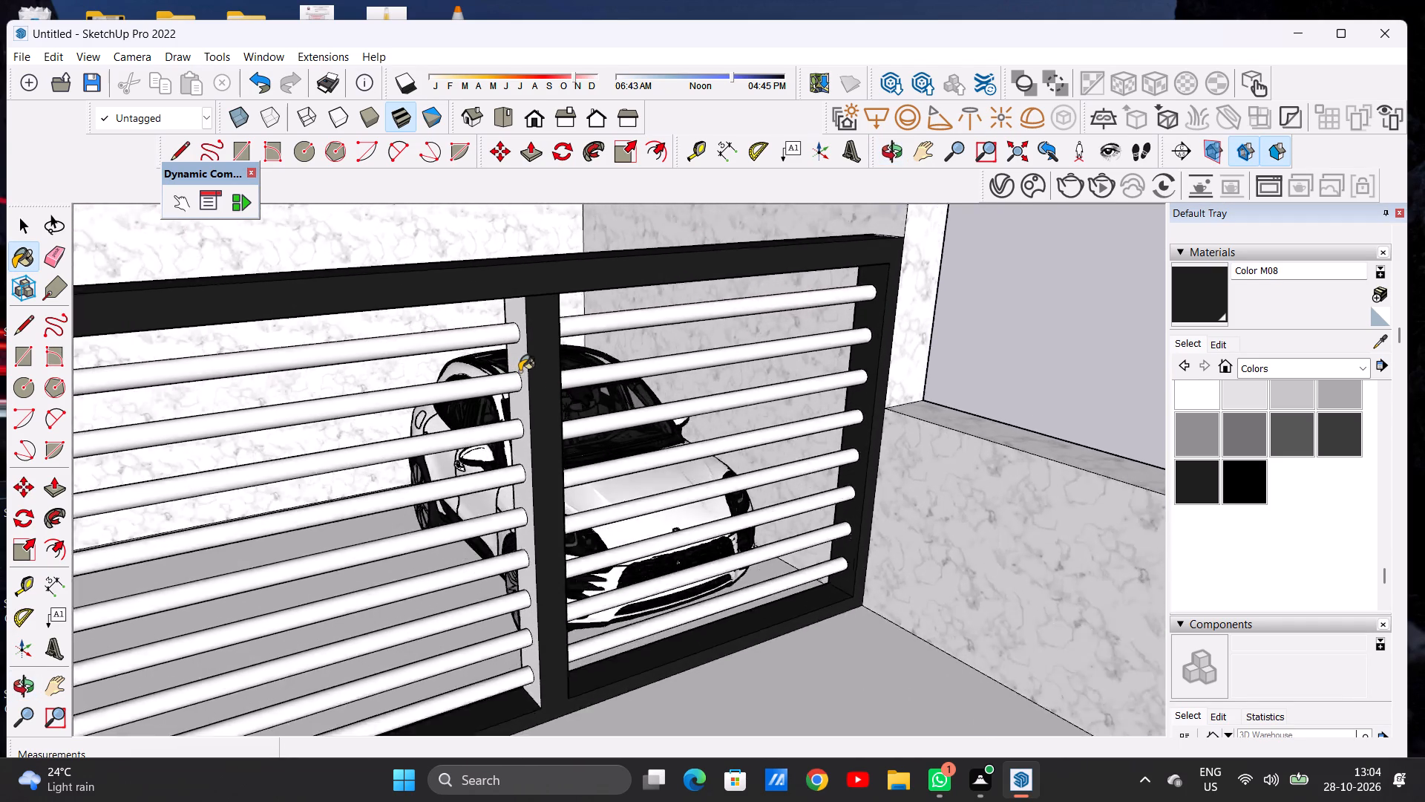
scroll(520, 371, "up", 7)
scroll(531, 356, "down", 1)
scroll(531, 356, "up", 4)
left_click(519, 356)
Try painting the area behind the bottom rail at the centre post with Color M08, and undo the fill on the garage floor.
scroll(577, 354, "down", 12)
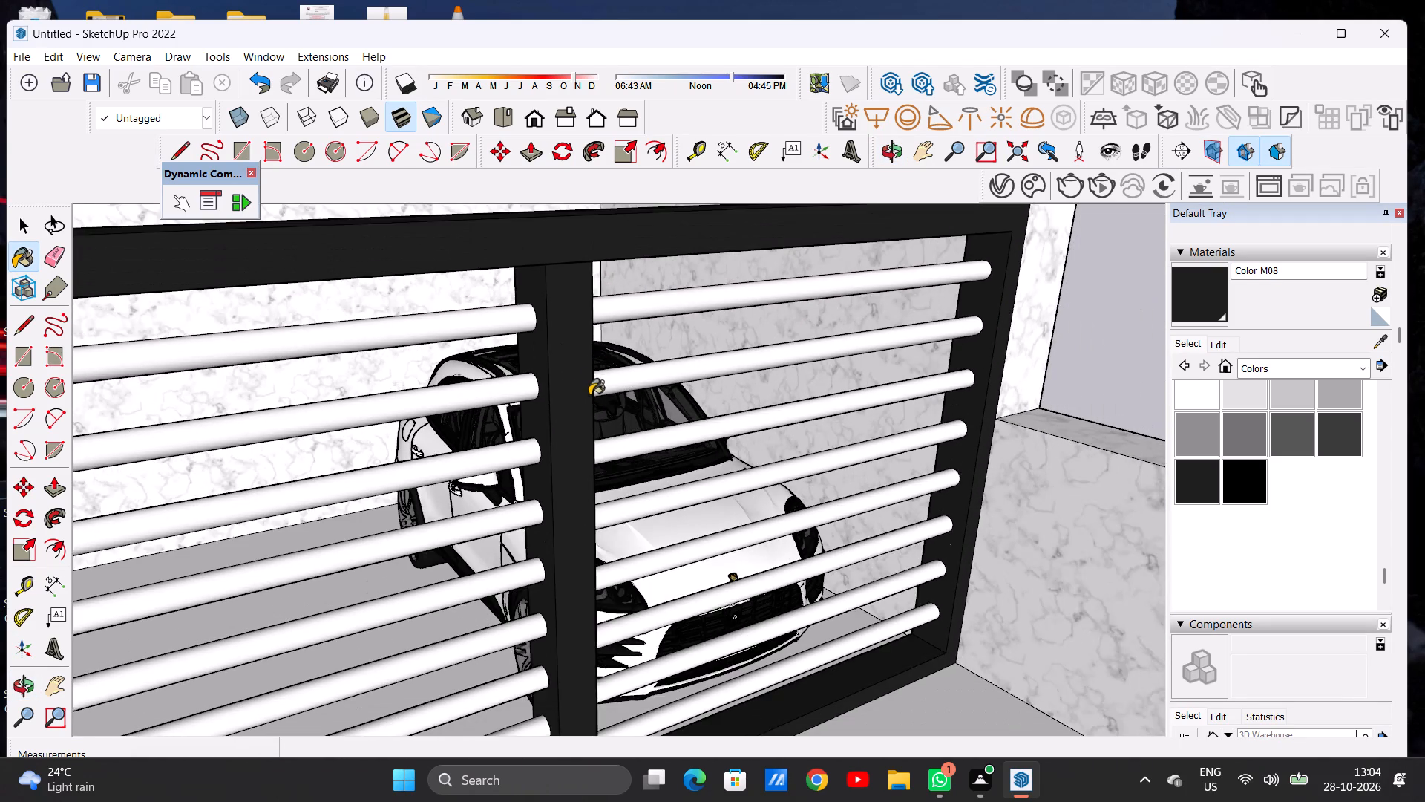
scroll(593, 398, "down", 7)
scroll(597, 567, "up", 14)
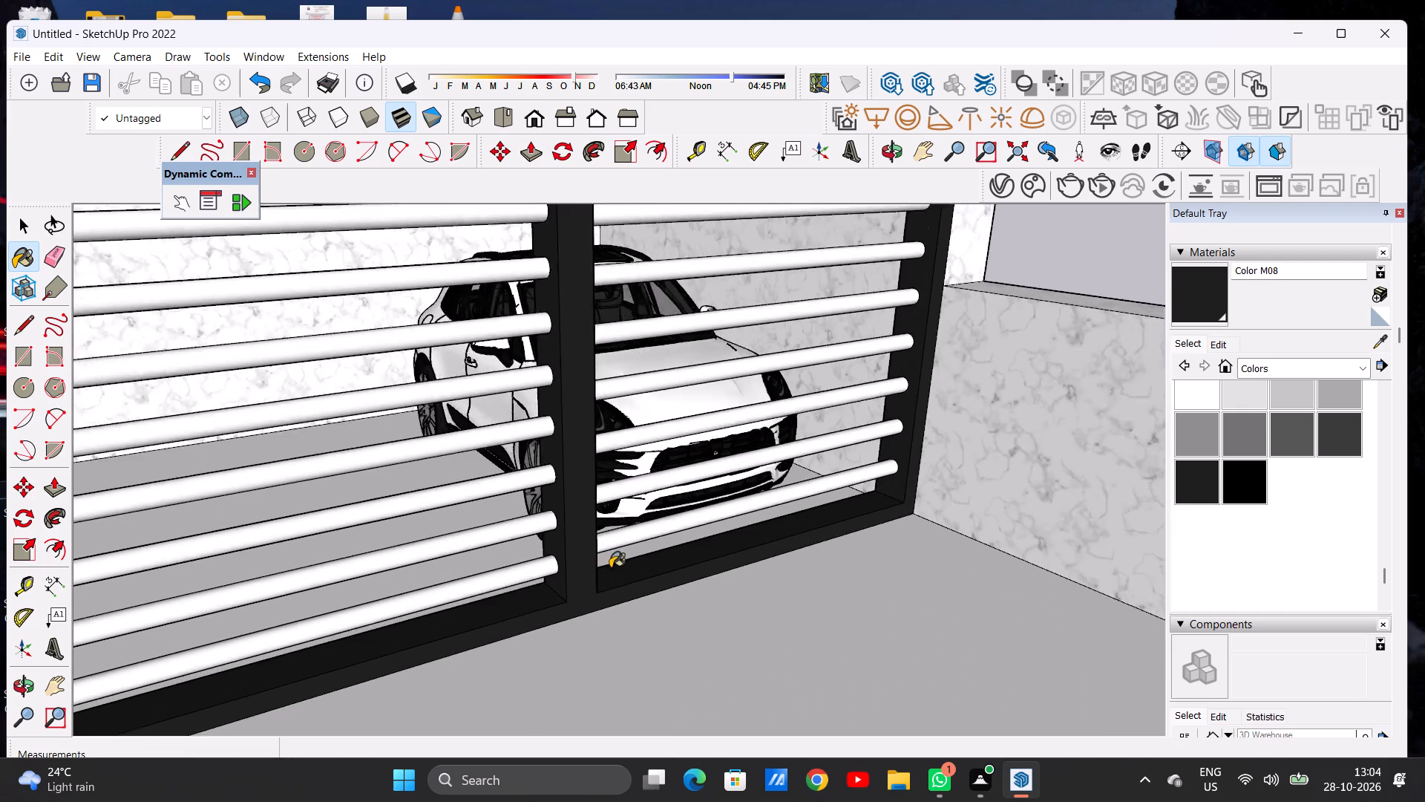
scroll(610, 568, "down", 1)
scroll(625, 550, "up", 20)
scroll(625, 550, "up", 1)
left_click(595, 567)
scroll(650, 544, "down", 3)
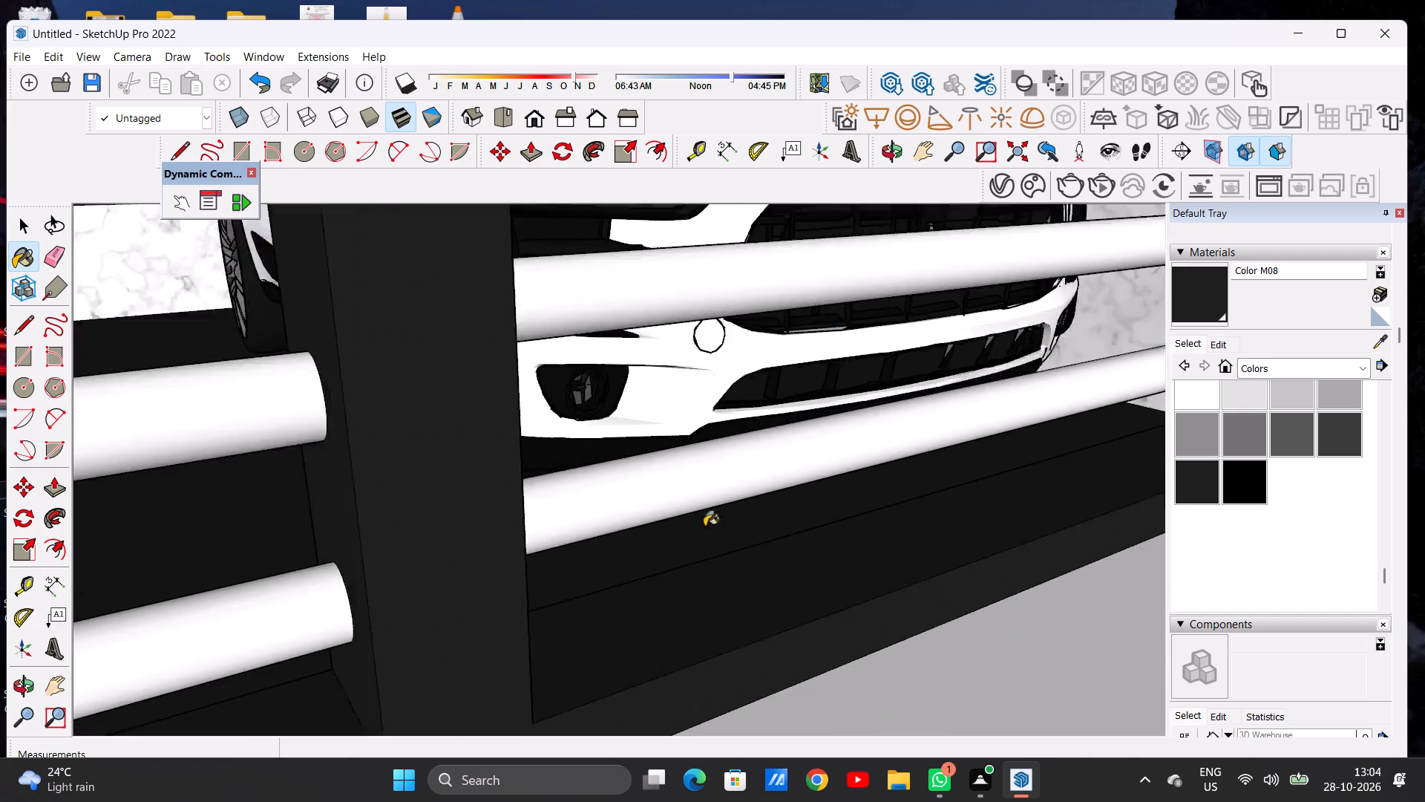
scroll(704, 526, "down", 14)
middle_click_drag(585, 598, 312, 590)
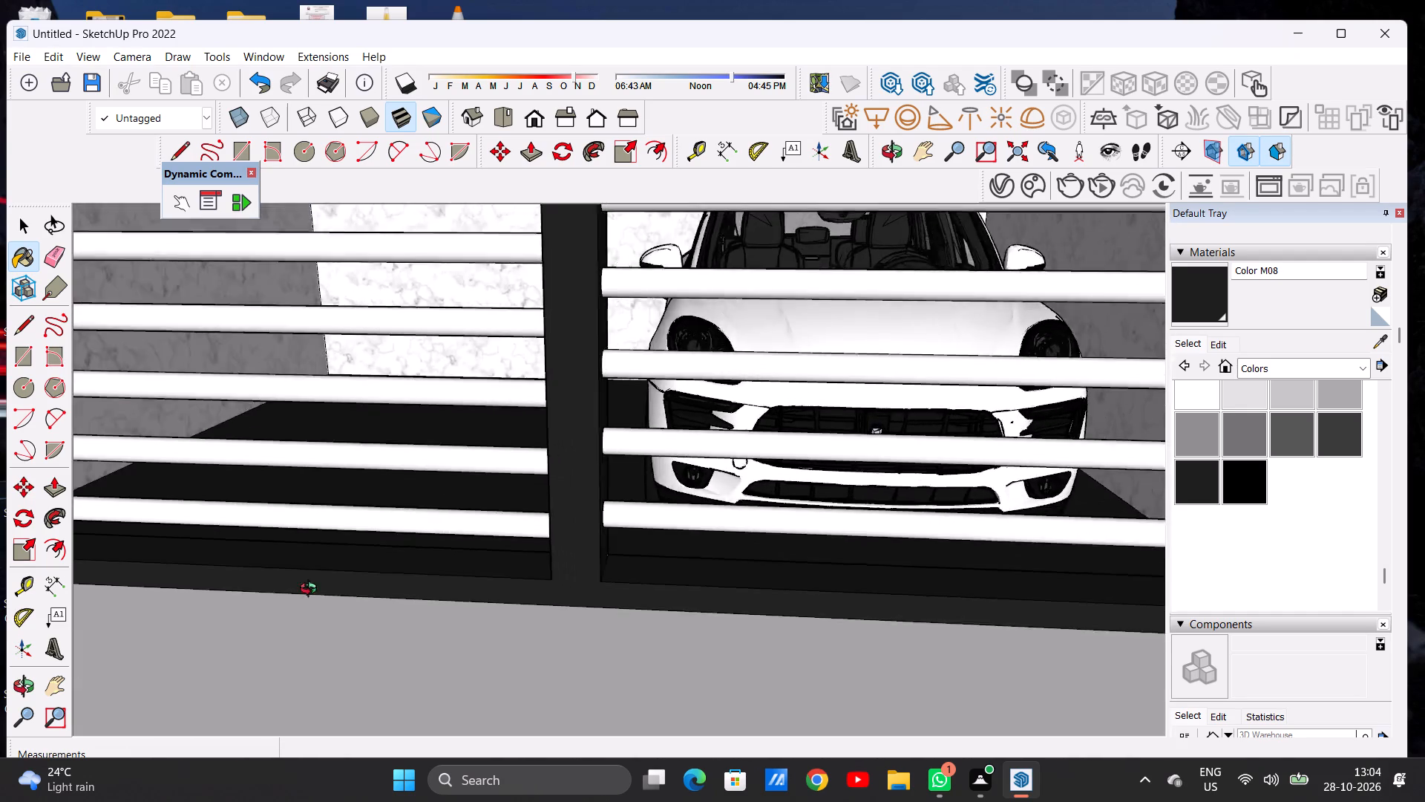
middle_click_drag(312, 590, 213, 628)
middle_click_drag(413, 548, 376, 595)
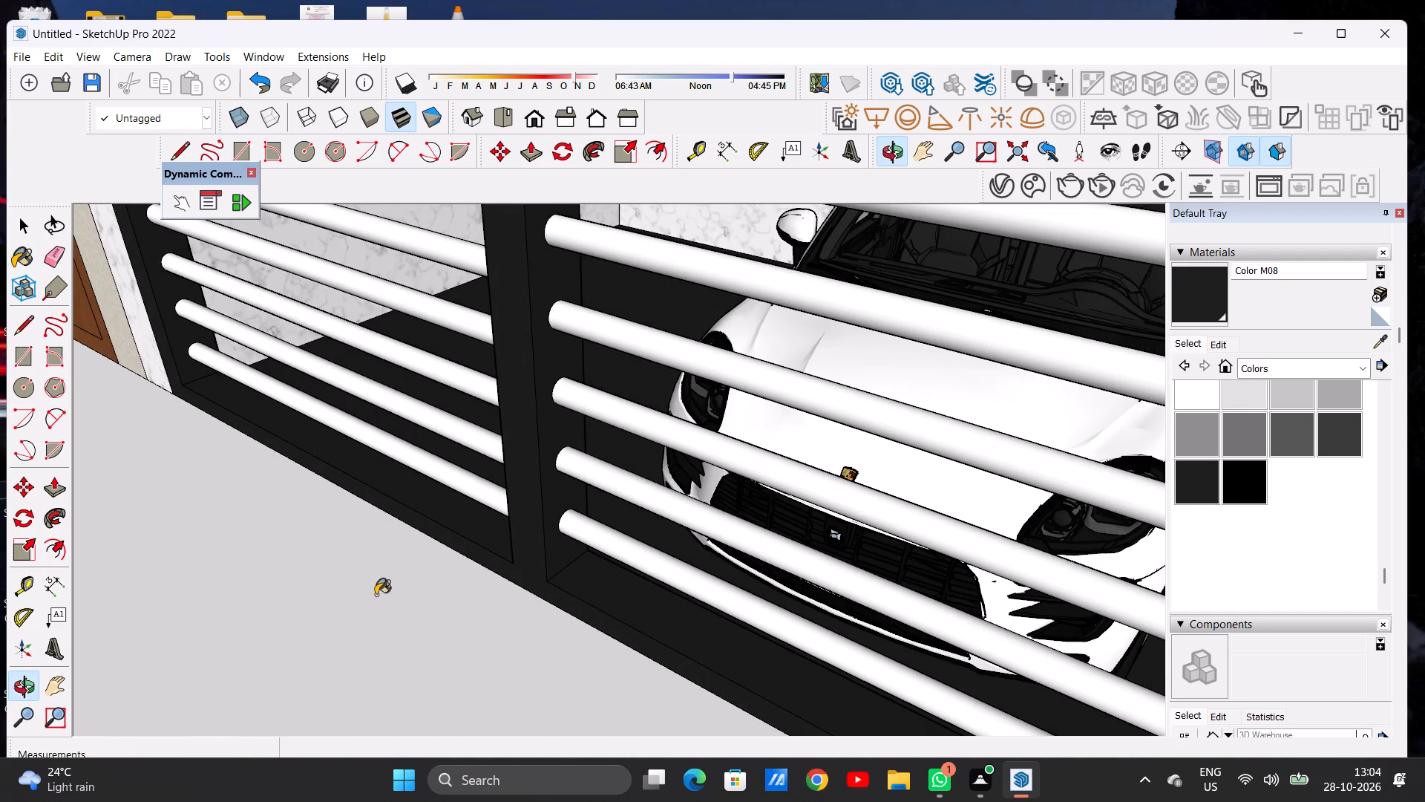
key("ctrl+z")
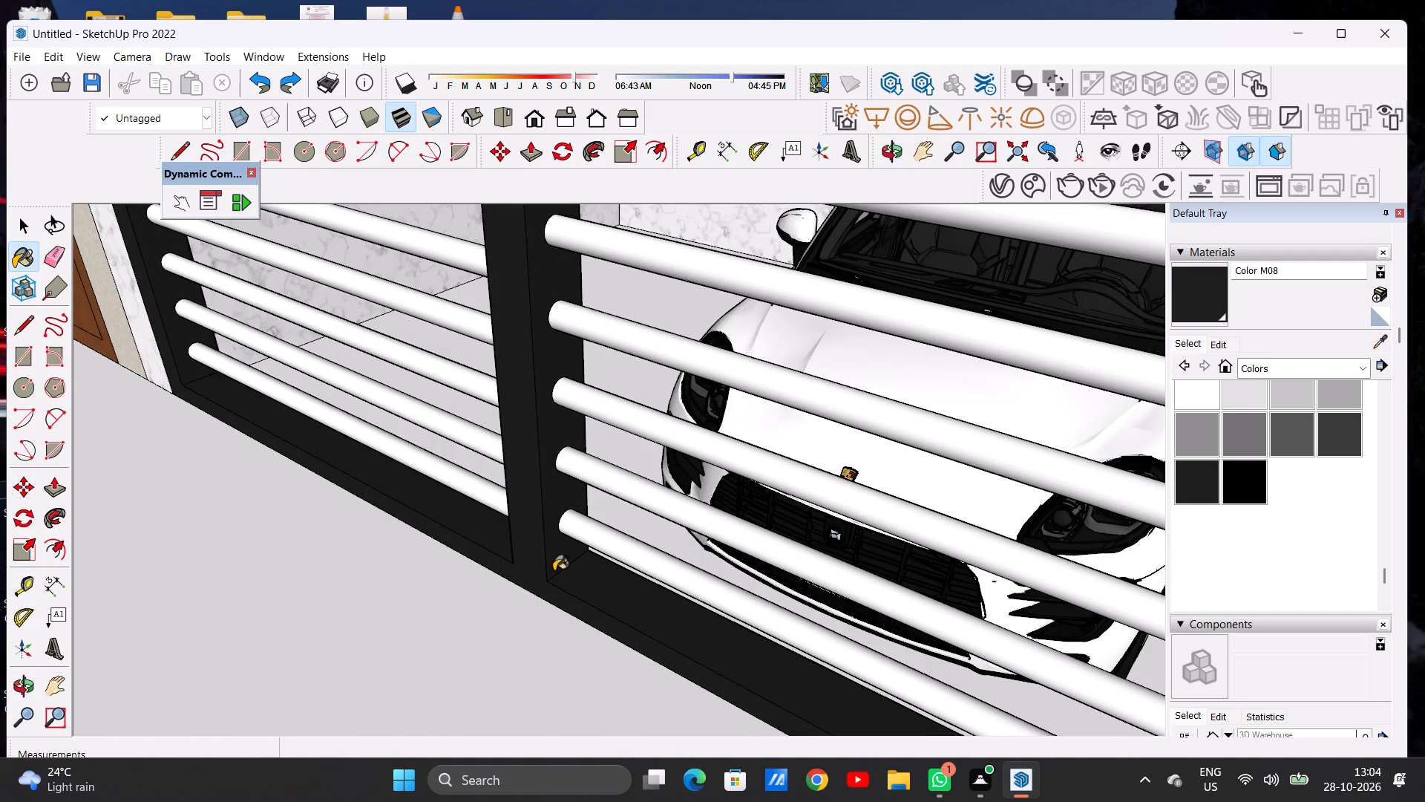
Examine the garage gate's frame and horizontal bars from several angles for faces still lacking the dark colour.
middle_click_drag(538, 602, 615, 527)
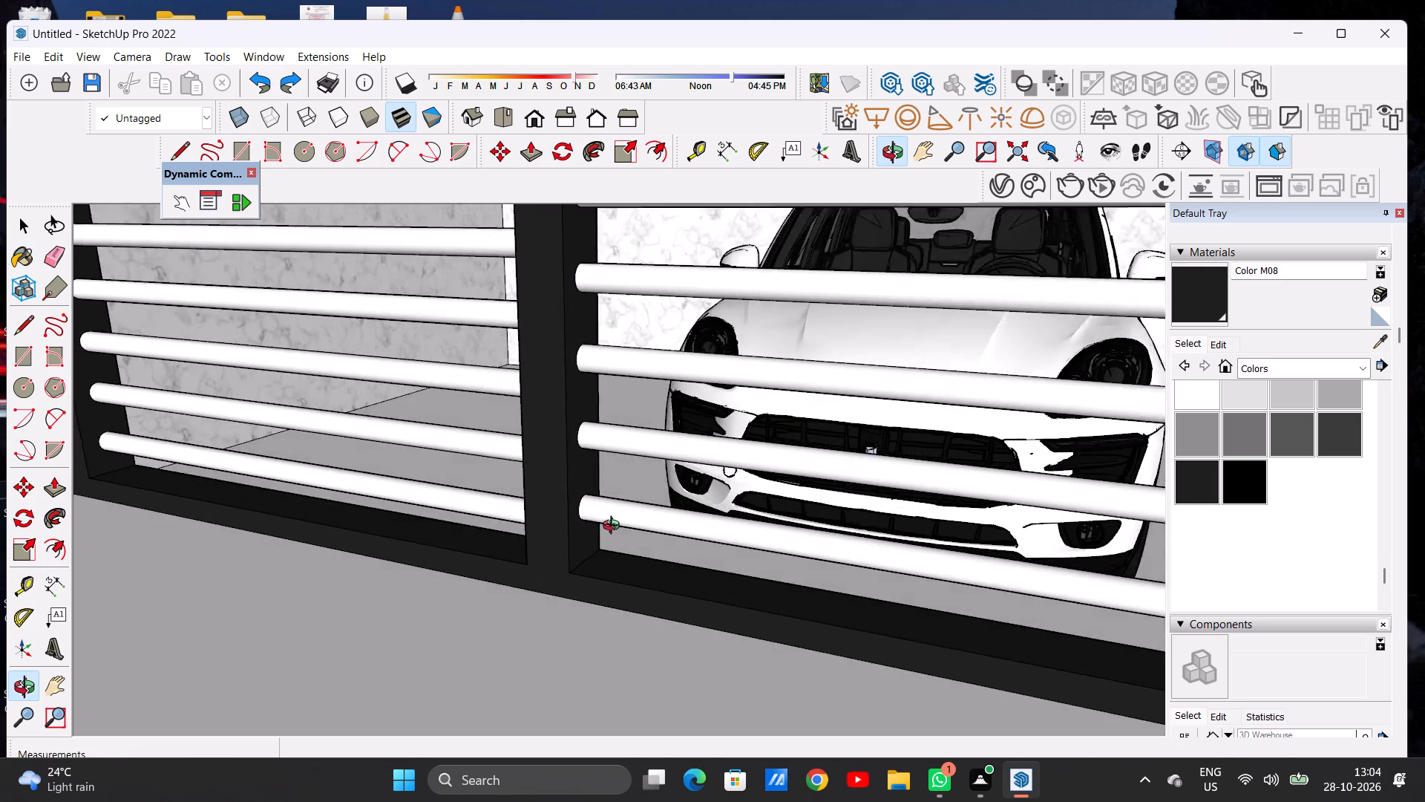
middle_click_drag(615, 527, 615, 562)
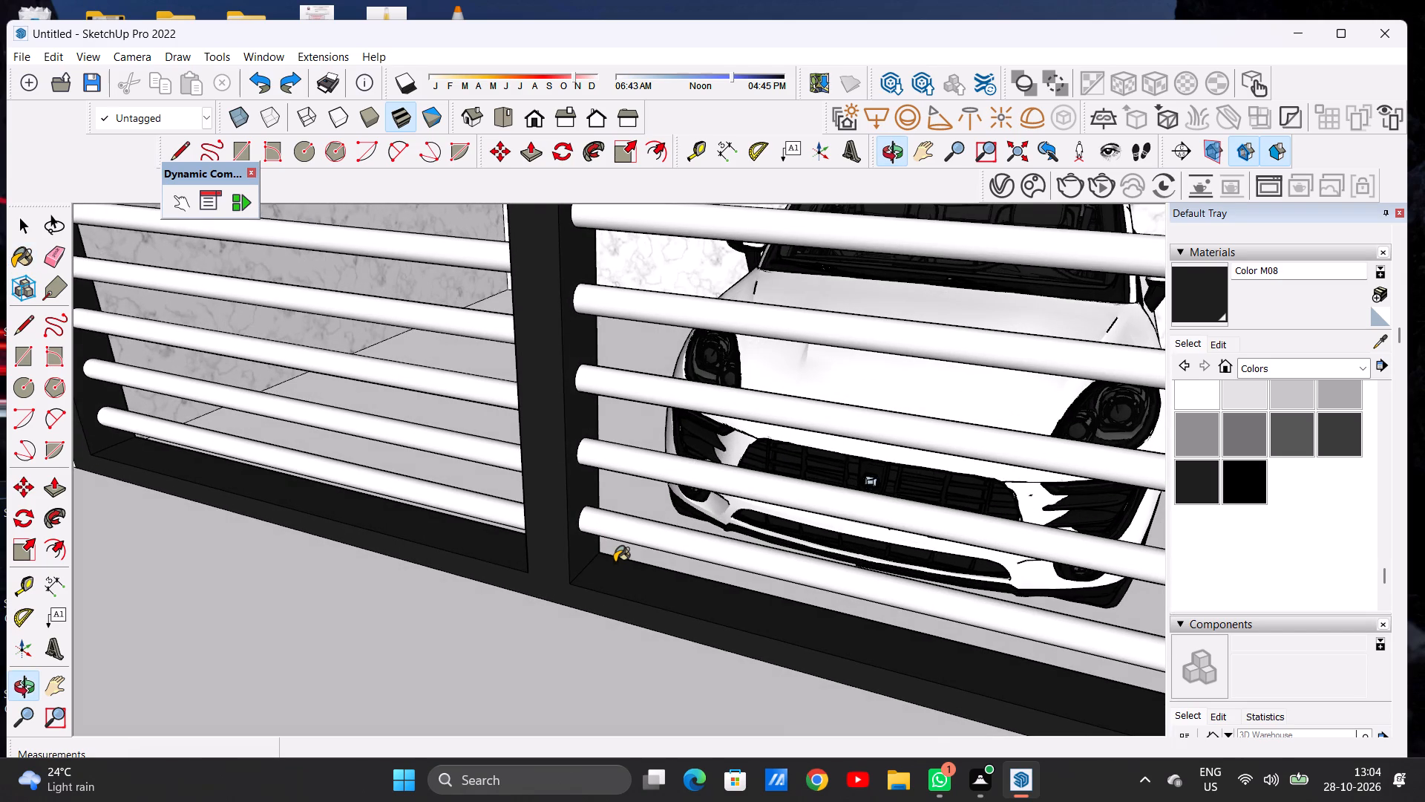
scroll(615, 562, "down", 4)
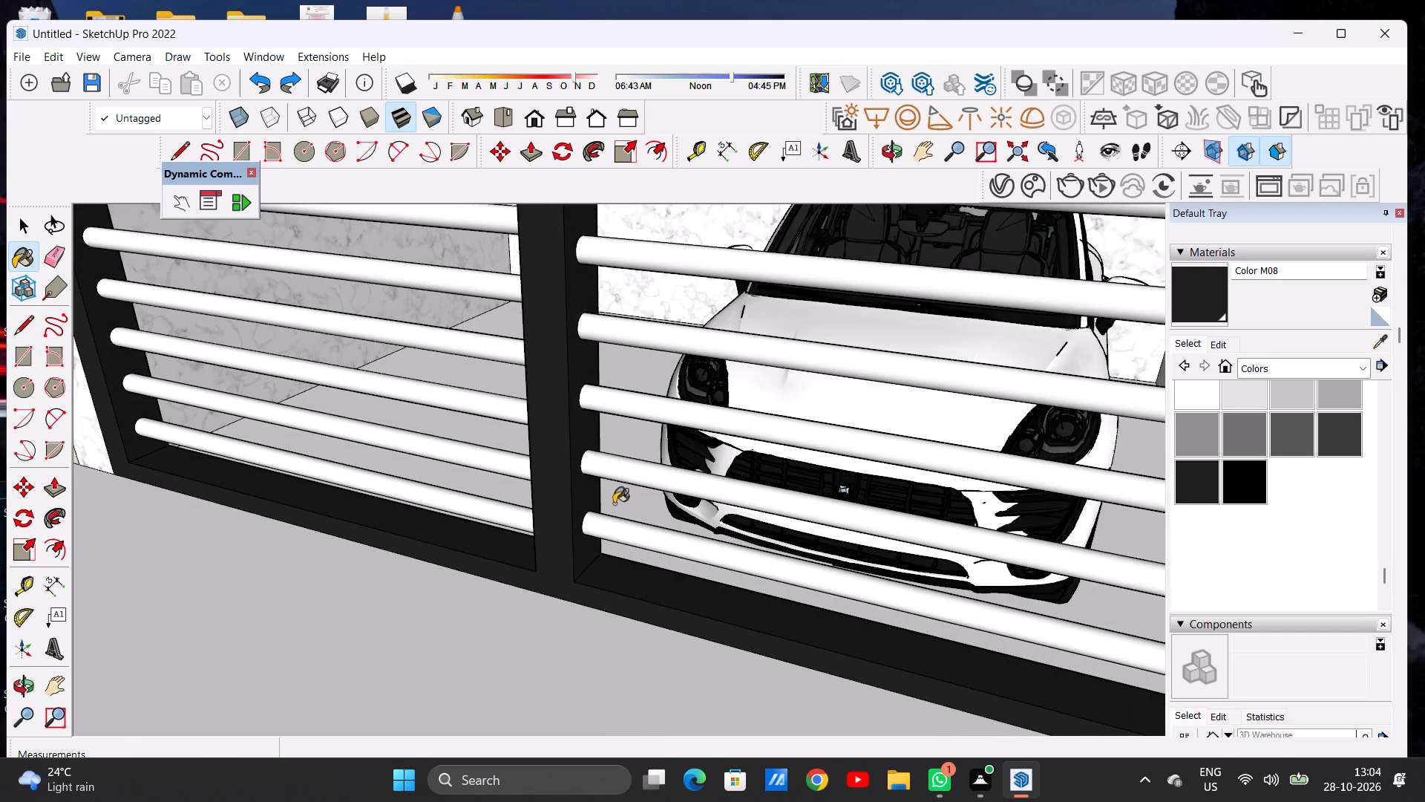
middle_click_drag(613, 503, 400, 608)
scroll(604, 607, "down", 7)
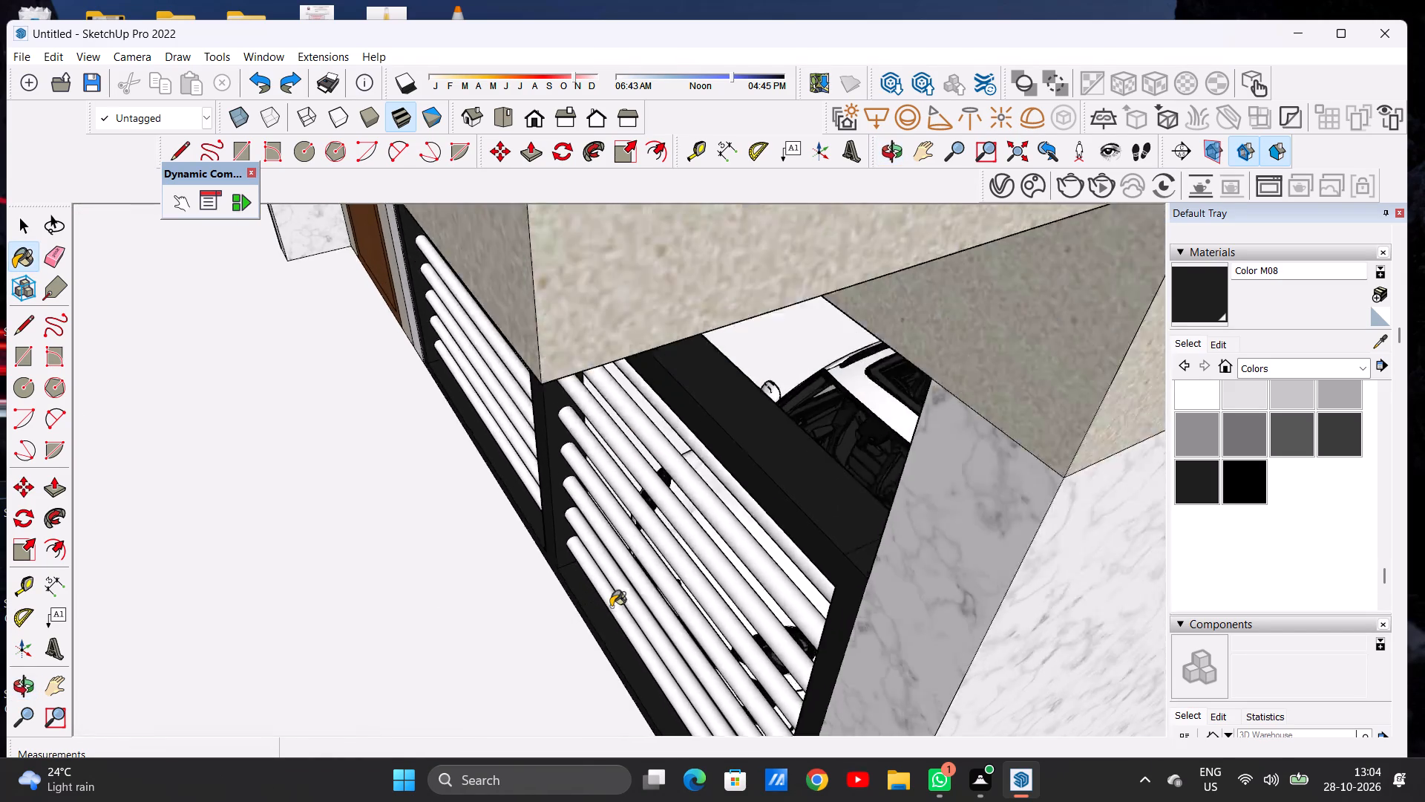
scroll(637, 582, "down", 4)
scroll(681, 526, "up", 14)
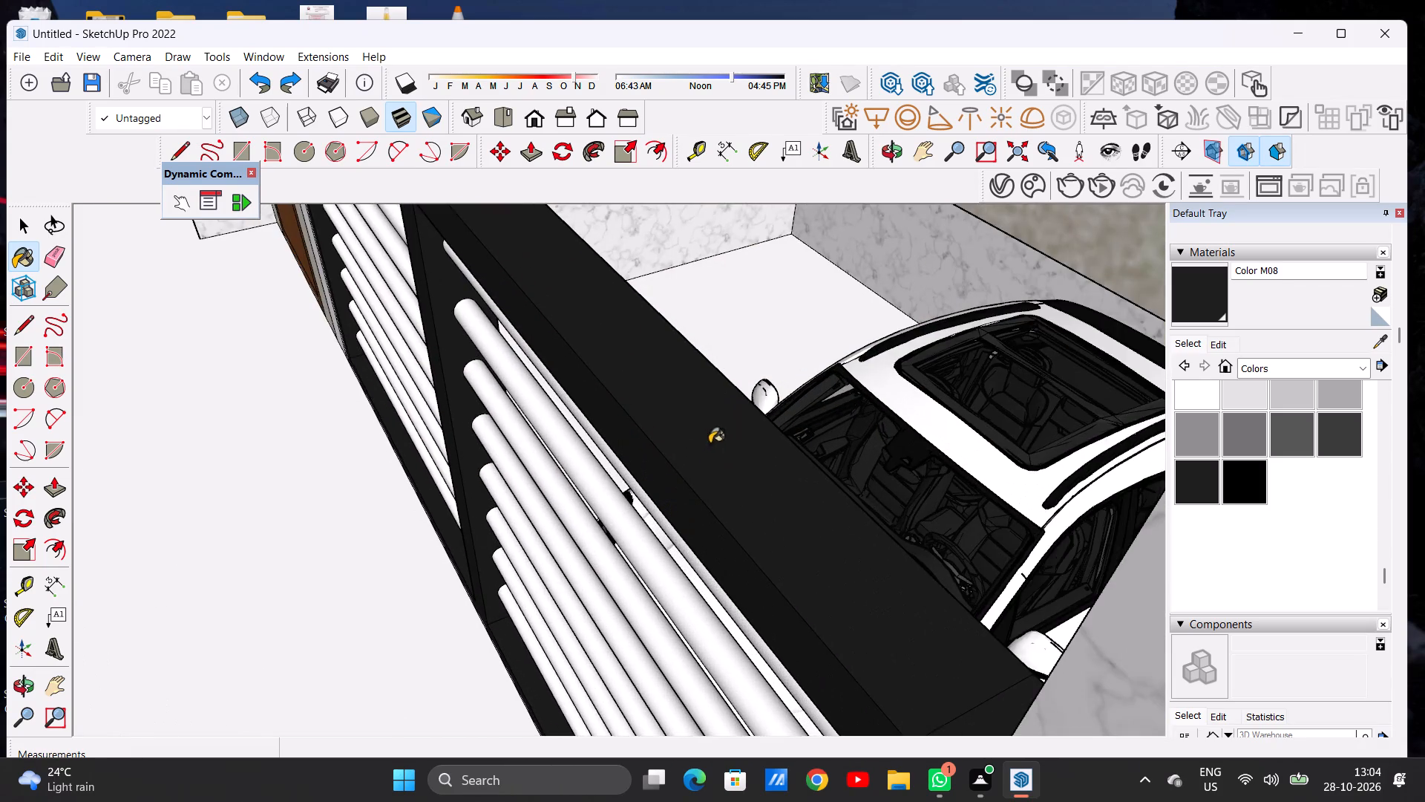
Paint the remaining grey inner face of the garage gate's frame with Color M08.
scroll(715, 414, "up", 4)
scroll(818, 377, "up", 5)
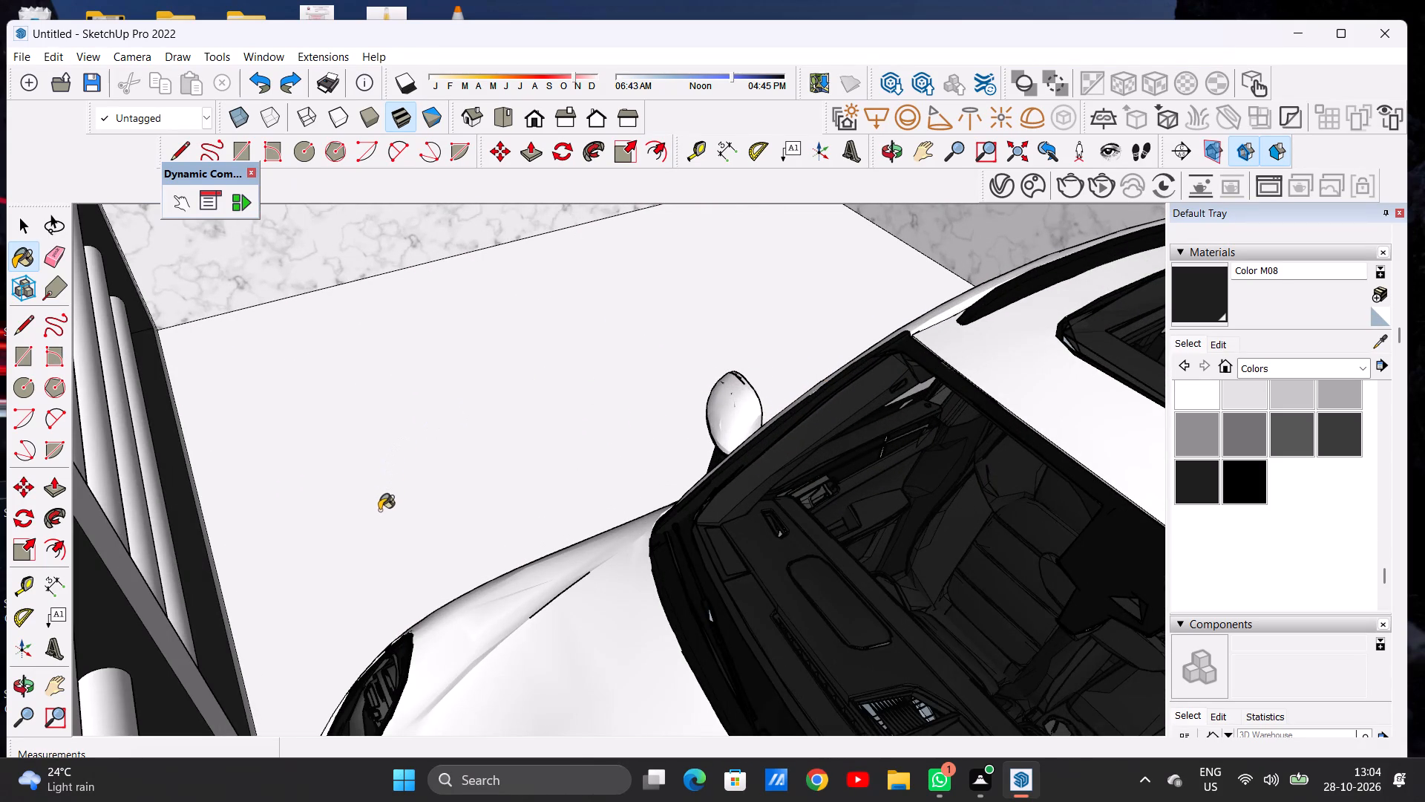
left_click(208, 705)
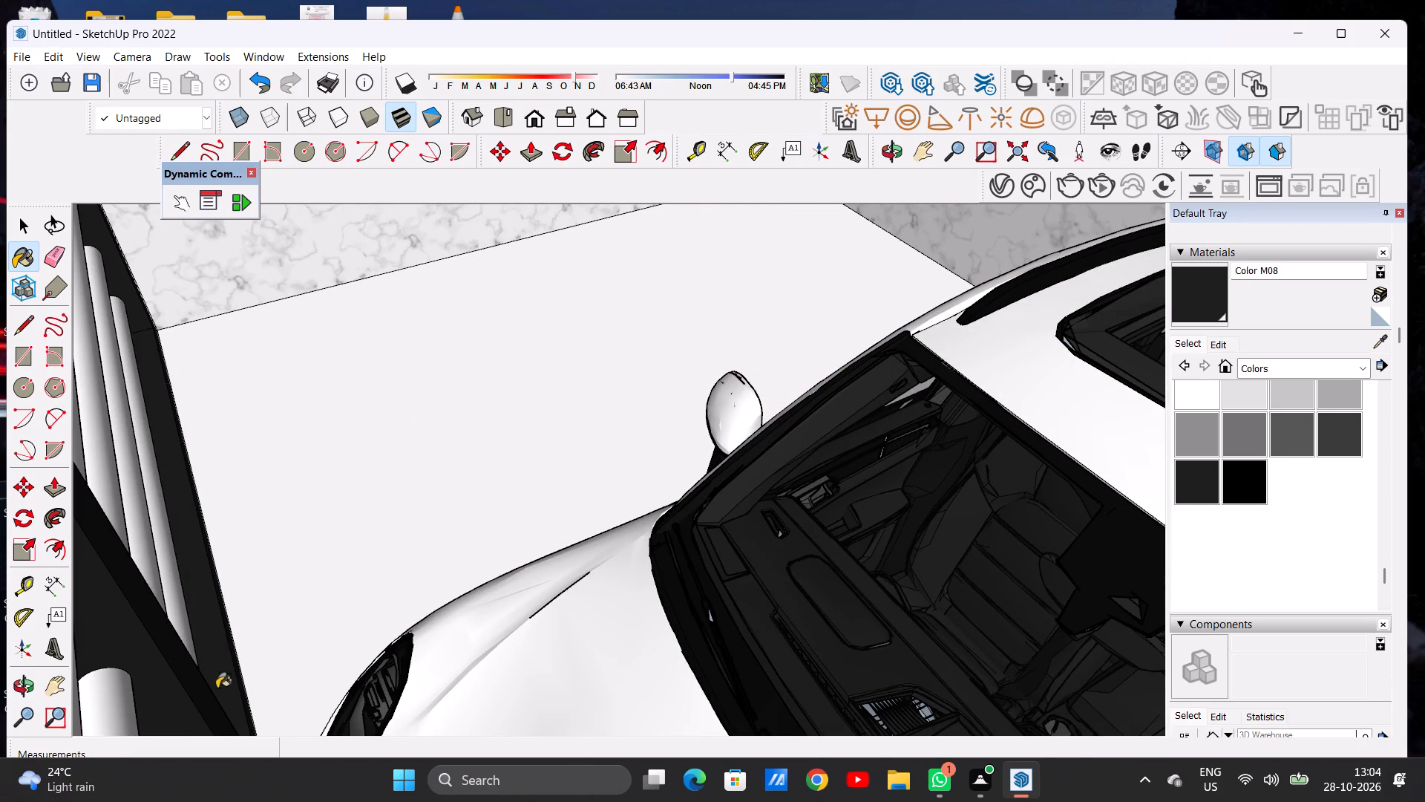
Paint the top four horizontal bars in the garage gate's door-side section with Color M07.
scroll(305, 593, "down", 7)
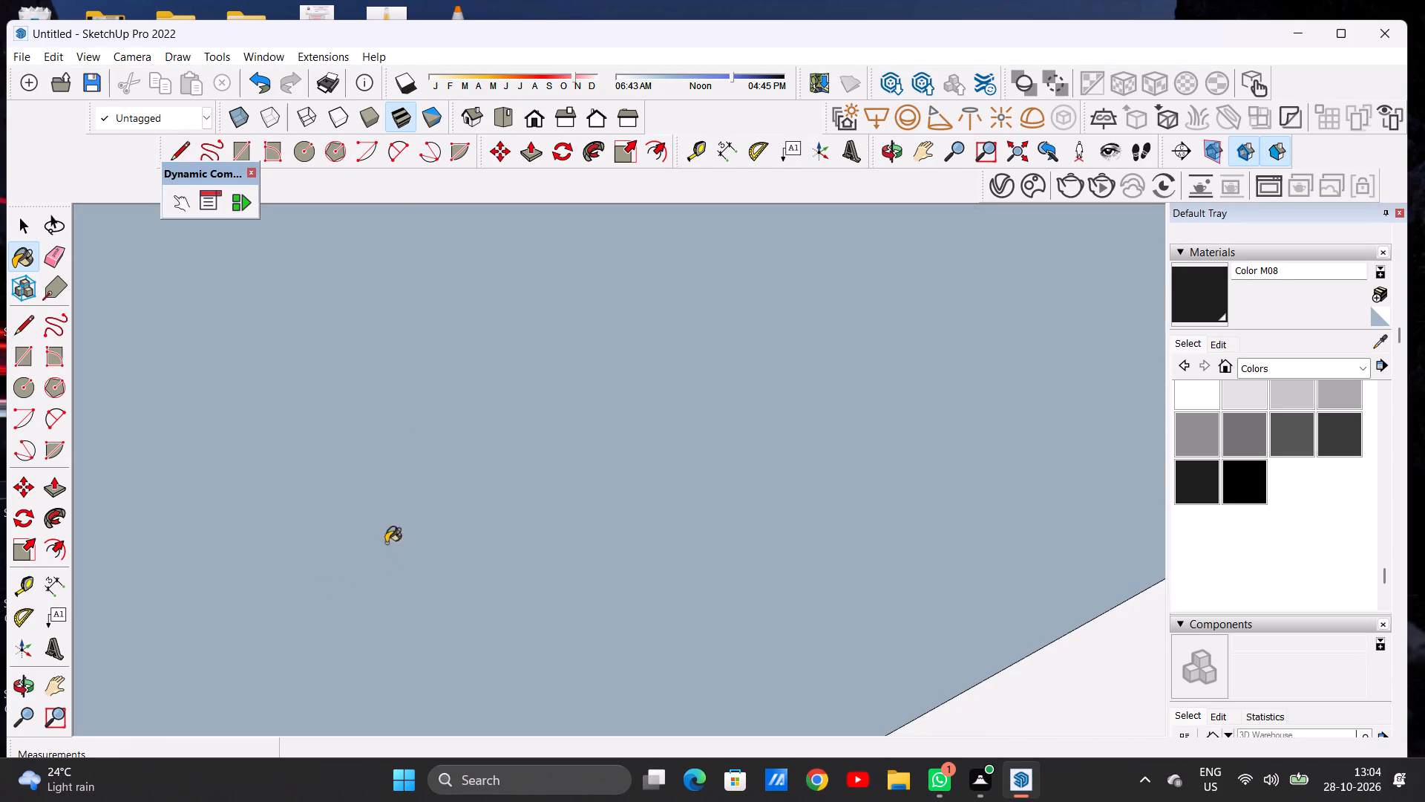
left_click(534, 116)
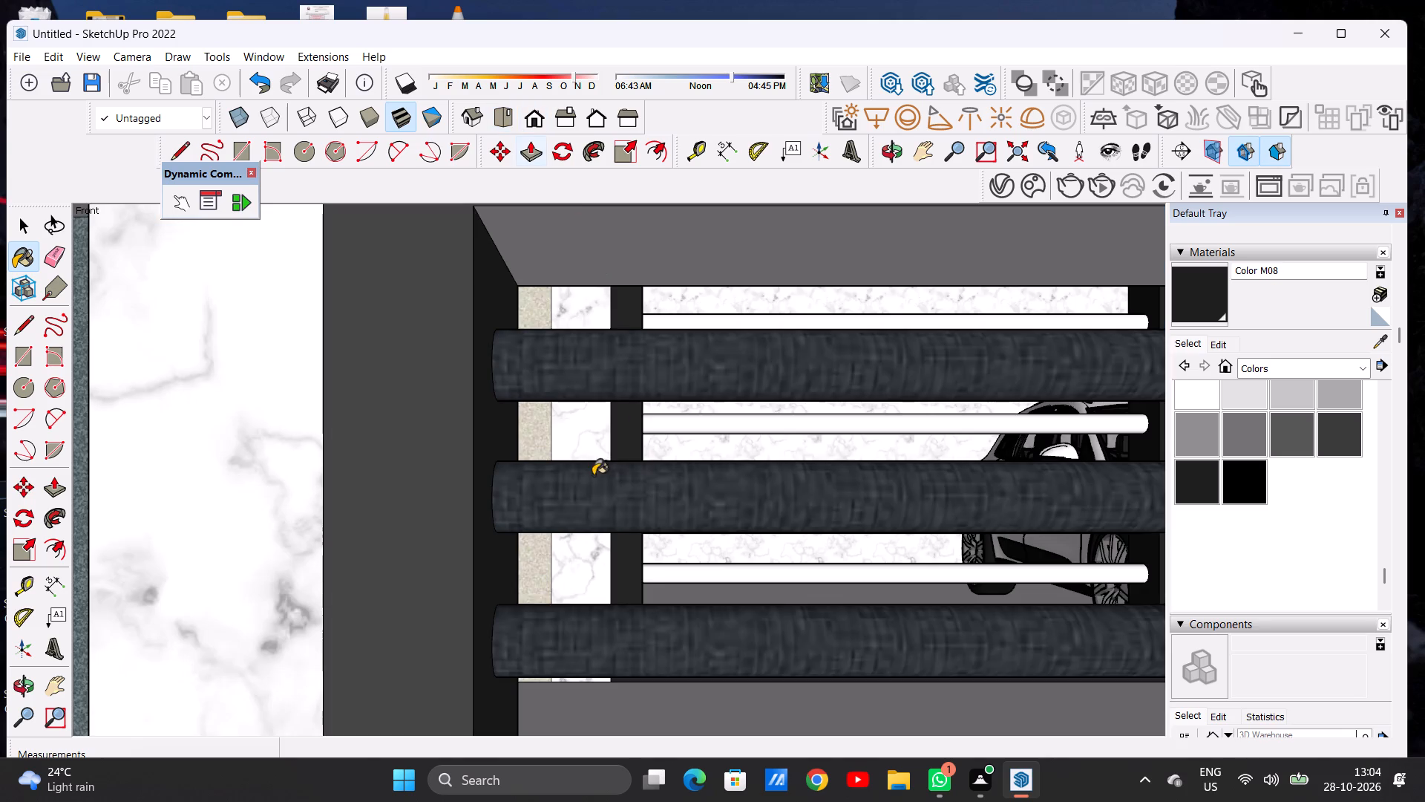
scroll(576, 479, "down", 5)
scroll(494, 484, "down", 17)
scroll(390, 539, "down", 2)
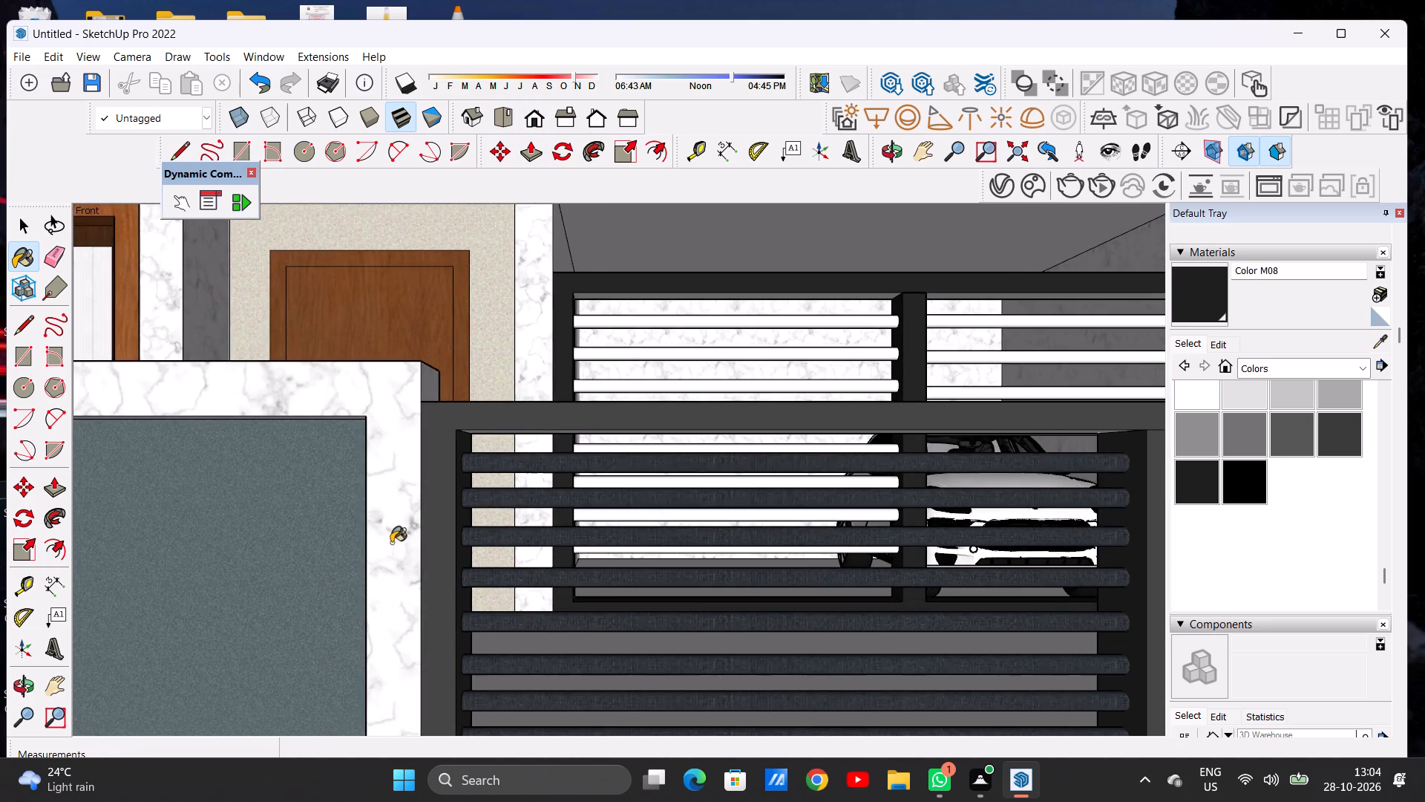
scroll(391, 543, "down", 12)
scroll(744, 333, "up", 3)
scroll(748, 333, "down", 1)
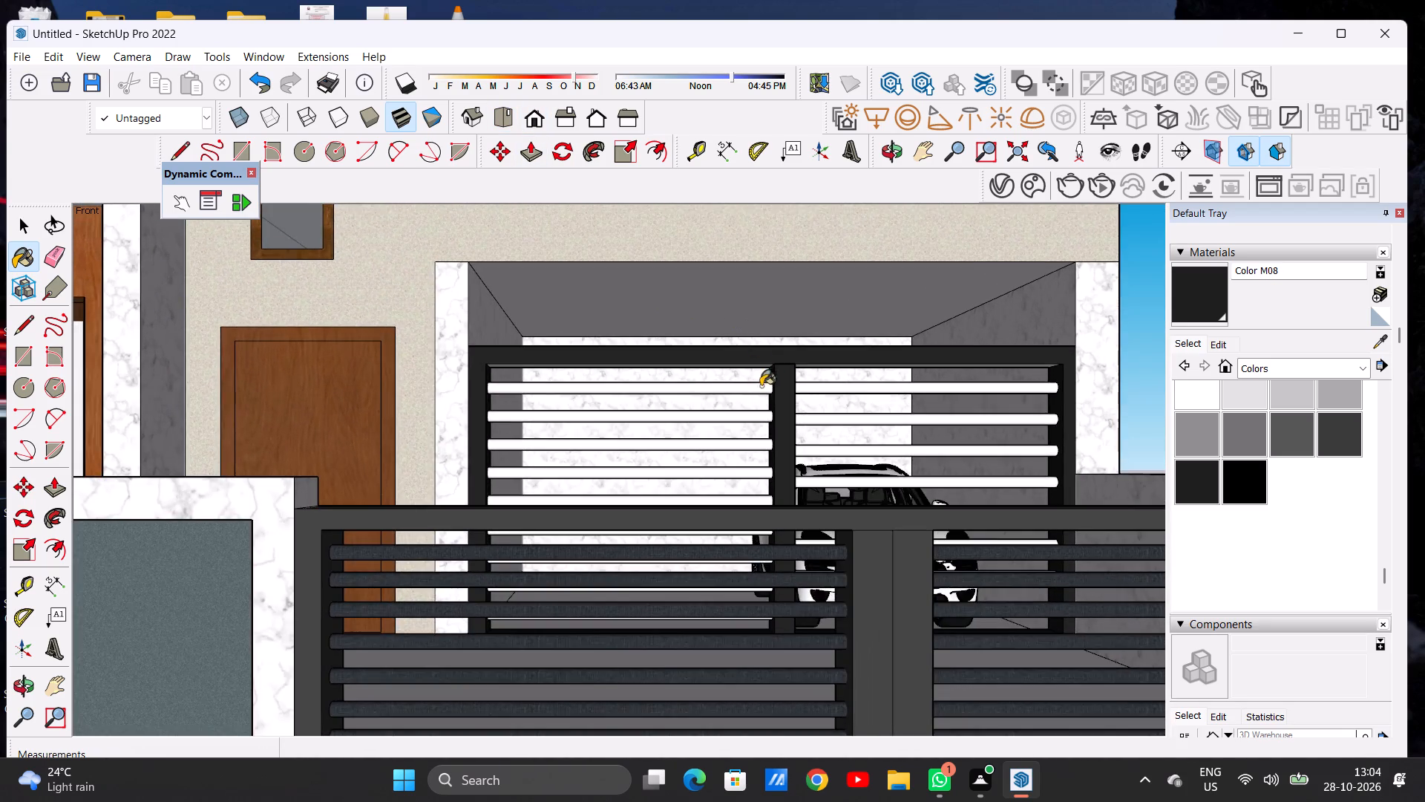
middle_click_drag(756, 391, 639, 480)
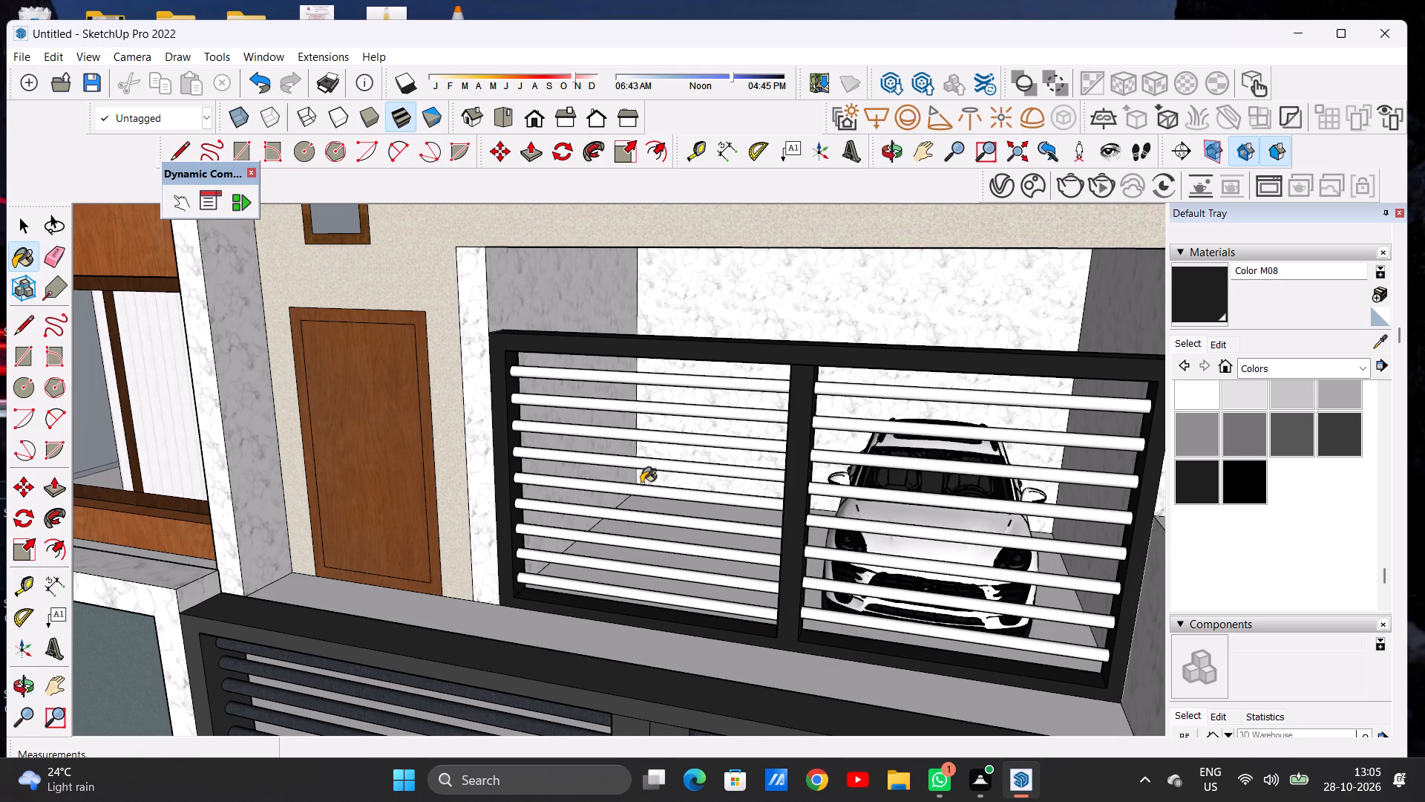
scroll(581, 440, "down", 7)
scroll(692, 430, "up", 4)
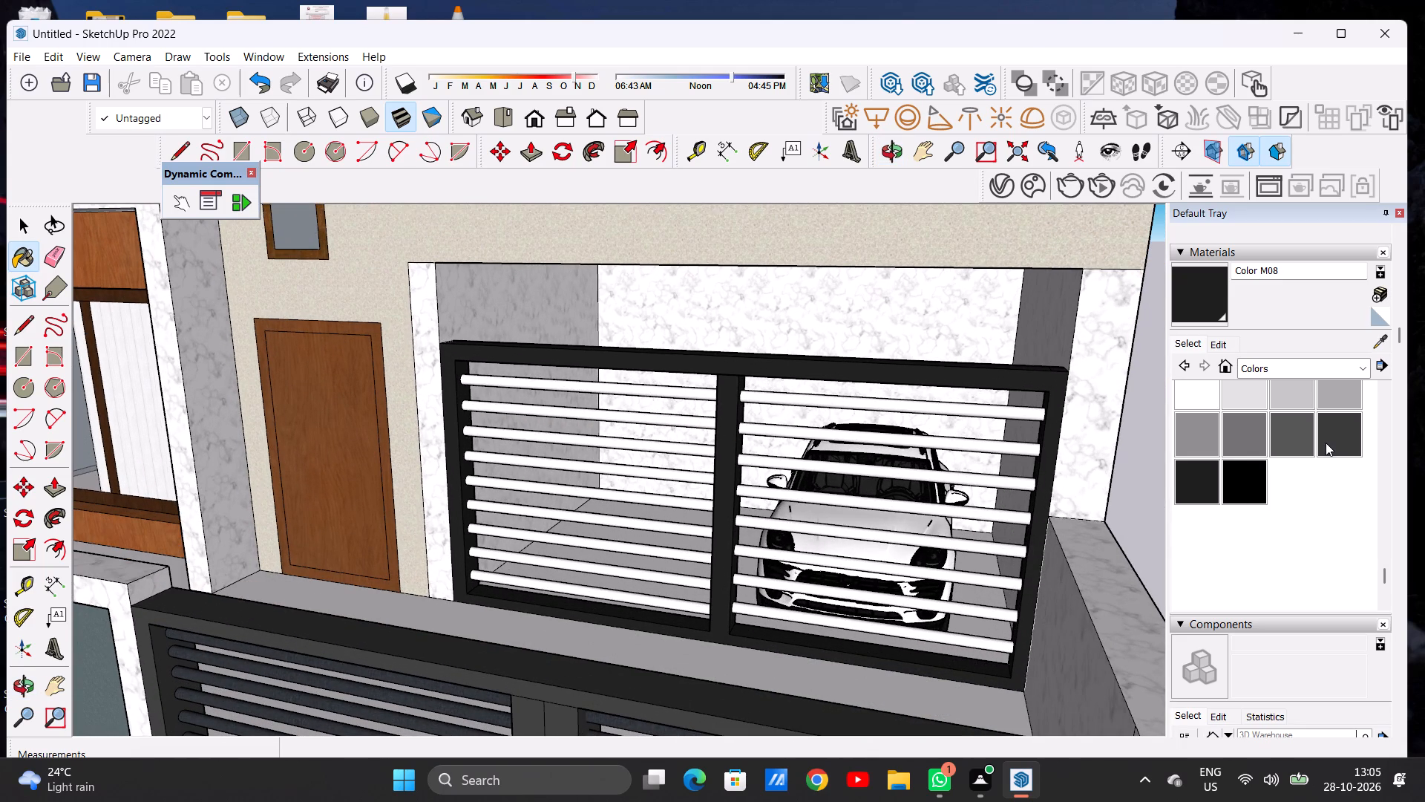
left_click(1330, 437)
scroll(701, 405, "up", 1)
scroll(701, 405, "down", 1)
scroll(701, 405, "up", 4)
left_click(698, 392)
scroll(704, 432, "up", 6)
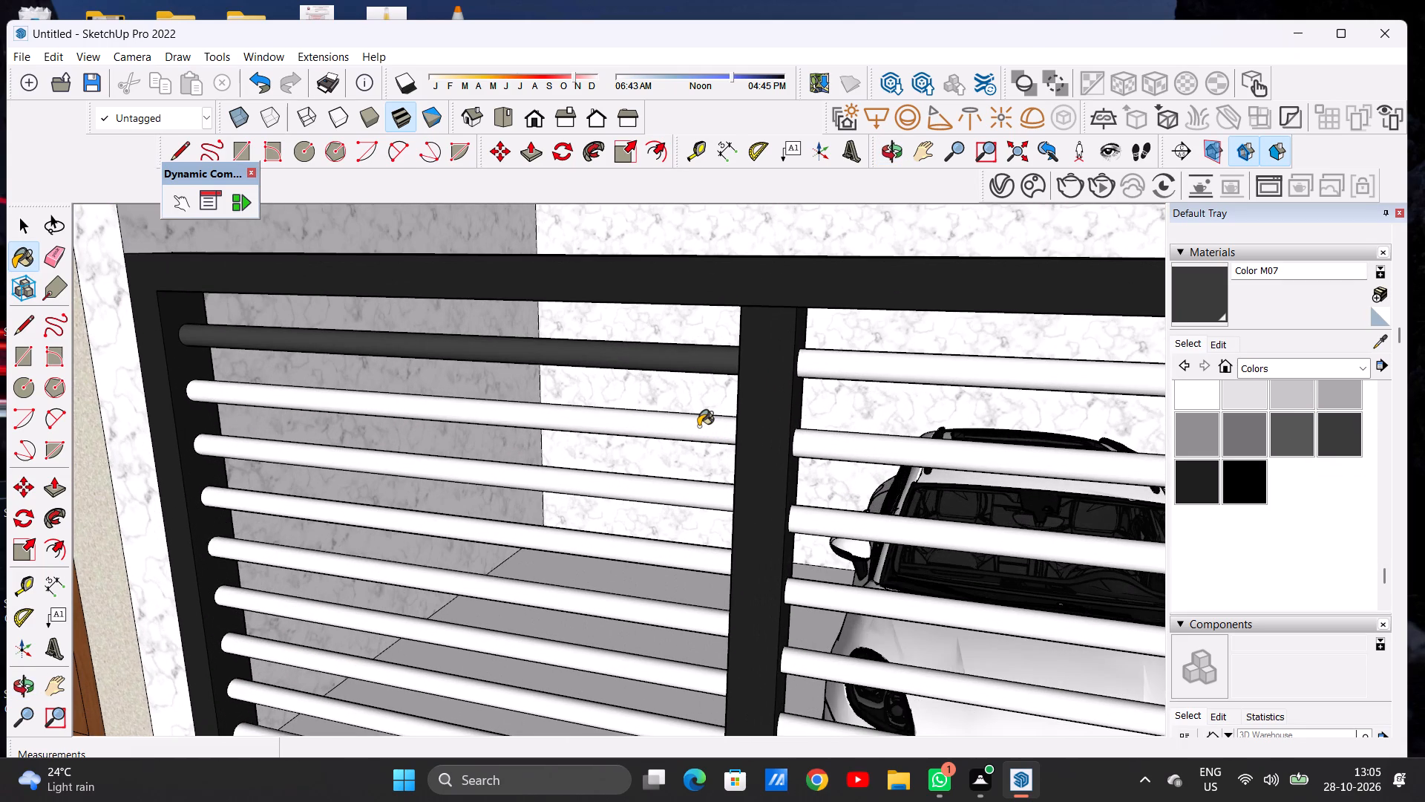
left_click(698, 426)
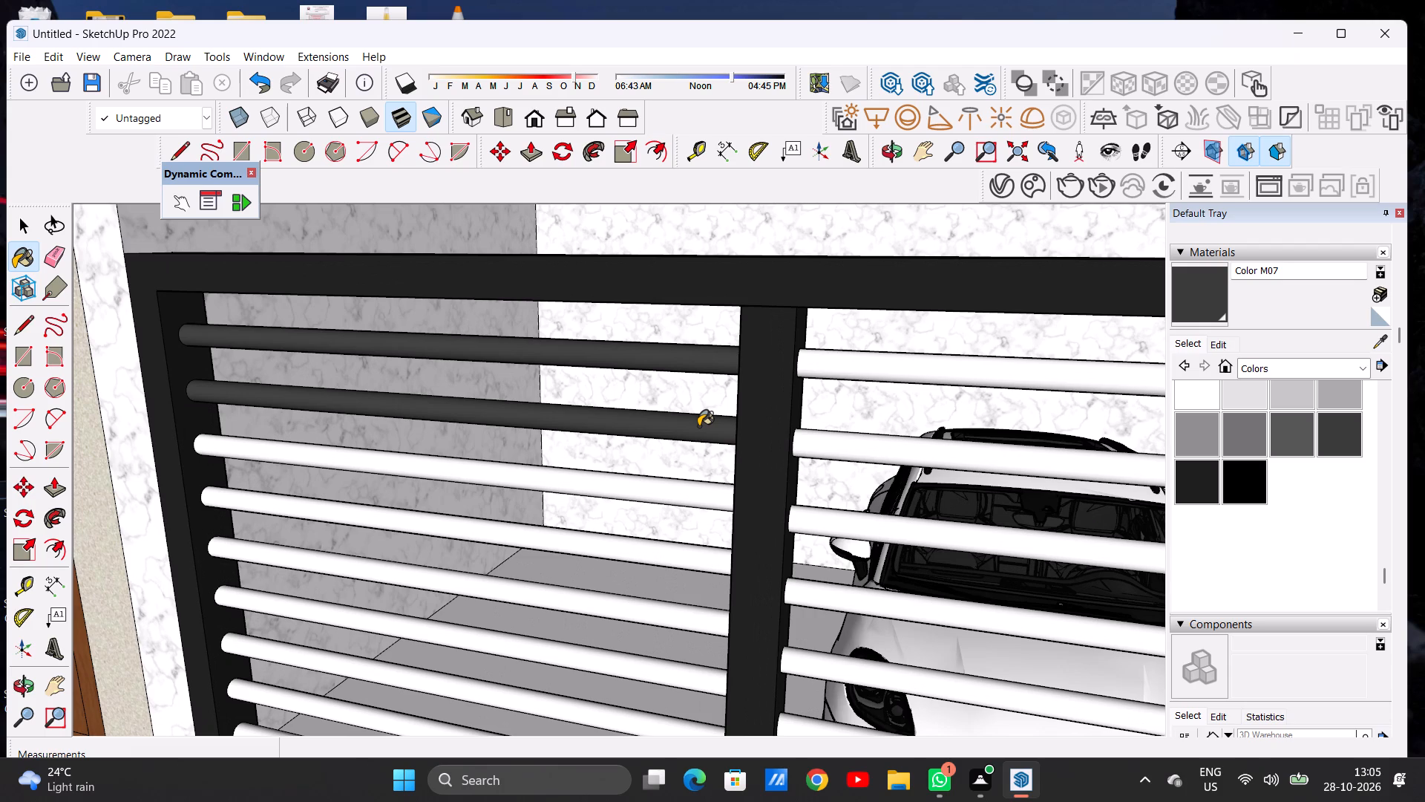
left_click(632, 489)
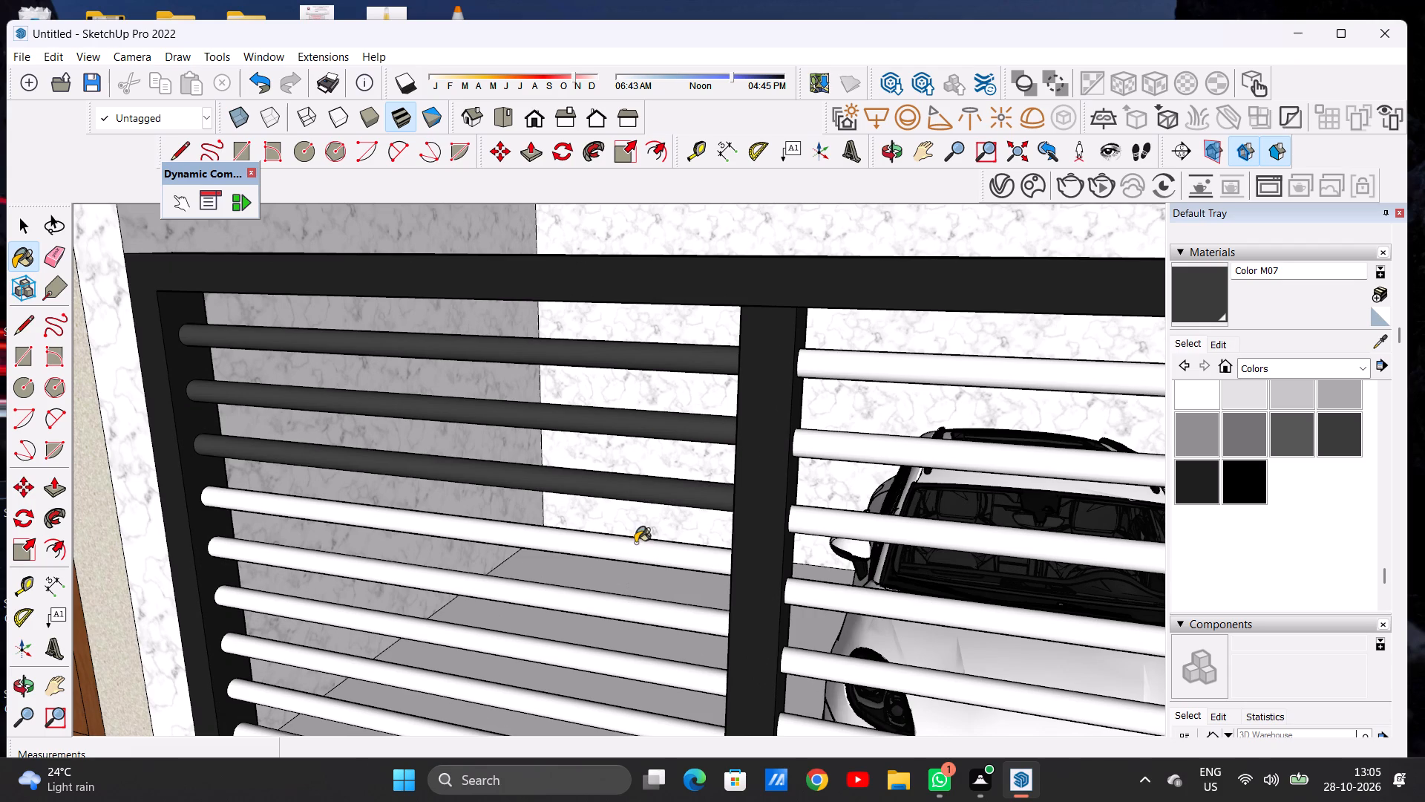
left_click(635, 546)
Paint the five remaining lower bars in the garage gate's door-side section with Color M07.
scroll(661, 429, "down", 6)
scroll(684, 558, "up", 6)
left_click(669, 579)
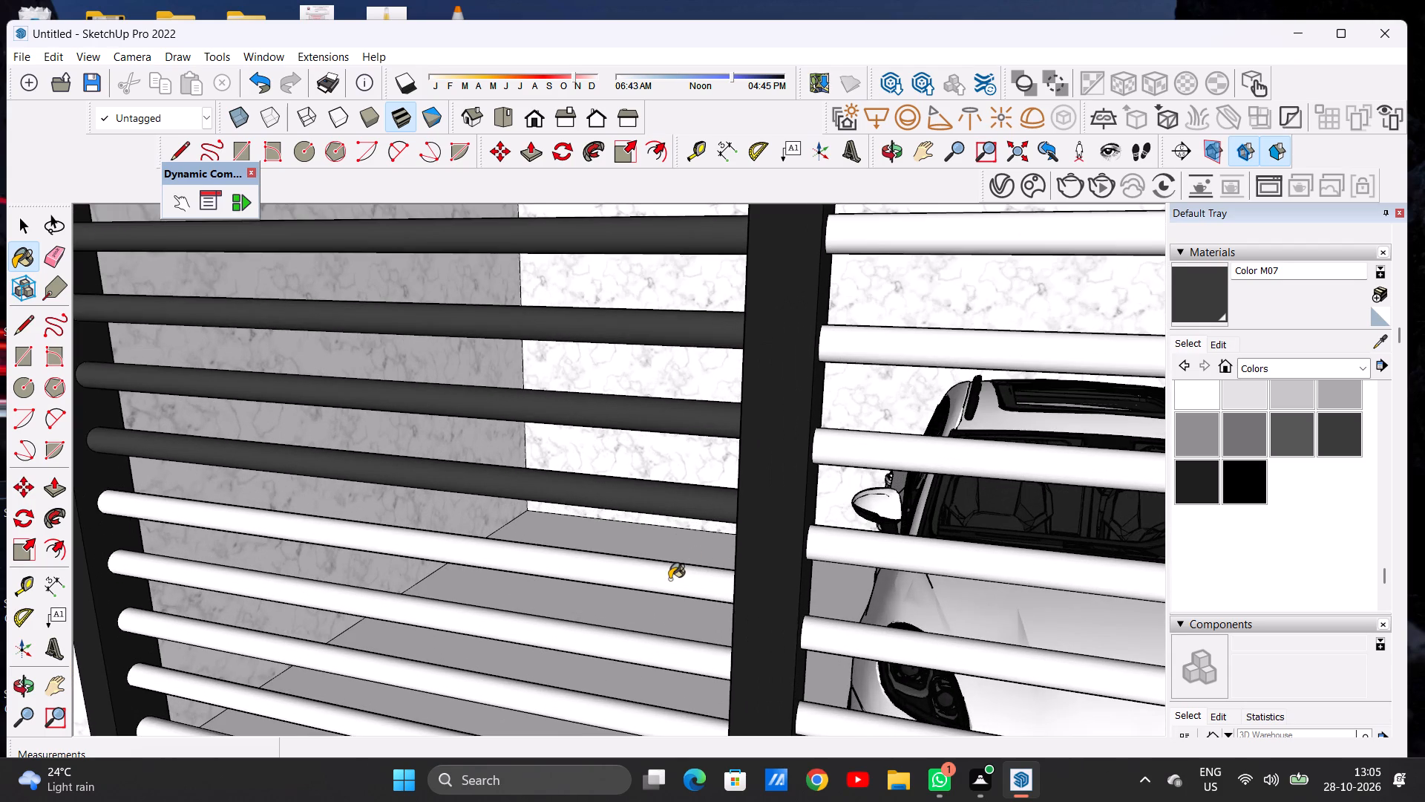
scroll(698, 422, "down", 7)
scroll(702, 613, "up", 7)
left_click(709, 558)
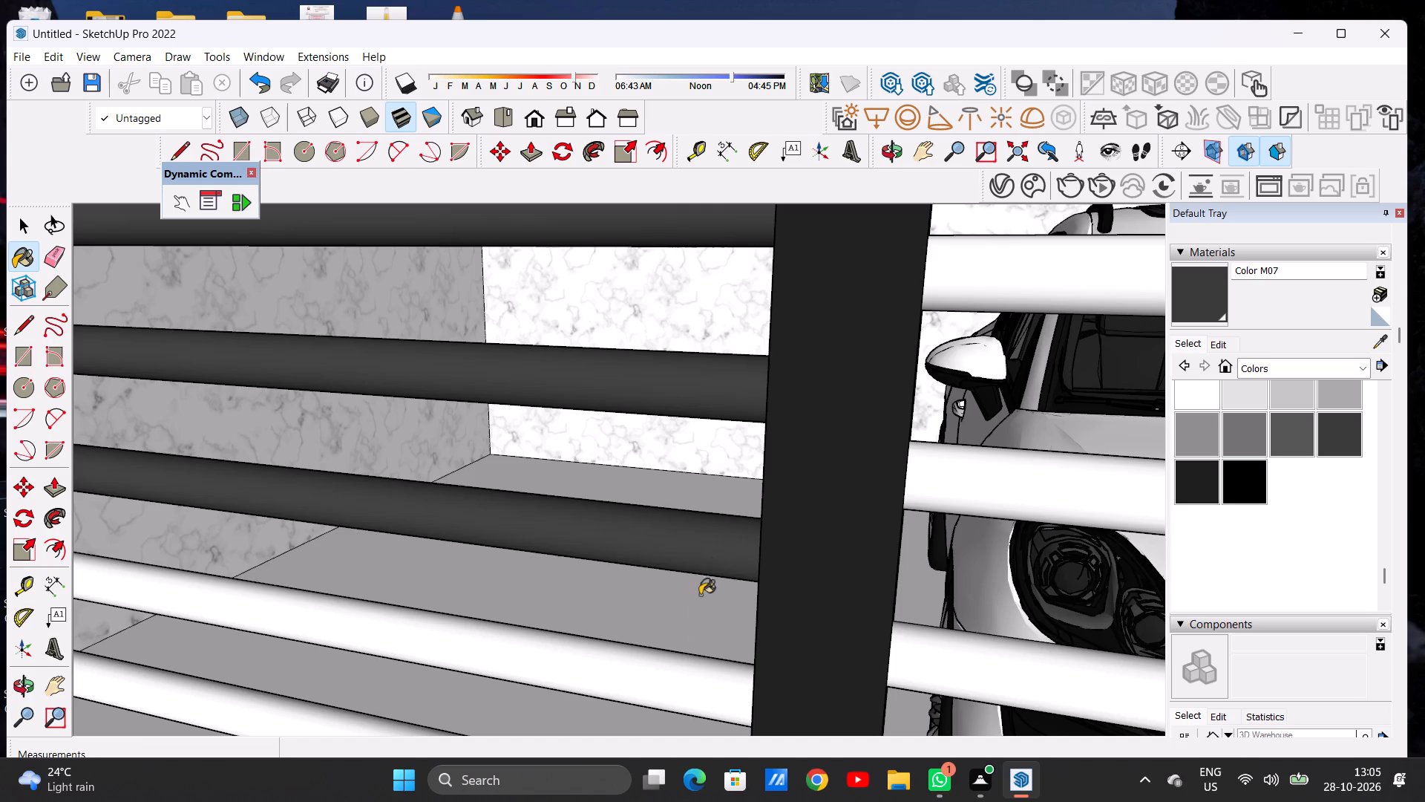
left_click(664, 671)
scroll(743, 447, "down", 8)
scroll(694, 669, "up", 5)
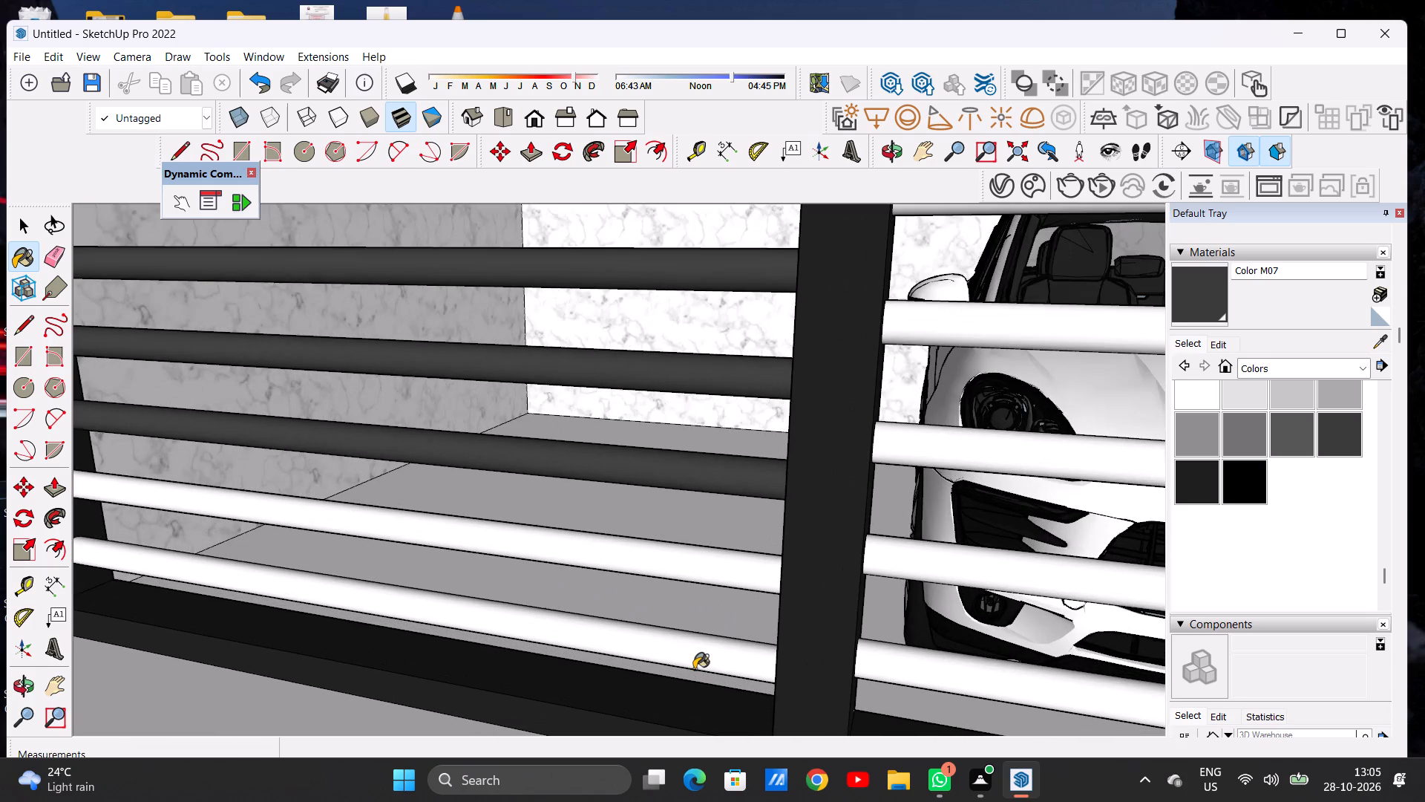
left_click(696, 657)
left_click(728, 554)
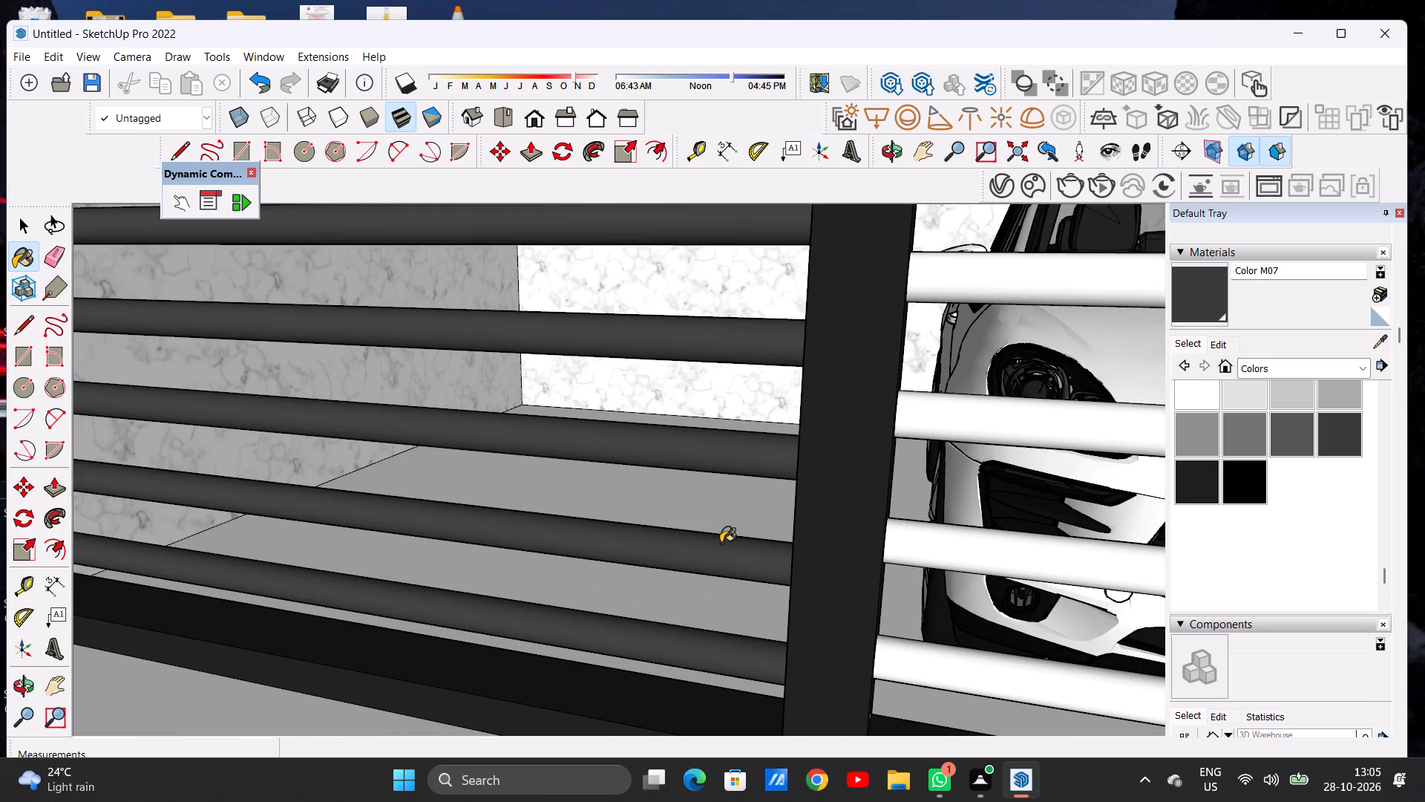
Paint all eight horizontal bars in front of the car, in the garage gate's other section, with Color M07.
scroll(690, 486, "down", 17)
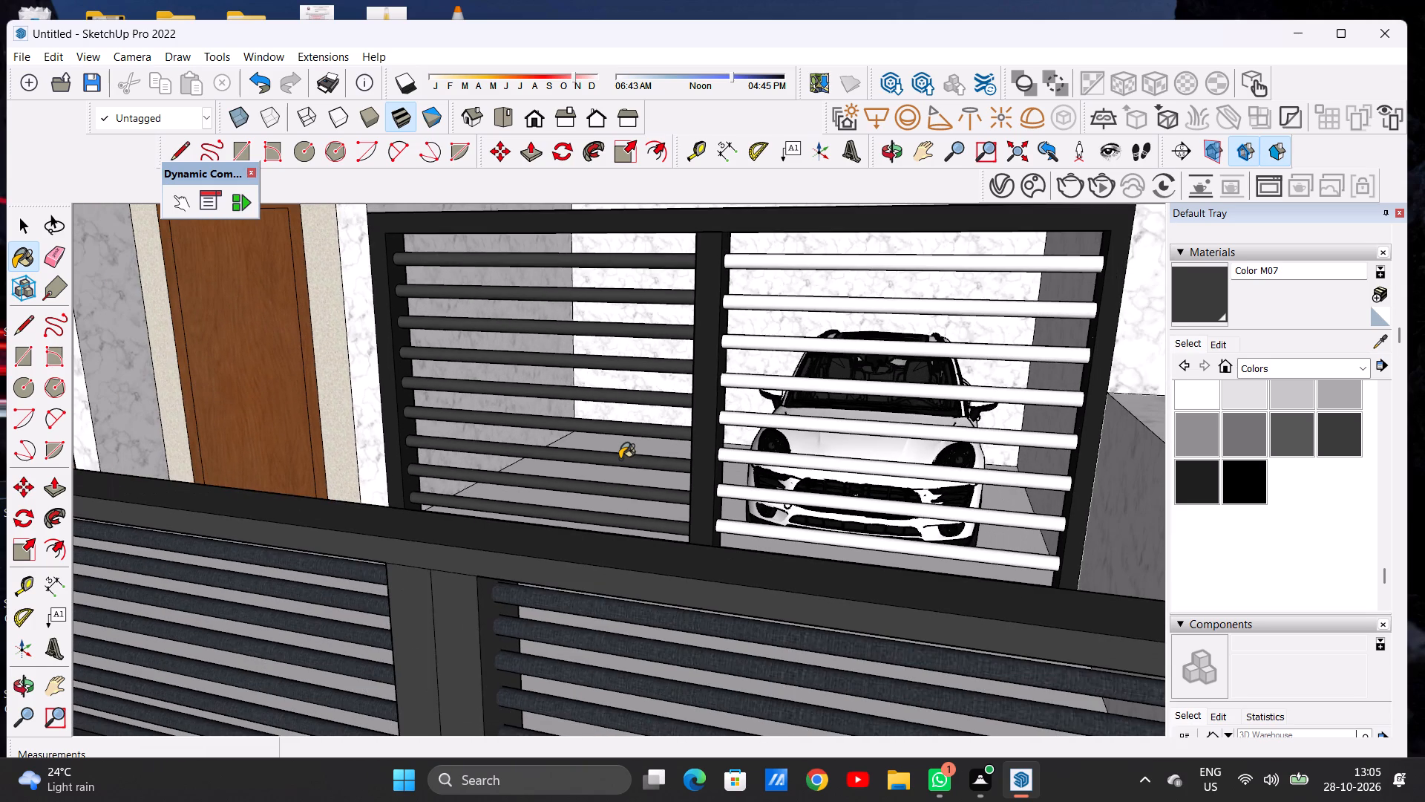
scroll(1089, 271, "up", 5)
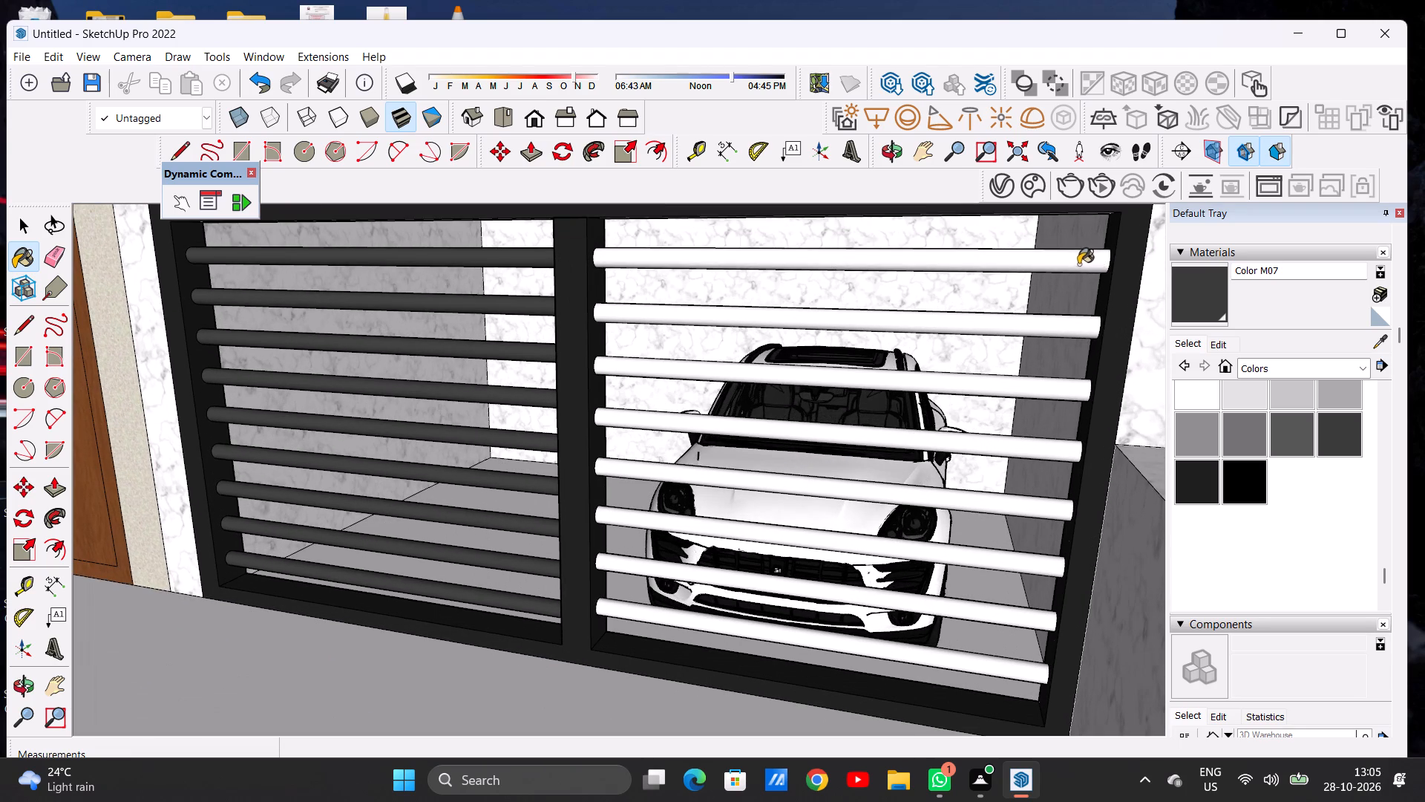
left_click(1075, 262)
left_click(1075, 327)
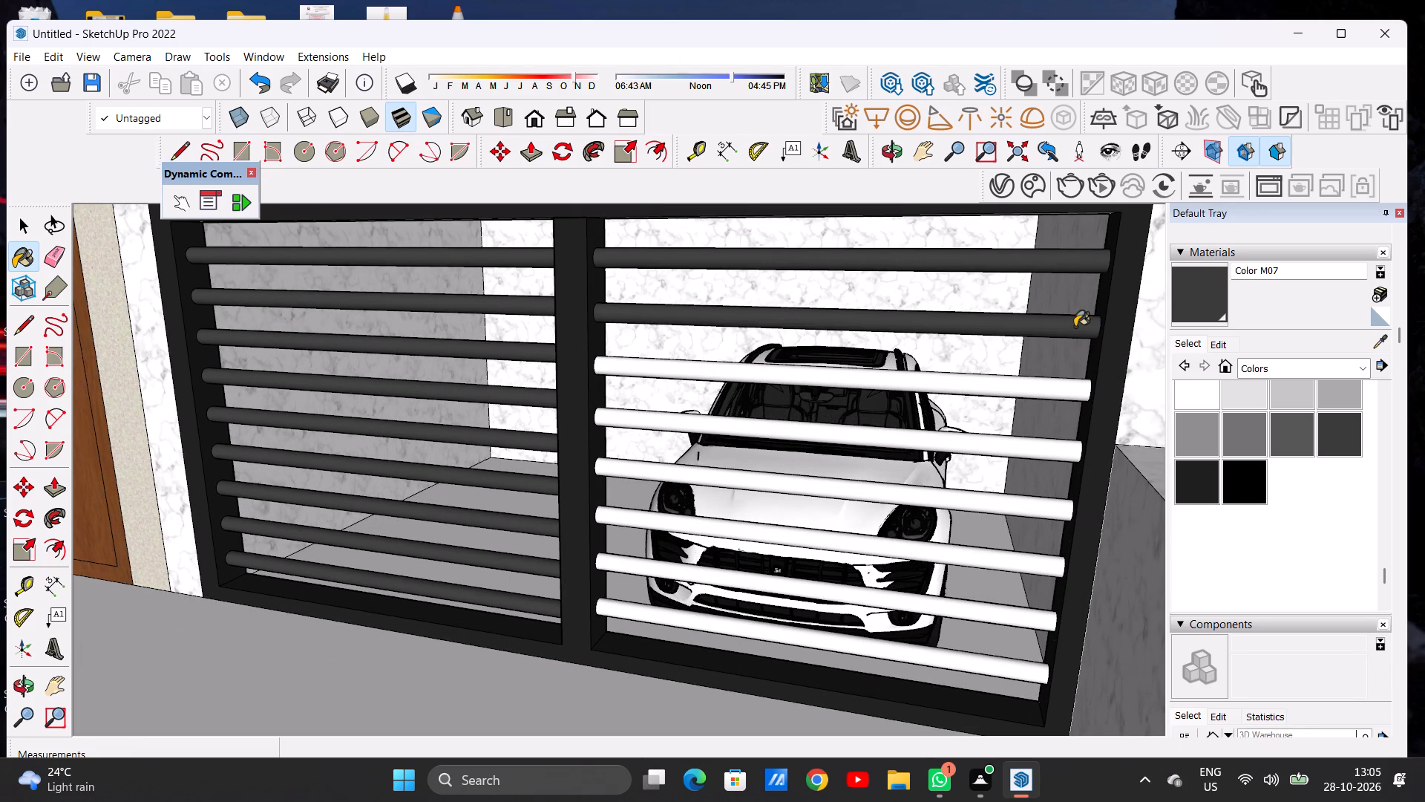
left_click(1032, 388)
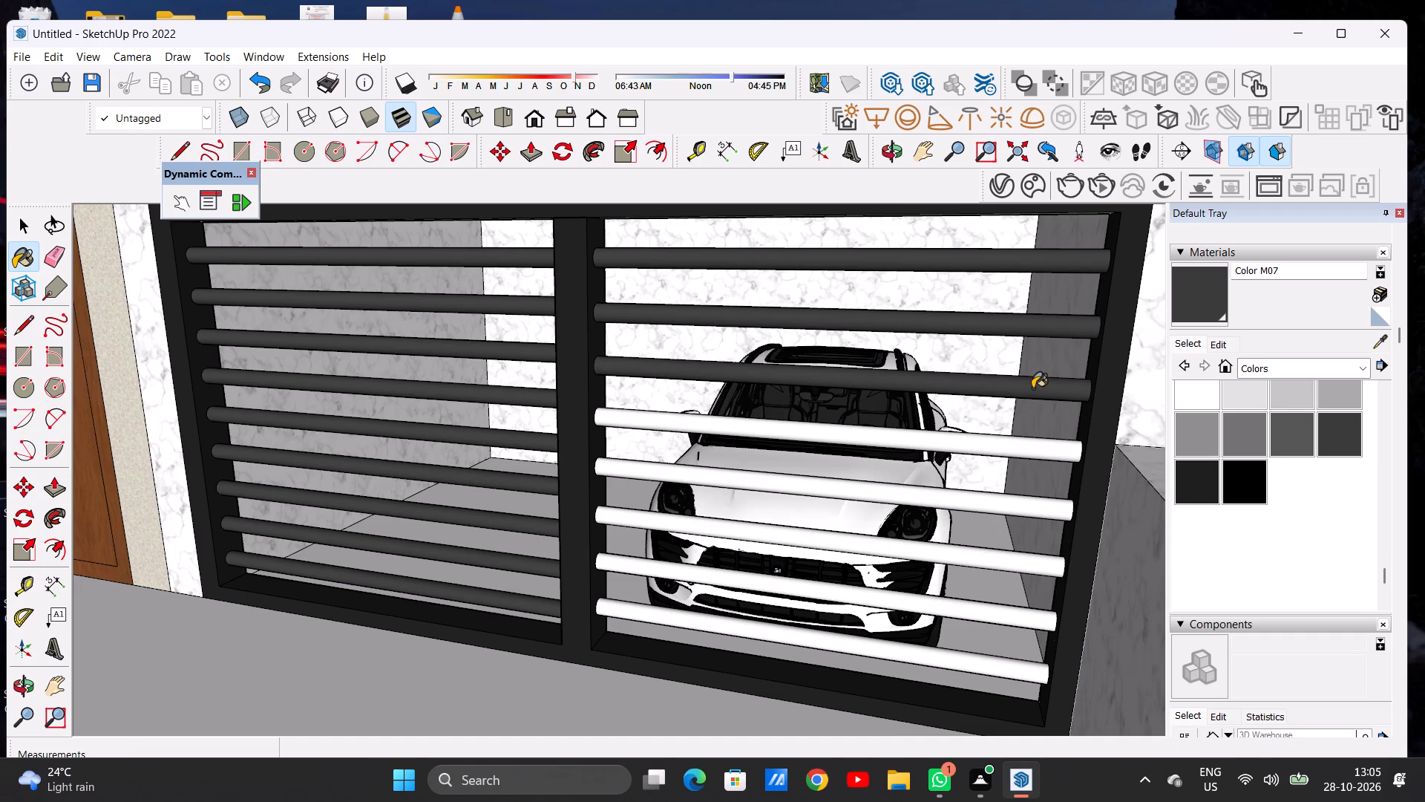
left_click(1014, 449)
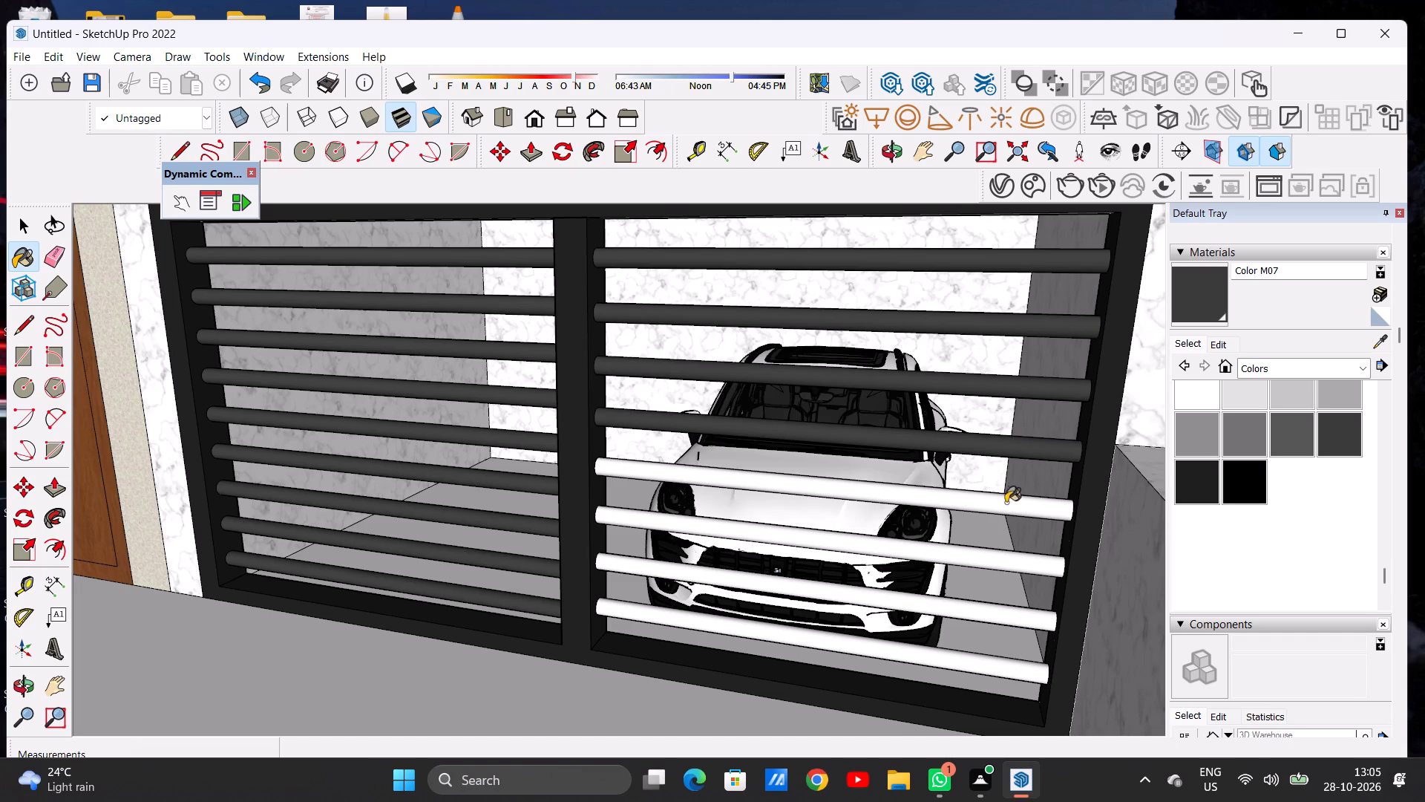
left_click(1006, 503)
scroll(943, 362, "down", 7)
scroll(989, 451, "up", 5)
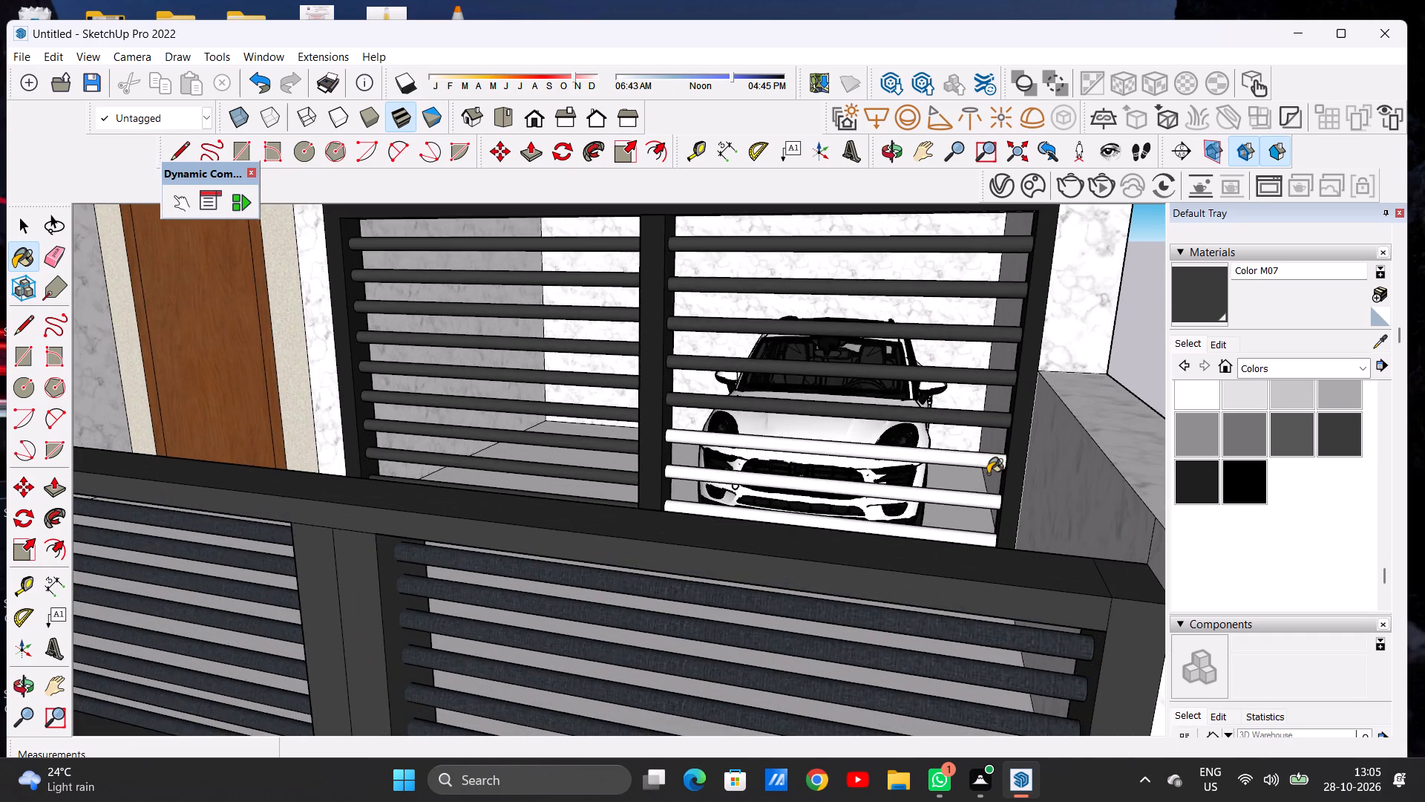
scroll(988, 474, "up", 7)
left_click(988, 451)
left_click(986, 524)
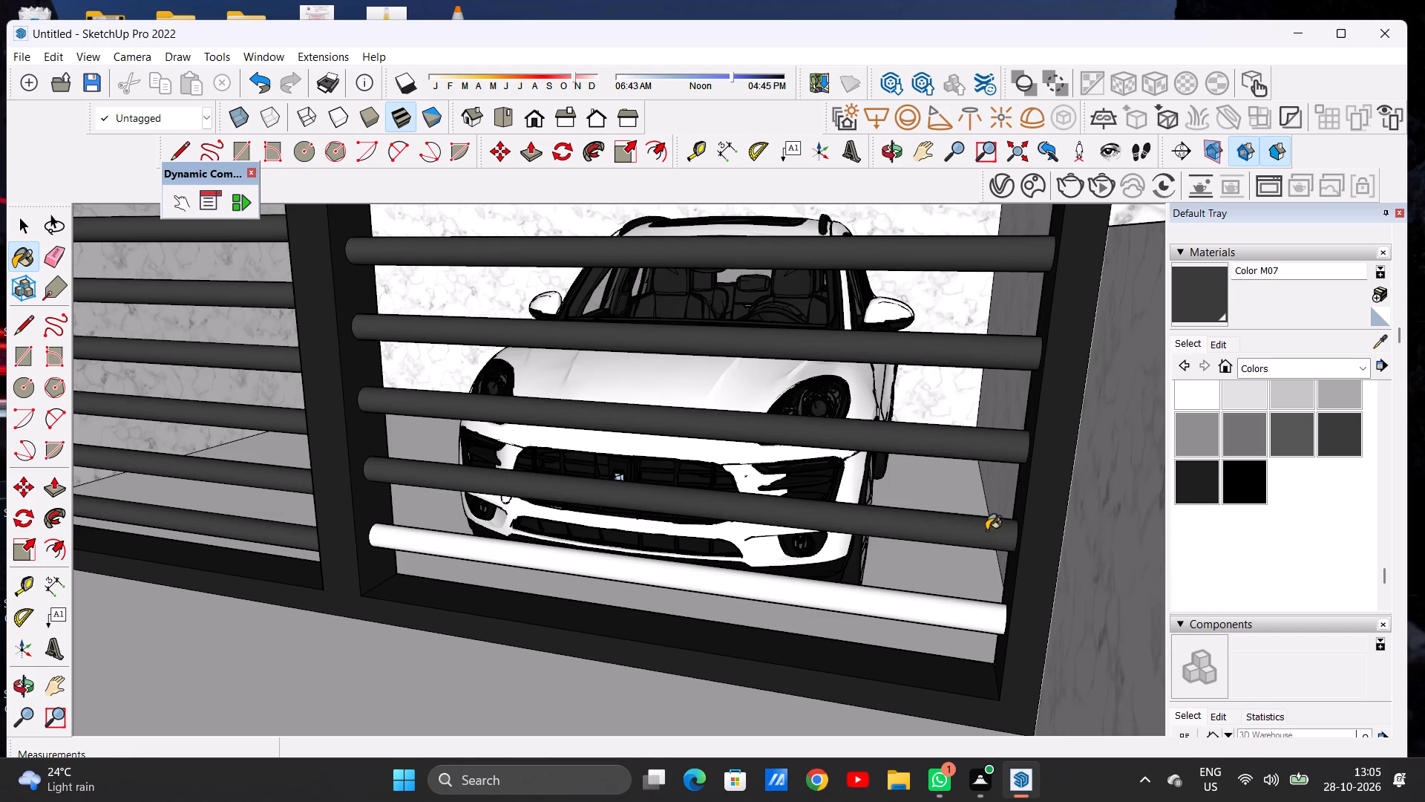
left_click(917, 610)
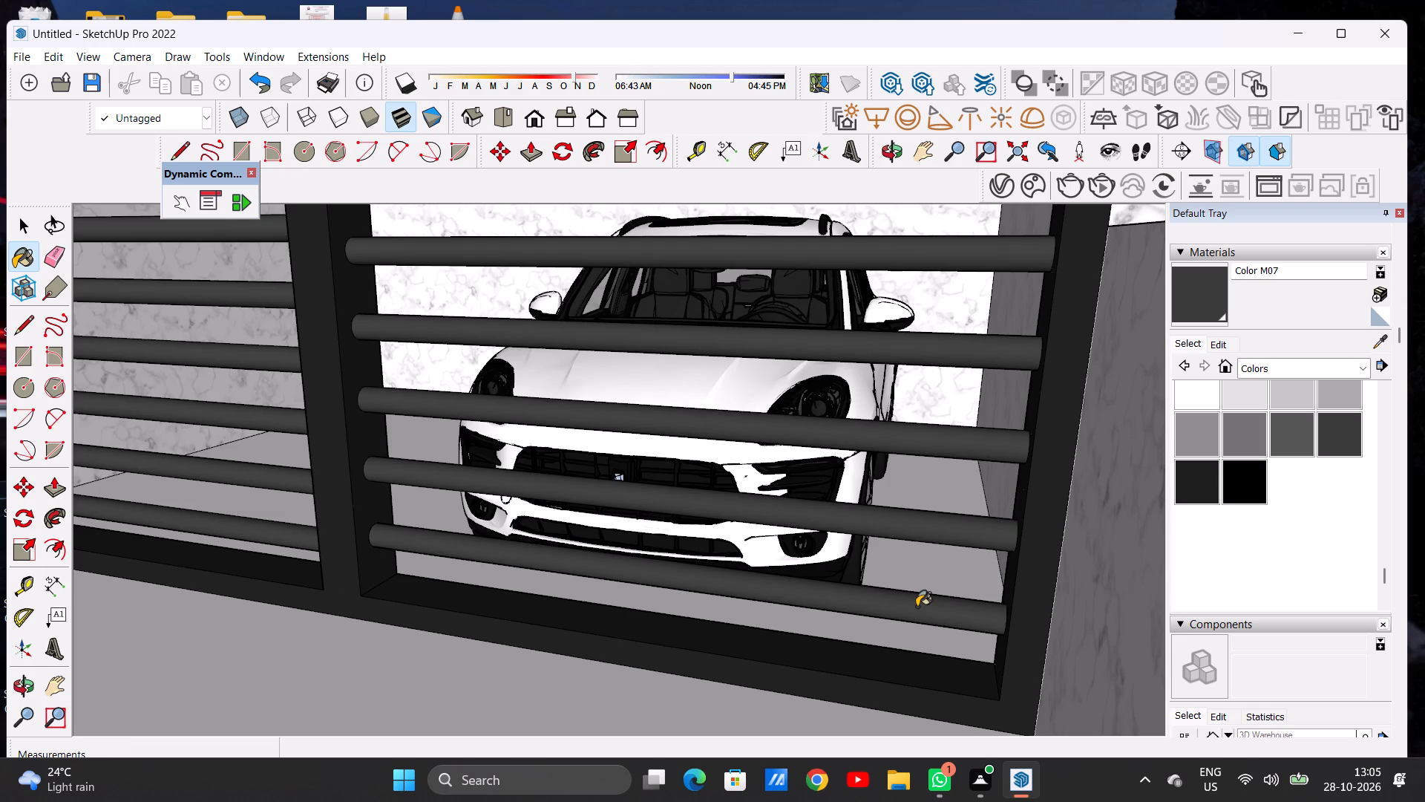
key("space")
Examine the finished gates, the street front and the garage-side exterior of the whole house.
scroll(688, 509, "down", 3)
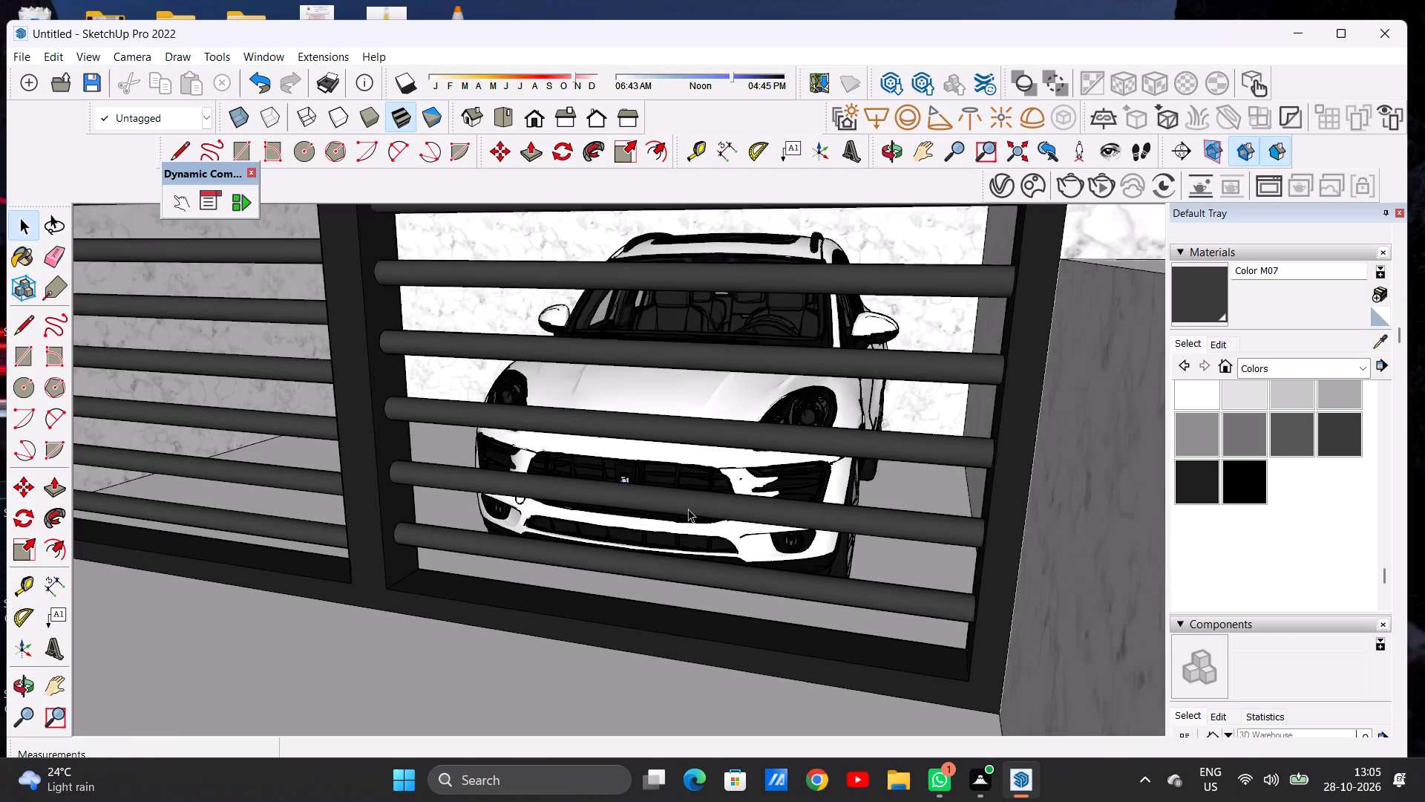
scroll(688, 509, "down", 13)
scroll(718, 506, "up", 1)
scroll(718, 506, "down", 1)
scroll(718, 506, "up", 1)
scroll(718, 506, "down", 10)
scroll(864, 410, "down", 13)
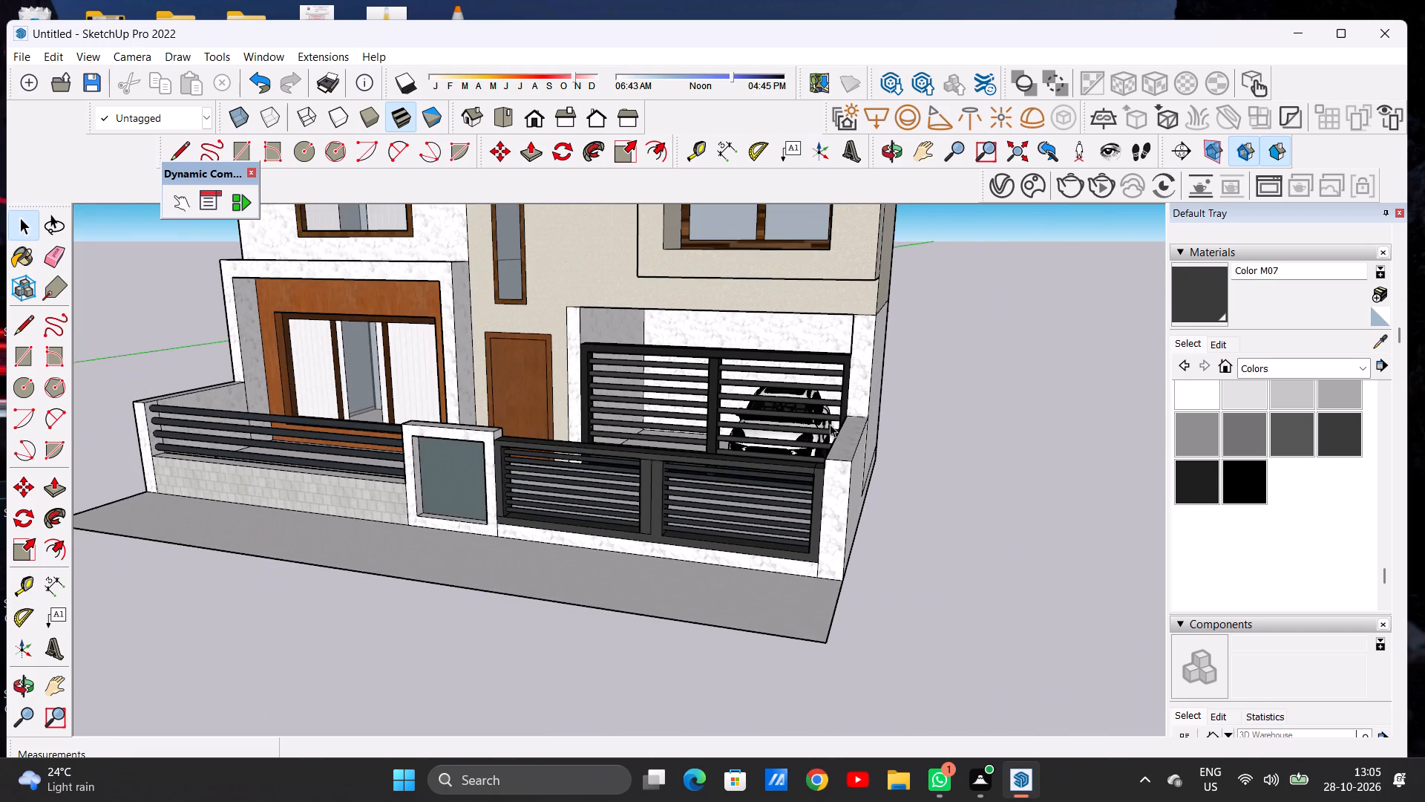
middle_click_drag(606, 425, 701, 406)
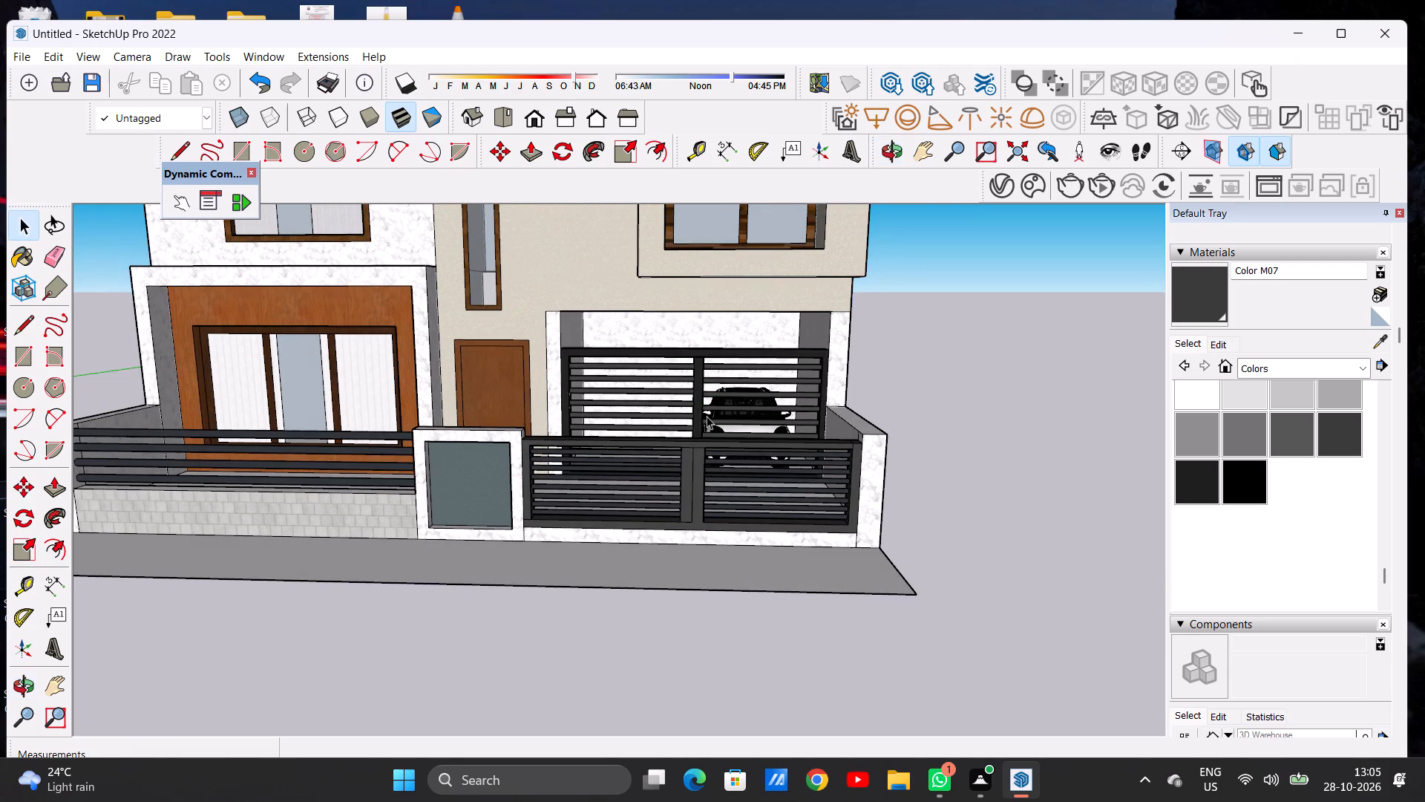
scroll(770, 460, "down", 10)
scroll(636, 490, "down", 2)
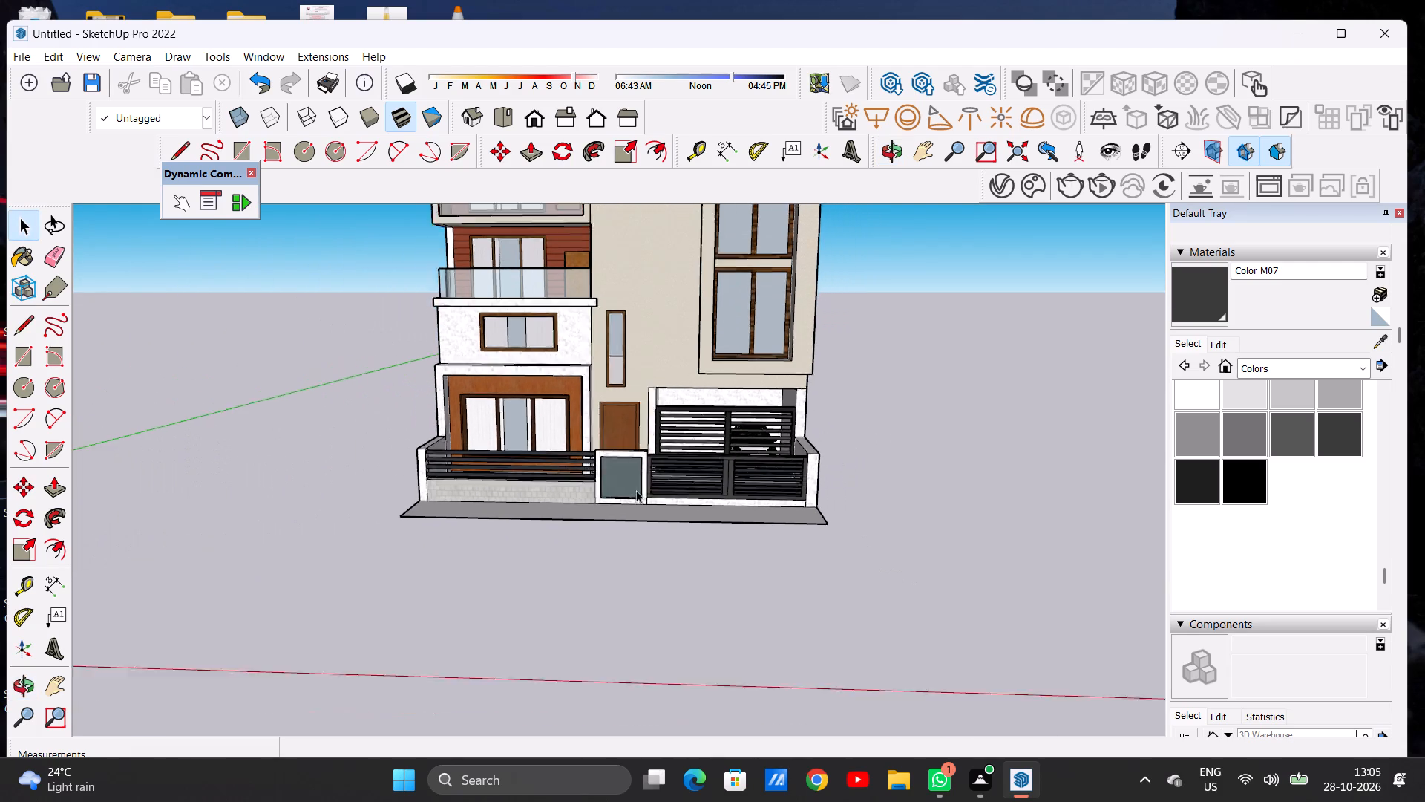
scroll(636, 490, "down", 5)
middle_click_drag(763, 322, 456, 322)
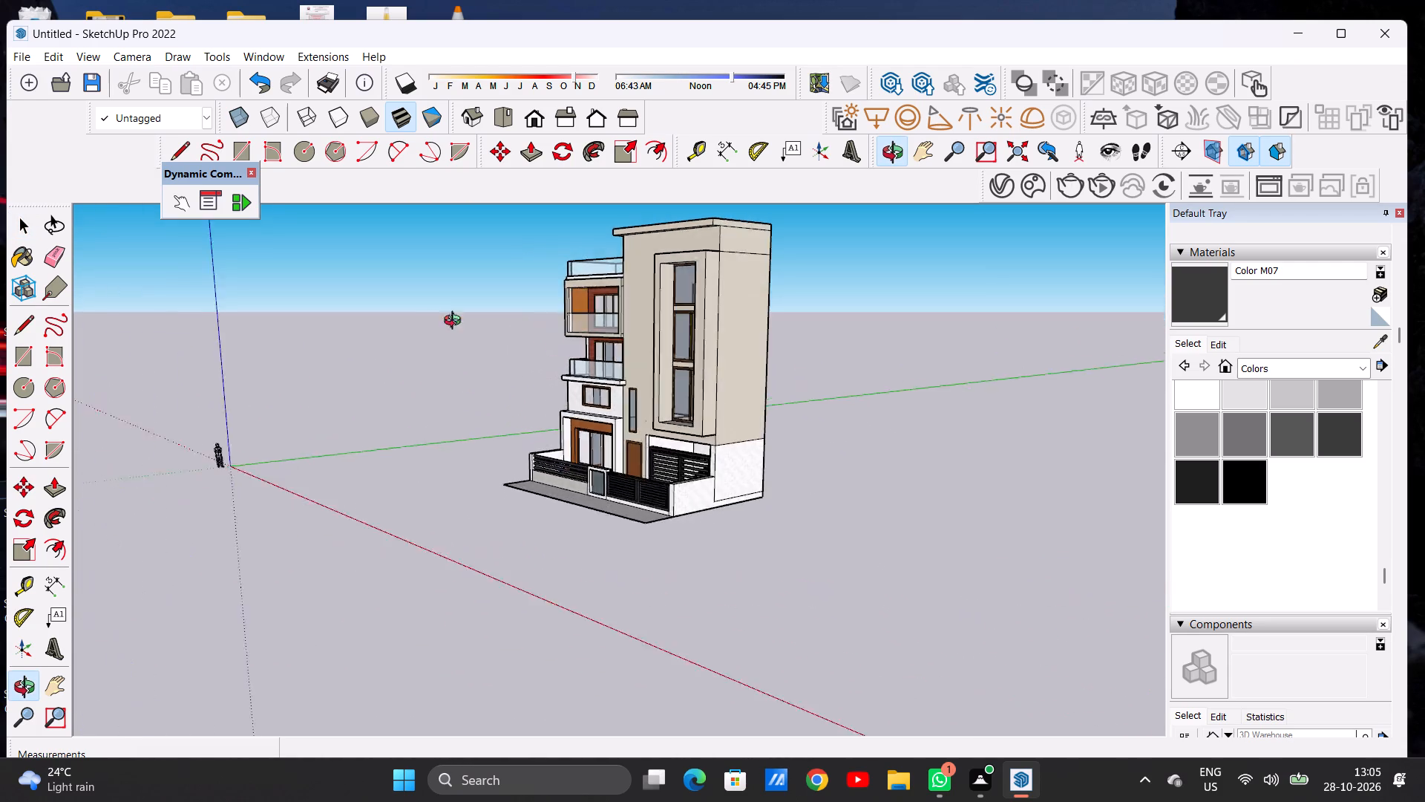
middle_click_drag(456, 322, 439, 336)
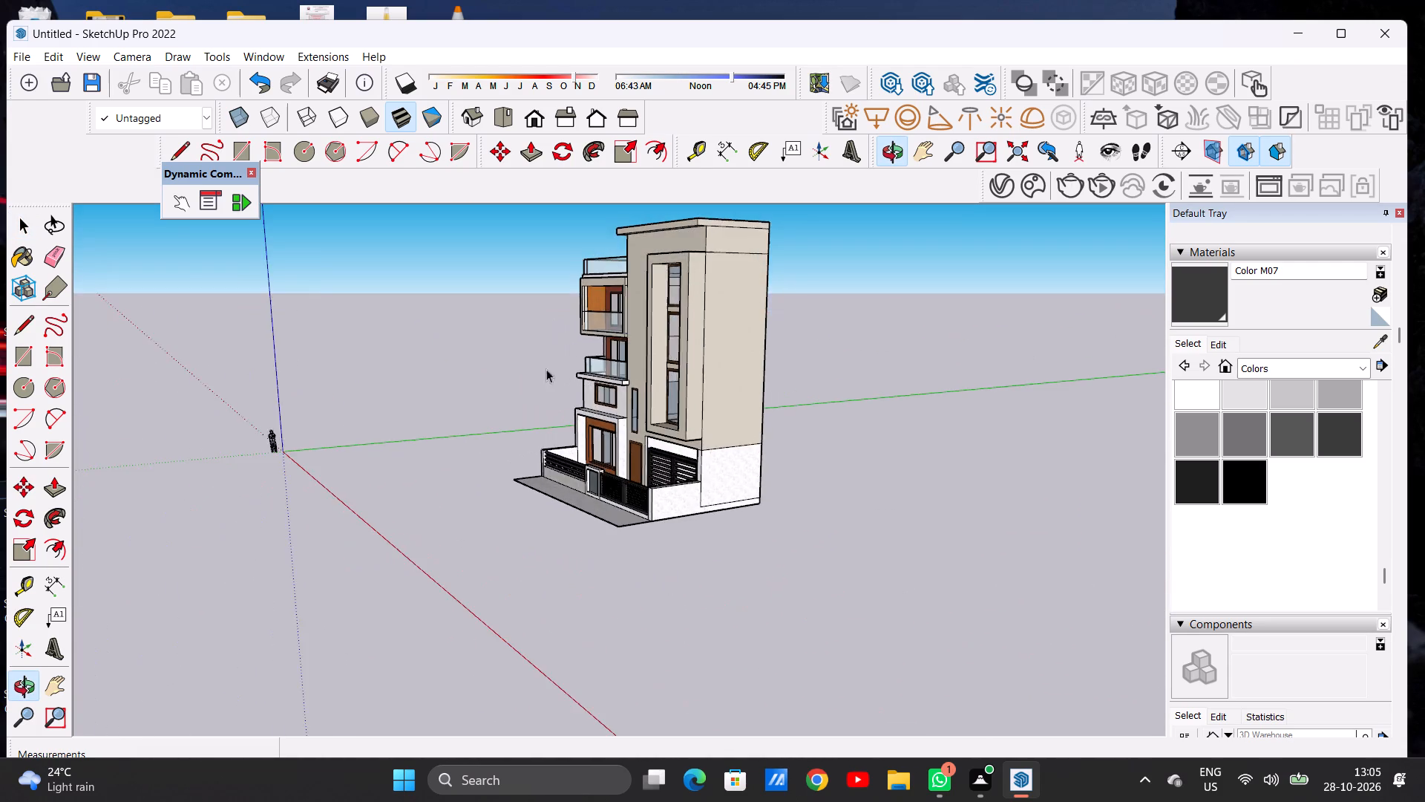
Paint the large ground-floor rear wall with Carrera Marble from the Stone materials.
scroll(604, 368, "down", 3)
middle_click_drag(758, 411, 356, 438)
scroll(630, 489, "up", 6)
scroll(669, 492, "down", 1)
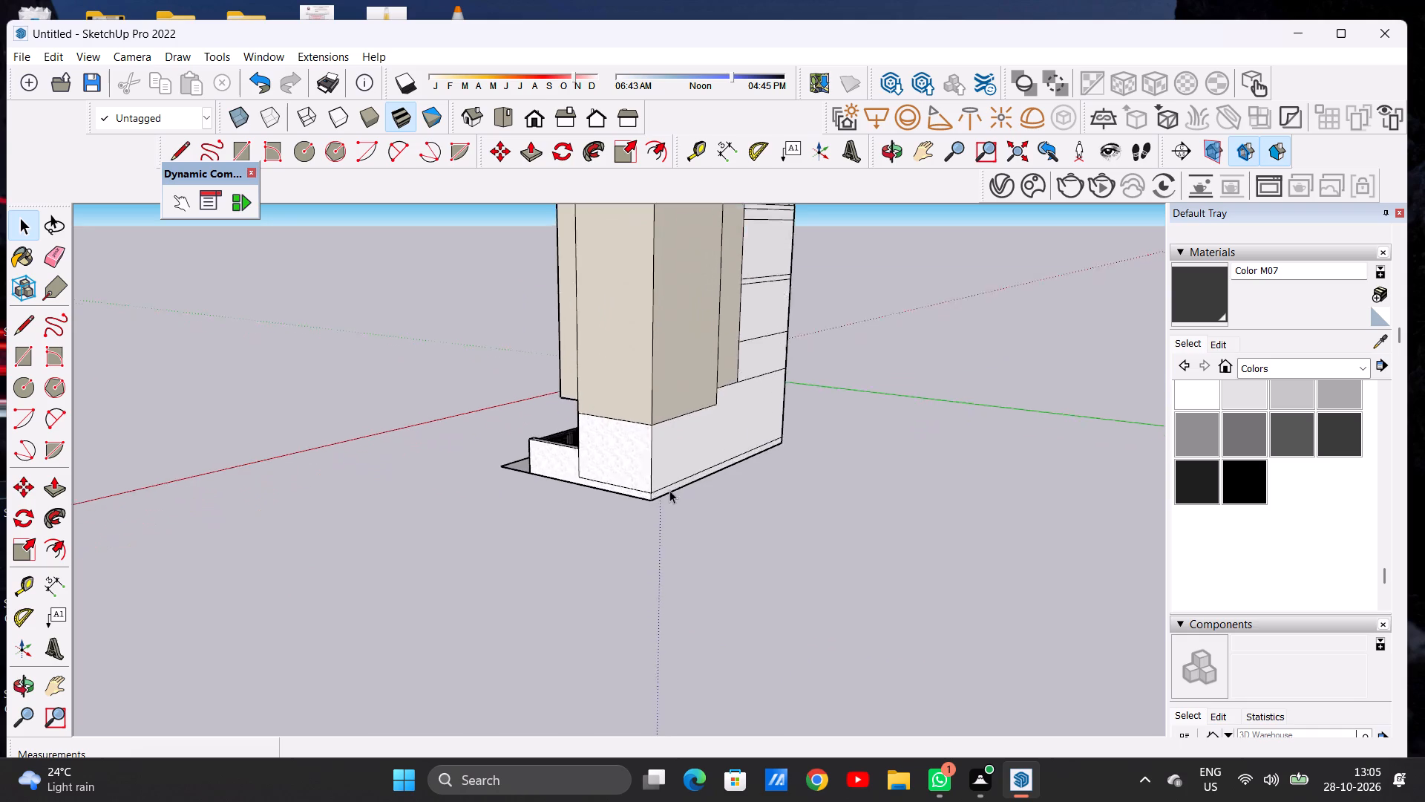
scroll(689, 459, "up", 14)
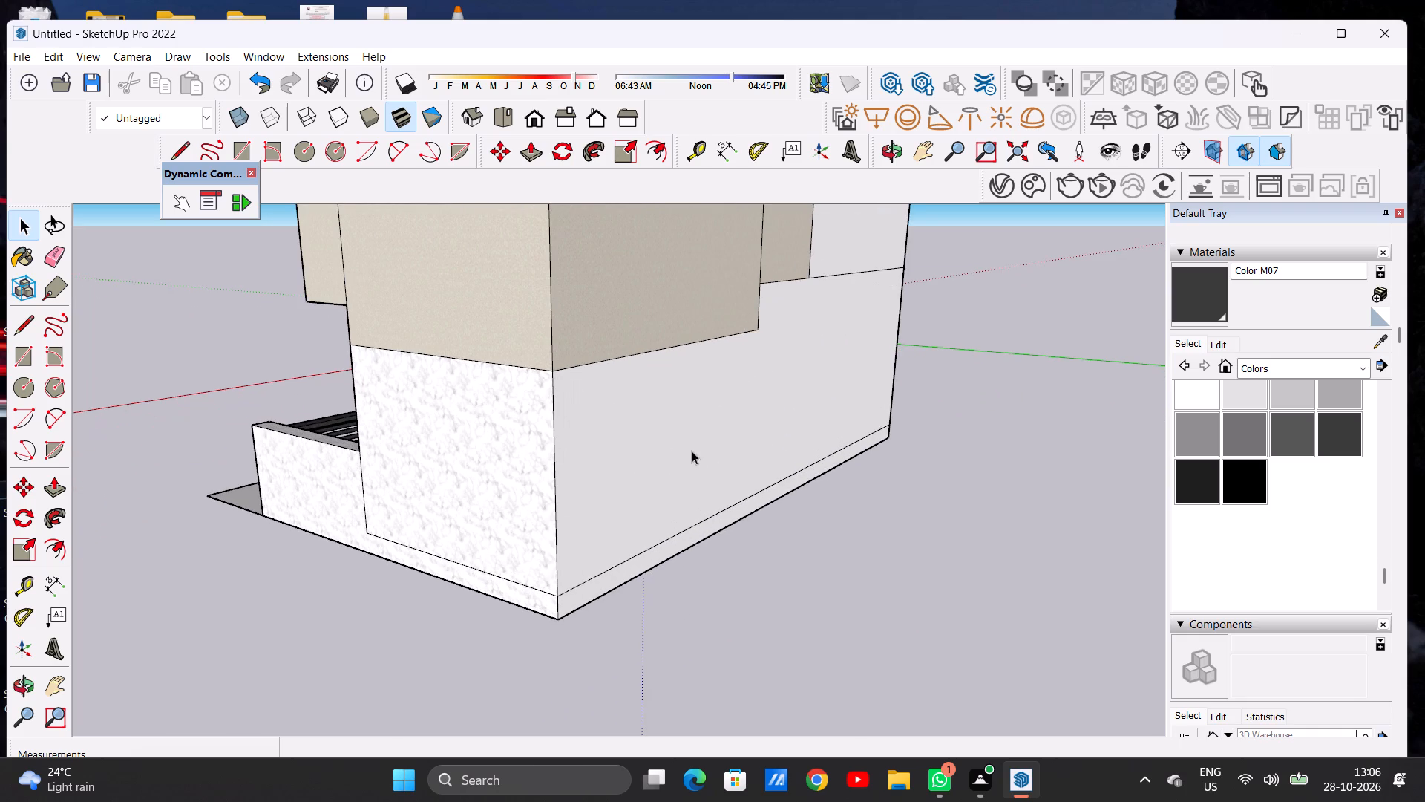
scroll(647, 462, "down", 6)
scroll(573, 463, "down", 3)
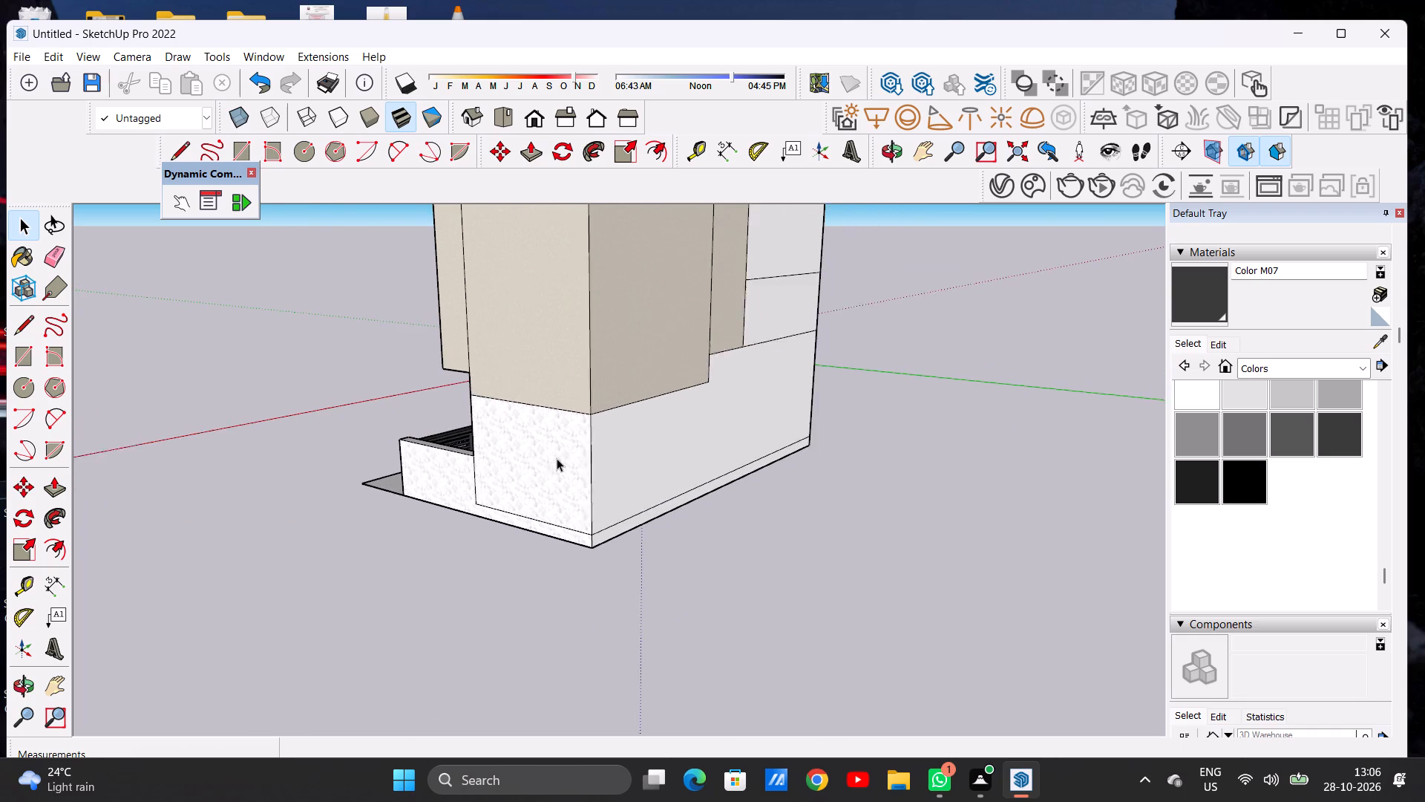
left_click(1242, 368)
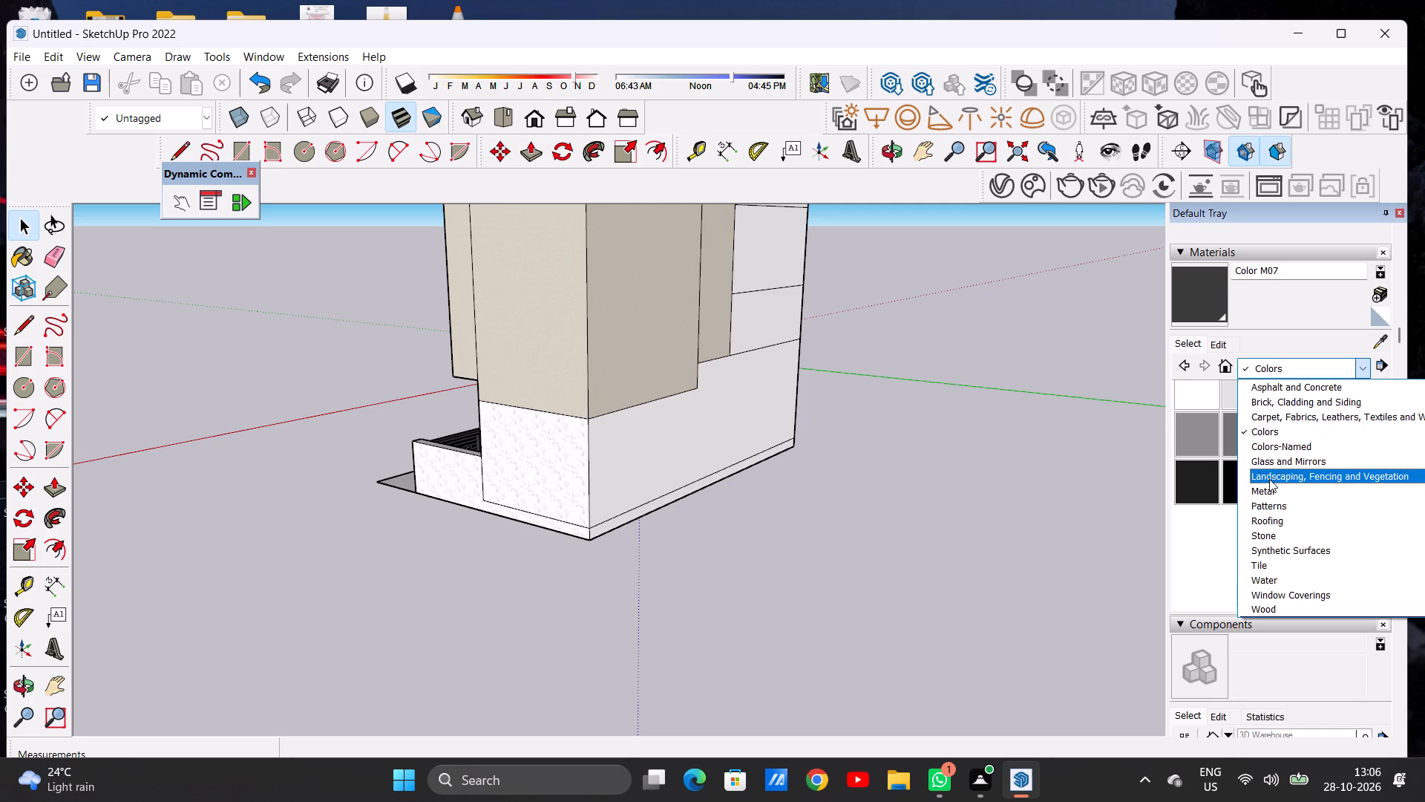
left_click(1307, 536)
left_click(1179, 410)
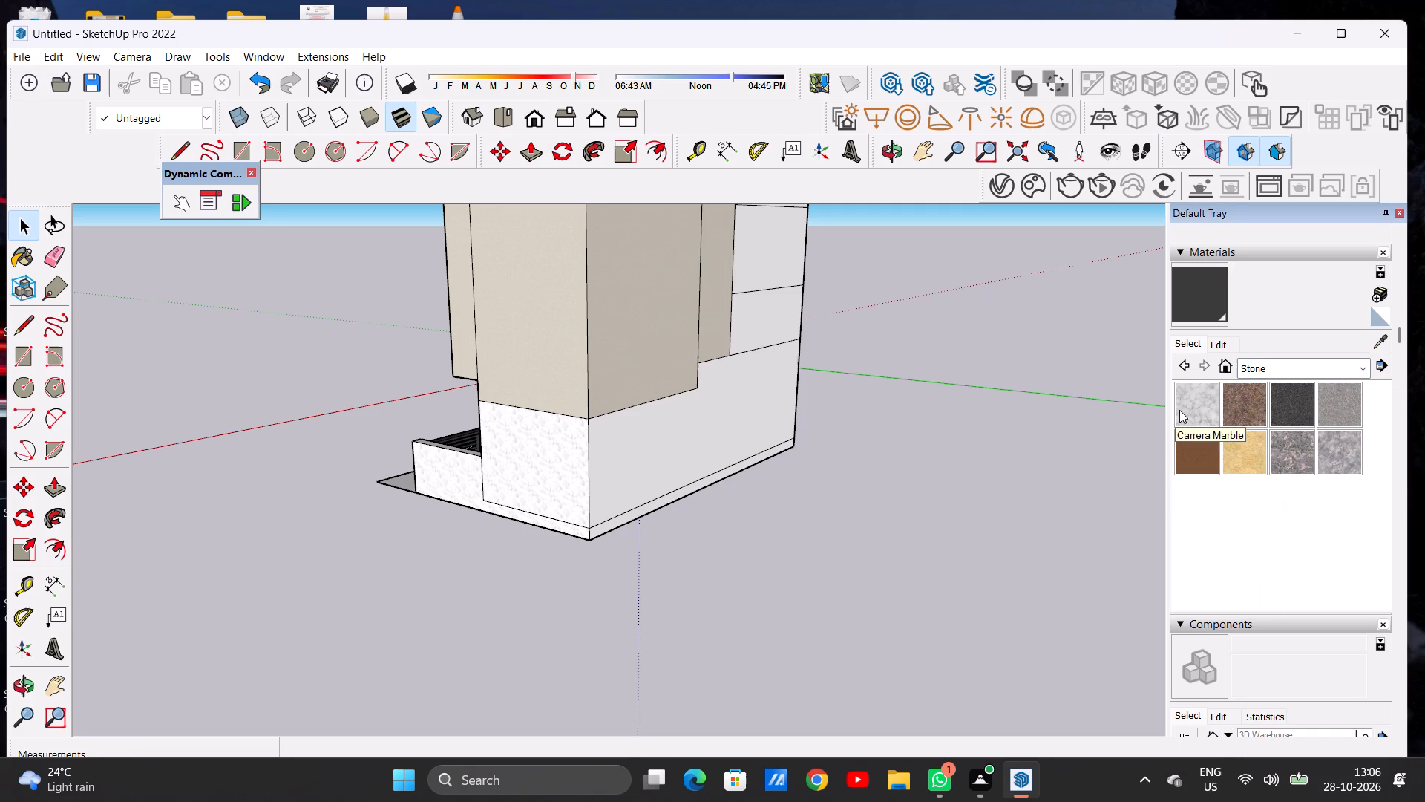
scroll(638, 468, "up", 1)
scroll(638, 468, "down", 1)
scroll(638, 468, "up", 5)
left_click(602, 467)
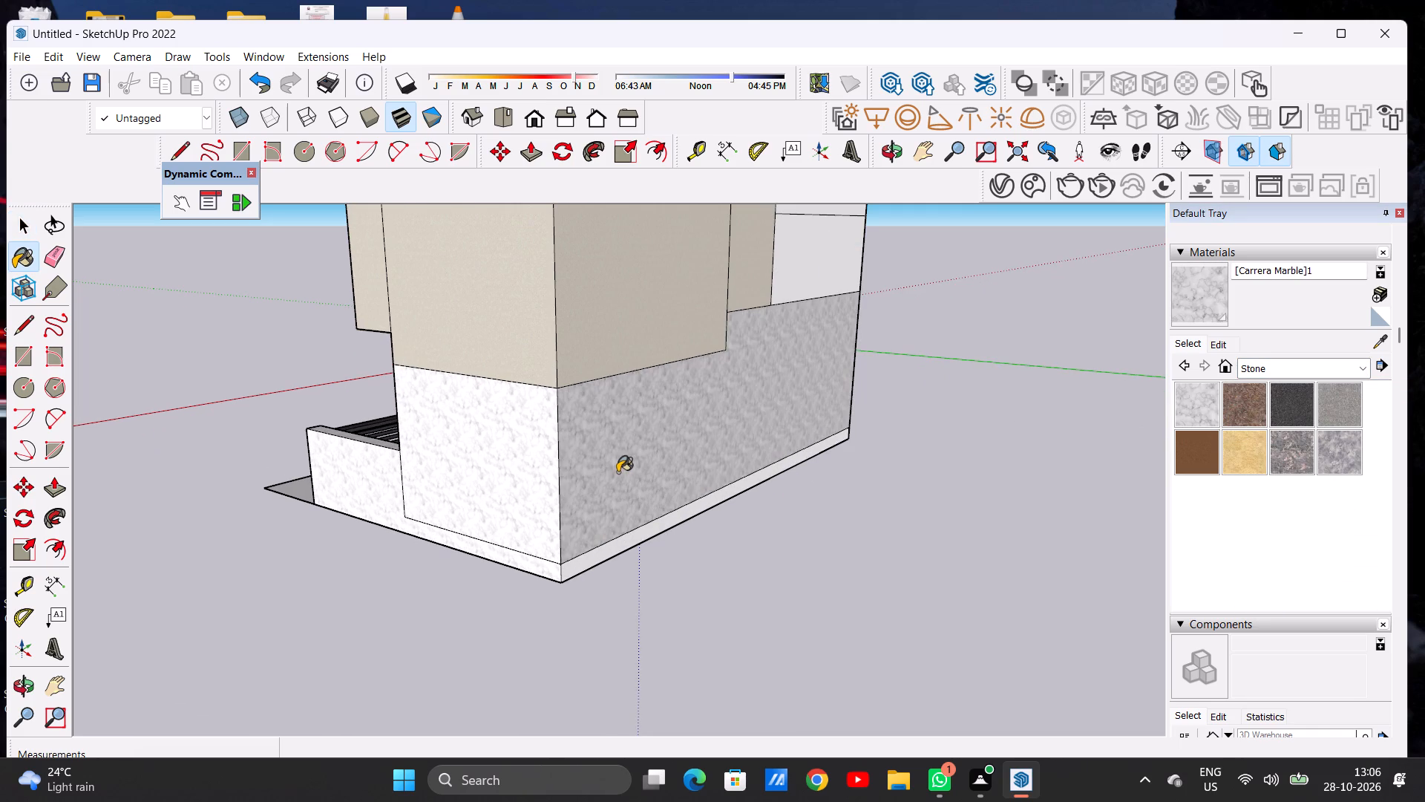
Brighten the Carrera Marble material's colour to a lighter grey.
scroll(617, 472, "up", 3)
left_click(1220, 343)
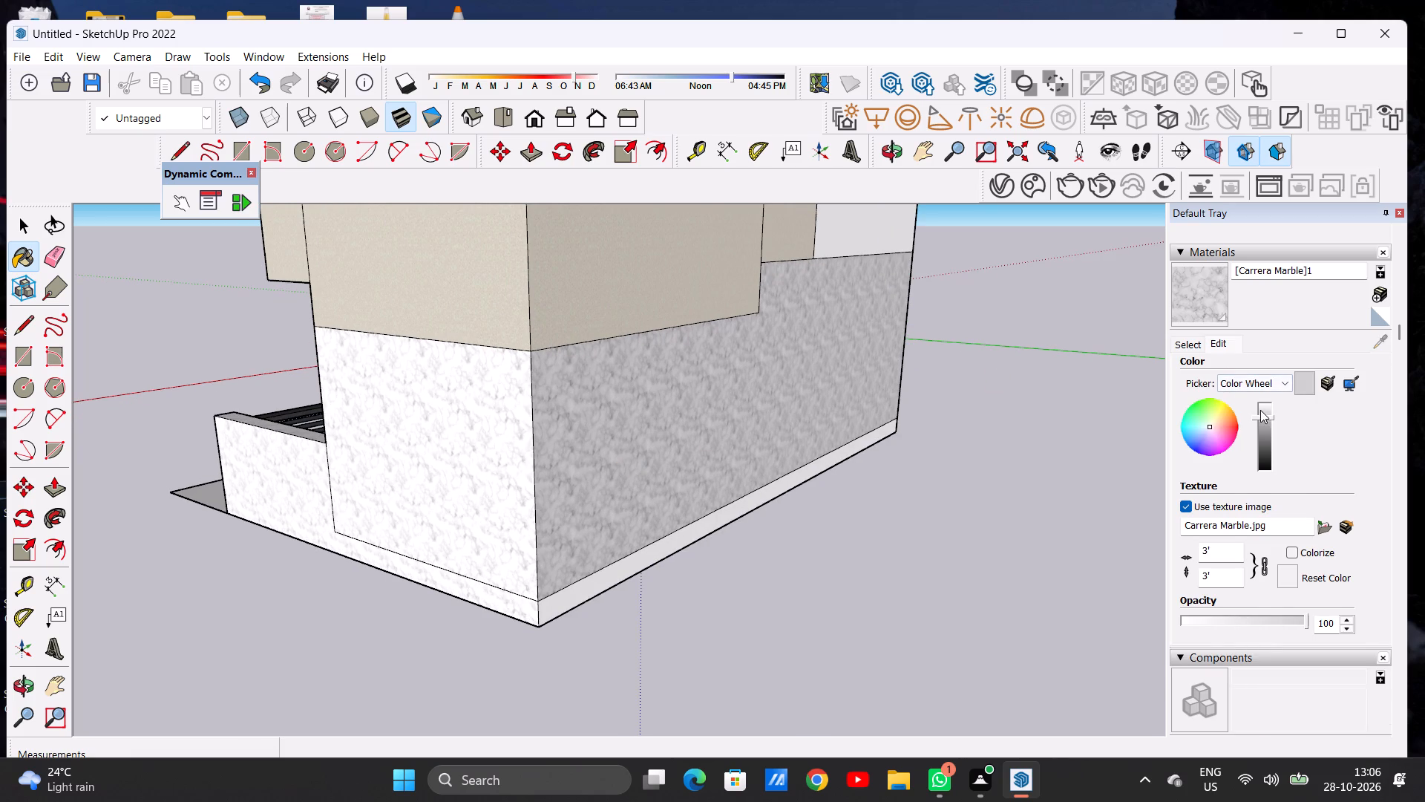
left_click(1264, 412)
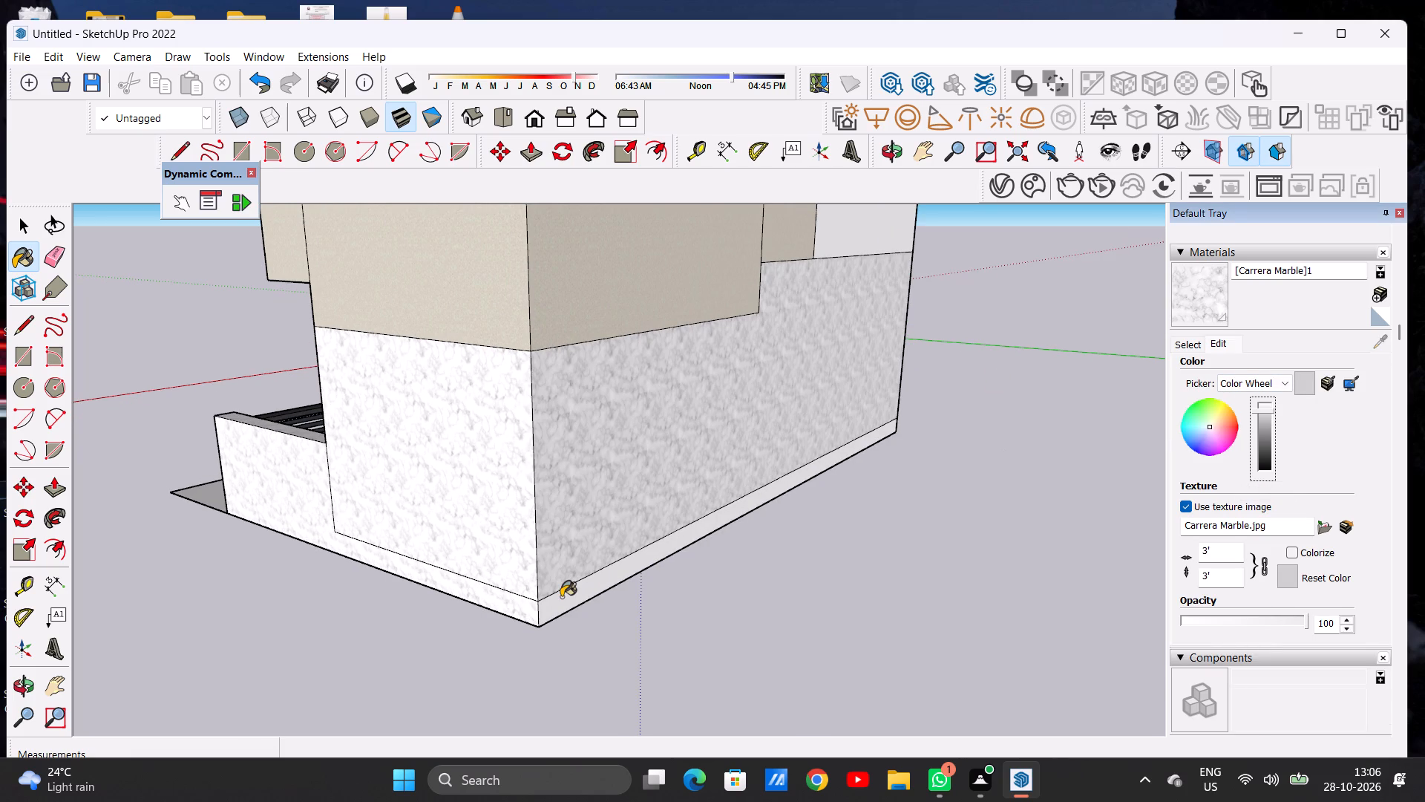
Paint the narrow plinth strip below the ground-floor rear wall with the lightened Carrera Marble.
left_click(561, 597)
Paint the first-floor rear wall and the second floor's rear and side walls with Carrera Marble.
scroll(599, 577, "down", 14)
scroll(603, 574, "down", 7)
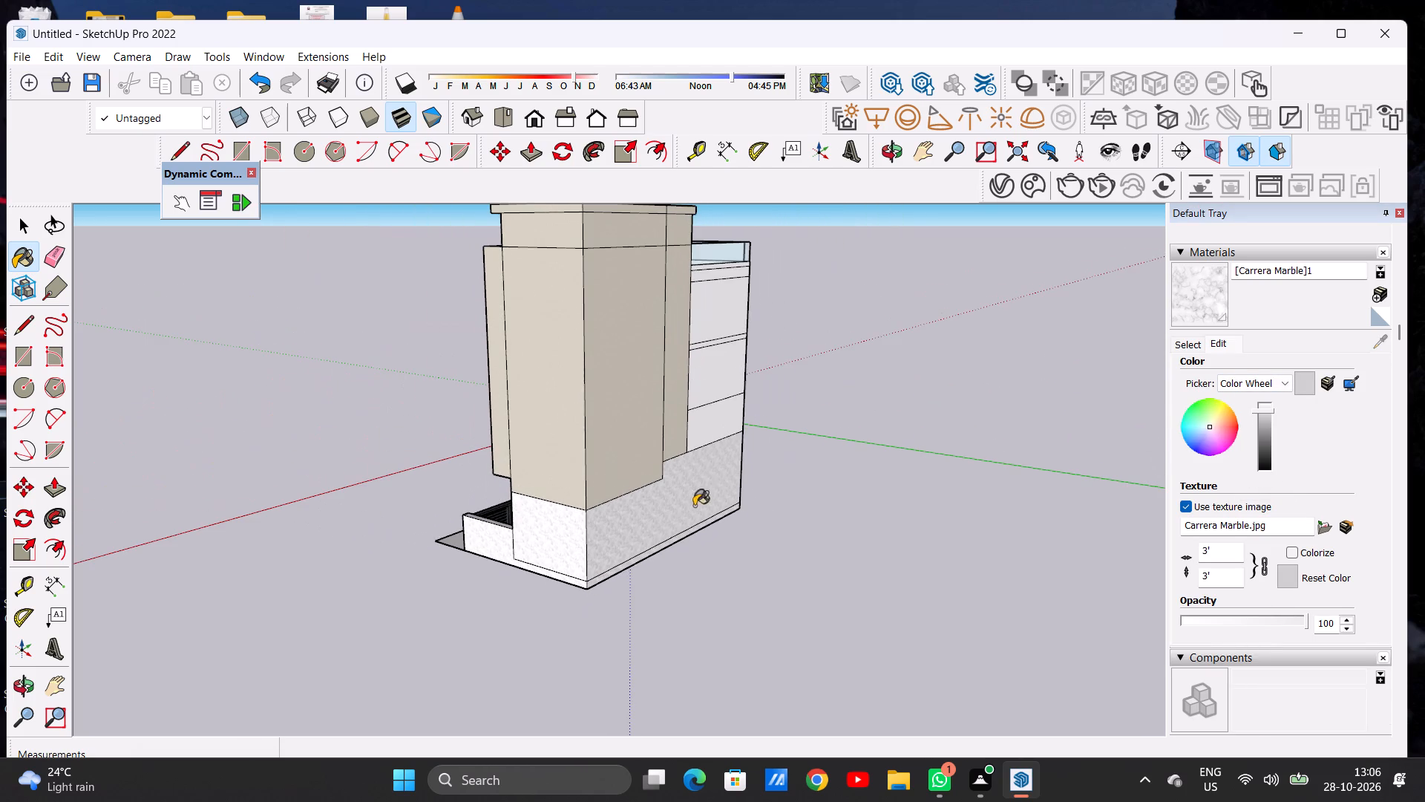
middle_click_drag(758, 446, 490, 450)
middle_click_drag(516, 451, 534, 451)
middle_click_drag(608, 451, 541, 431)
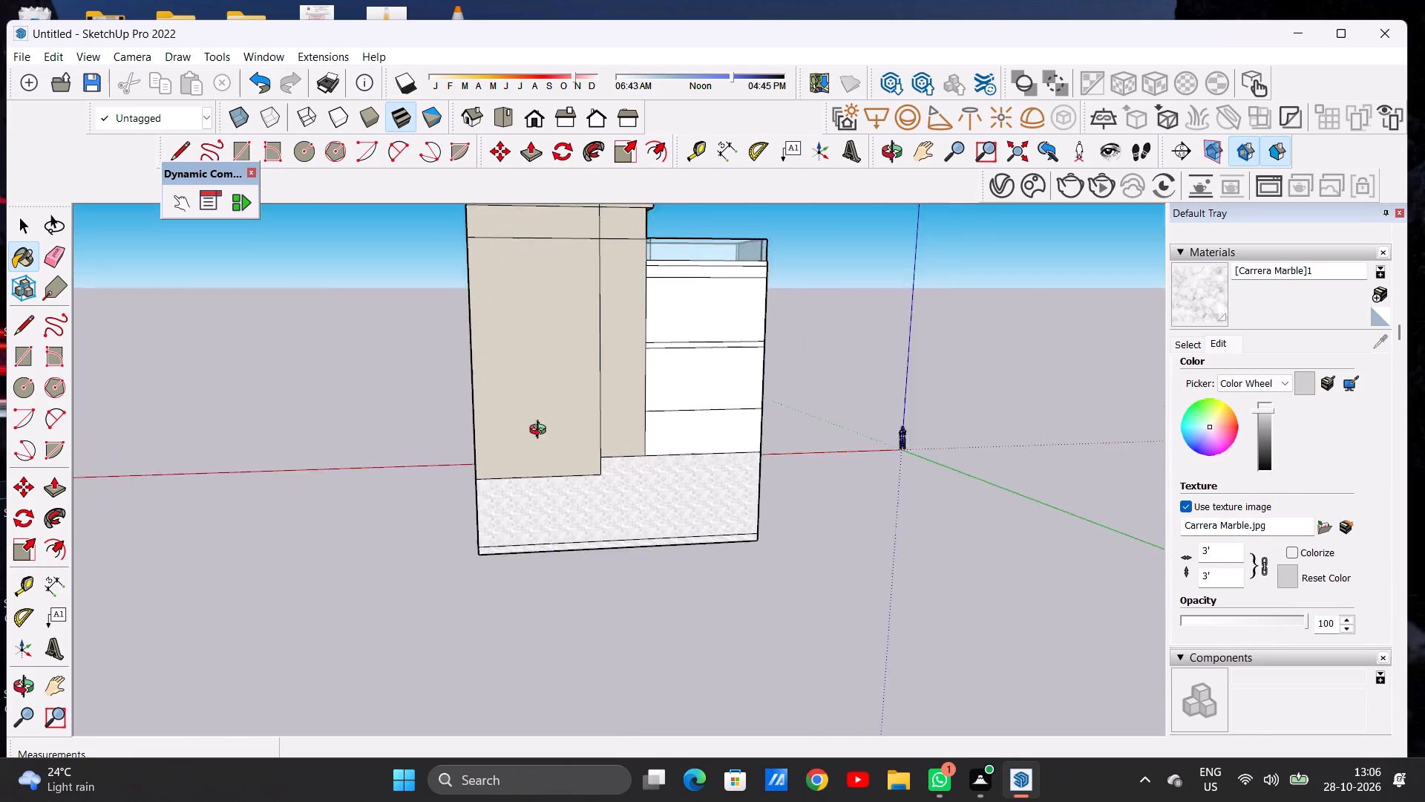
middle_click_drag(541, 431, 333, 440)
middle_click_drag(646, 457, 554, 509)
scroll(604, 480, "up", 5)
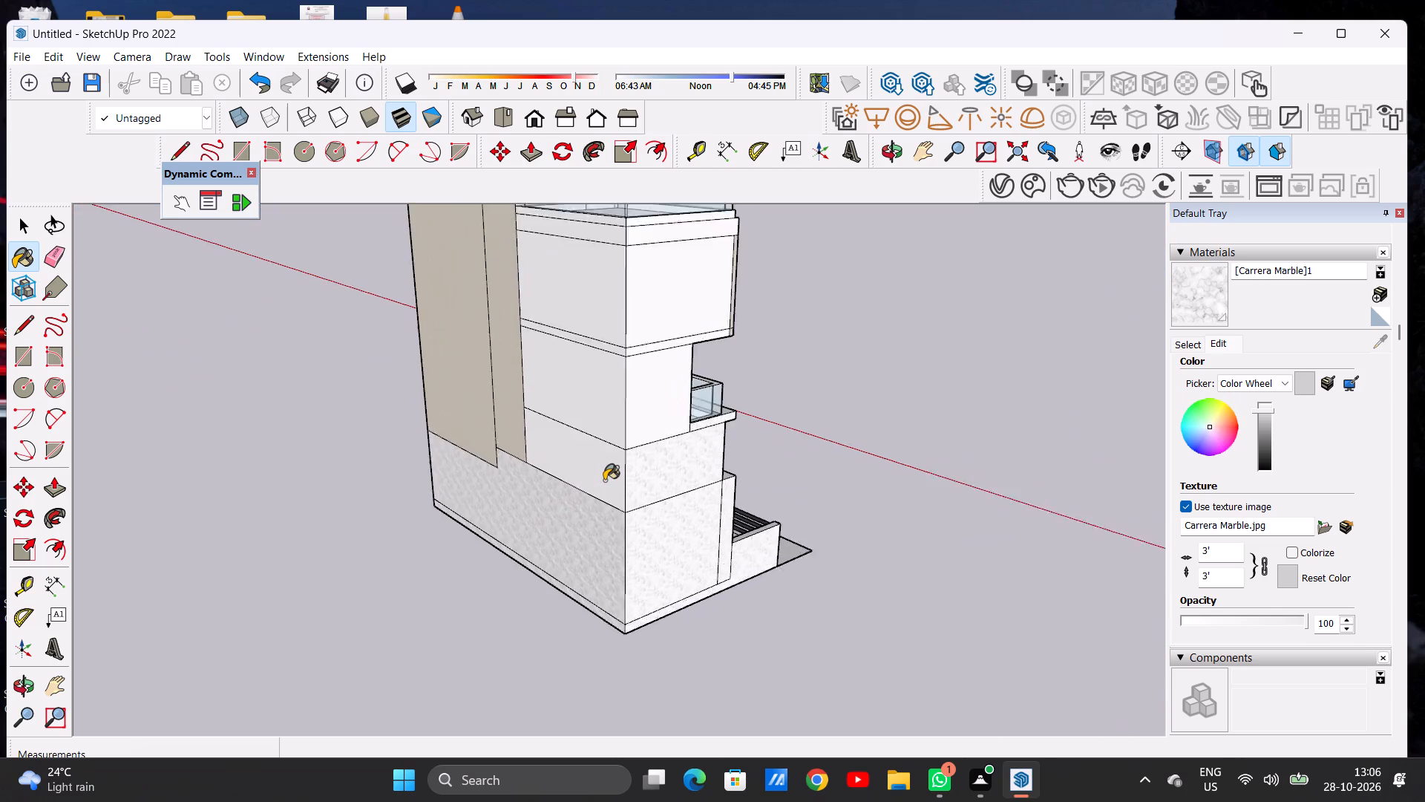
scroll(604, 480, "up", 10)
left_click(604, 480)
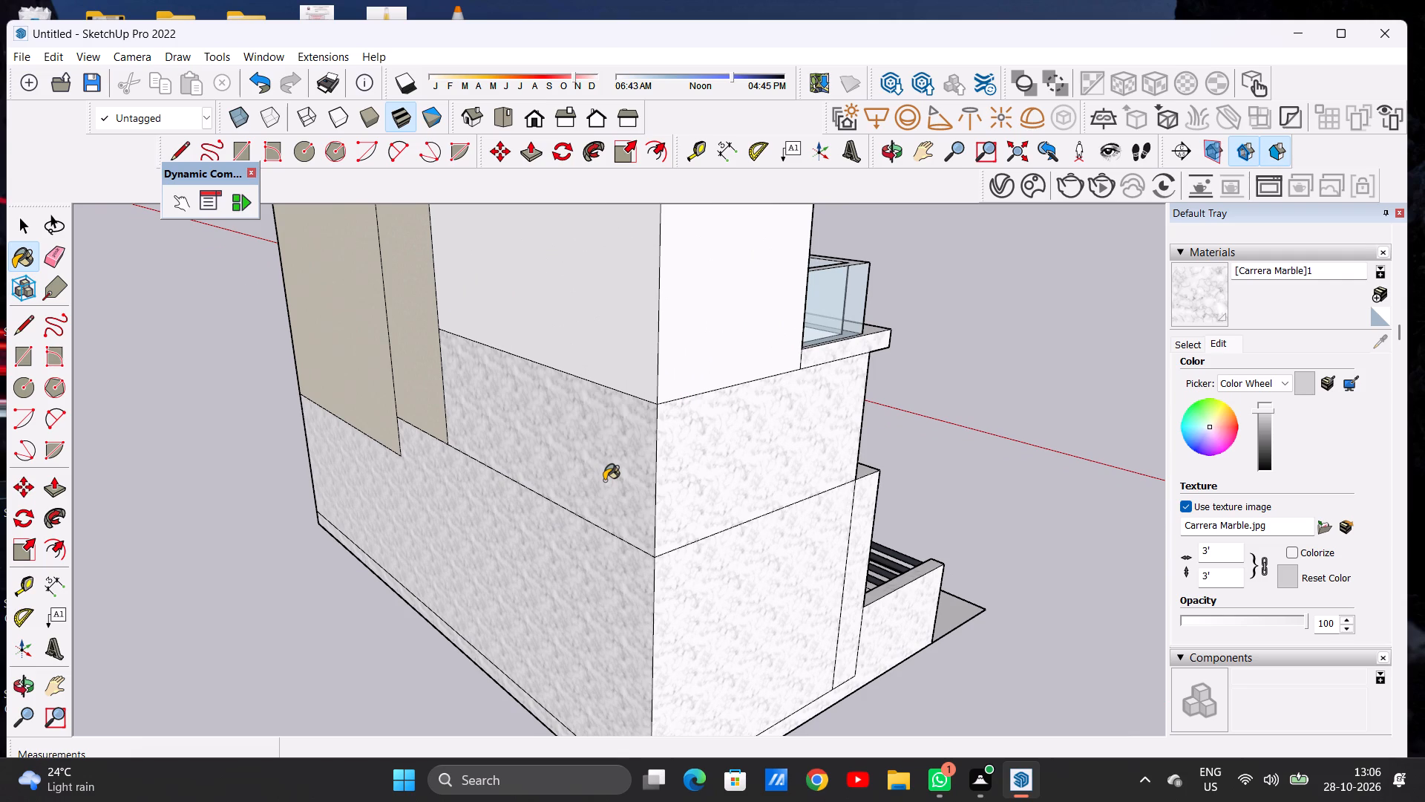
left_click(622, 343)
left_click(683, 326)
scroll(650, 419, "down", 3)
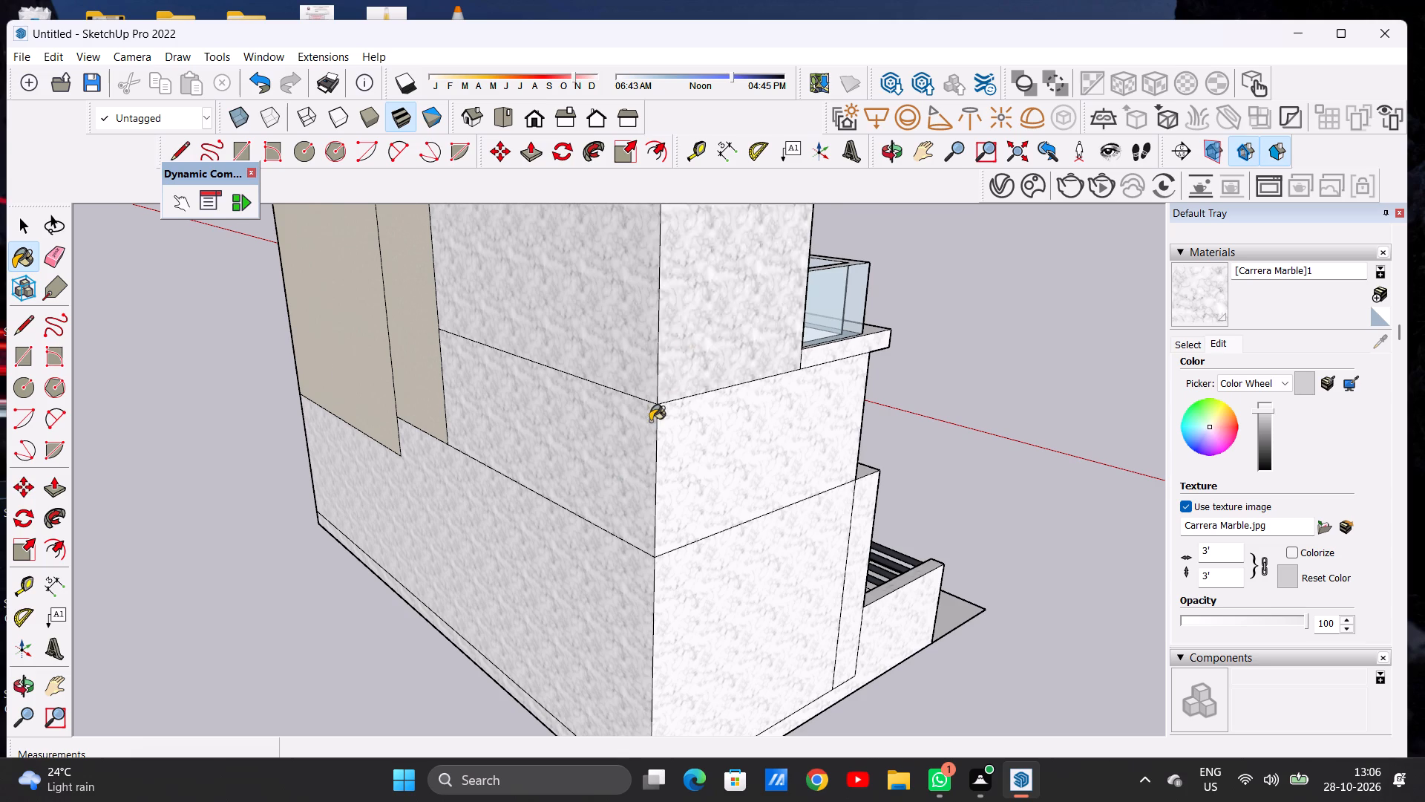
scroll(650, 421, "down", 5)
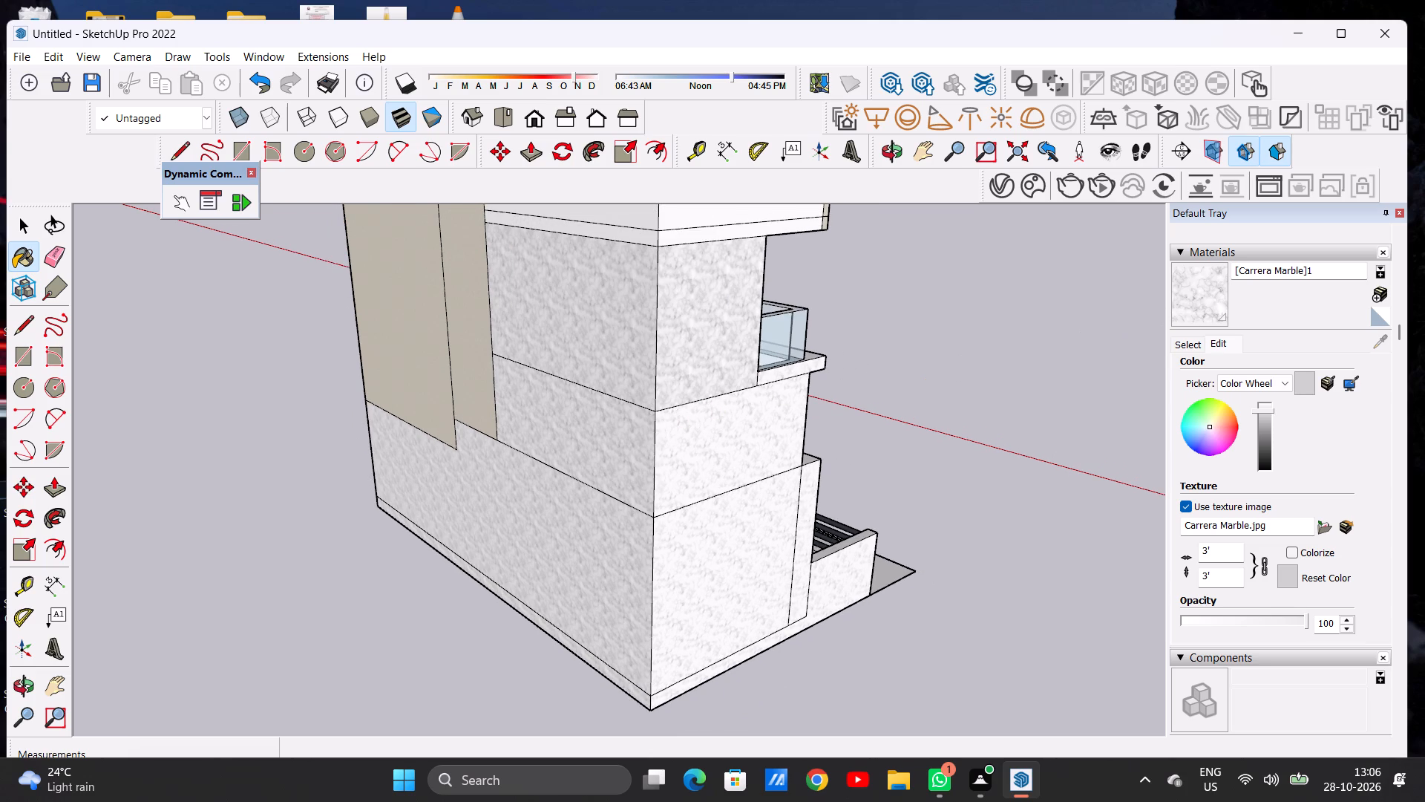
left_click(1193, 306)
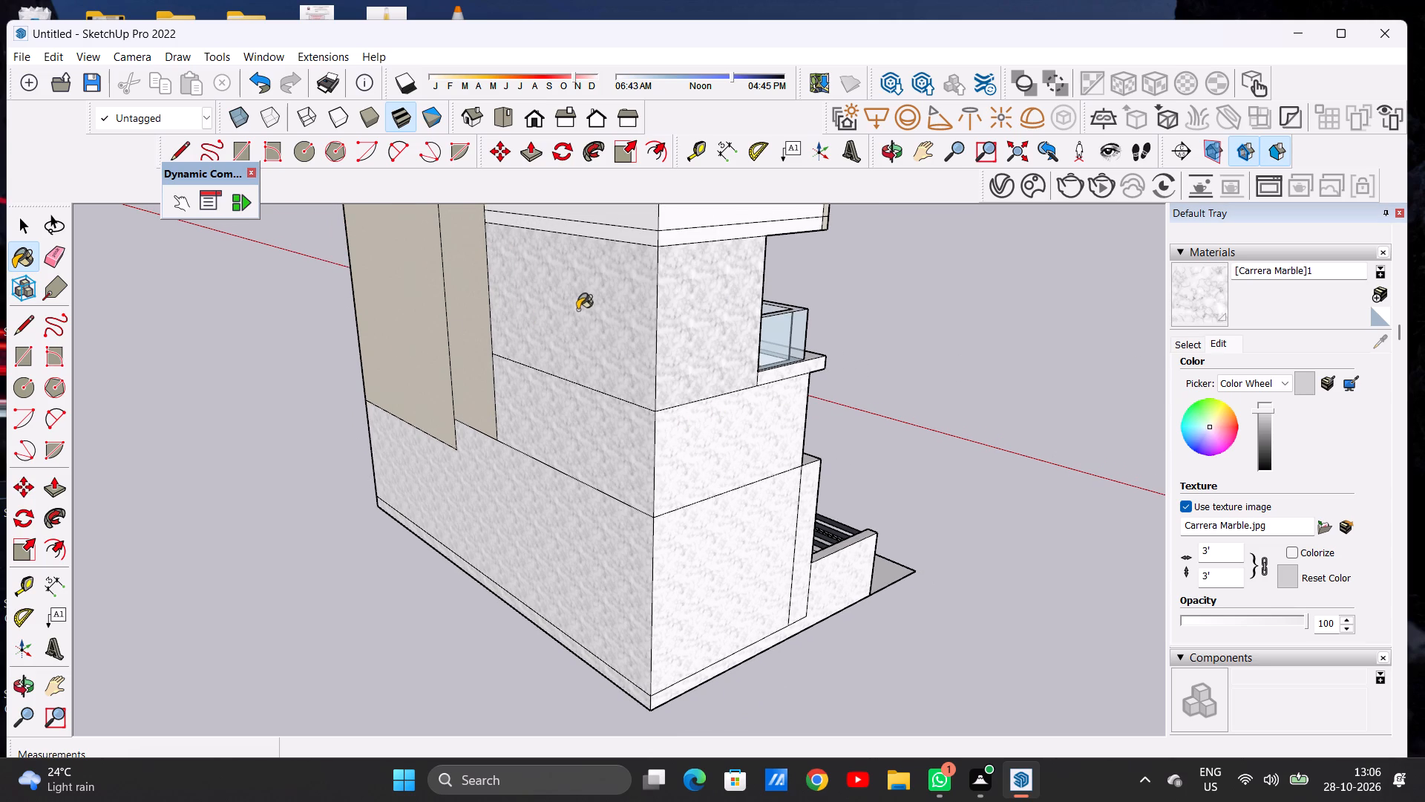
left_click(594, 309)
Paint the third floor's rear and side walls, below the roof terrace, with Carrera Marble.
scroll(654, 453, "up", 6)
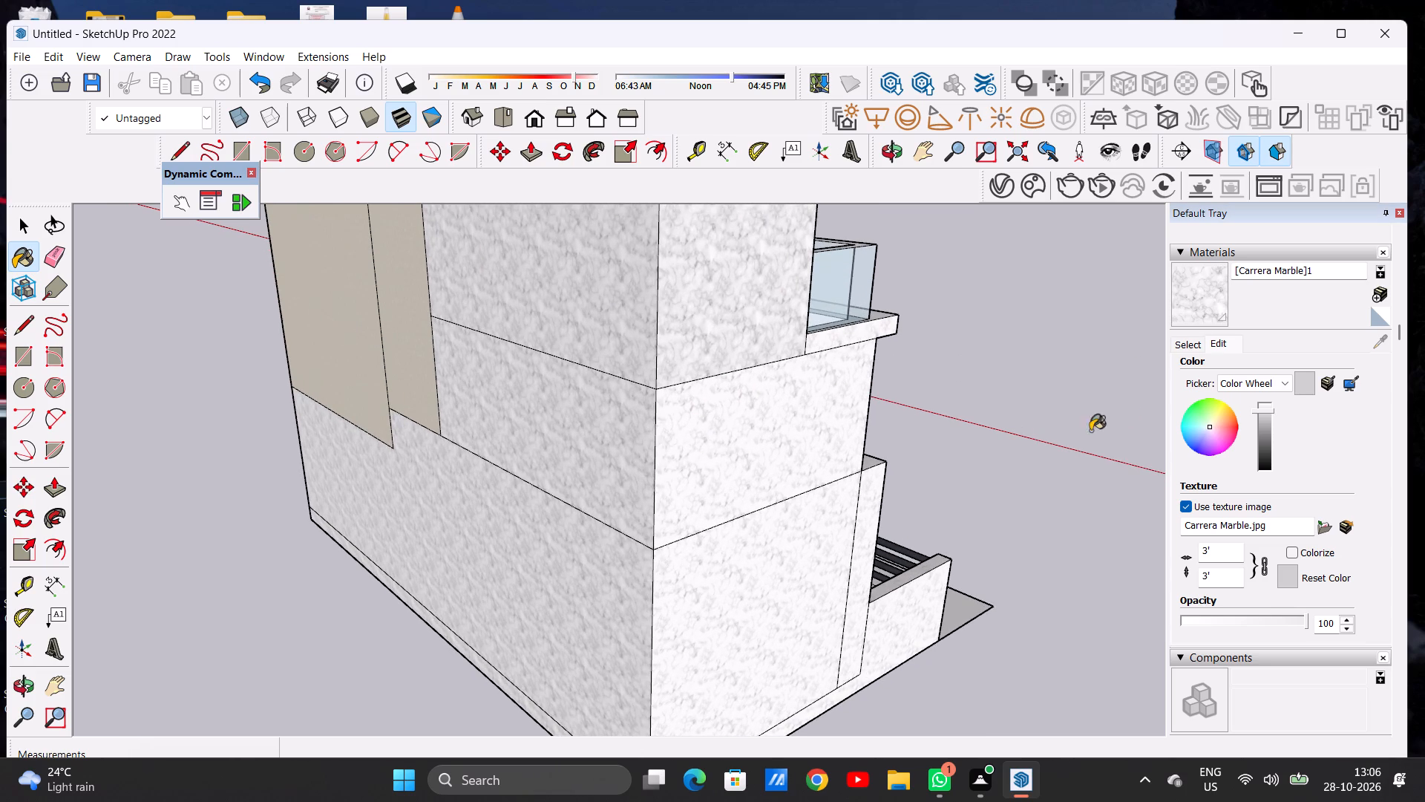
scroll(723, 463, "down", 8)
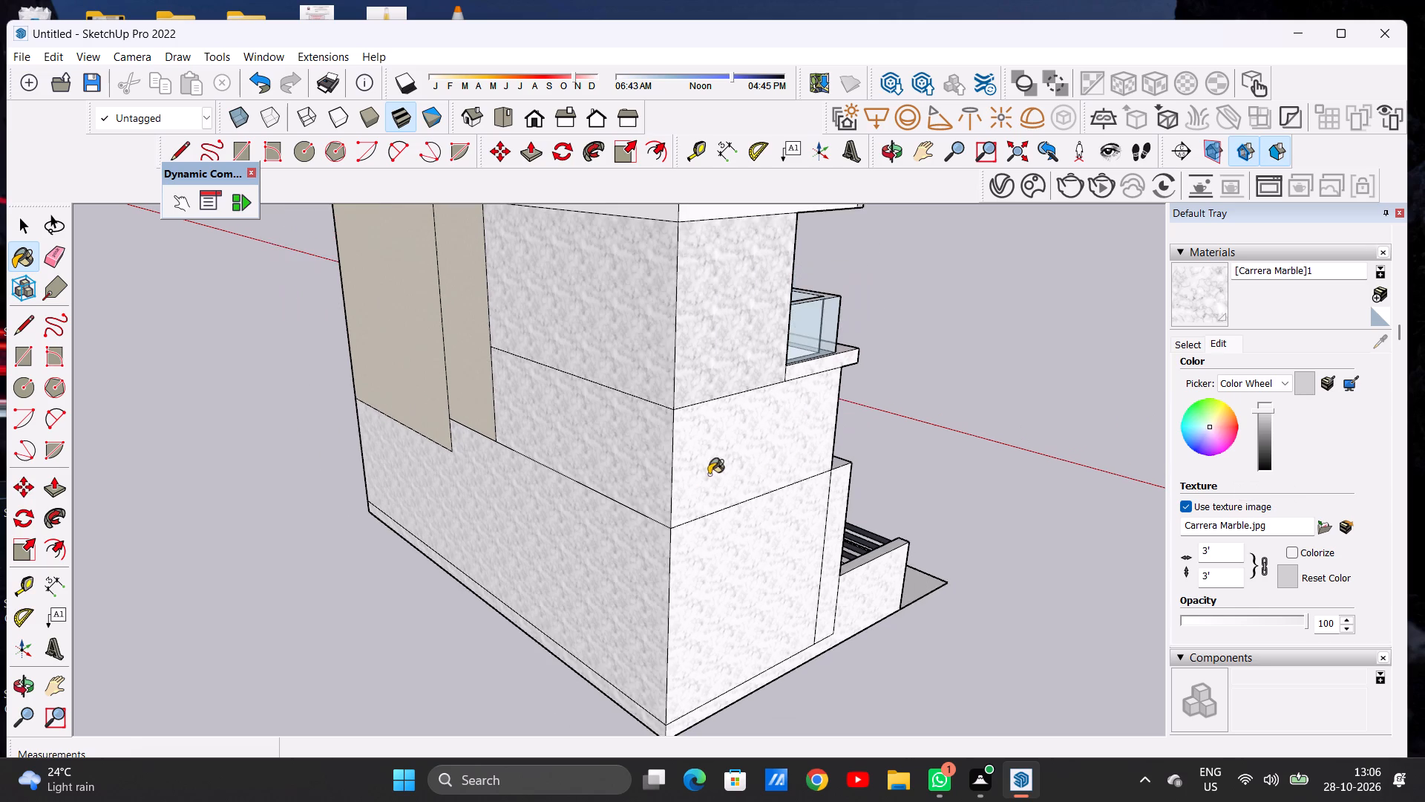
scroll(669, 472, "down", 10)
middle_click_drag(682, 444, 575, 436)
scroll(609, 480, "down", 11)
scroll(580, 368, "up", 12)
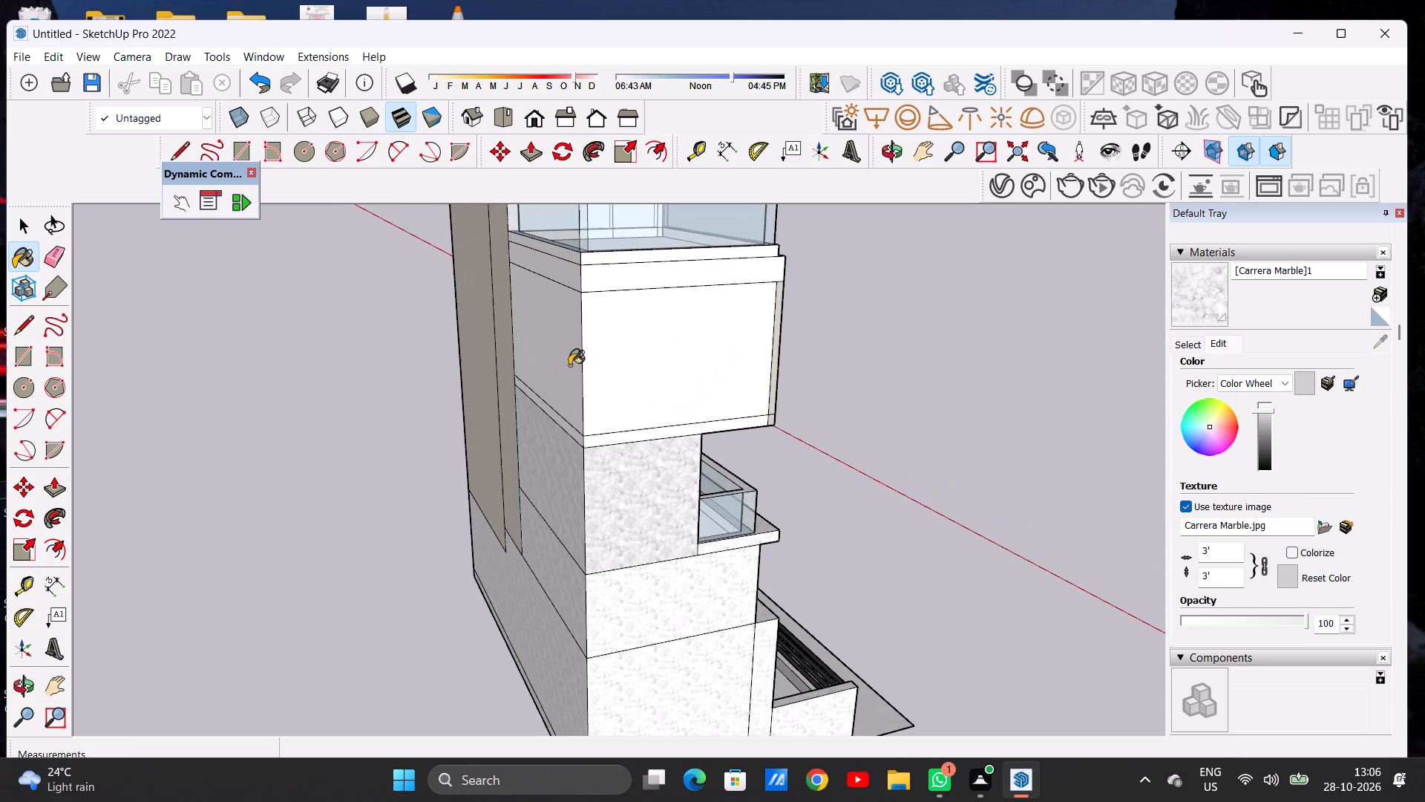
scroll(569, 365, "up", 3)
scroll(569, 365, "down", 1)
scroll(569, 365, "up", 4)
left_click(566, 365)
left_click(623, 373)
Paint the thin slab band between the second and third floors with Carrera Marble on its side and rear faces.
scroll(608, 460, "up", 11)
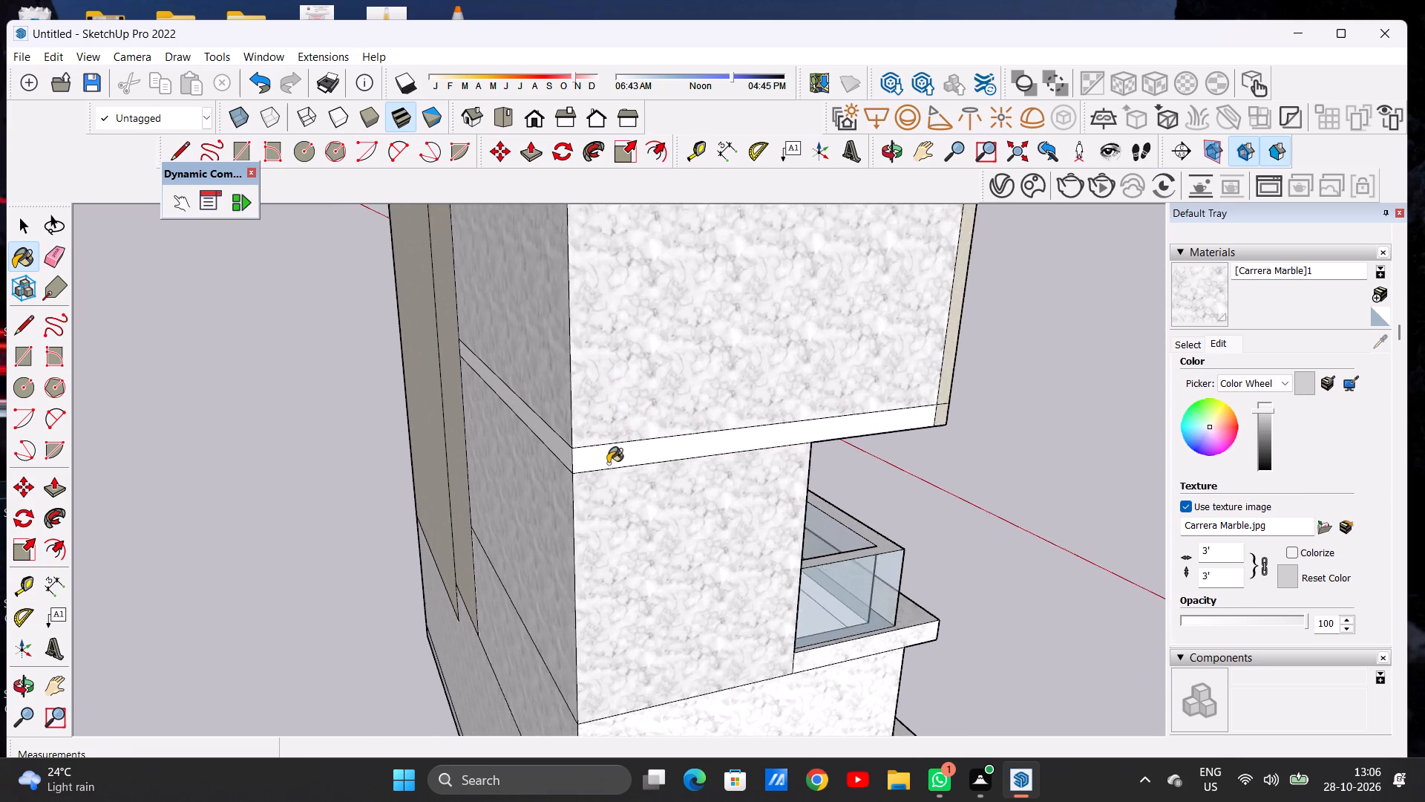
scroll(608, 463, "up", 3)
left_click(603, 453)
left_click(553, 454)
Paint the band above the third-floor walls with Carrera Marble on its rear and side faces.
scroll(661, 399, "down", 5)
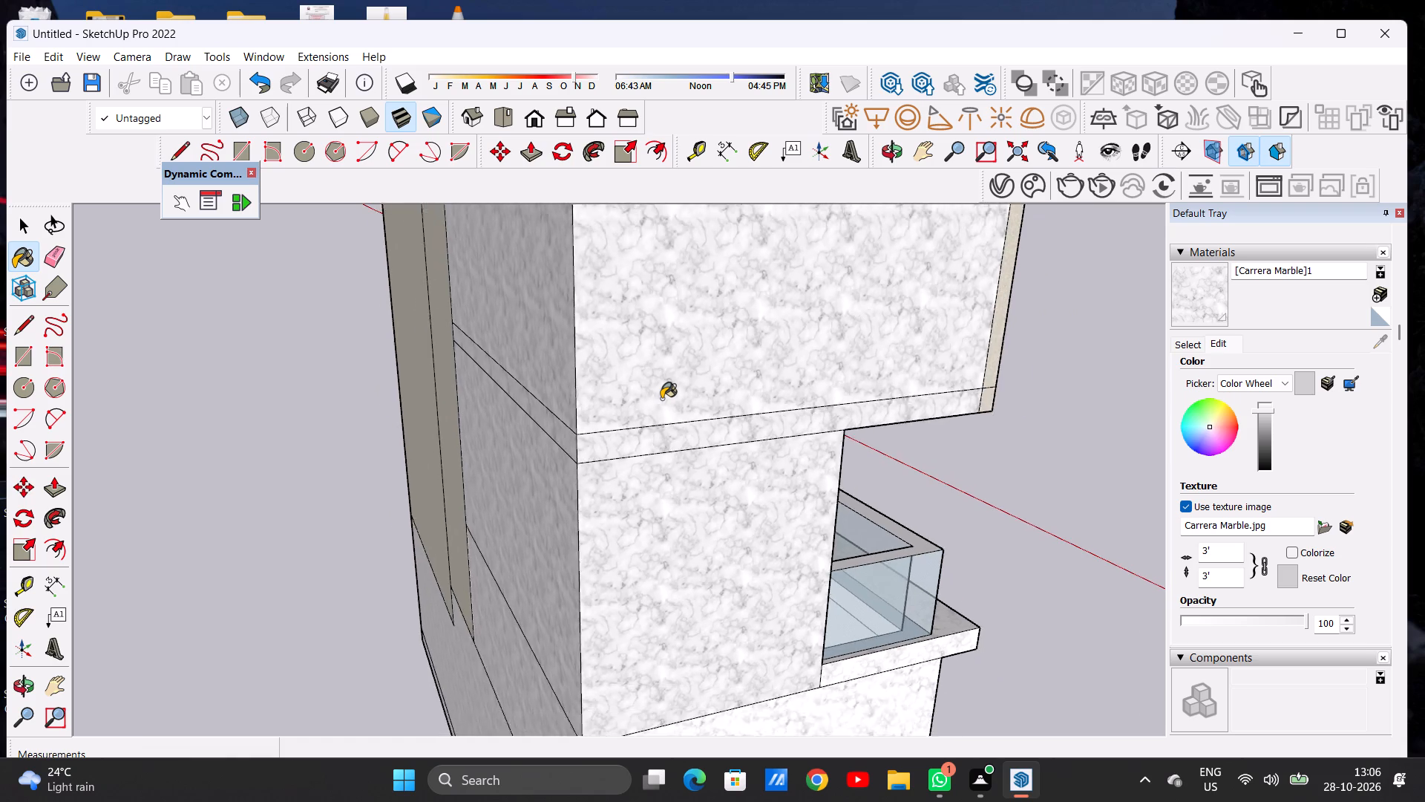
scroll(661, 399, "down", 19)
middle_click_drag(560, 456, 815, 394)
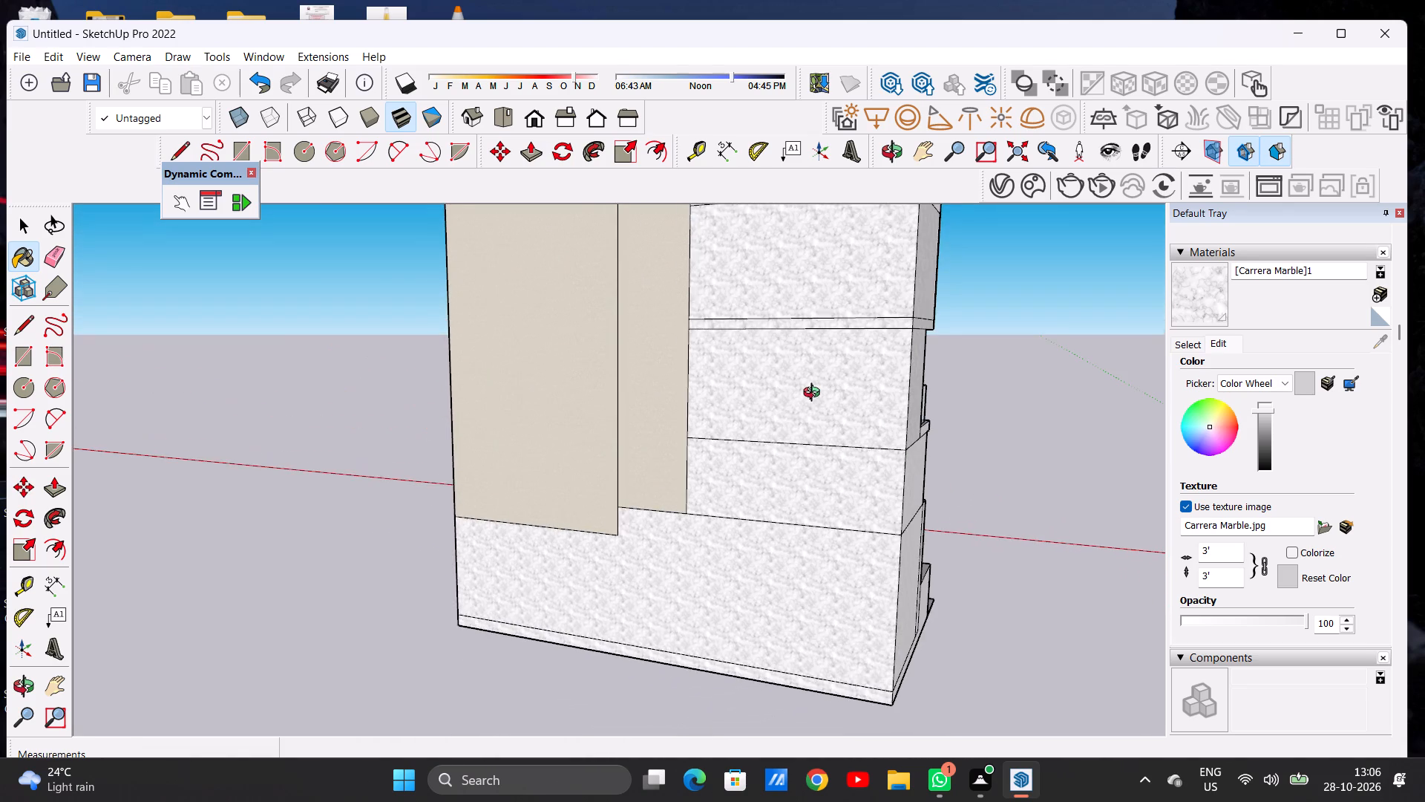
middle_click_drag(815, 394, 592, 429)
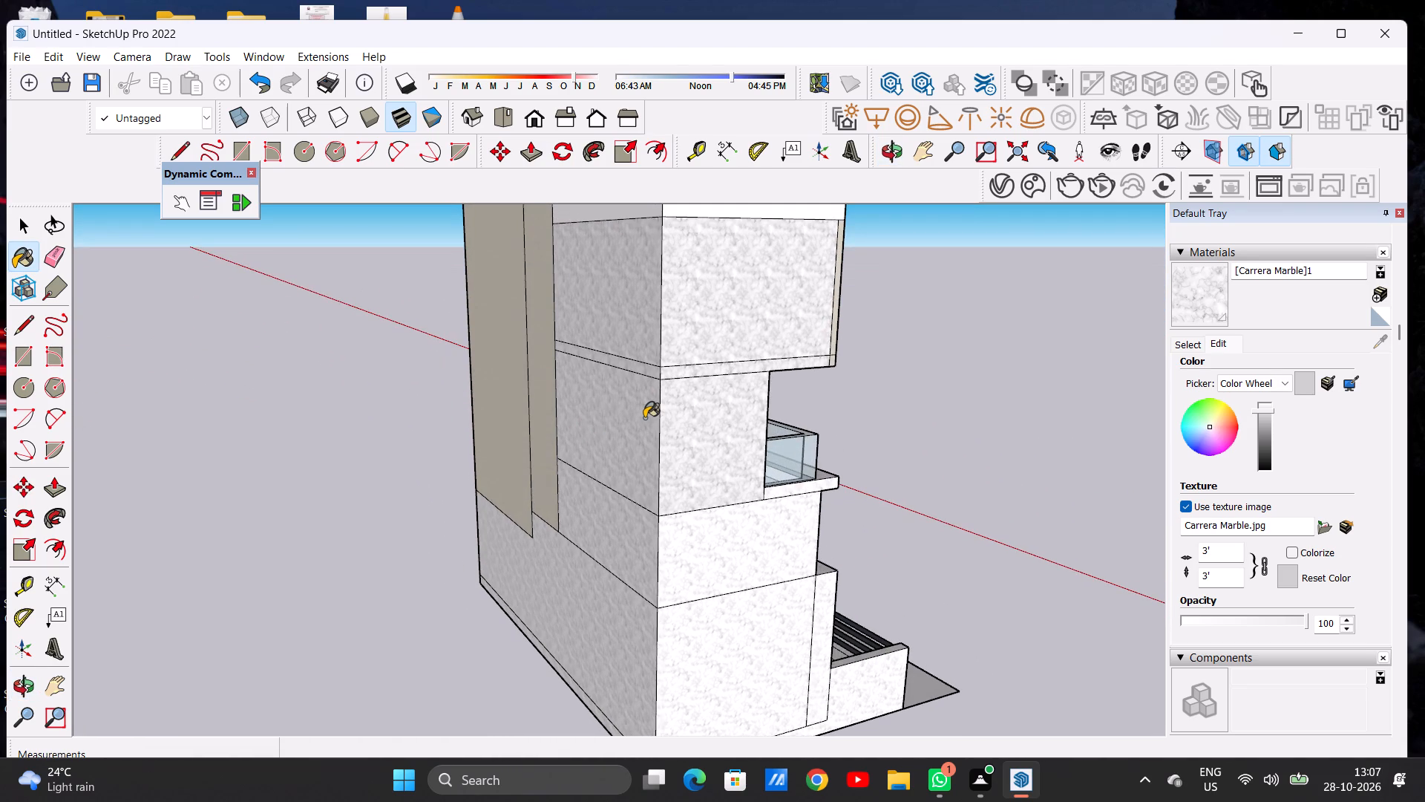
scroll(641, 436, "down", 14)
scroll(655, 301, "up", 4)
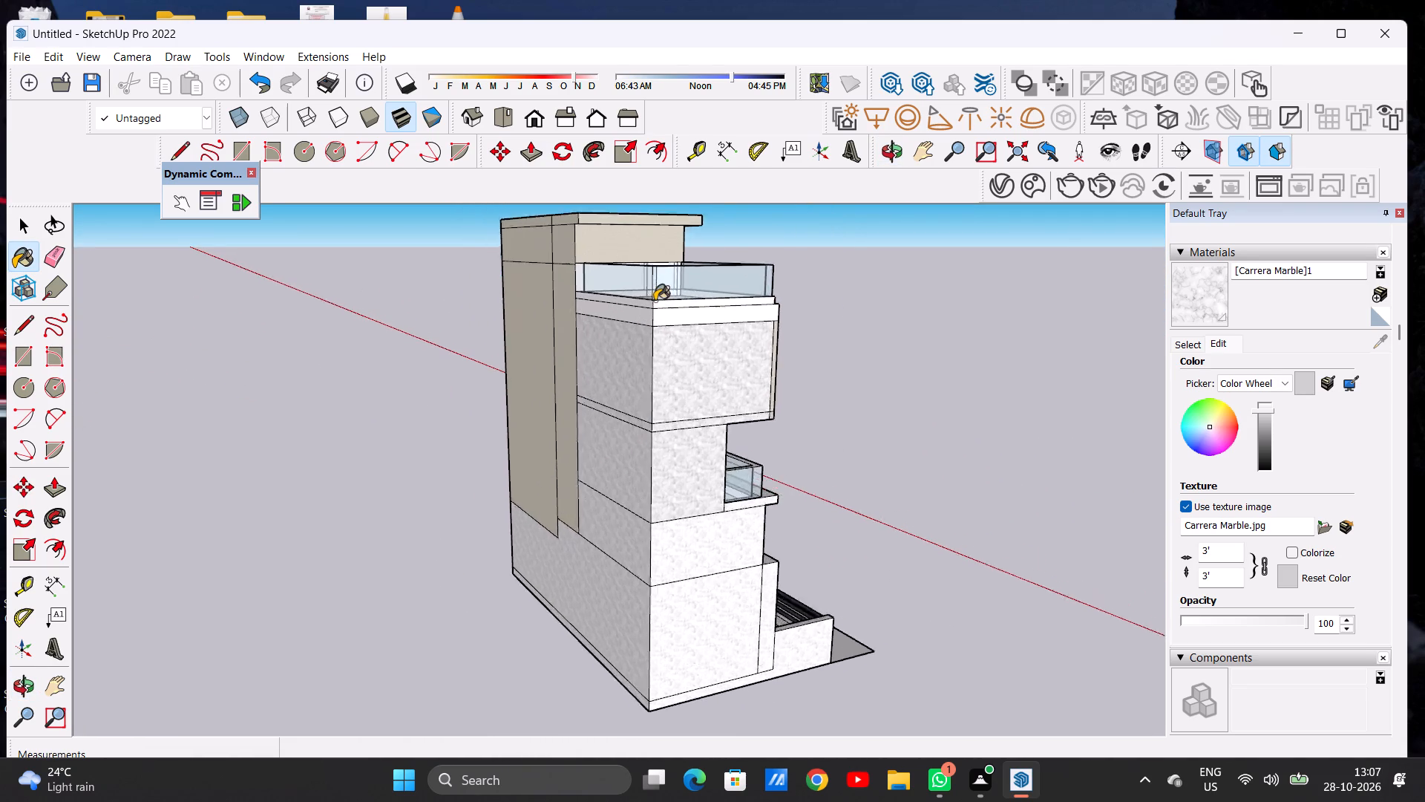
scroll(655, 301, "up", 8)
scroll(637, 318, "down", 1)
scroll(637, 318, "up", 3)
scroll(646, 321, "down", 1)
scroll(646, 321, "up", 3)
scroll(646, 321, "down", 1)
scroll(646, 321, "up", 1)
left_click(646, 321)
left_click(679, 327)
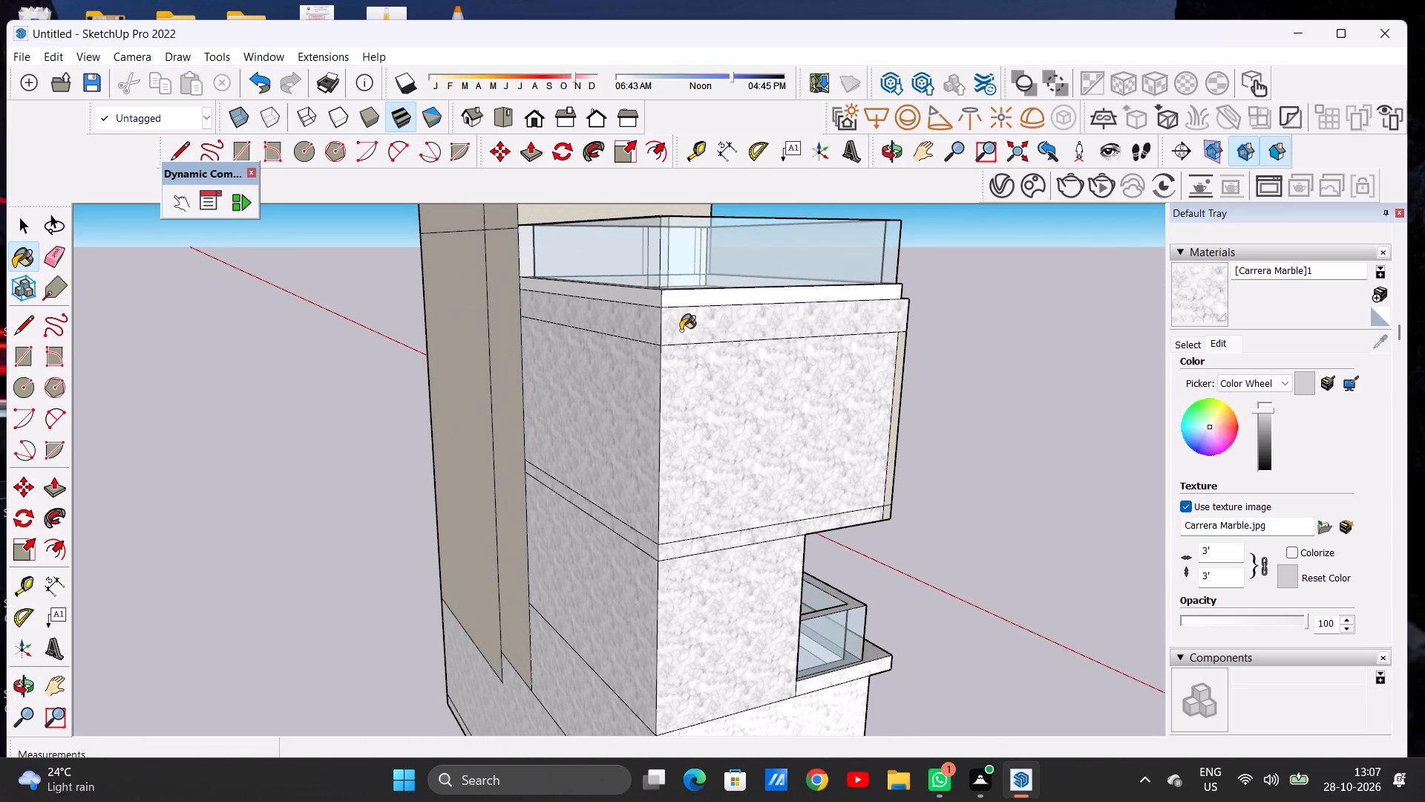
Paint the roof terrace's slab edge below the glass railing with Carrera Marble on the front and side.
scroll(663, 374, "down", 7)
middle_click_drag(705, 376, 335, 411)
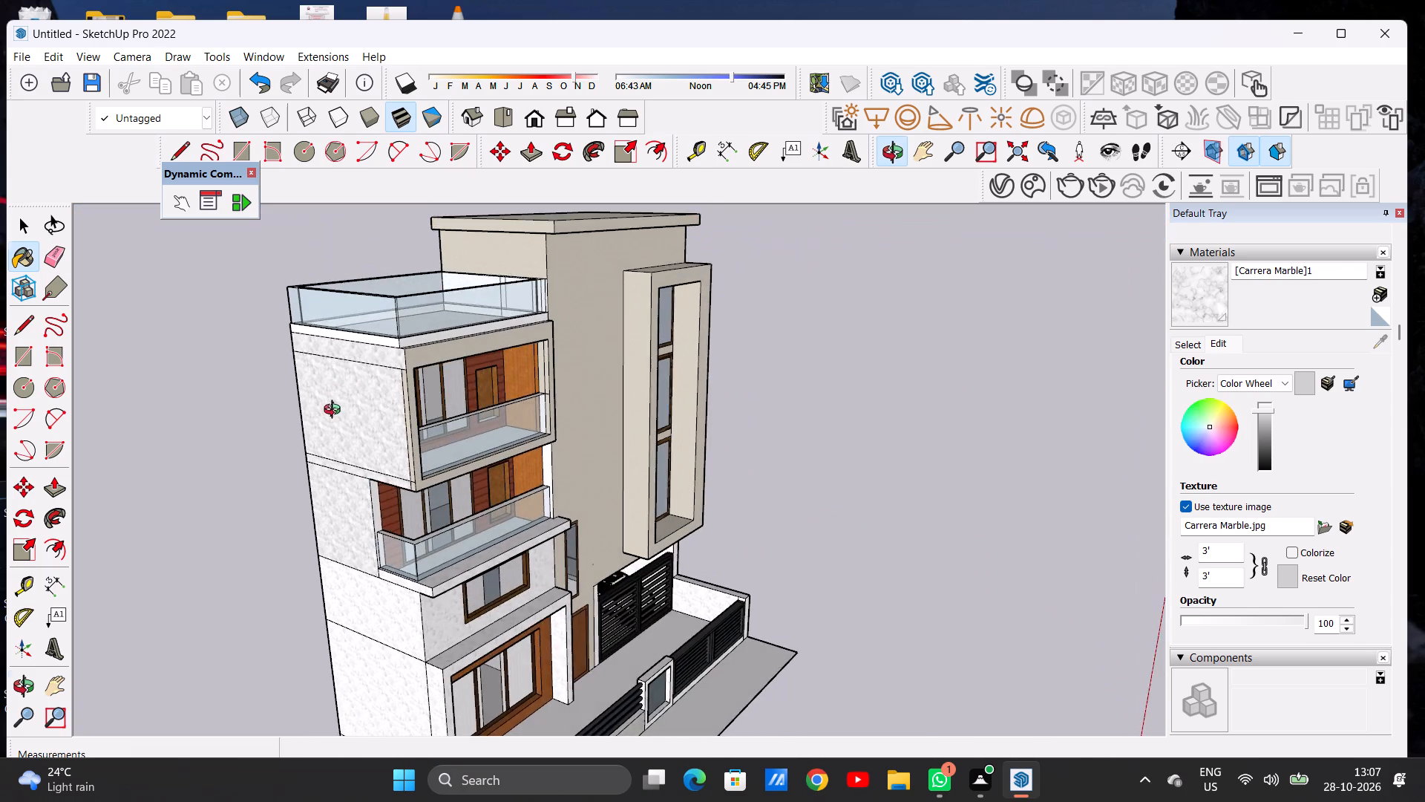
middle_click_drag(335, 411, 335, 411)
scroll(429, 333, "up", 20)
scroll(429, 333, "up", 7)
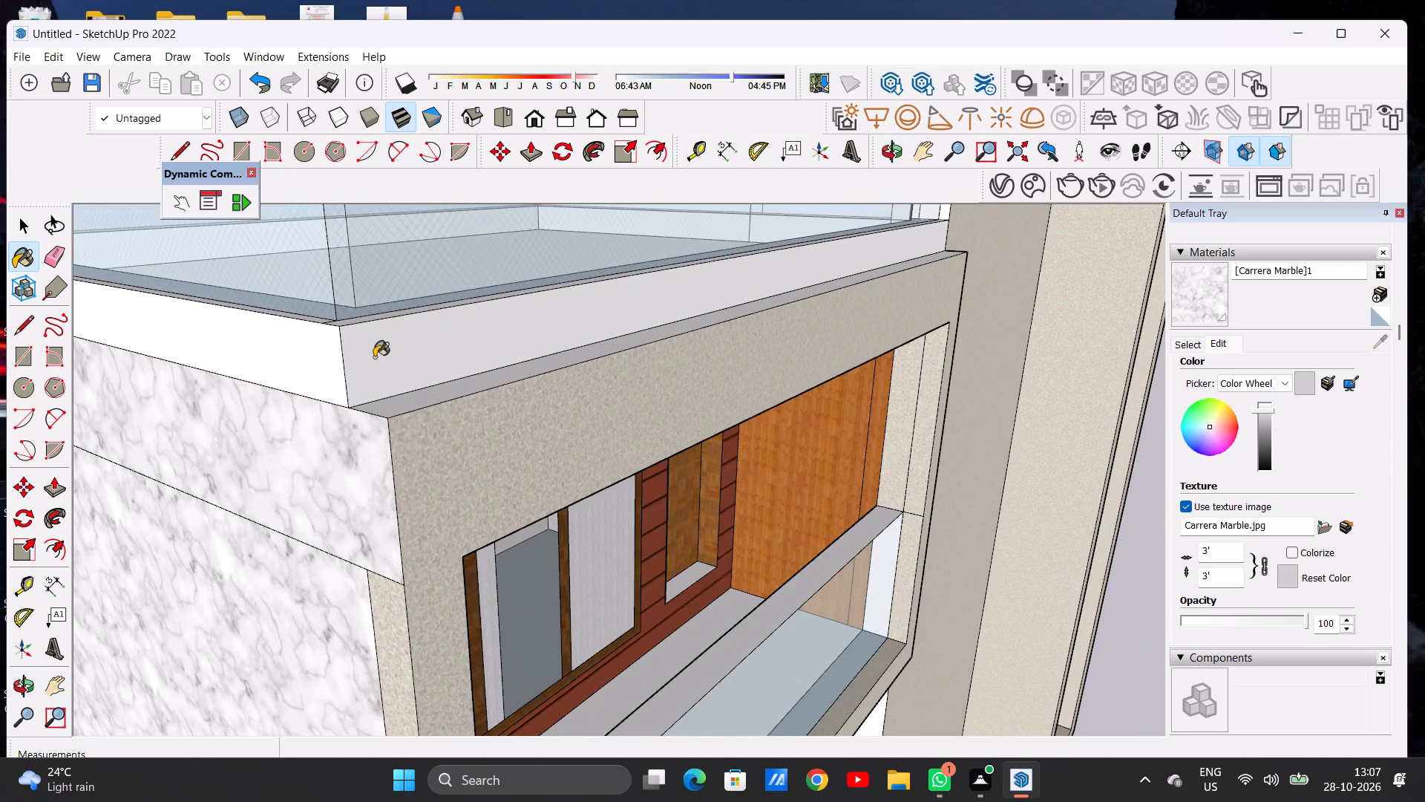
left_click(374, 357)
left_click(325, 362)
scroll(415, 380, "down", 11)
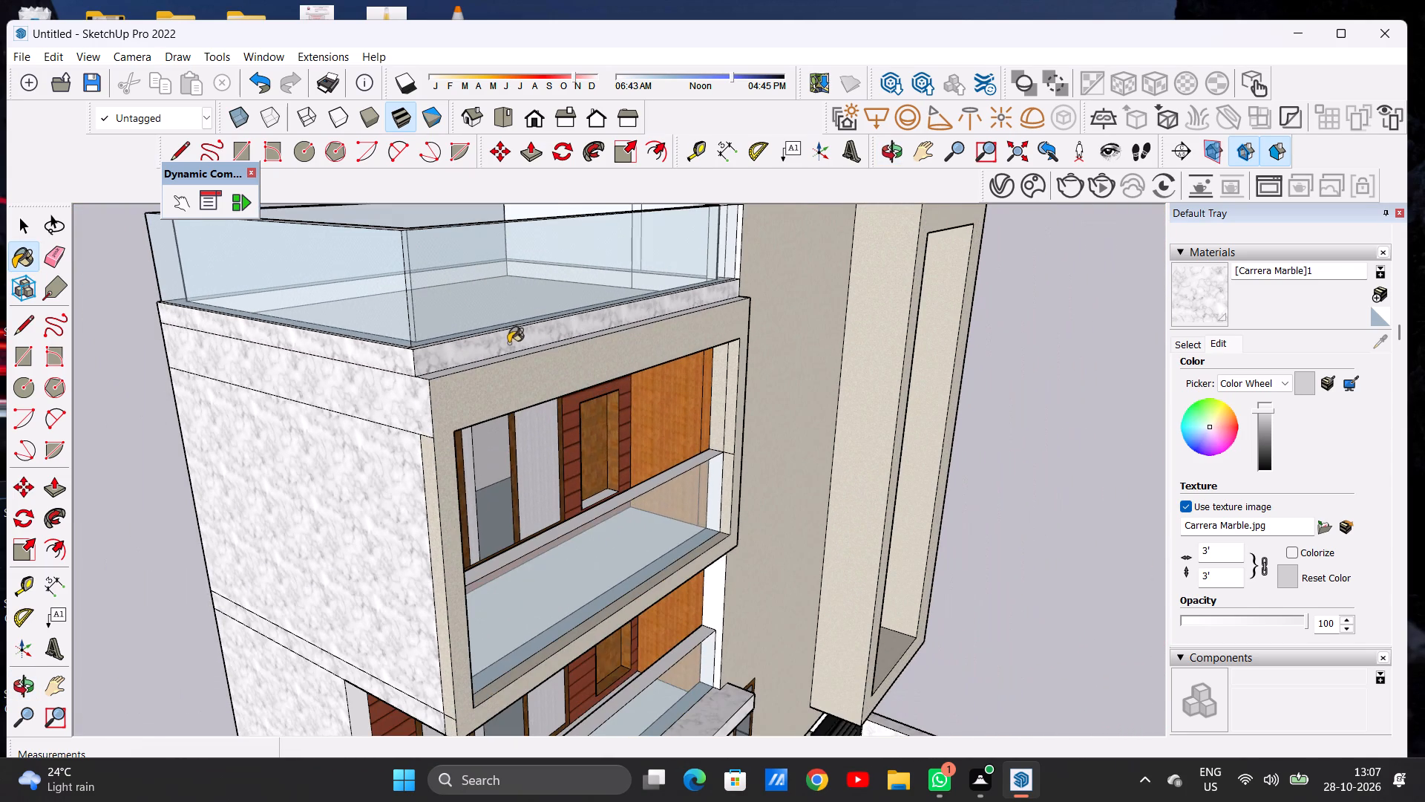
Paint the narrow top ledge of the third-floor balcony frame with Formica Graystone from the Synthetic Surfaces materials.
middle_click_drag(497, 346, 445, 421)
scroll(394, 448, "up", 3)
scroll(394, 449, "down", 1)
scroll(394, 449, "up", 6)
scroll(388, 452, "down", 1)
scroll(388, 452, "up", 9)
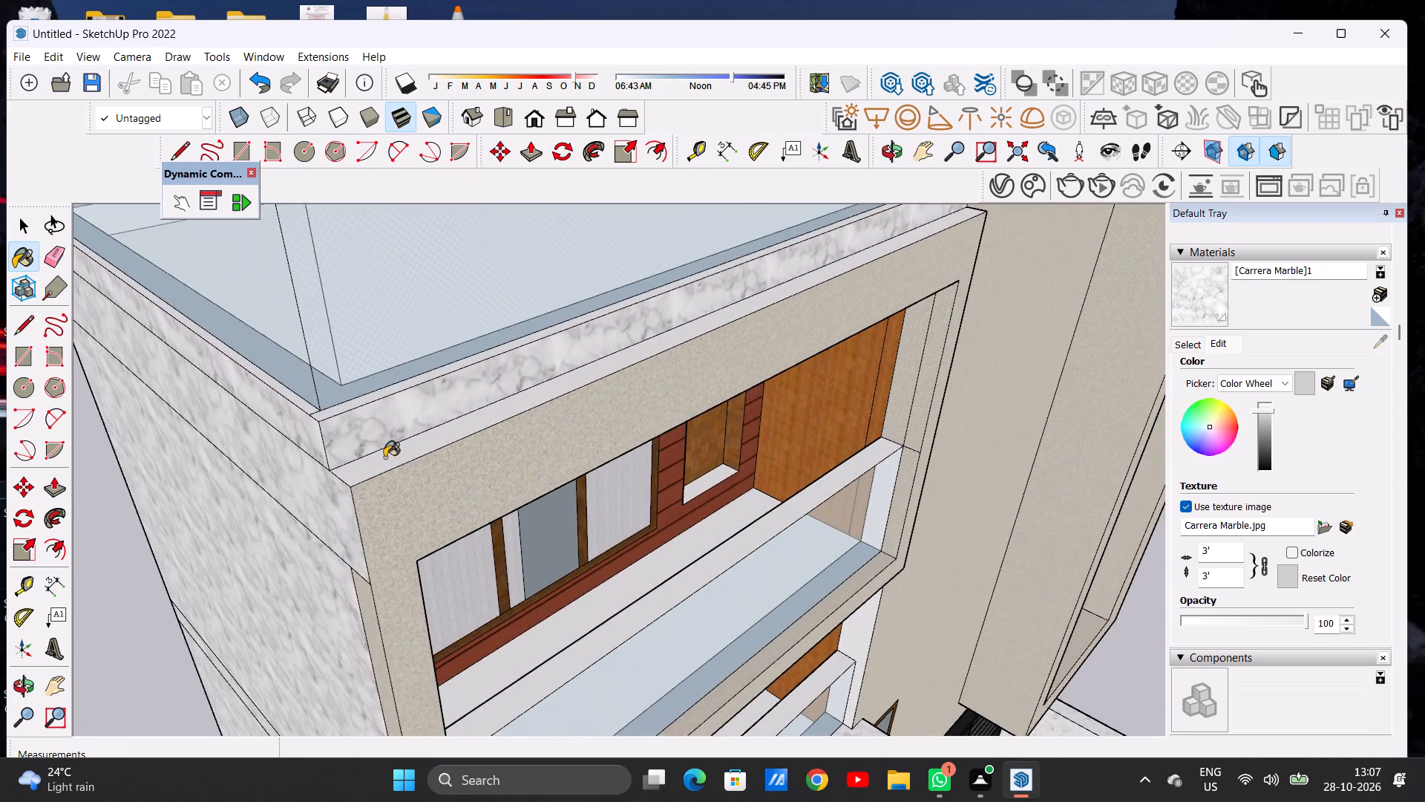
scroll(384, 457, "up", 1)
scroll(481, 415, "down", 20)
scroll(499, 377, "down", 6)
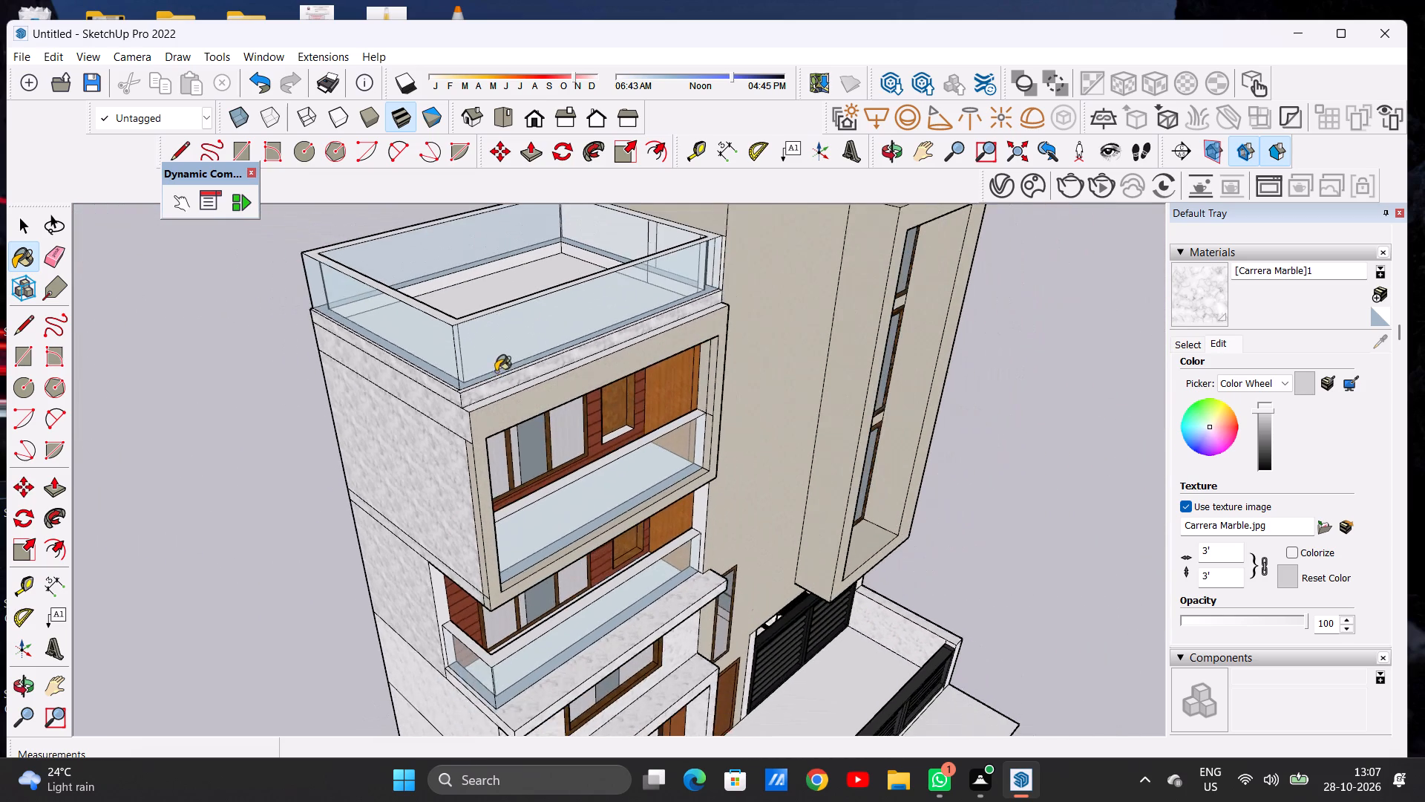
middle_click_drag(494, 382, 266, 317)
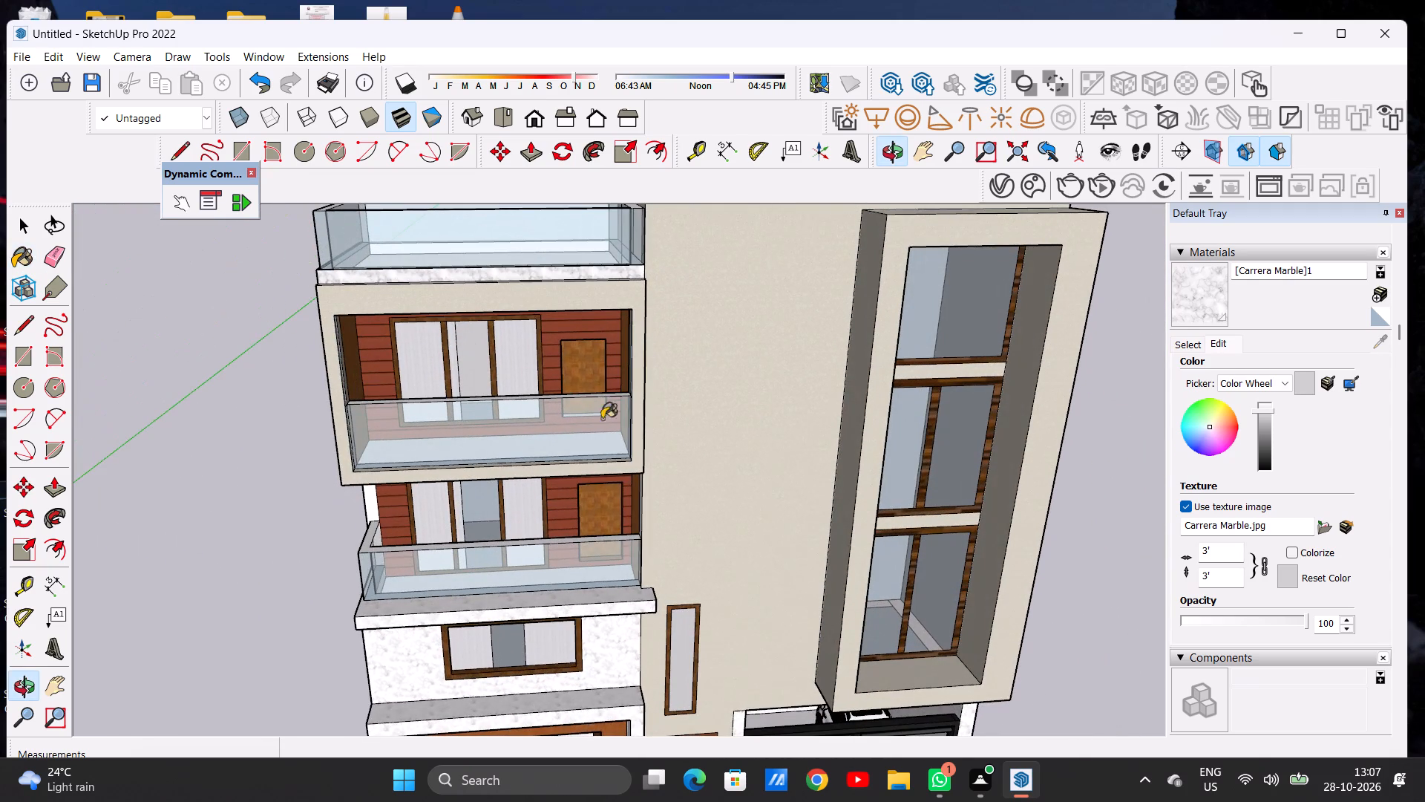
left_click(1178, 345)
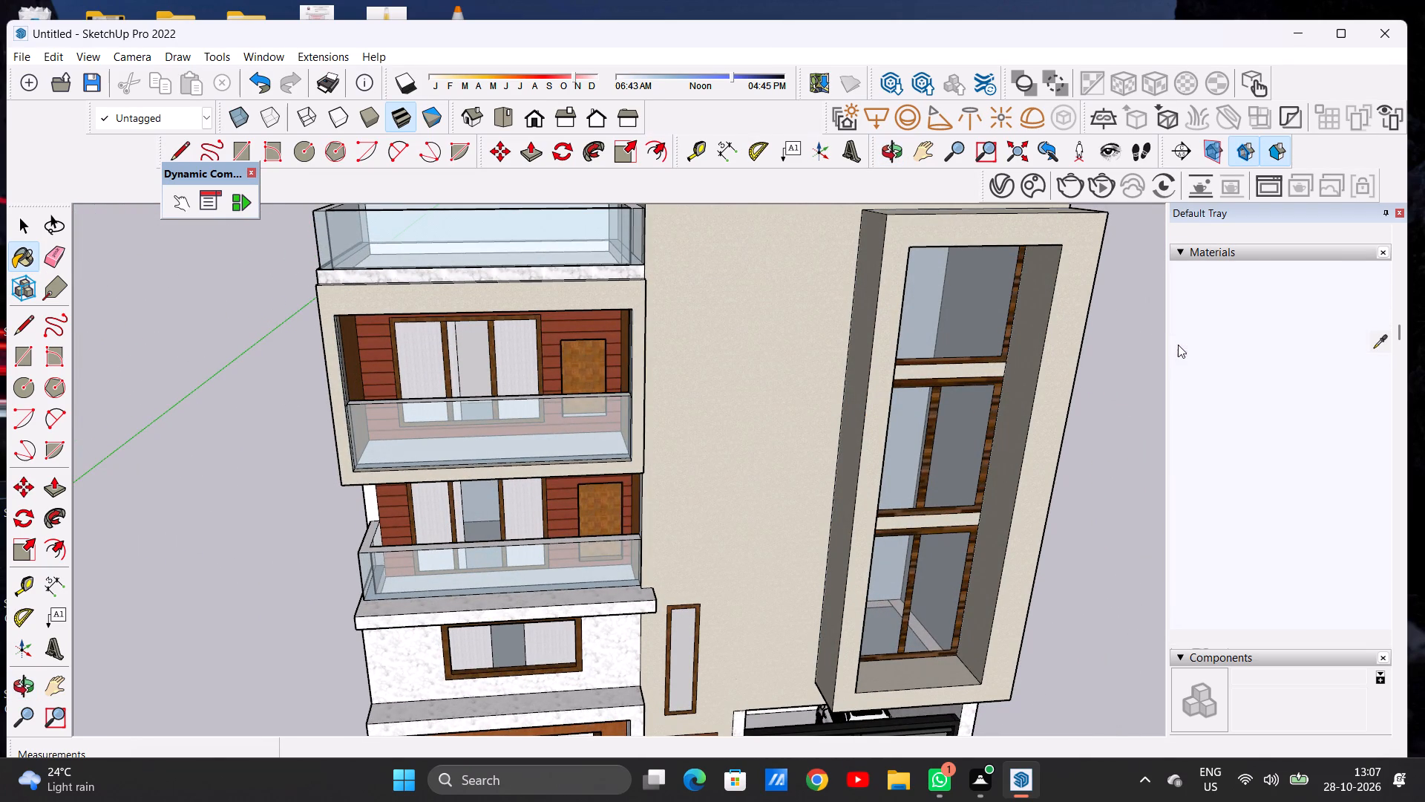
left_click(1287, 365)
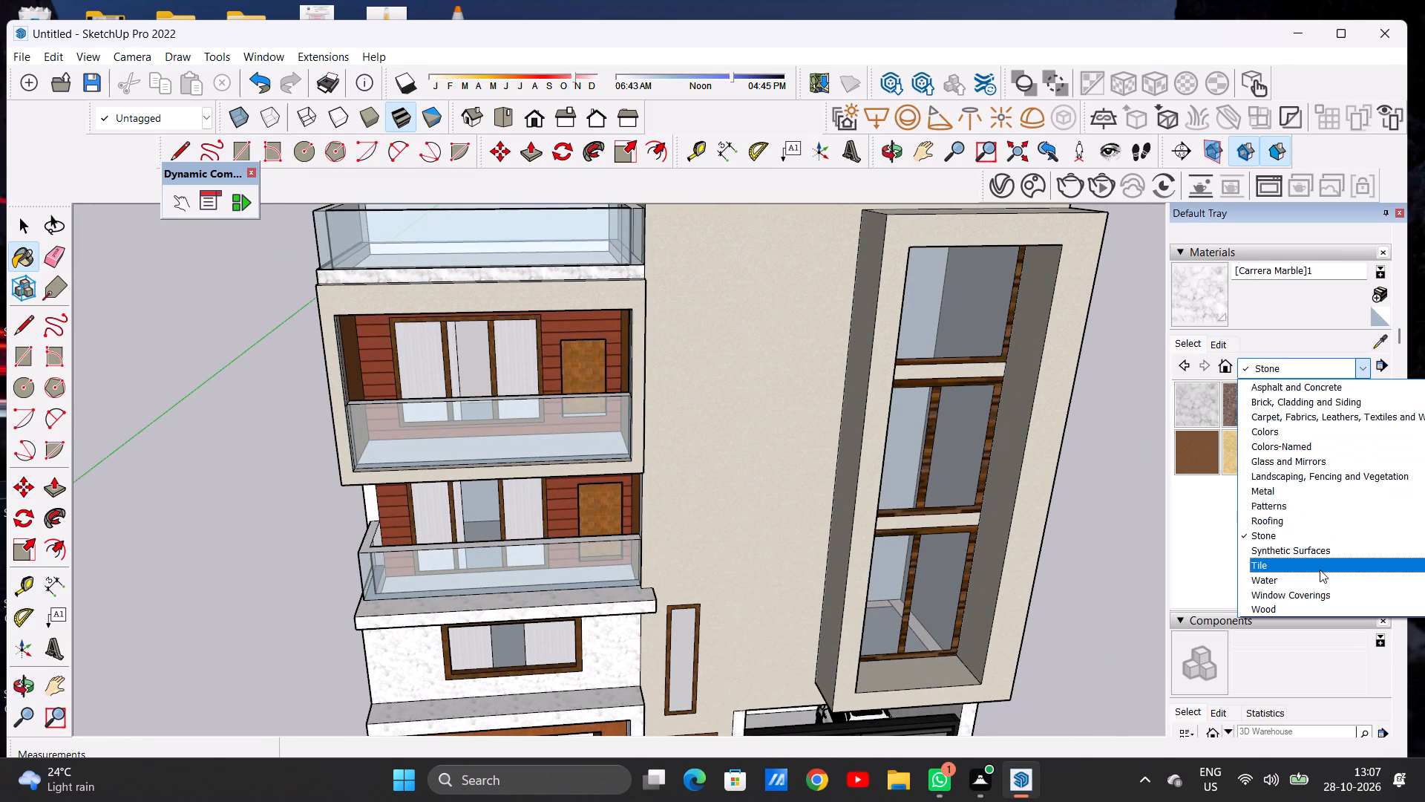
left_click(1323, 547)
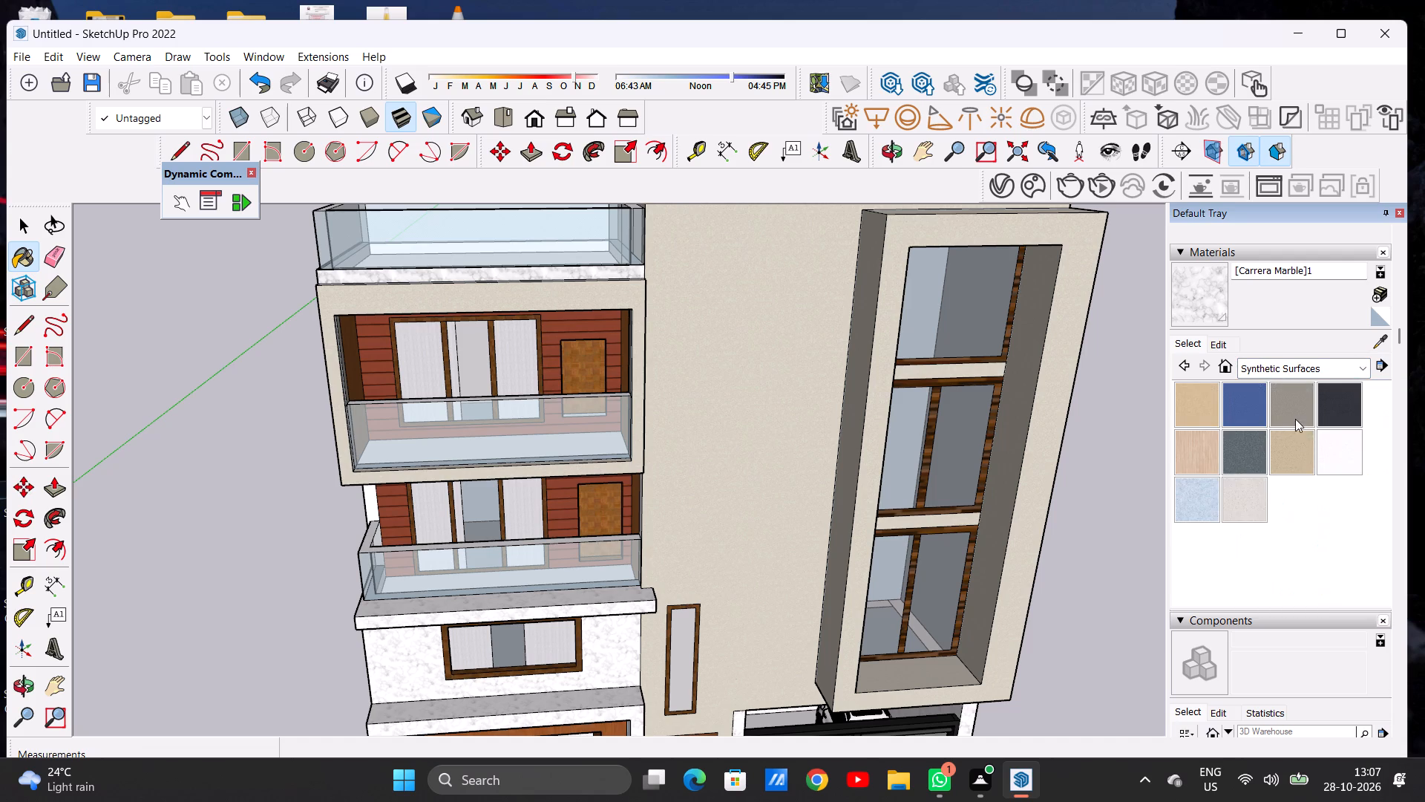
left_click(1295, 412)
scroll(1123, 466, "down", 12)
scroll(626, 370, "up", 7)
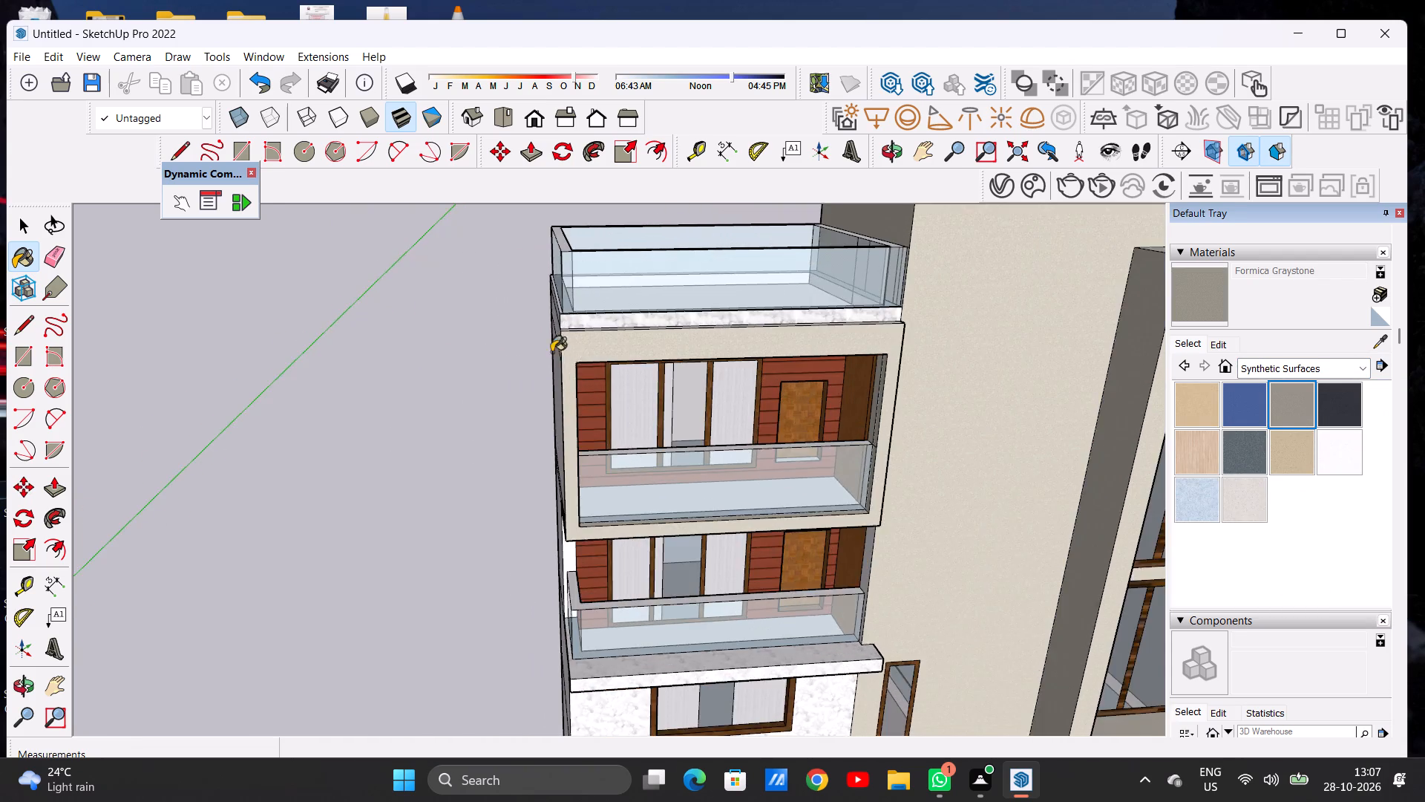
middle_click_drag(551, 352, 613, 494)
scroll(615, 402, "up", 1)
scroll(615, 402, "down", 1)
scroll(615, 402, "up", 10)
scroll(595, 426, "down", 1)
scroll(595, 426, "up", 8)
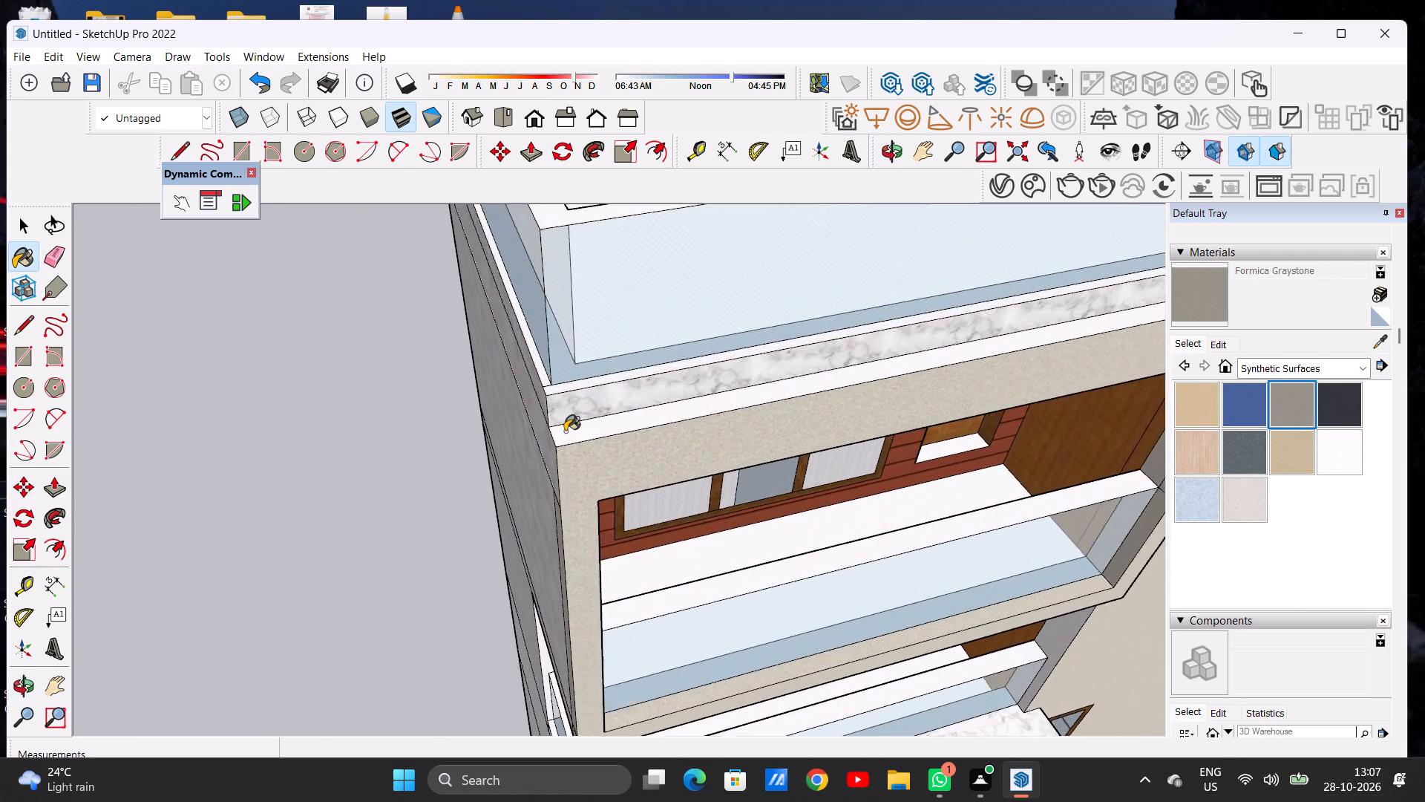
scroll(565, 431, "up", 3)
left_click(565, 431)
key("space")
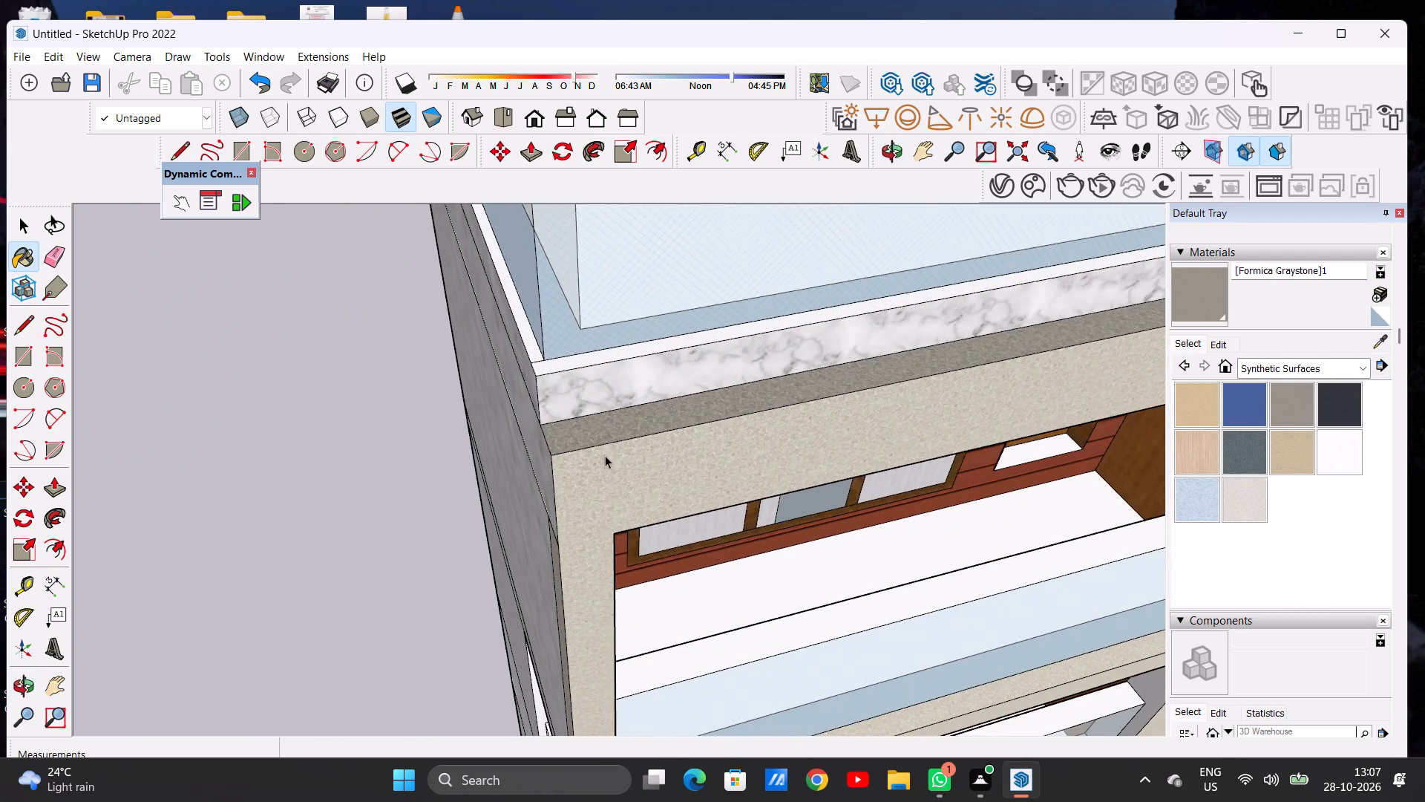
Examine the house's street front and the first-floor facade around its window.
scroll(608, 456, "down", 3)
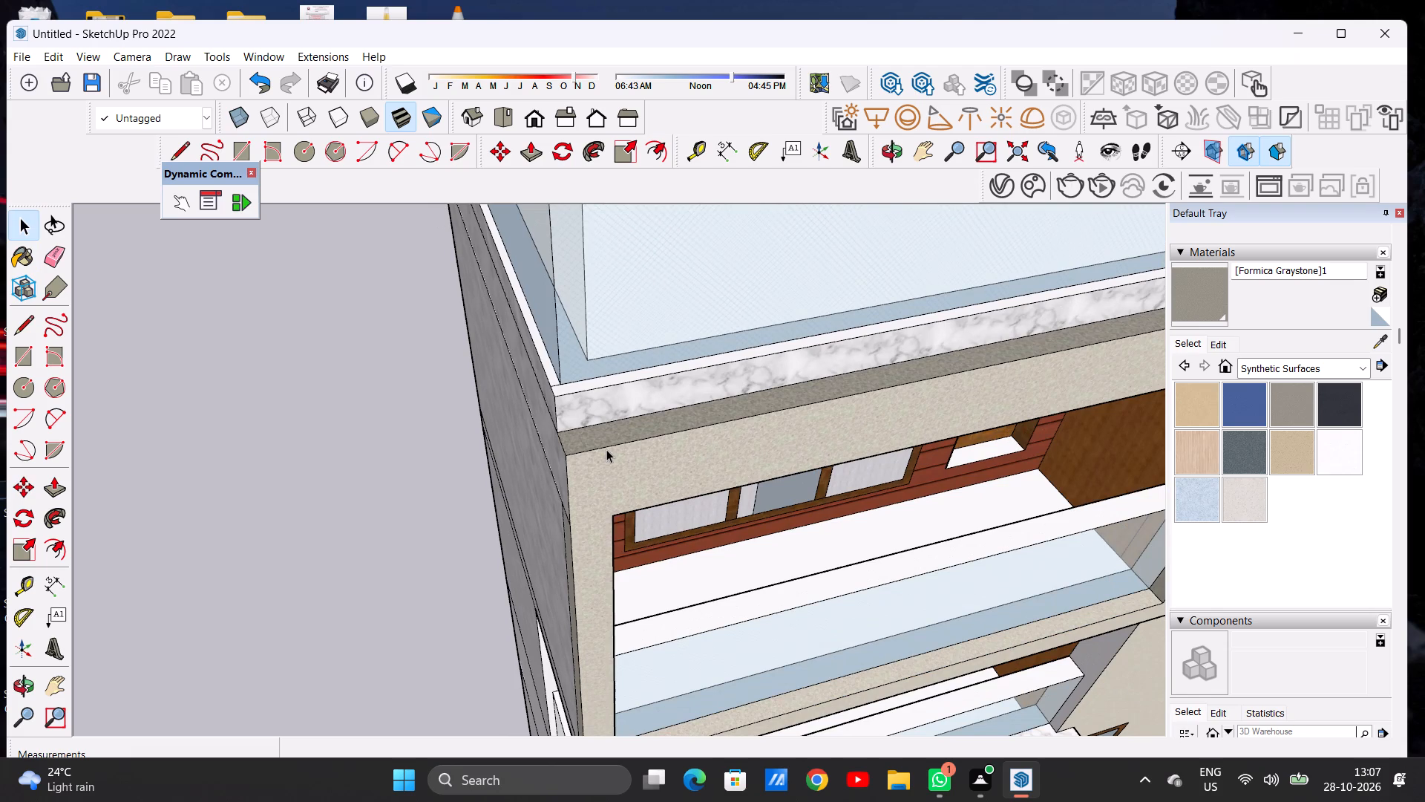
scroll(618, 456, "down", 20)
scroll(618, 456, "down", 2)
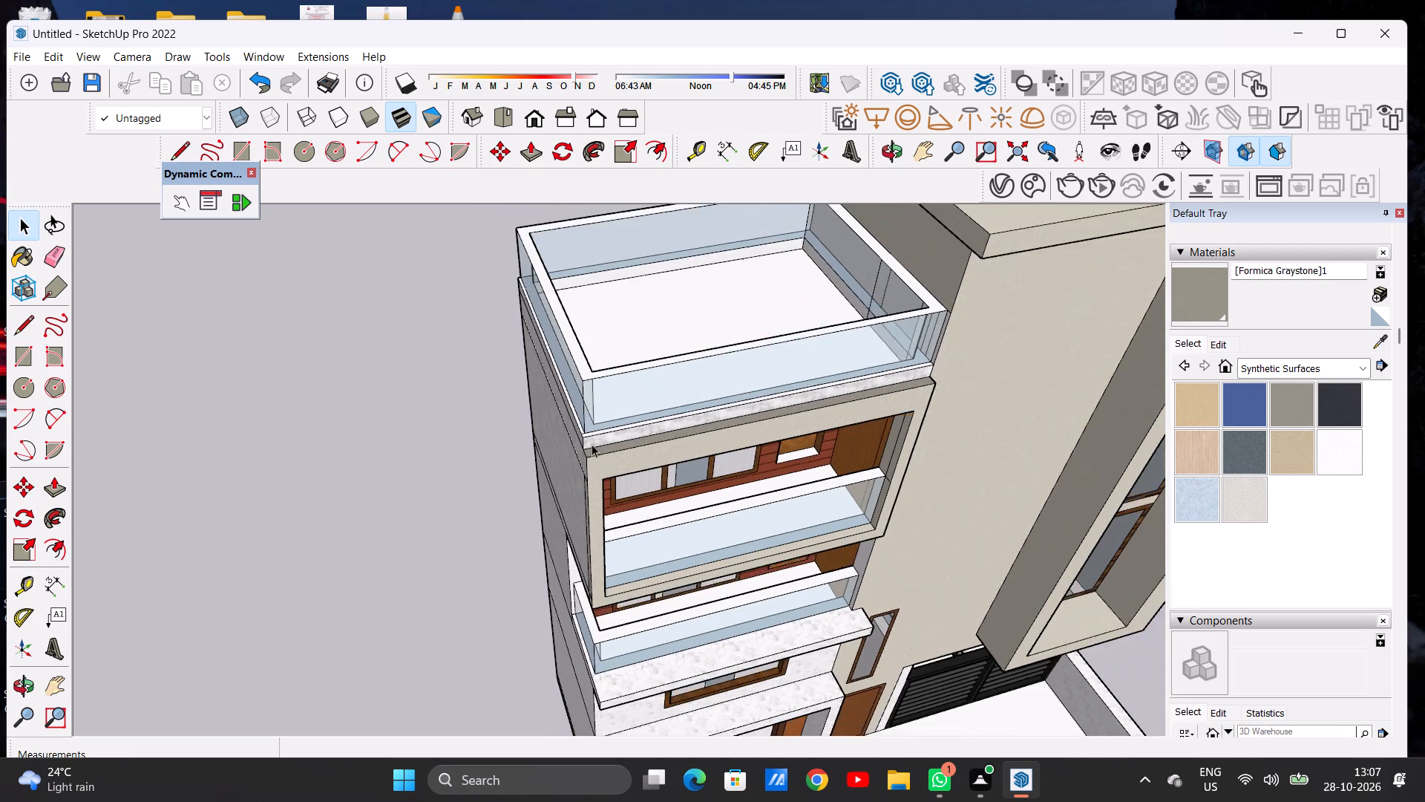
scroll(592, 444, "down", 6)
scroll(609, 421, "up", 1)
scroll(609, 421, "down", 20)
scroll(609, 421, "down", 5)
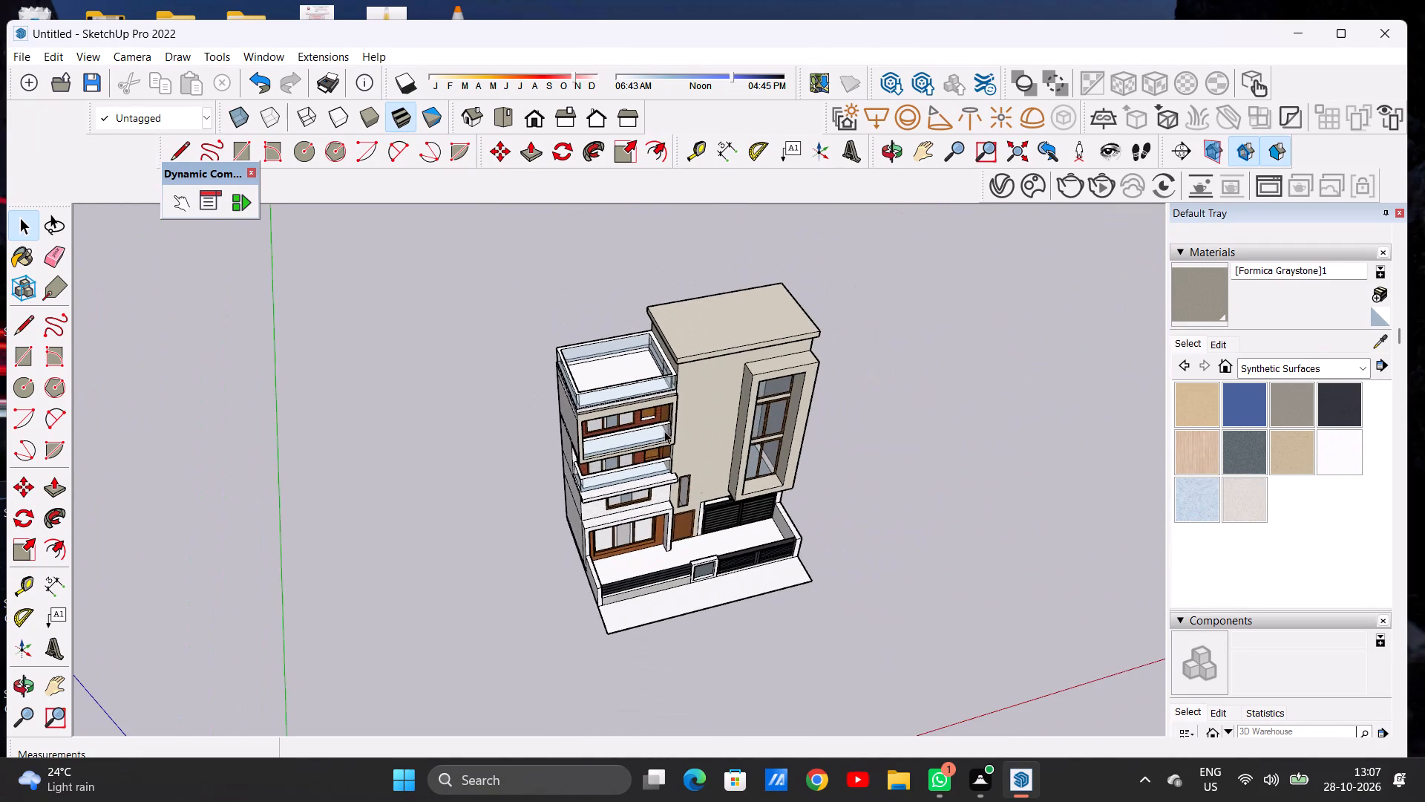
middle_click_drag(688, 452, 545, 281)
scroll(603, 486, "up", 4)
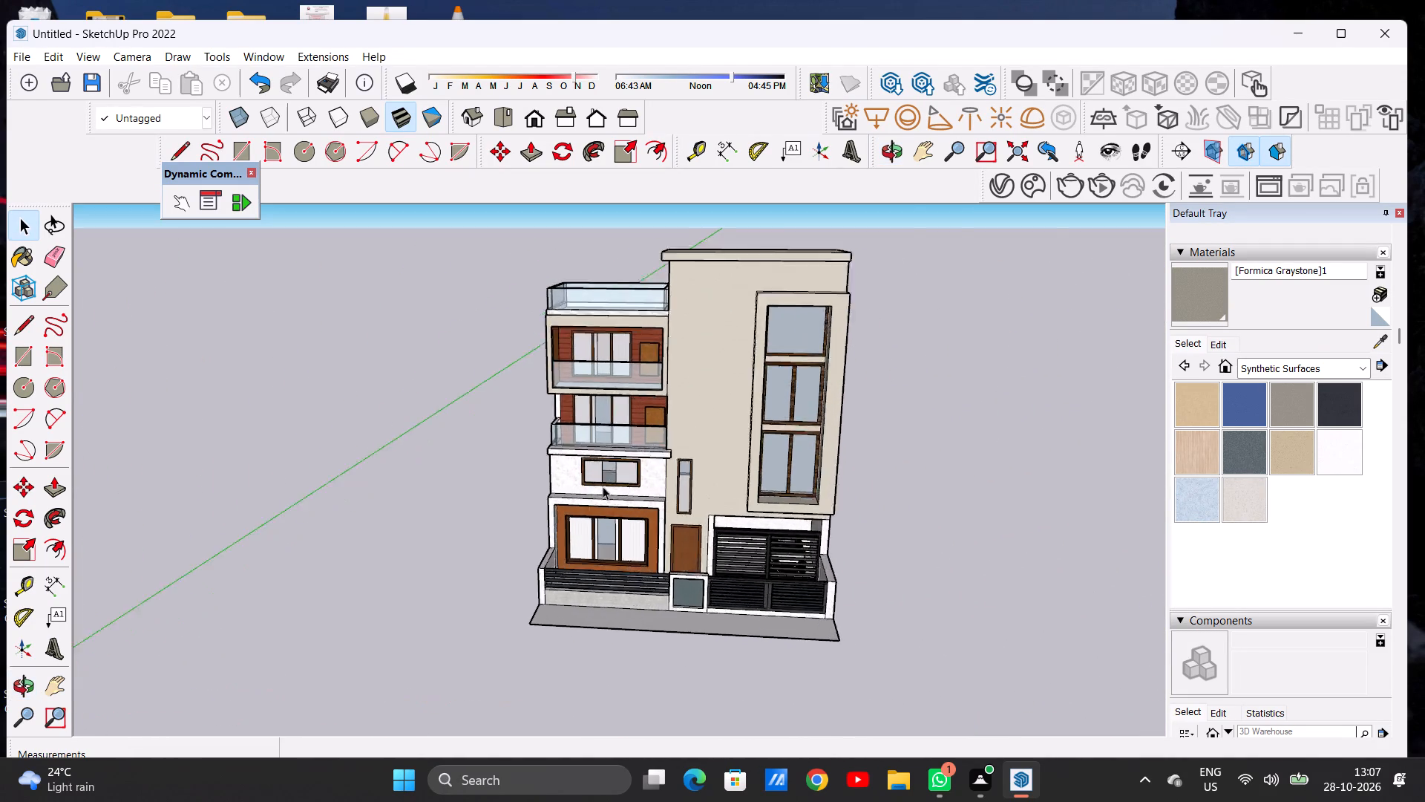
scroll(603, 486, "up", 13)
middle_click_drag(606, 504, 607, 382)
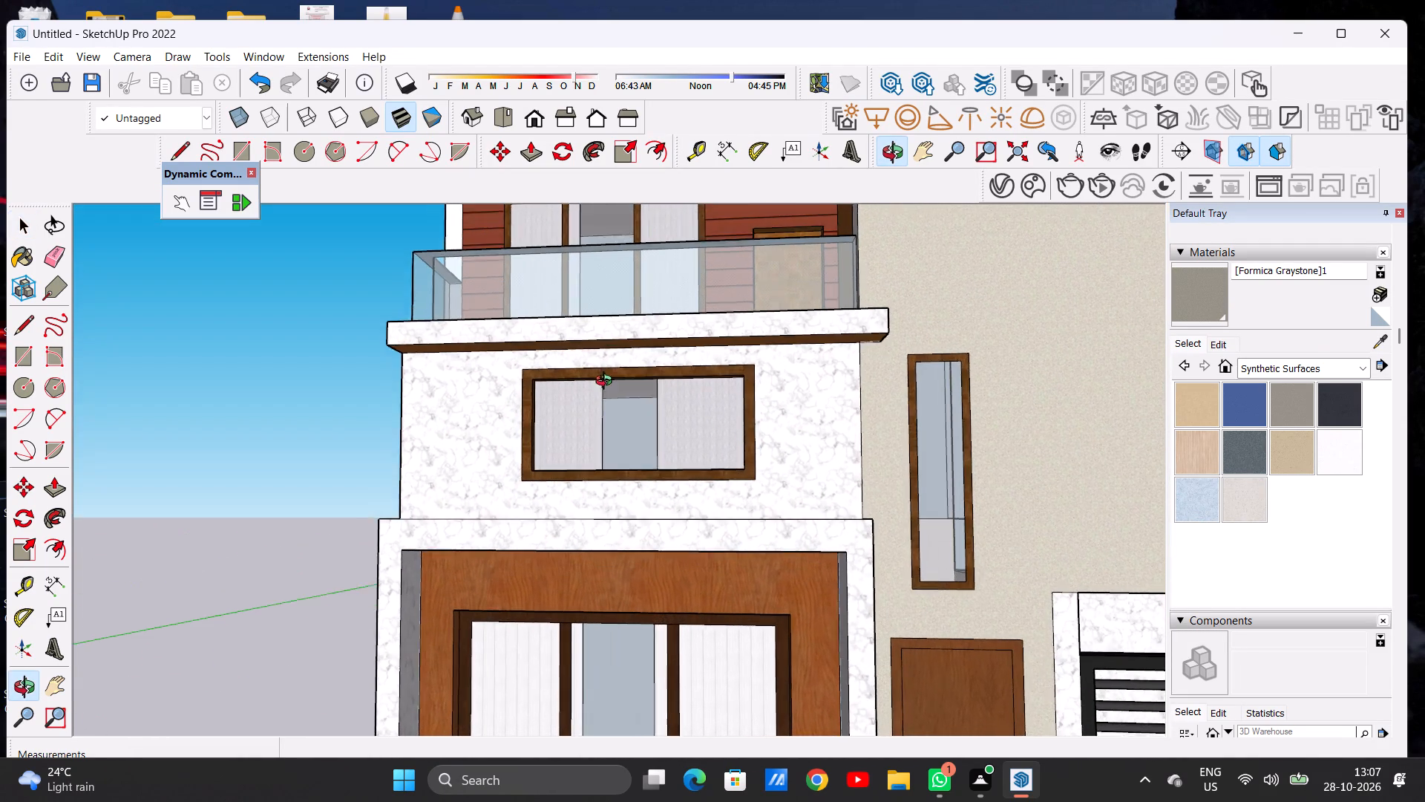
Examine the house's street facade, from the first-floor window and ledges to the full front elevation.
middle_click_drag(607, 382, 607, 381)
middle_click_drag(645, 439, 652, 527)
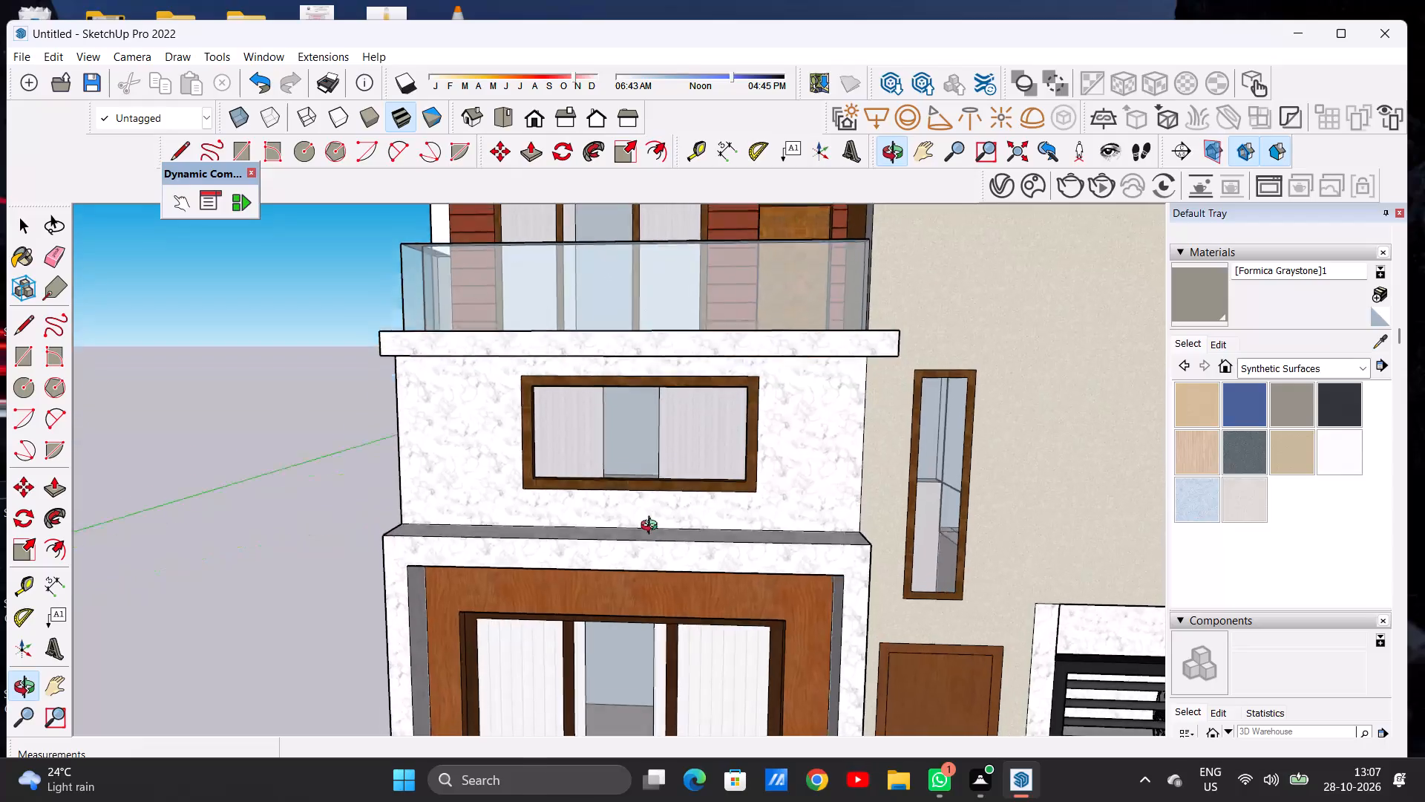
middle_click_drag(652, 527, 646, 544)
scroll(622, 532, "down", 6)
scroll(524, 498, "down", 6)
middle_click_drag(765, 516, 657, 485)
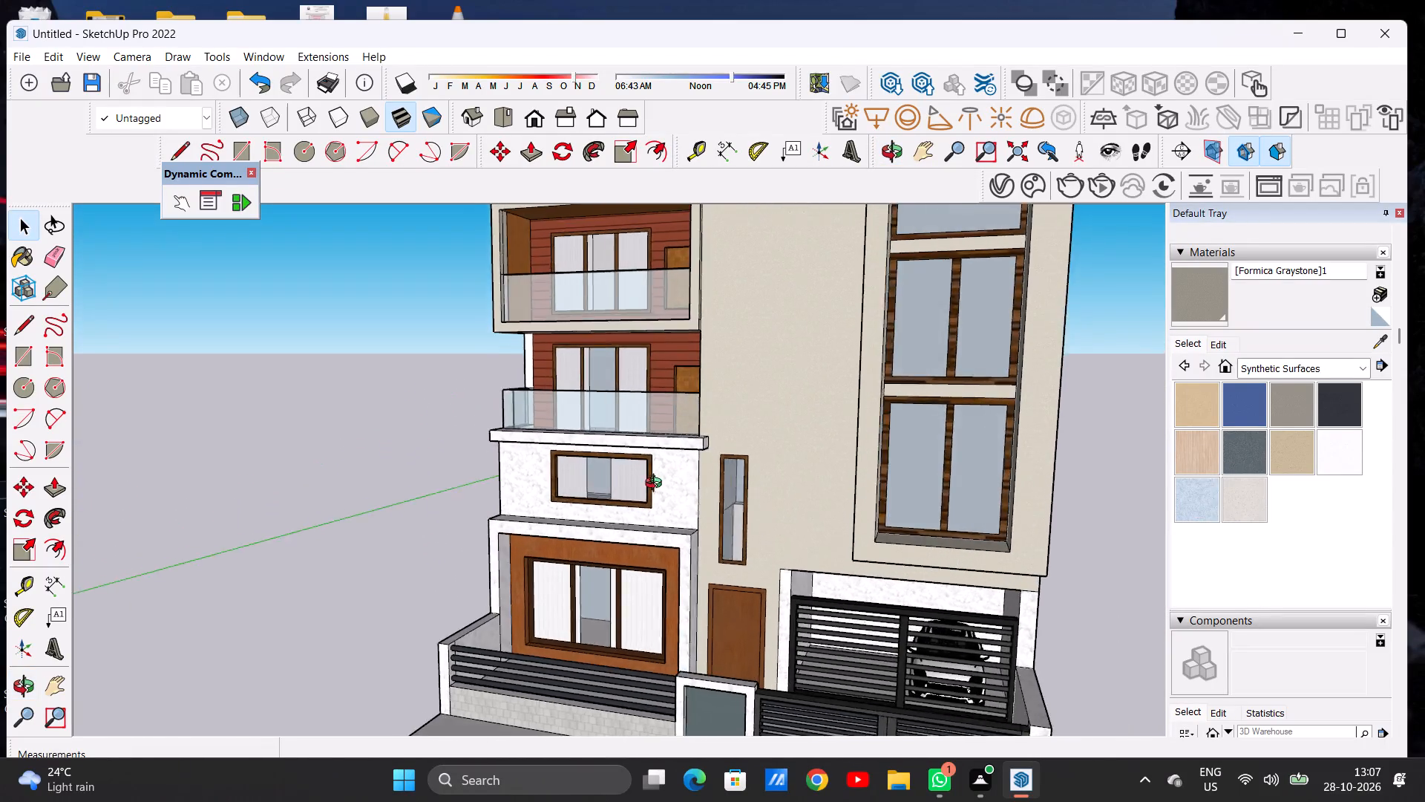
middle_click_drag(657, 485, 854, 457)
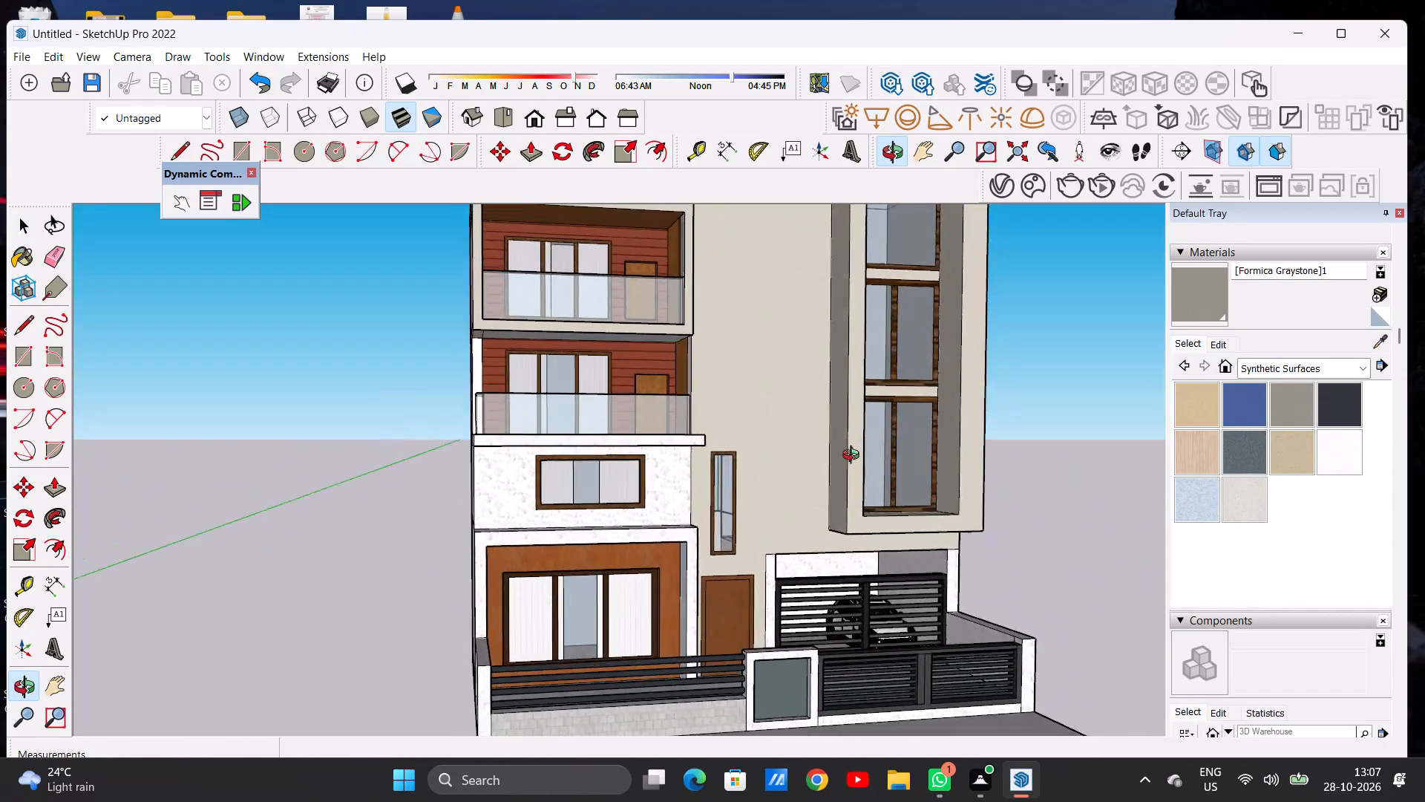
middle_click_drag(854, 457, 767, 507)
scroll(651, 519, "down", 11)
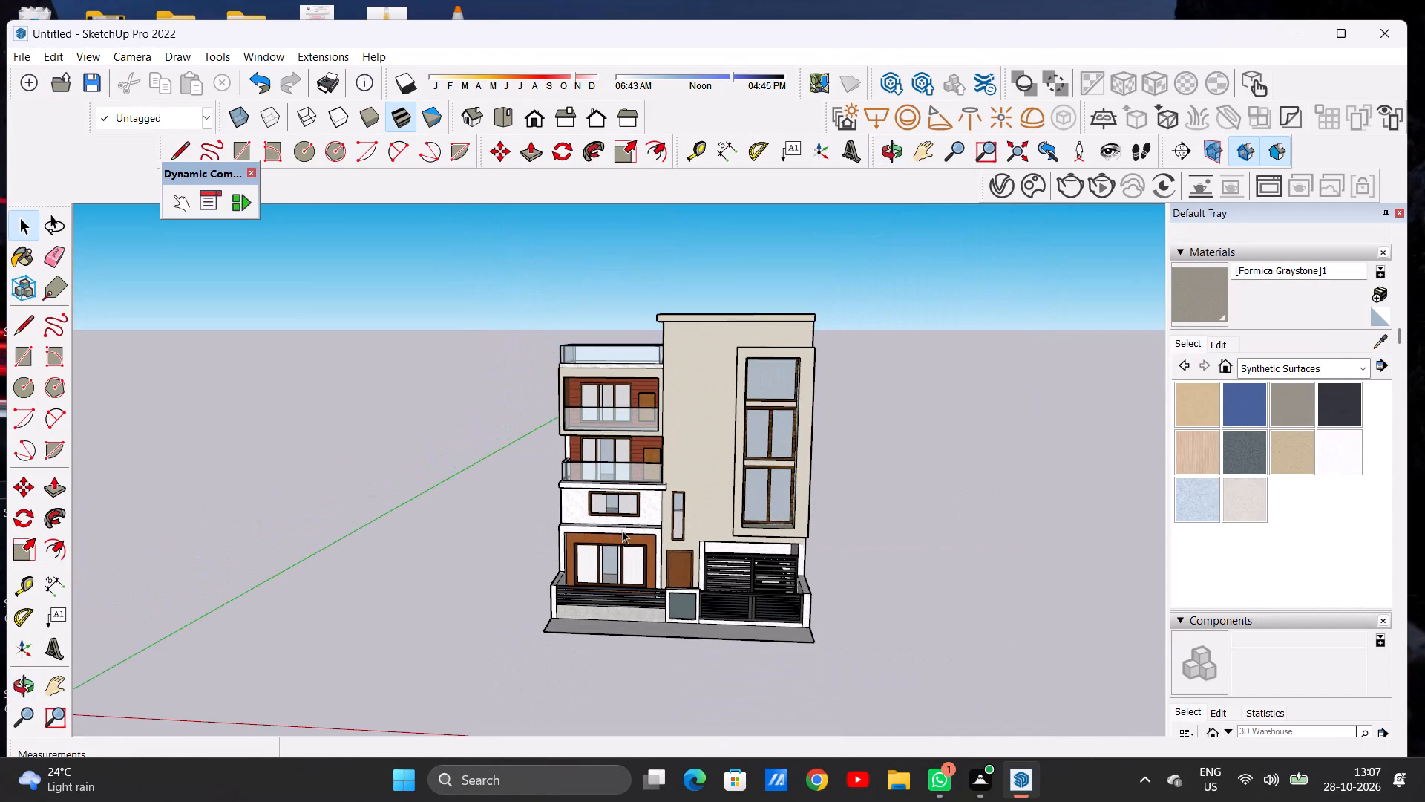
scroll(622, 530, "up", 4)
scroll(622, 530, "down", 1)
scroll(622, 530, "up", 1)
scroll(770, 699, "up", 7)
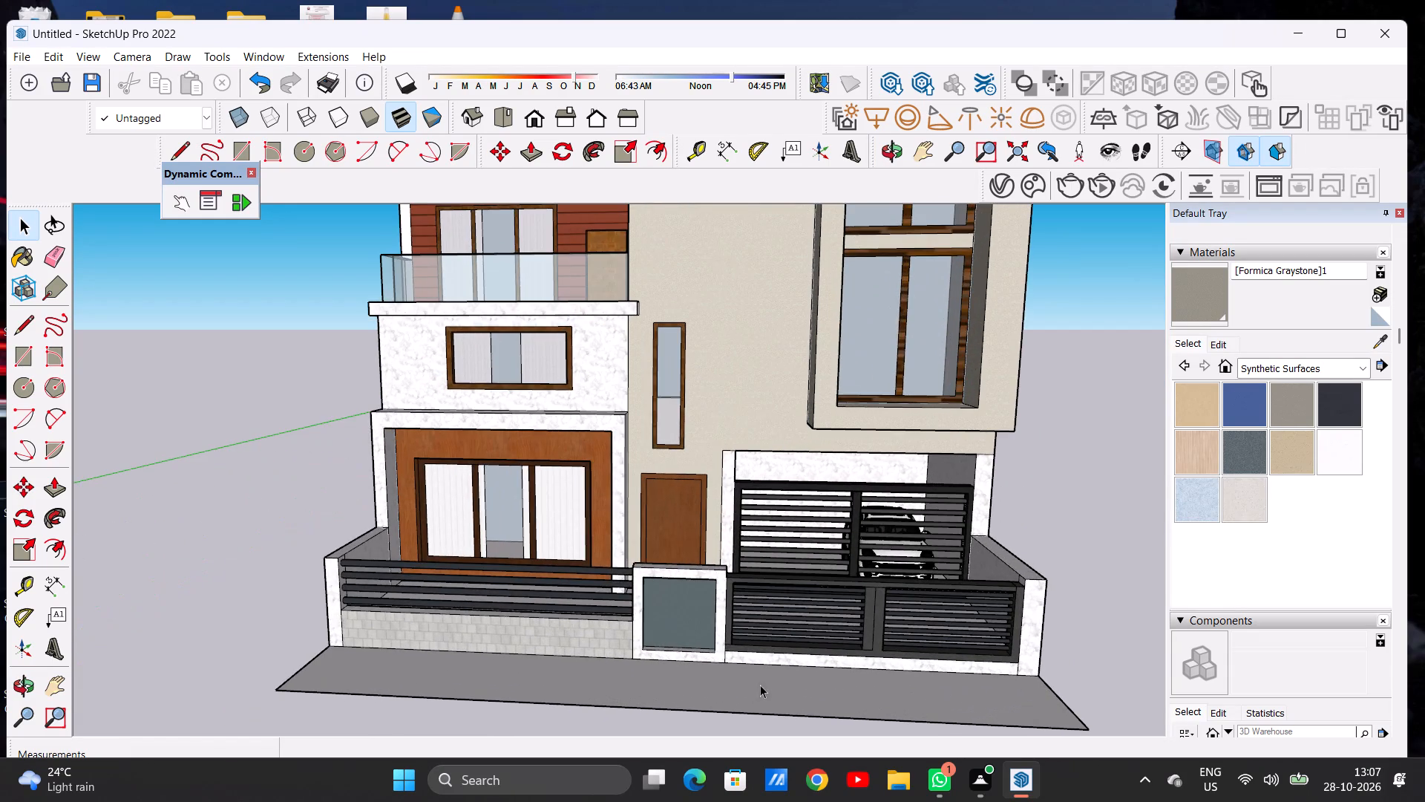
Examine the unpainted forecourt floor and street-side pavement around the boundary wall and gates.
middle_click_drag(751, 653, 697, 715)
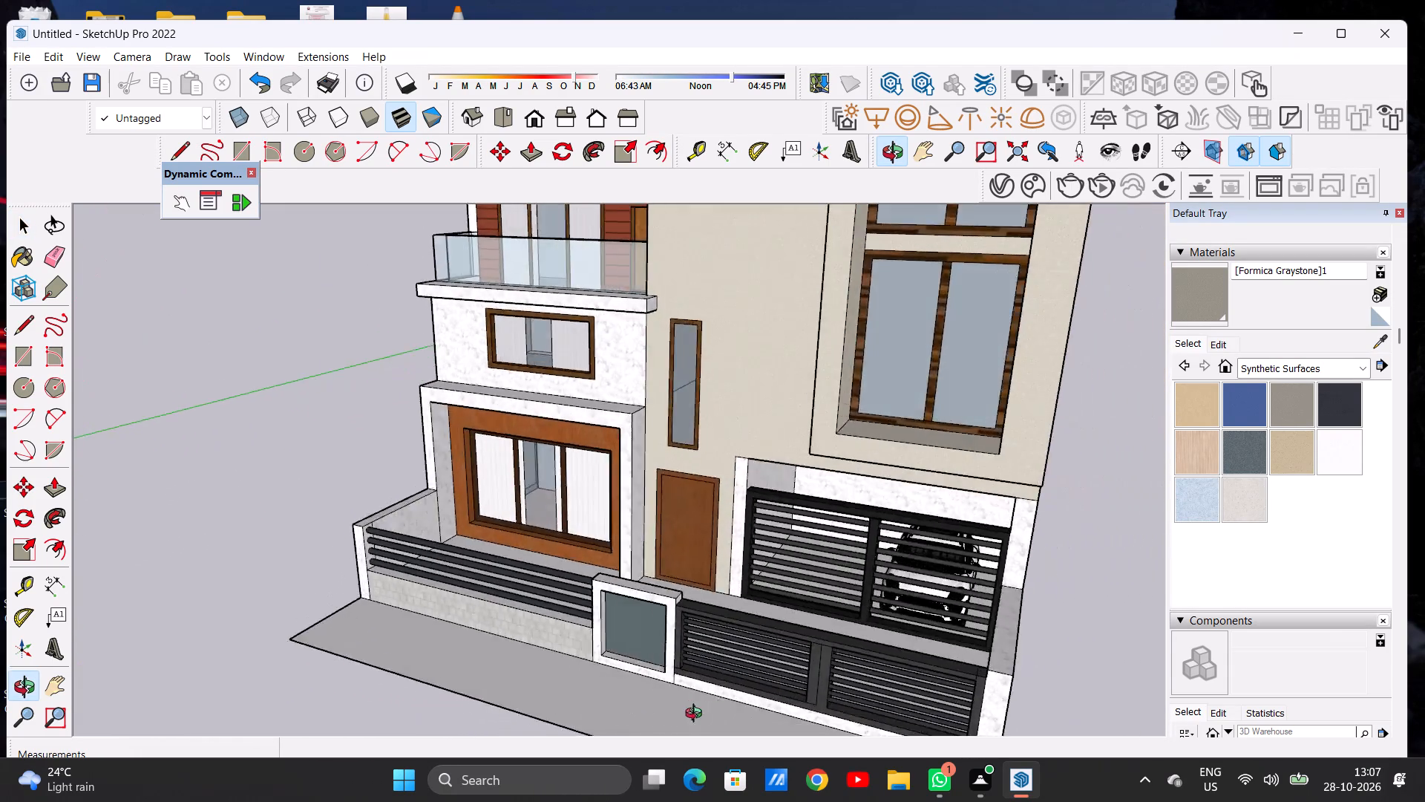
middle_click_drag(697, 715, 842, 720)
scroll(643, 521, "down", 7)
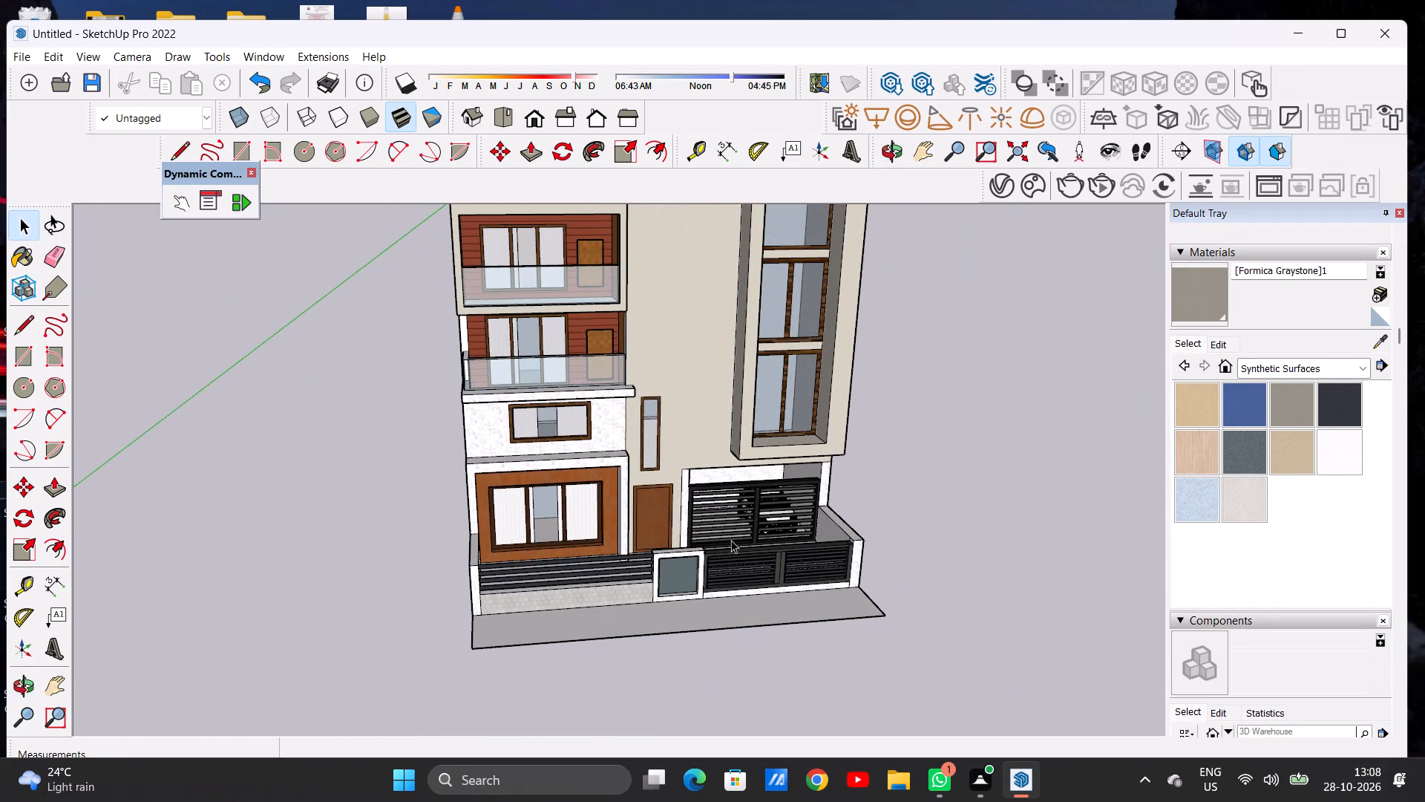
middle_click_drag(730, 539, 696, 584)
scroll(681, 505, "down", 4)
scroll(701, 589, "up", 1)
scroll(701, 589, "down", 2)
scroll(701, 589, "up", 2)
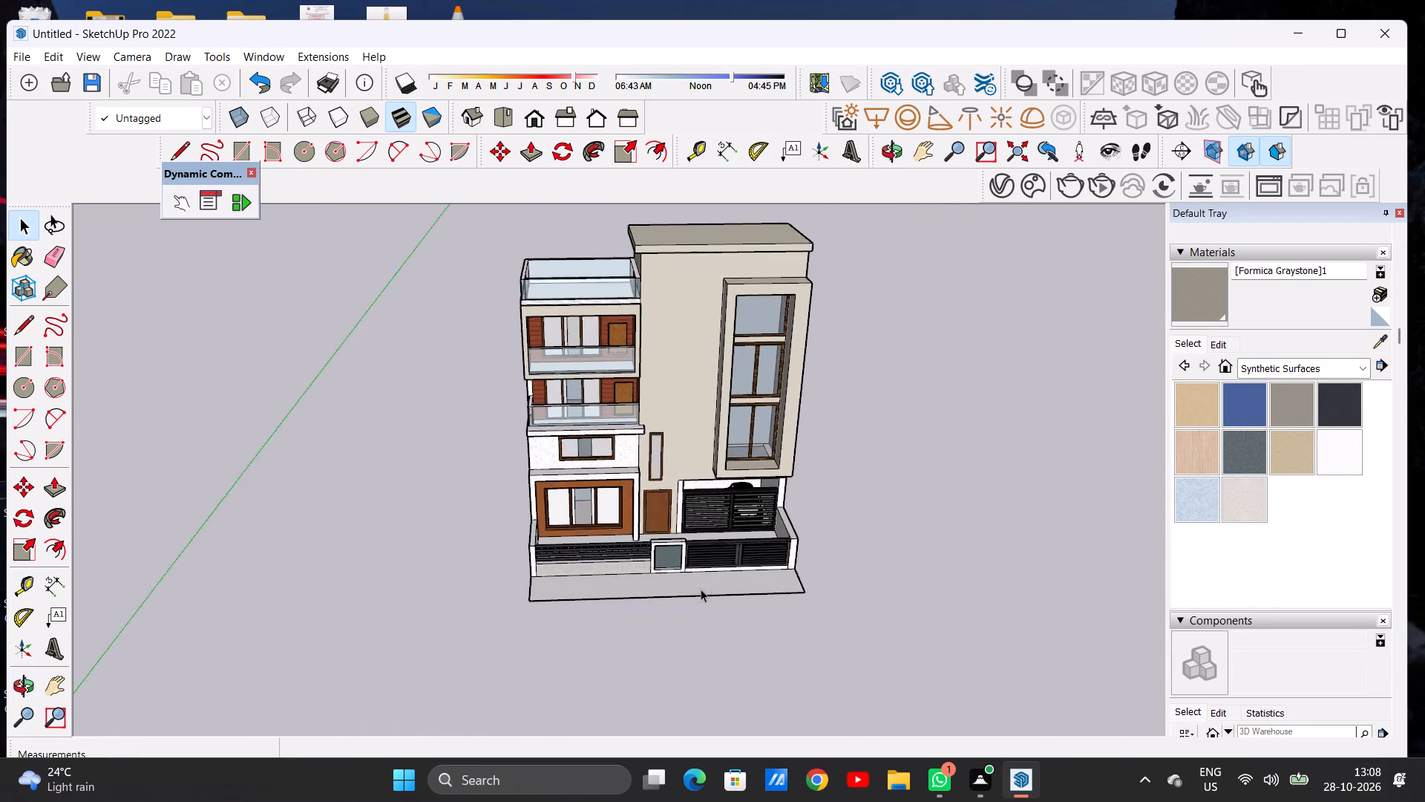
scroll(701, 589, "up", 5)
middle_click_drag(690, 561, 663, 682)
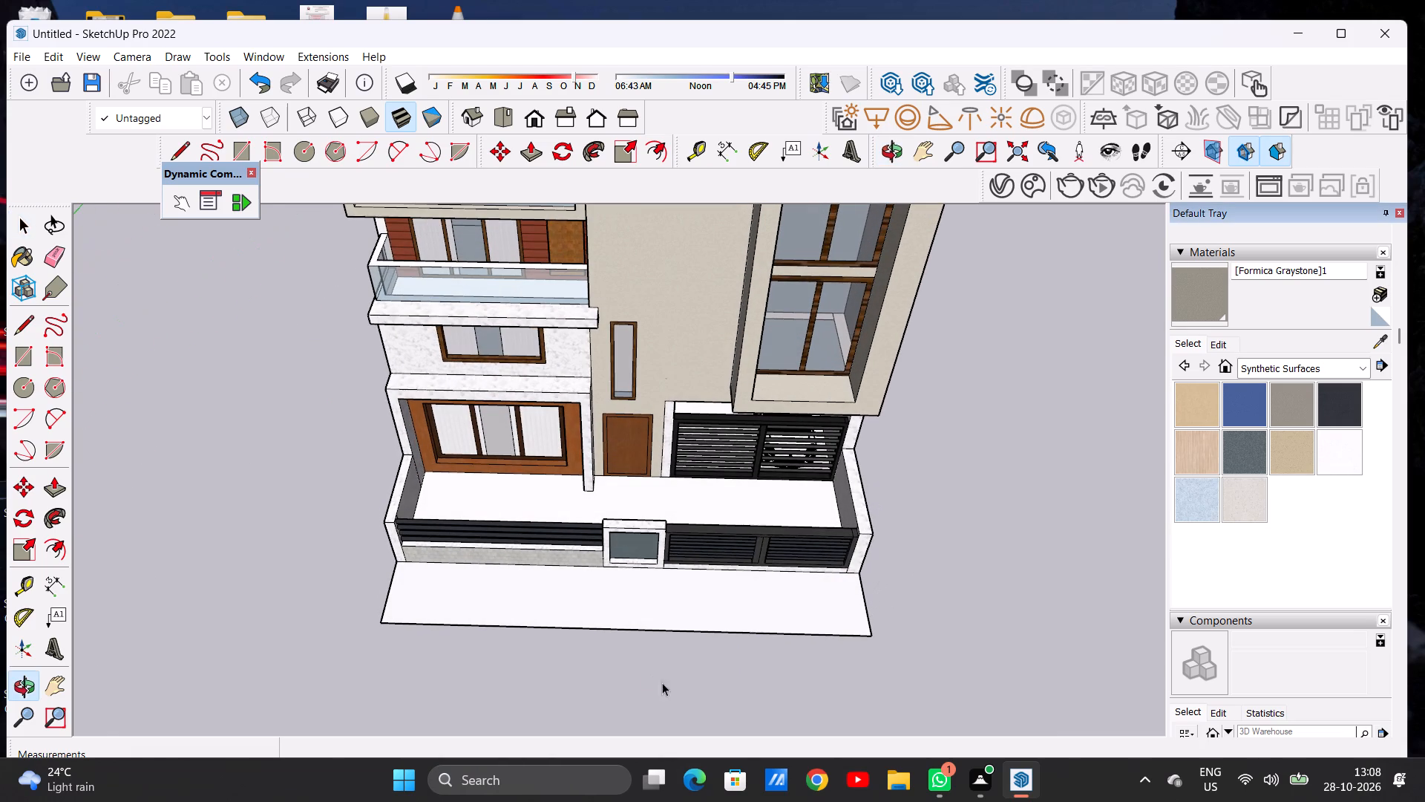
scroll(663, 616, "up", 6)
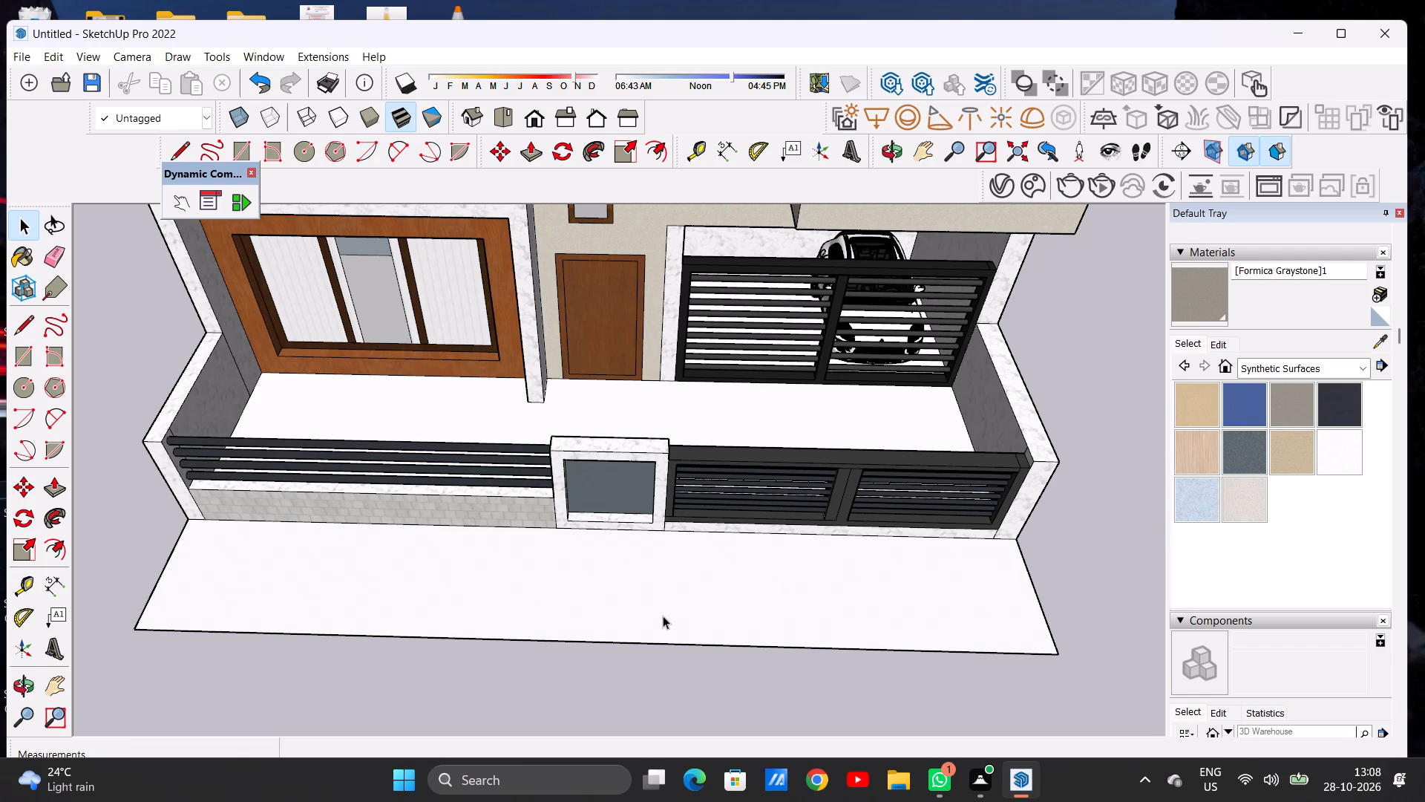
scroll(659, 550, "down", 6)
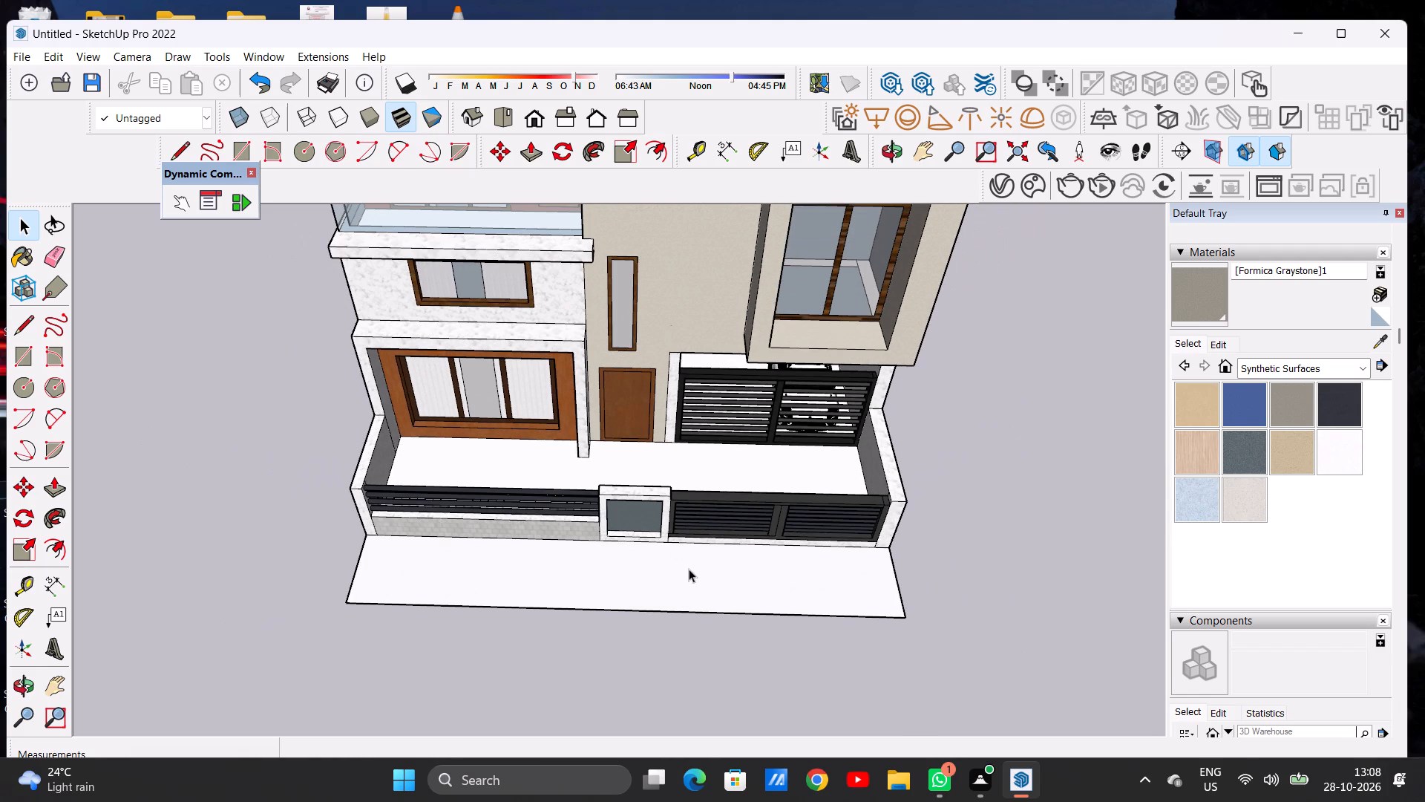
scroll(733, 573, "up", 1)
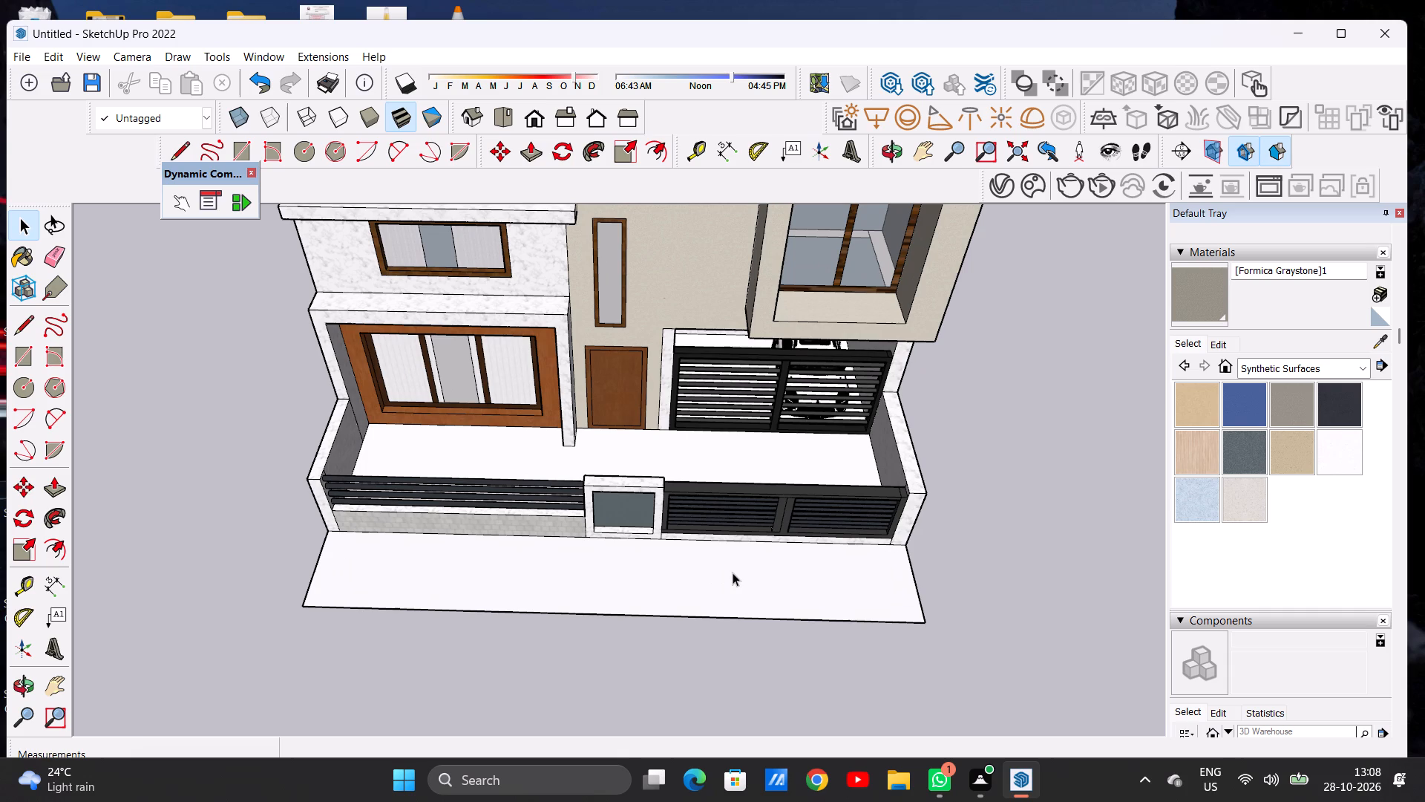
middle_click_drag(710, 564, 710, 580)
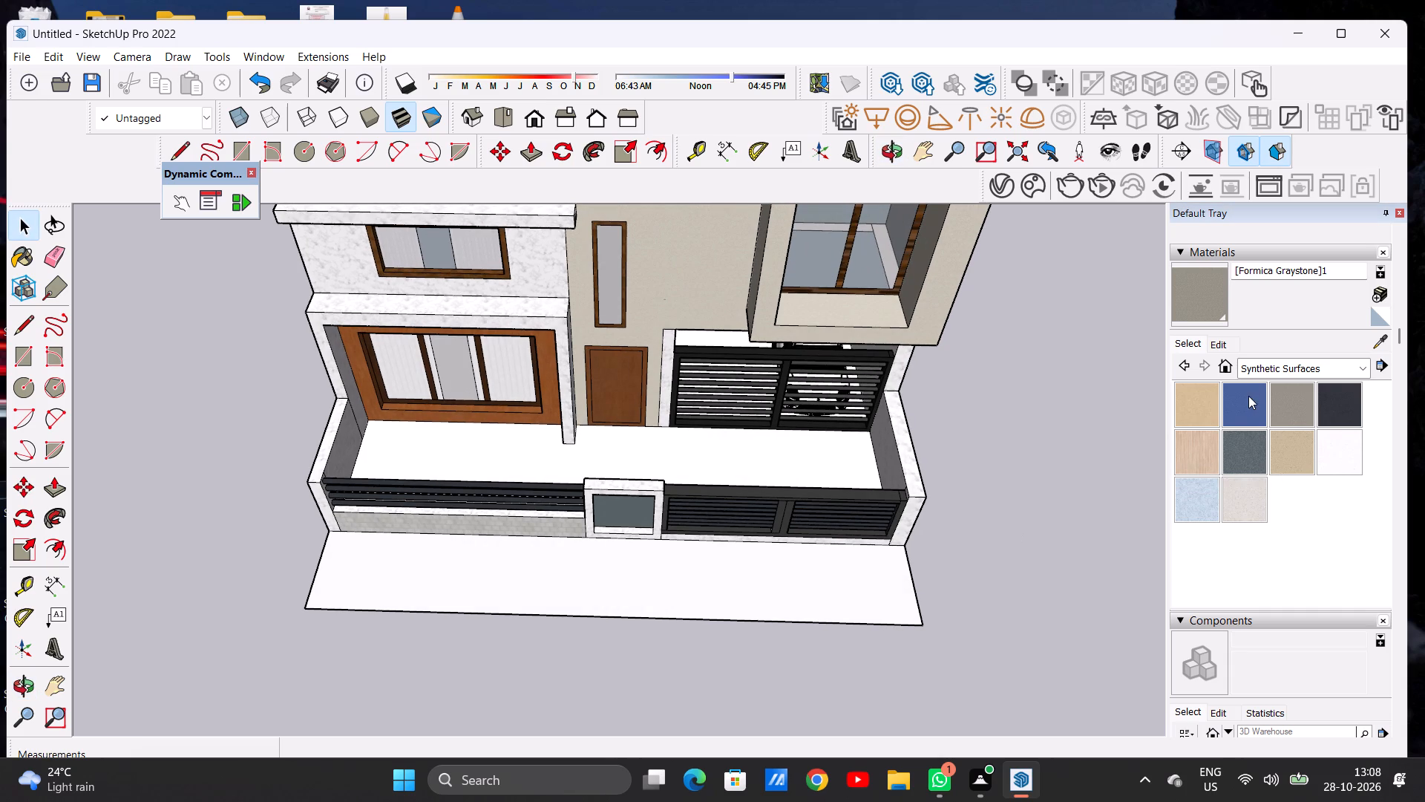
Browse the Brick, Cladding and Siding, Window Coverings, and Landscaping, Fencing and Vegetation materials for a suitable finish.
left_click(1254, 369)
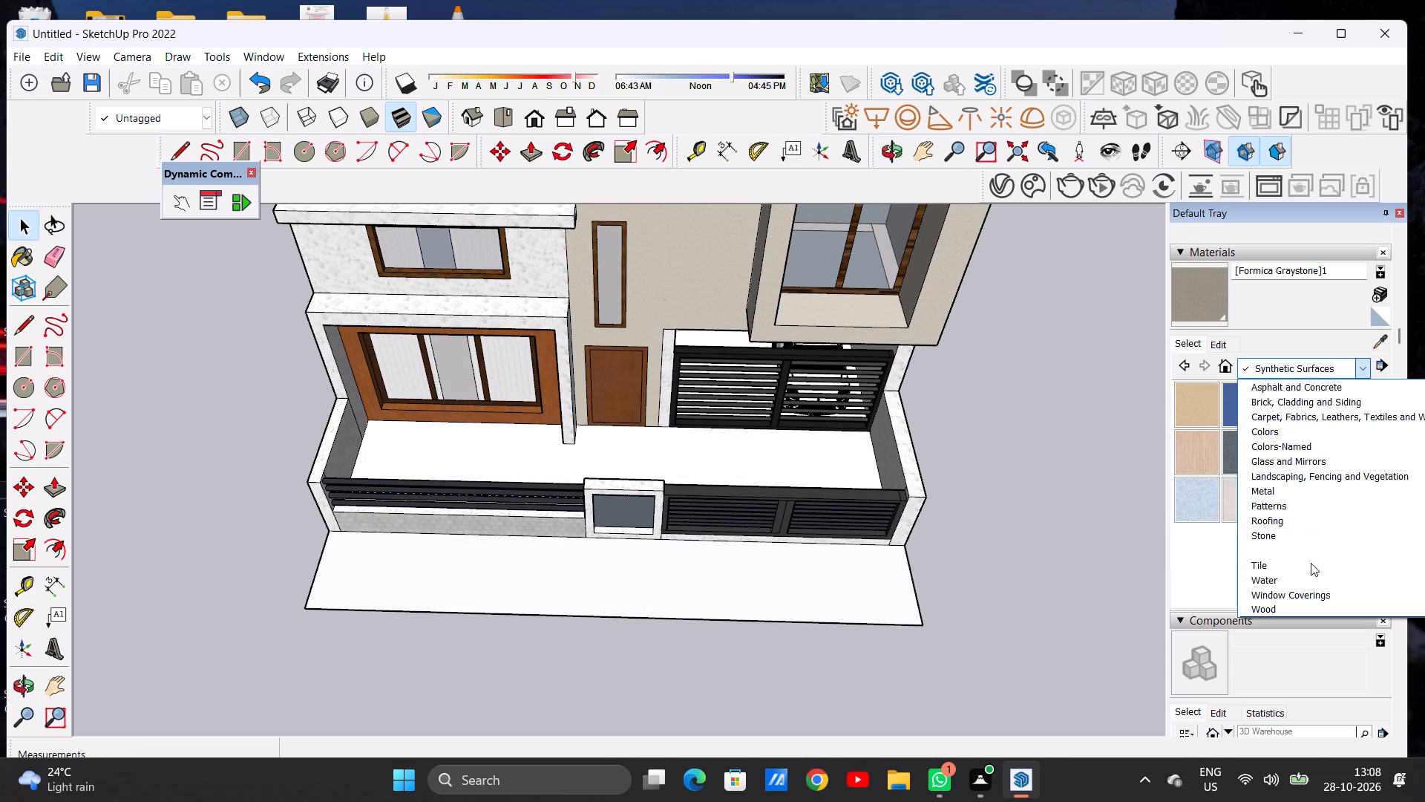
left_click(1301, 400)
scroll(1240, 460, "down", 1)
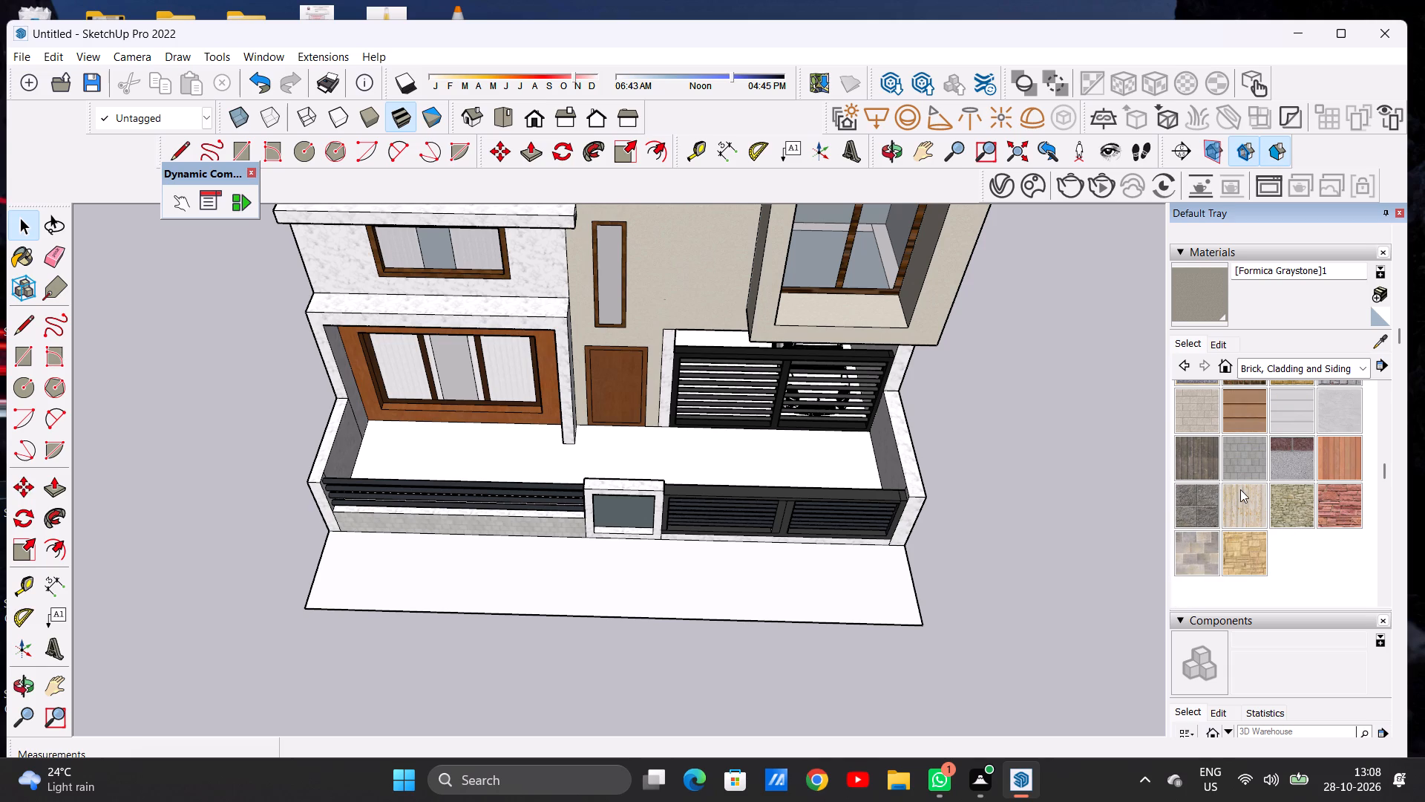
scroll(1240, 489, "up", 3)
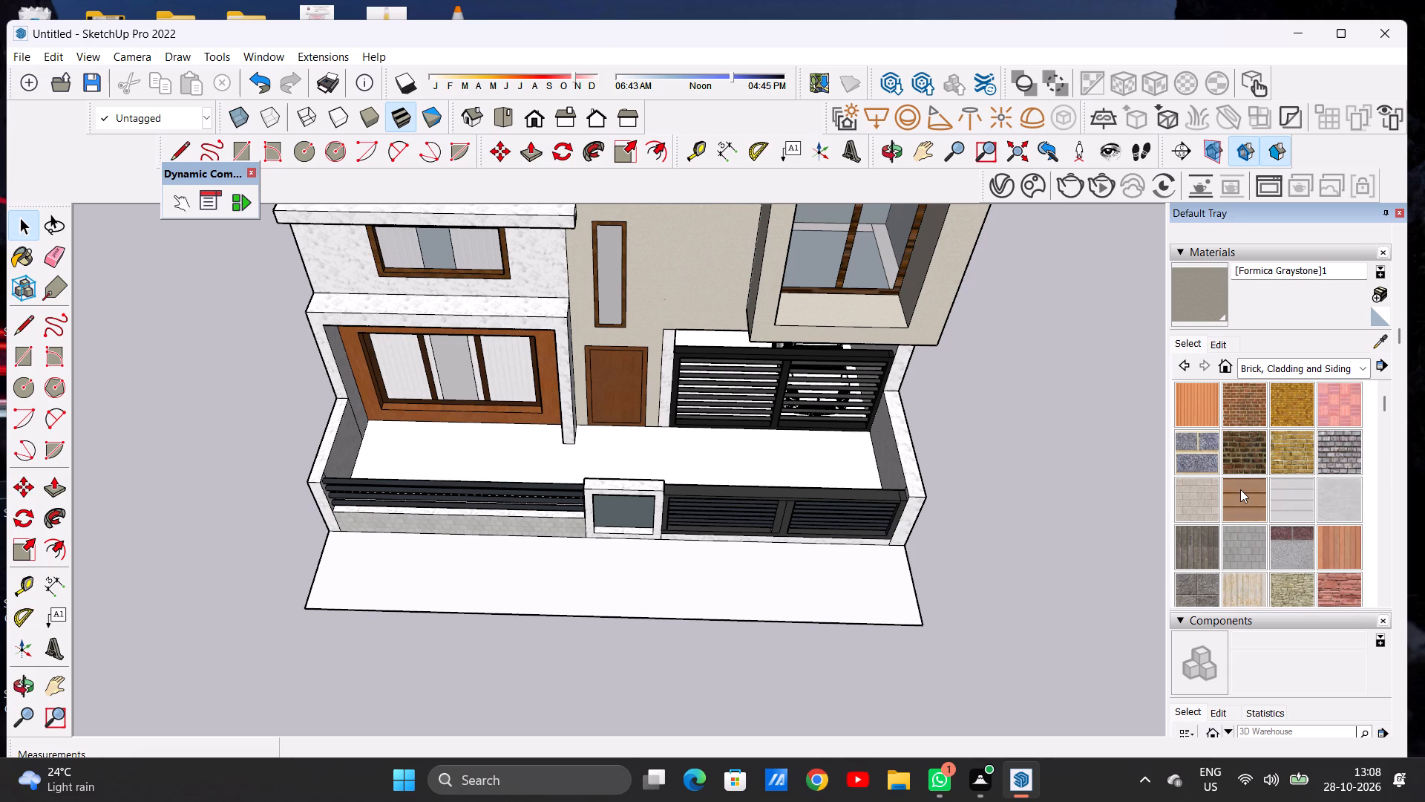
scroll(1240, 489, "down", 3)
scroll(1240, 489, "up", 1)
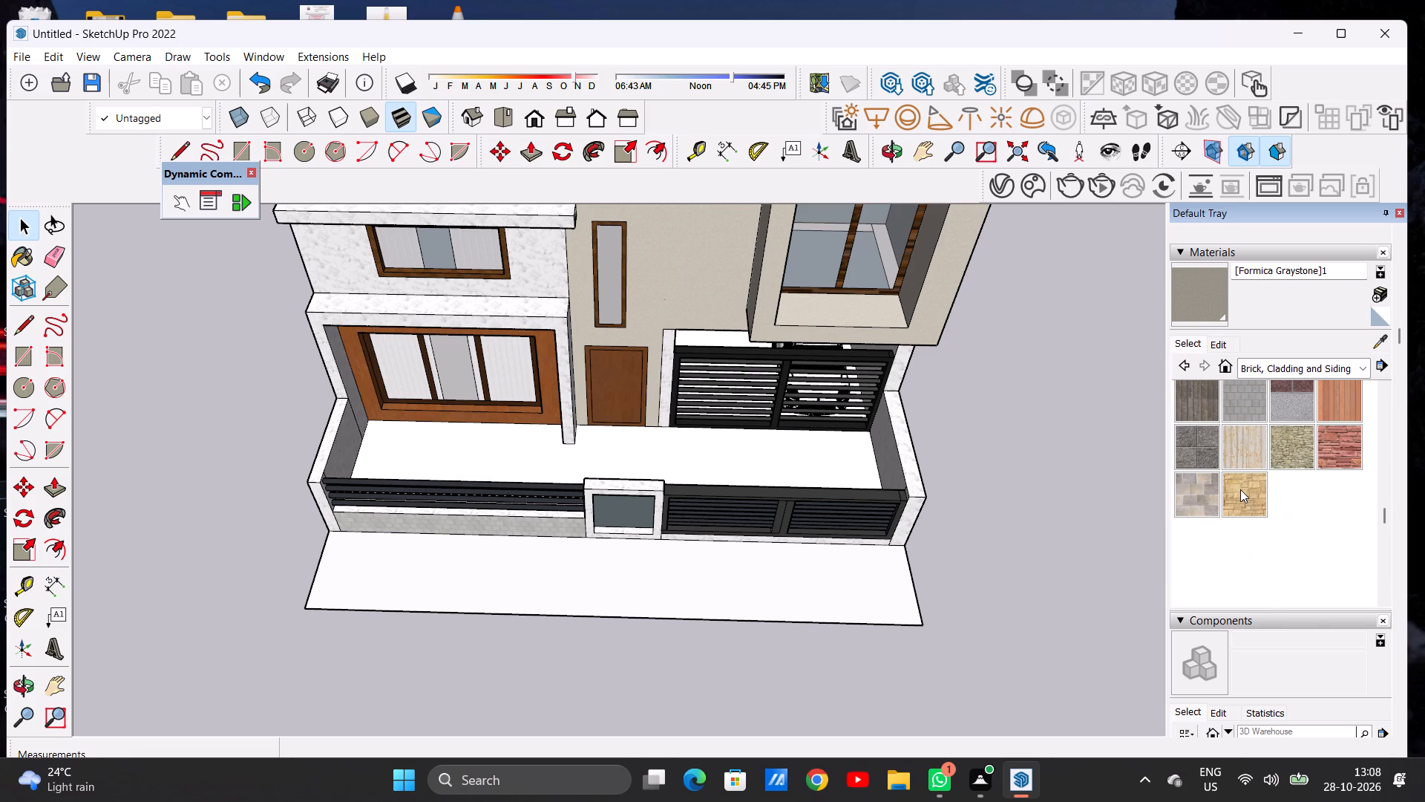
scroll(1240, 489, "up", 2)
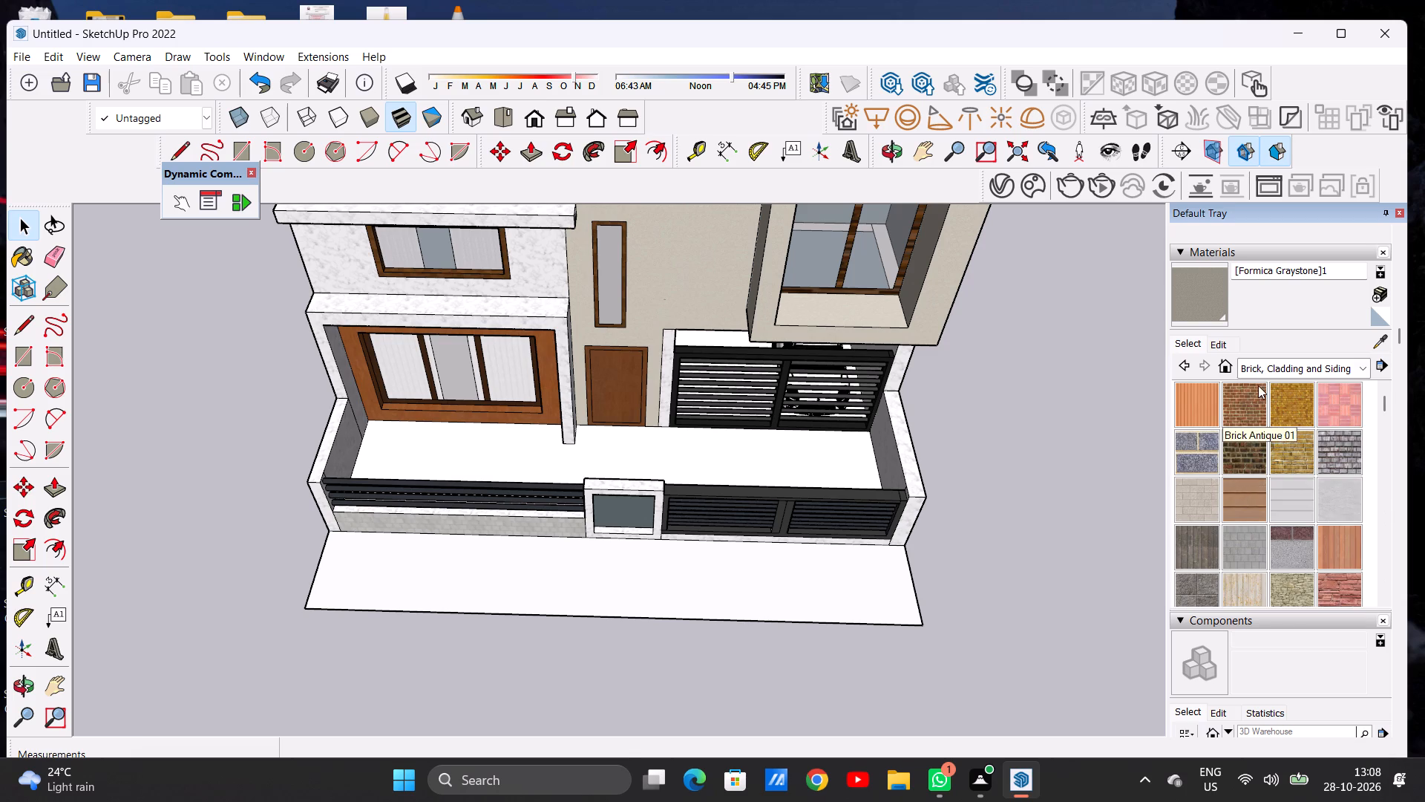
double_click(1257, 369)
left_click(1257, 369)
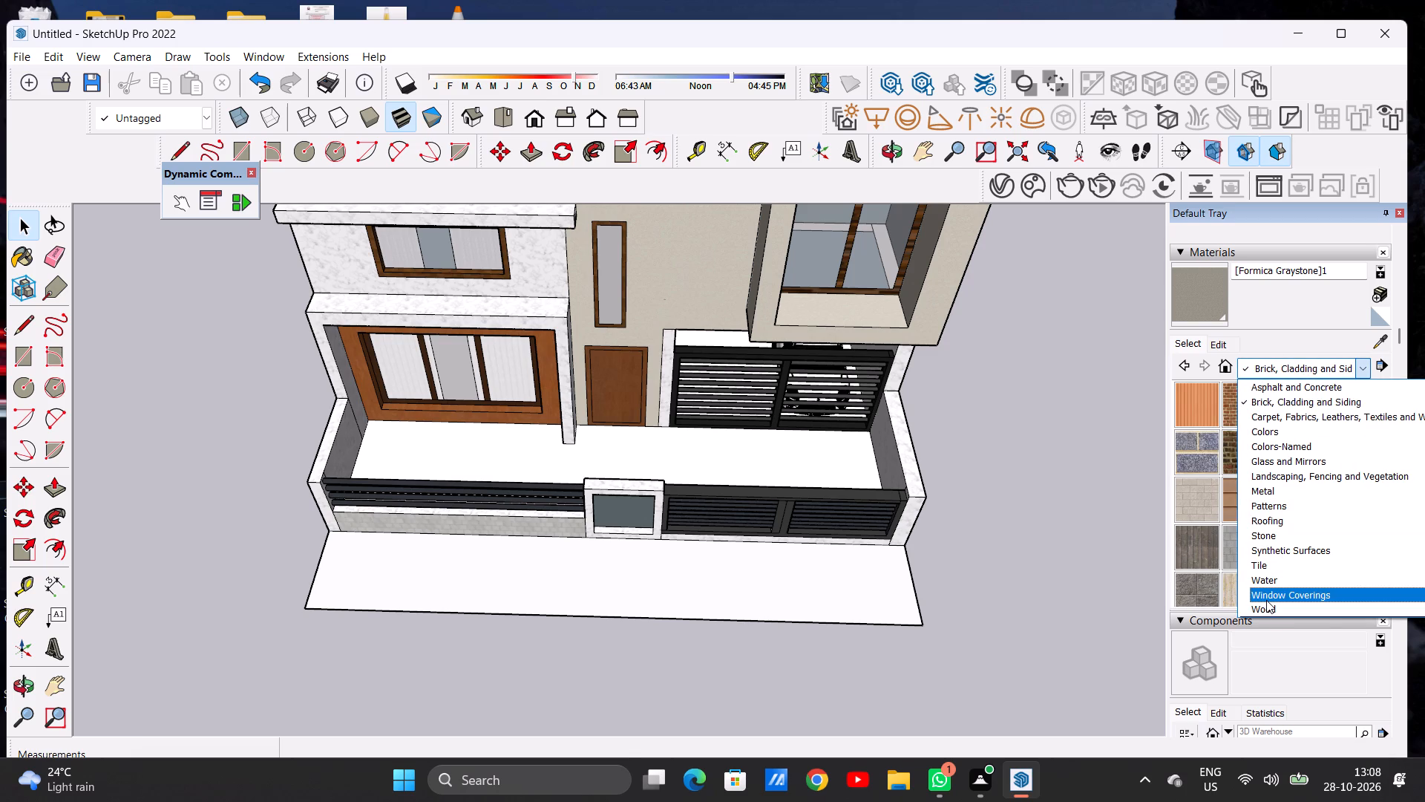
left_click(1266, 600)
left_click(1261, 371)
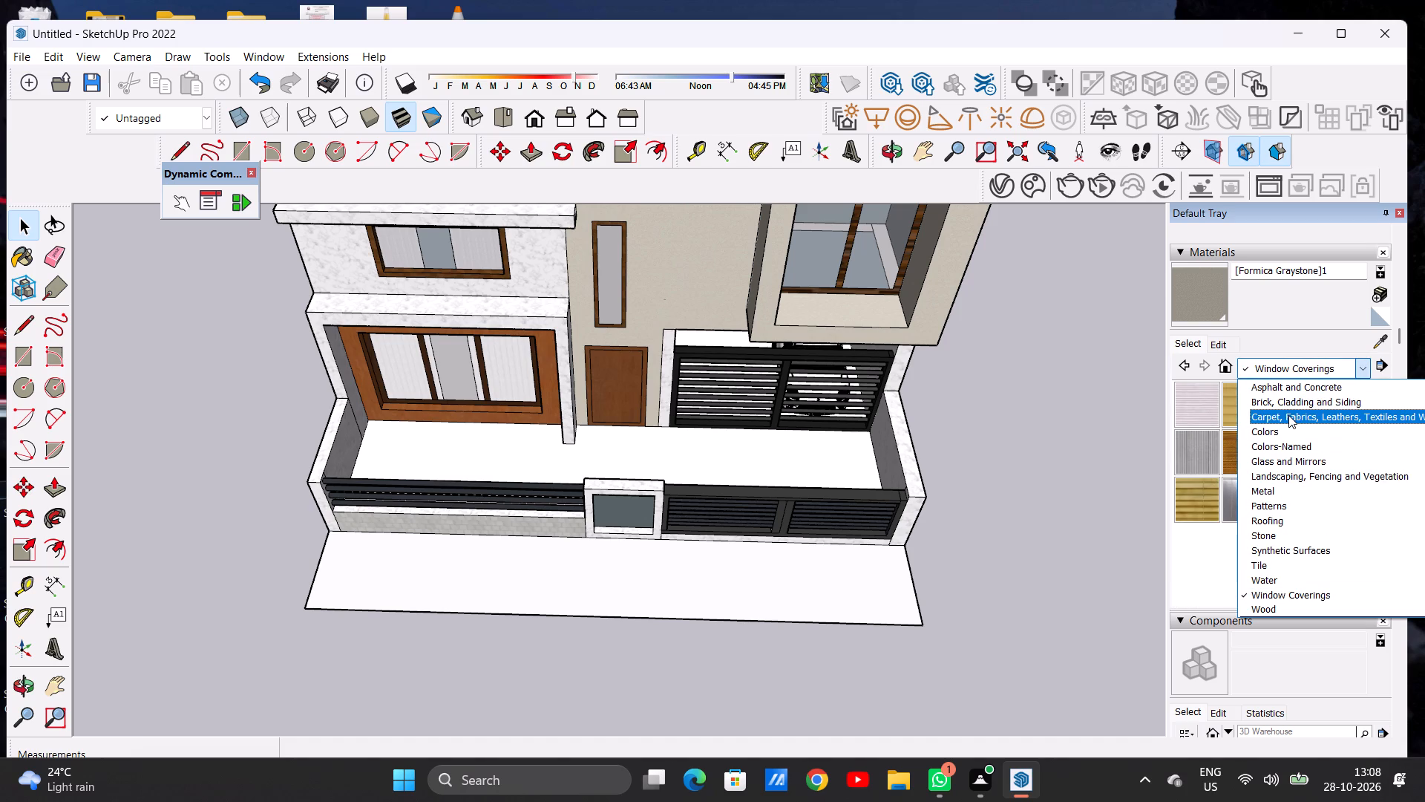
left_click(1297, 477)
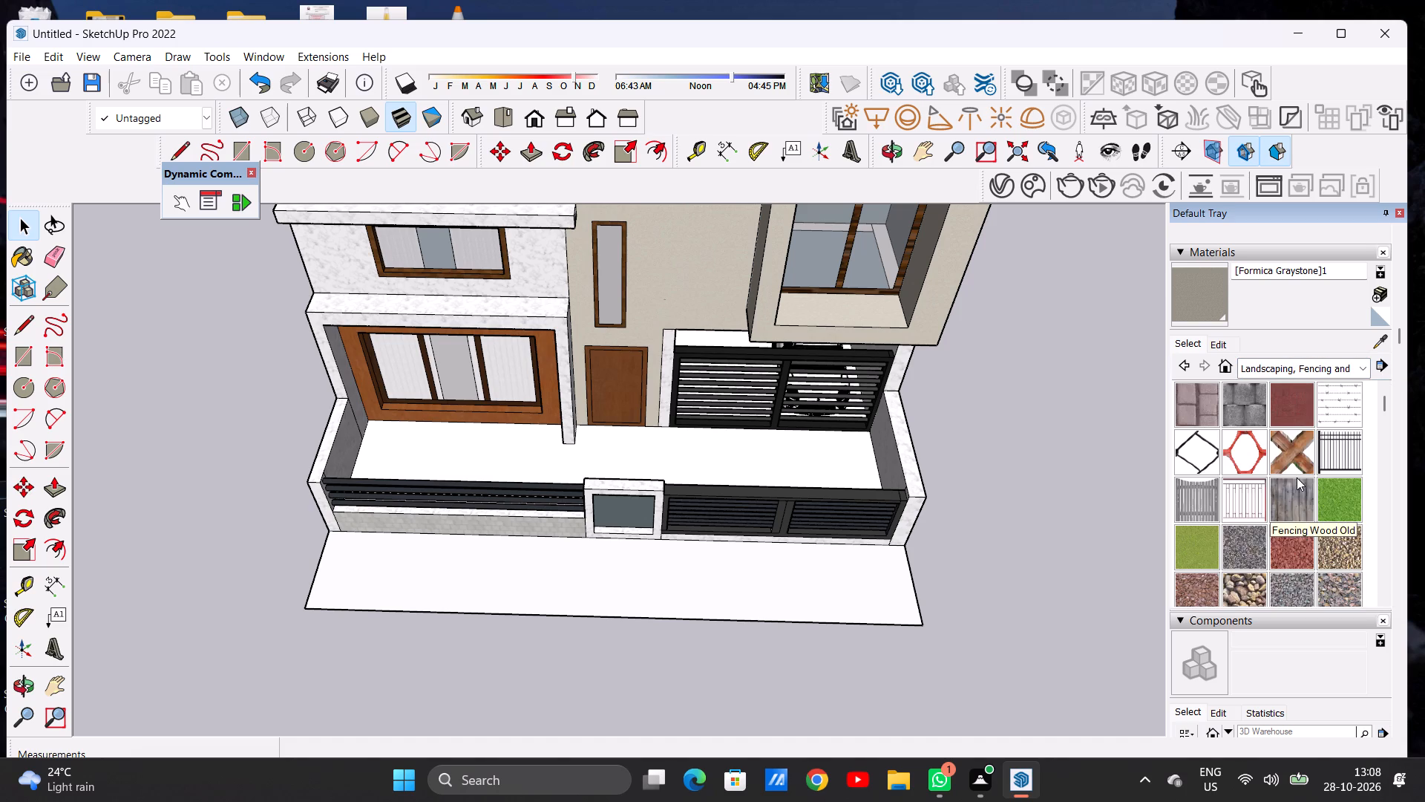
scroll(1234, 461, "down", 5)
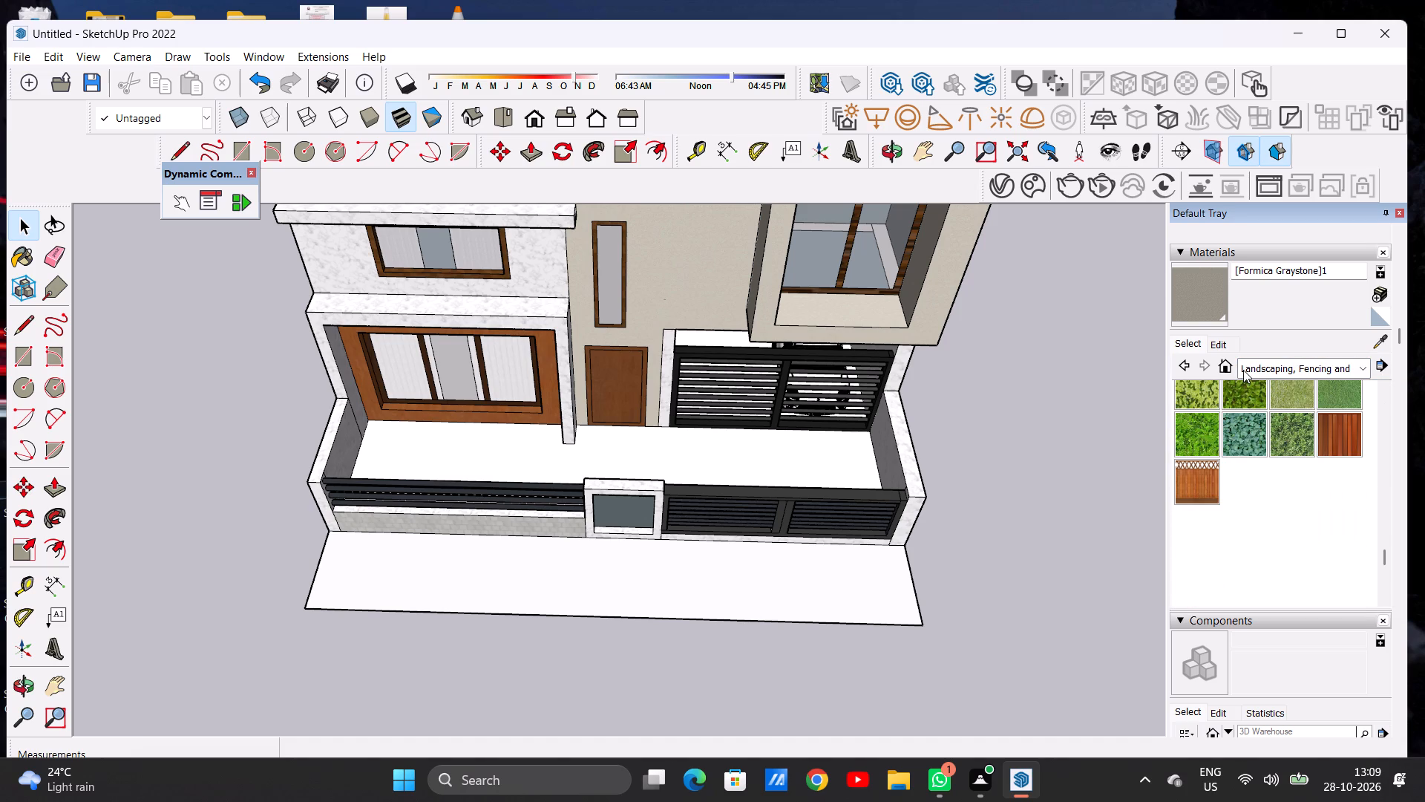
left_click(1243, 370)
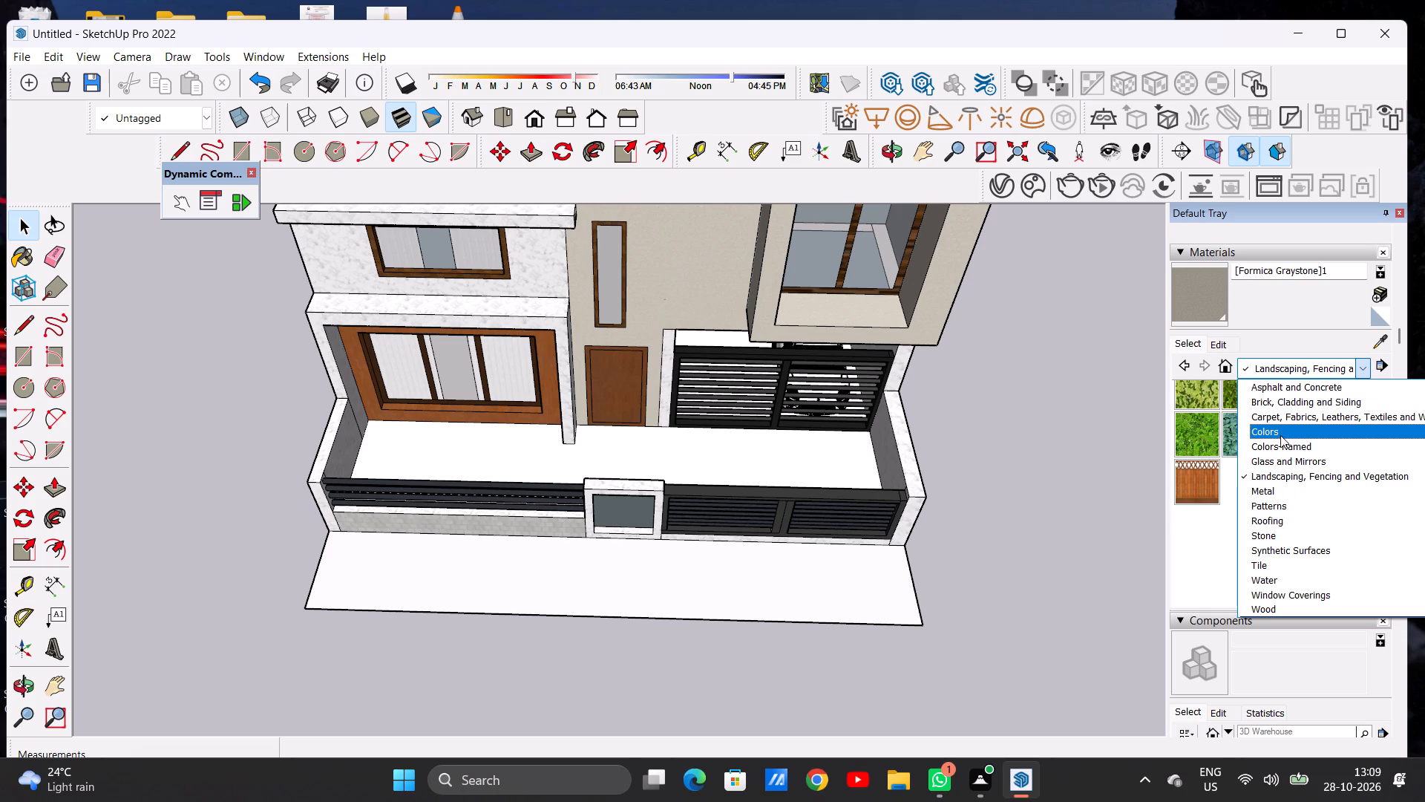
left_click(1280, 402)
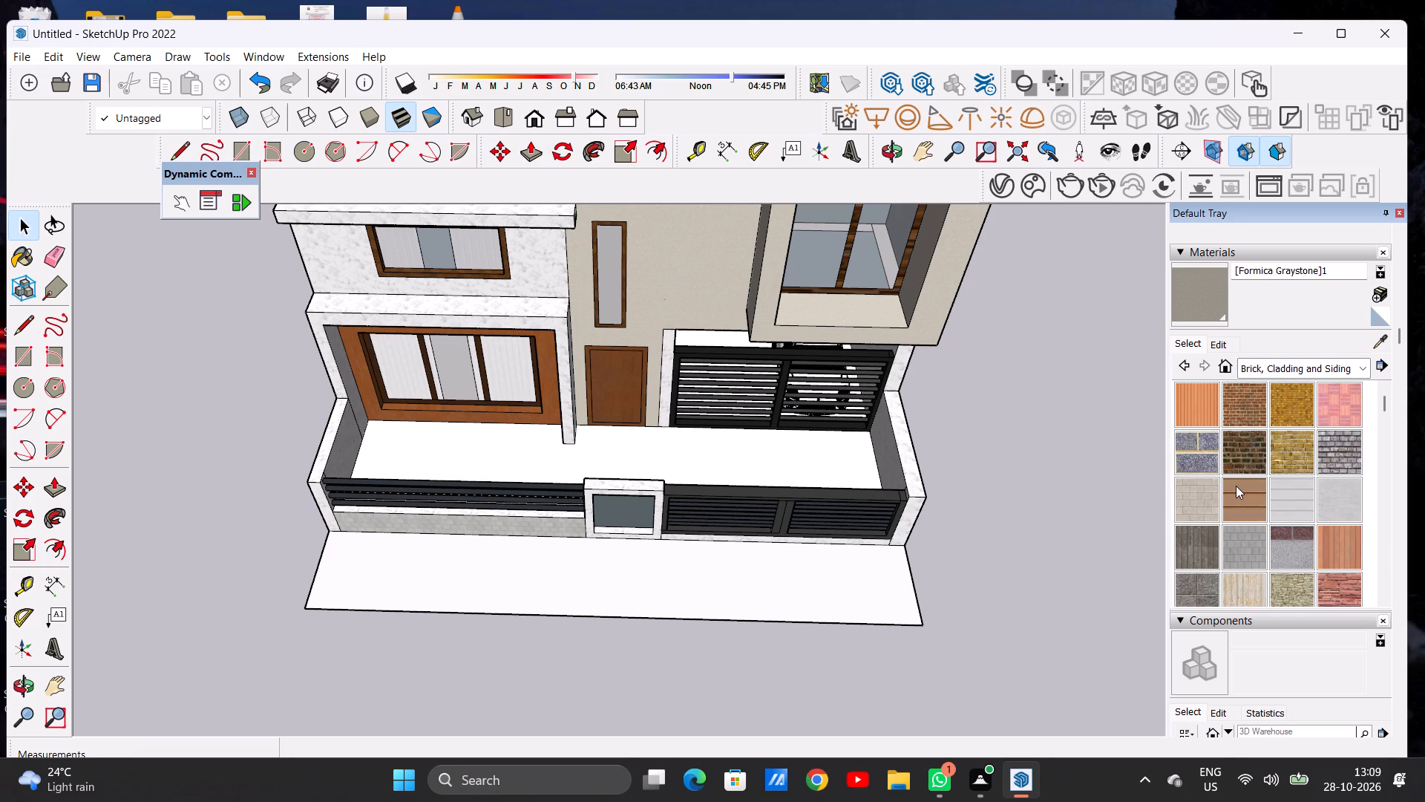
scroll(1236, 486, "down", 1)
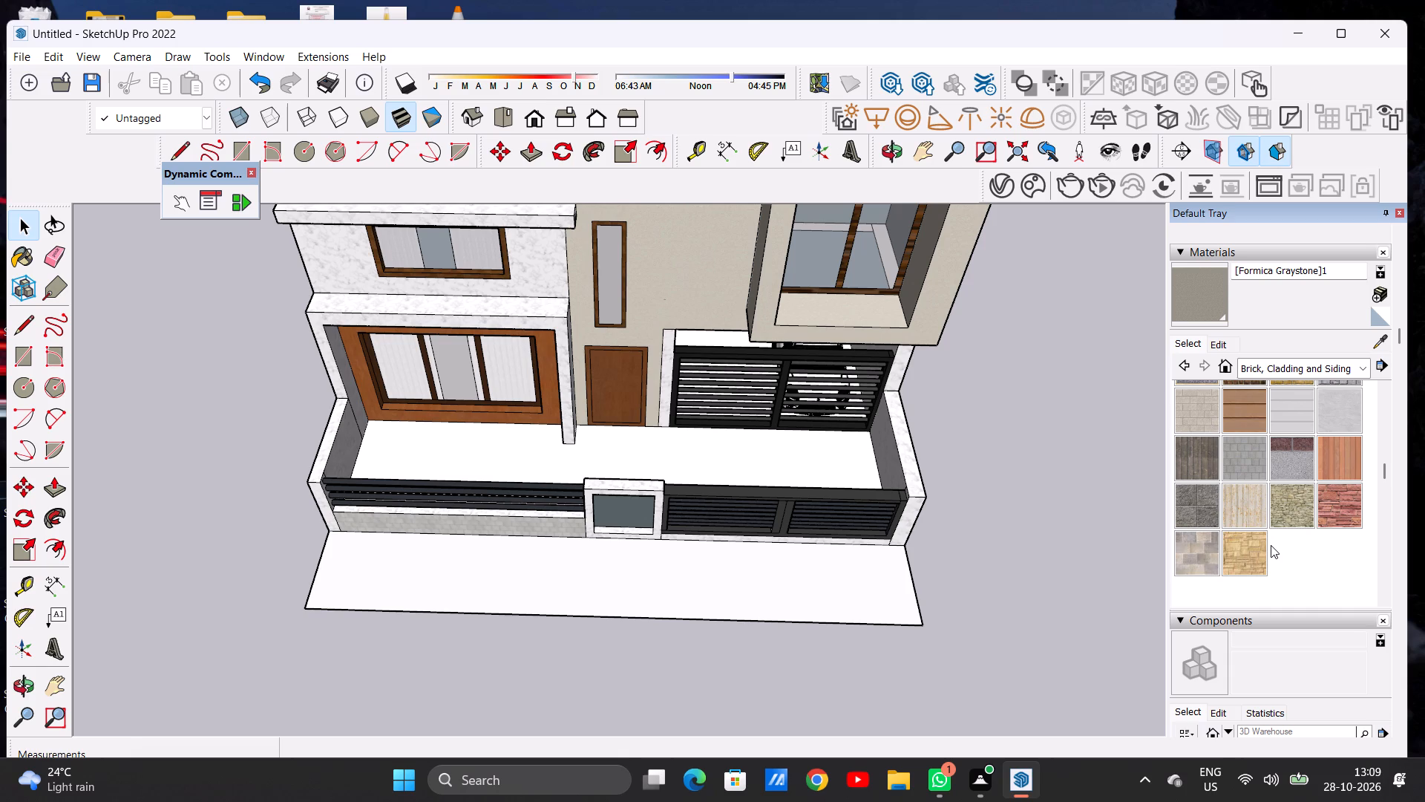
scroll(1271, 545, "up", 1)
Browse the Synthetic Surfaces, Landscaping, Carpet and Fabrics, and Brick and Cladding materials for a suitable ground finish.
left_click(1249, 367)
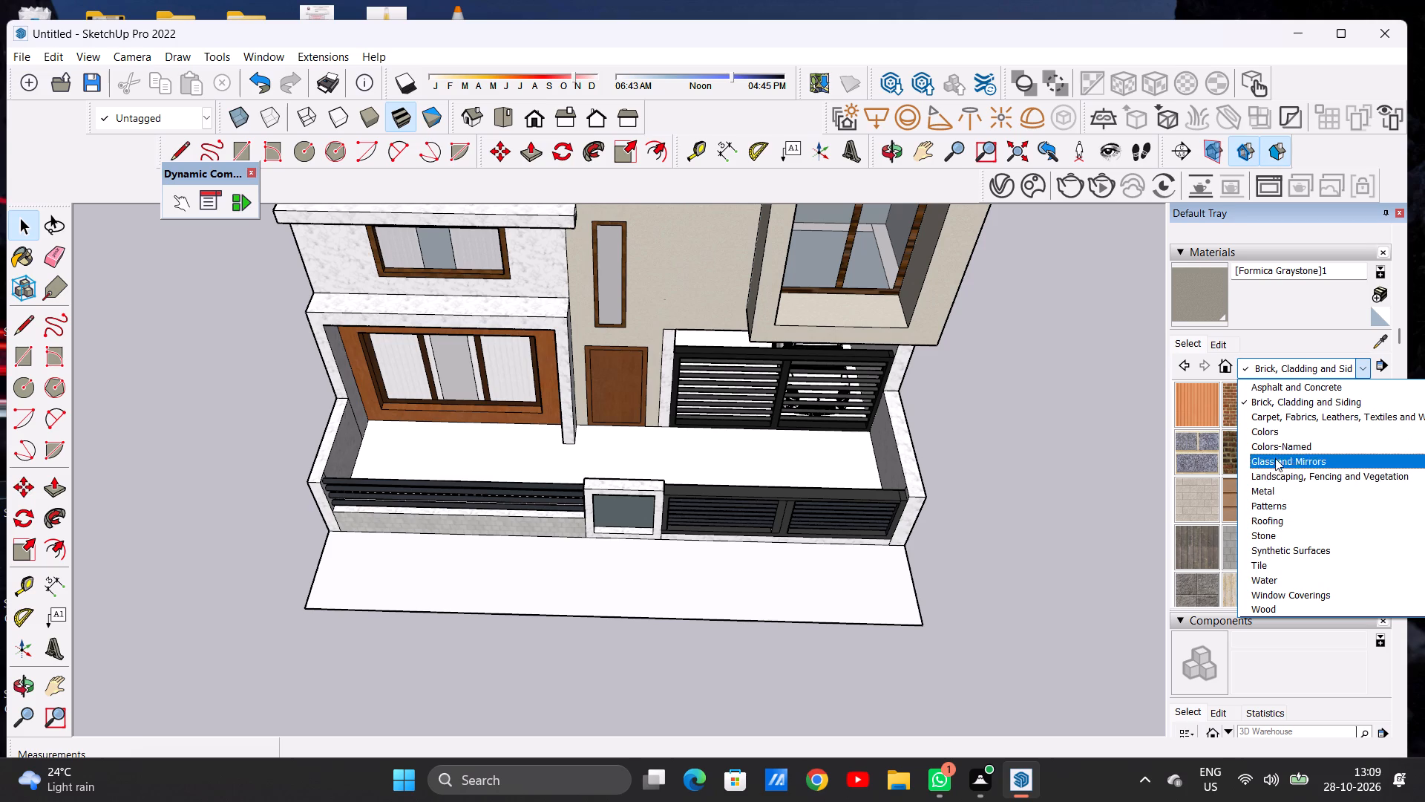
left_click(1306, 548)
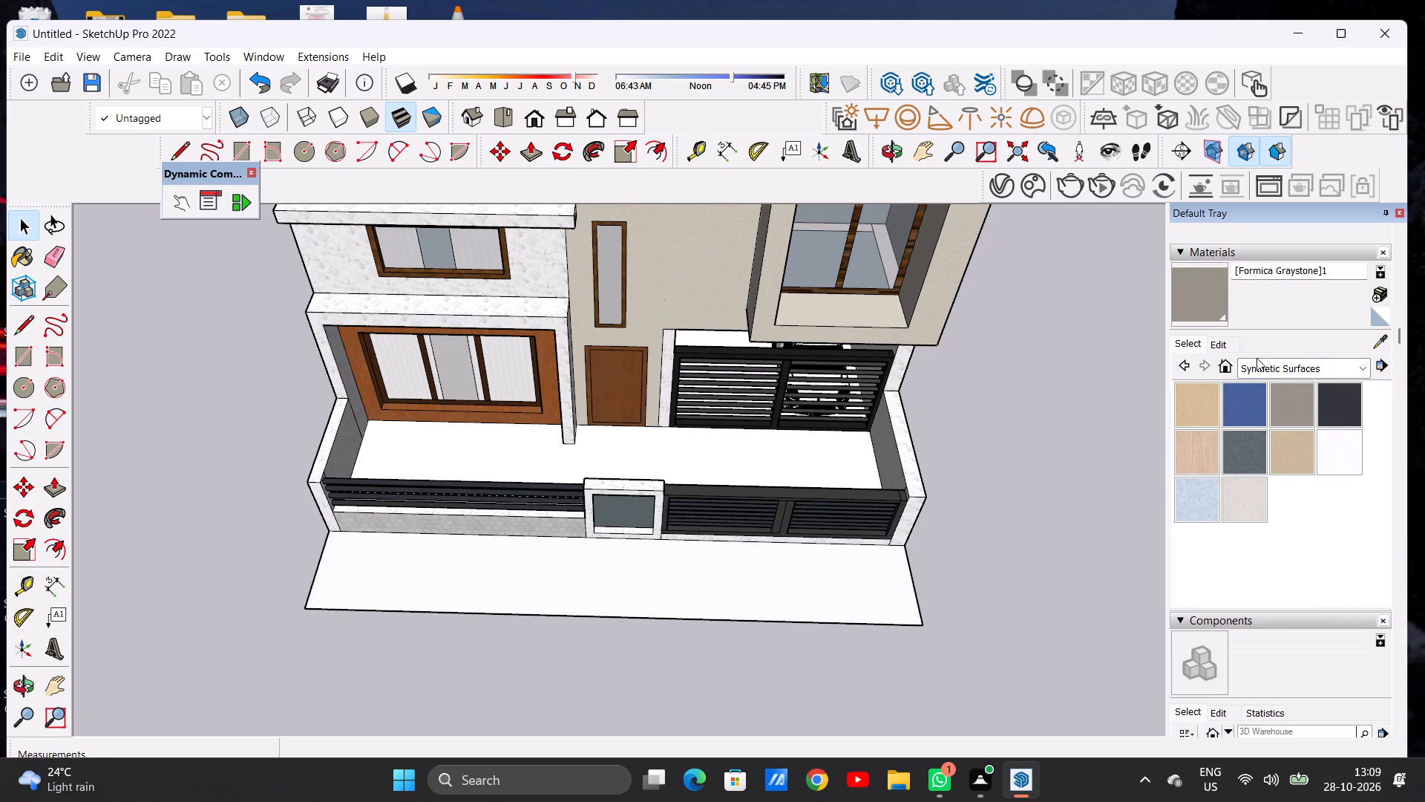
left_click(1251, 366)
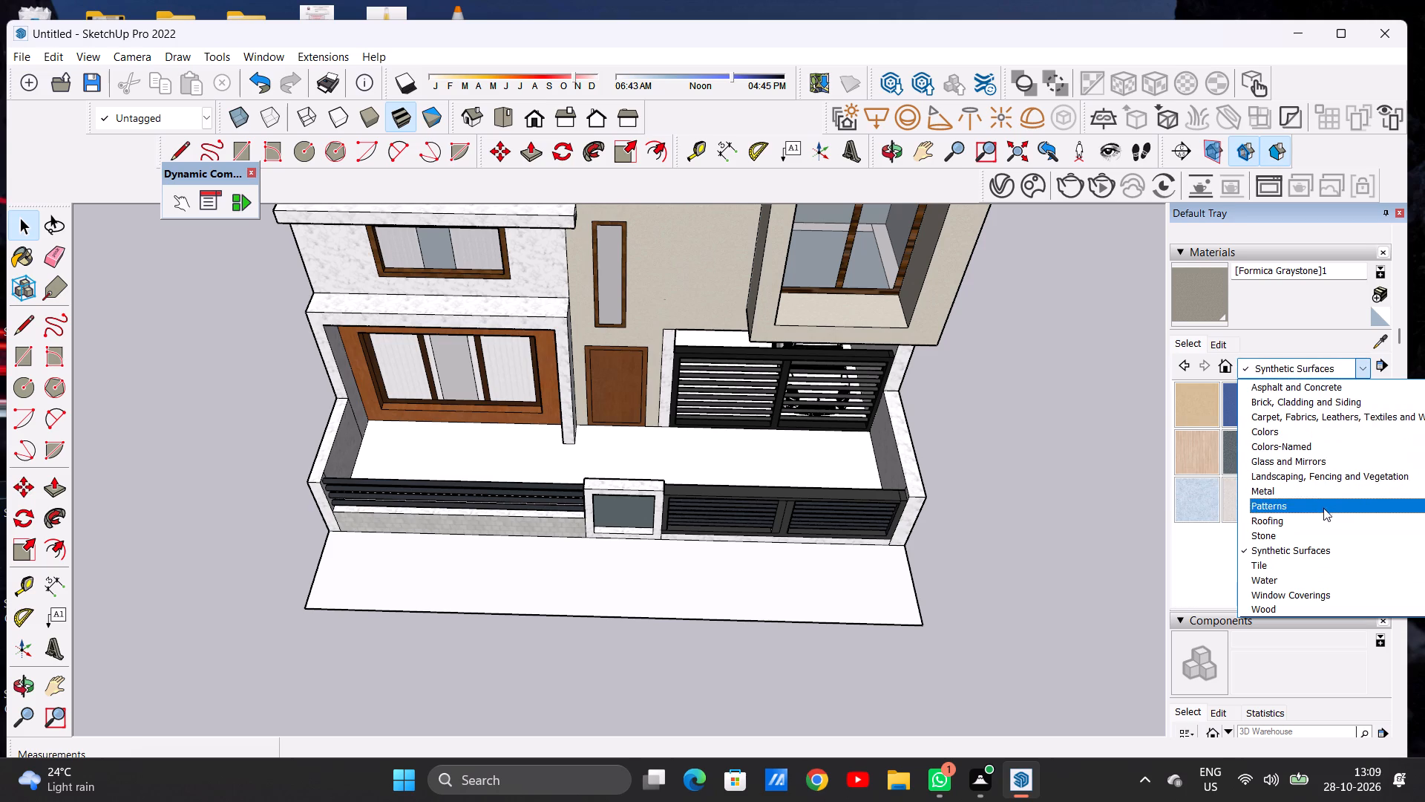
left_click(1322, 477)
scroll(1248, 486, "down", 3)
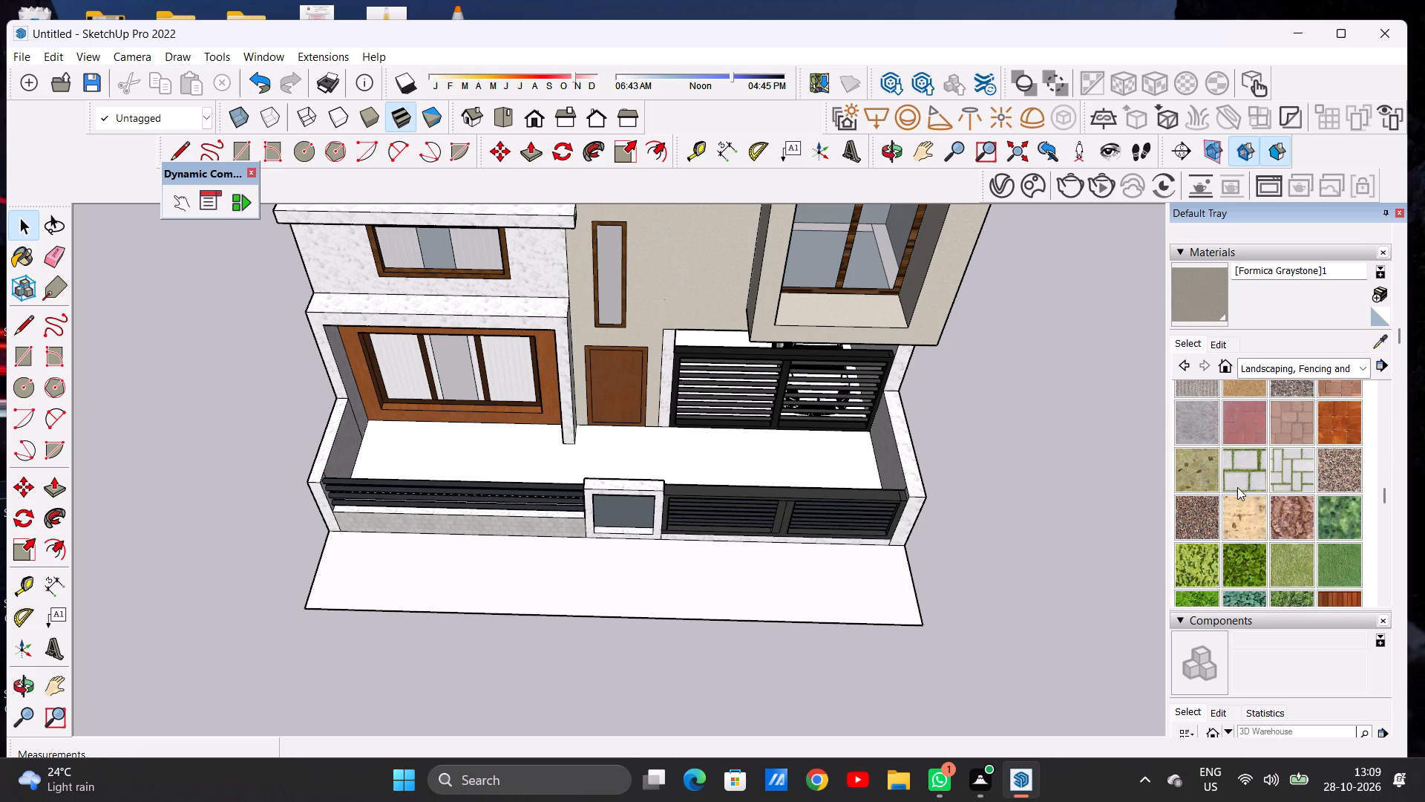
scroll(1237, 487, "down", 1)
scroll(1237, 487, "up", 2)
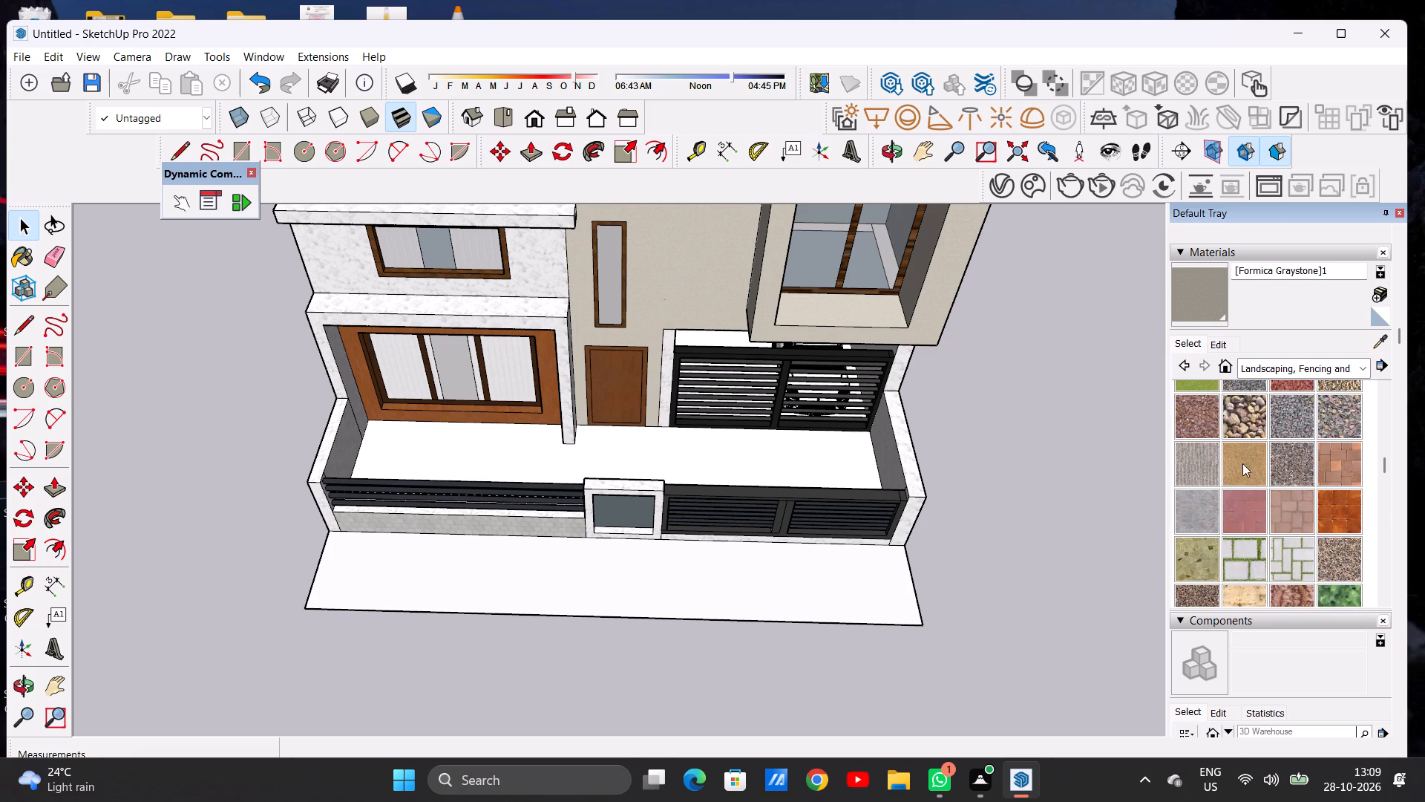
left_click(1253, 371)
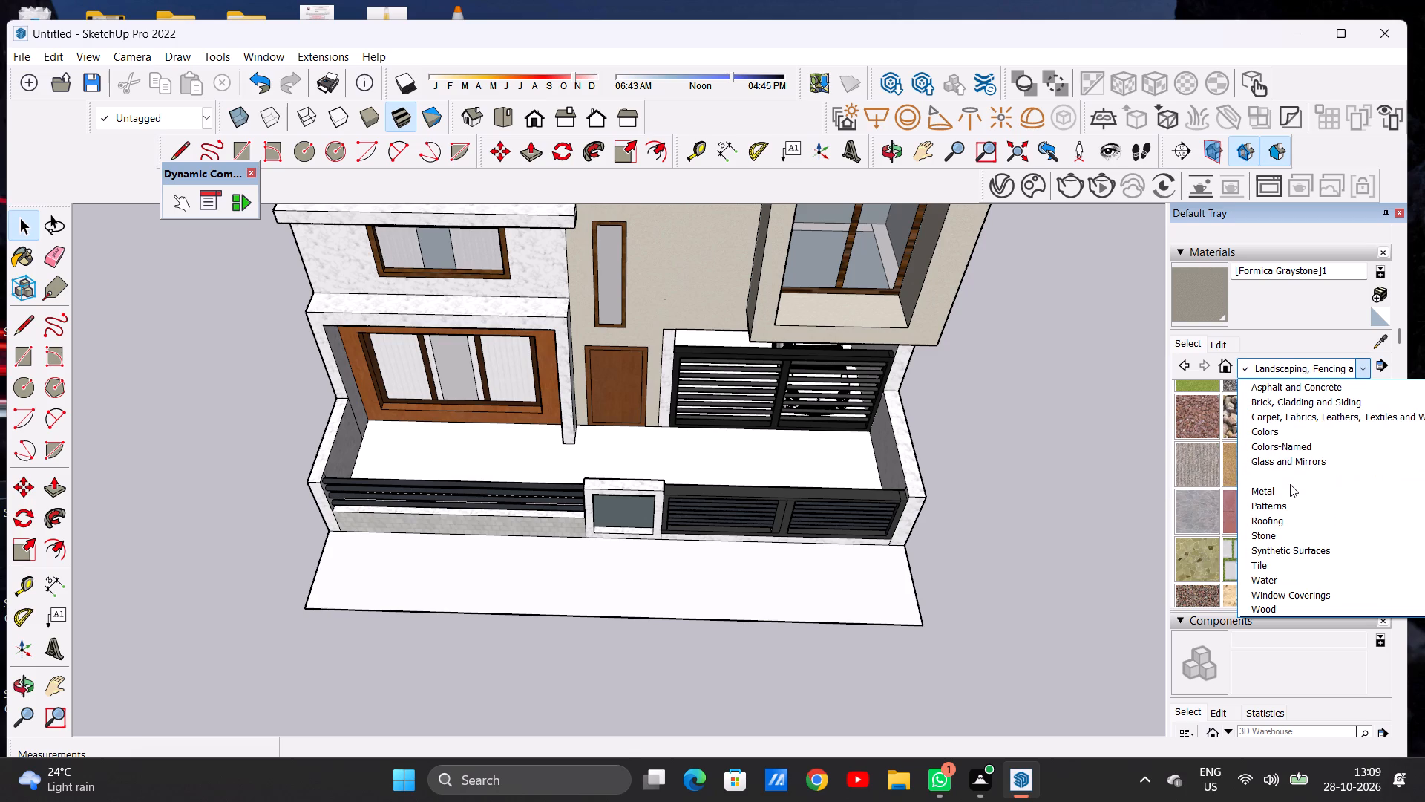
left_click(1289, 477)
left_click(1248, 365)
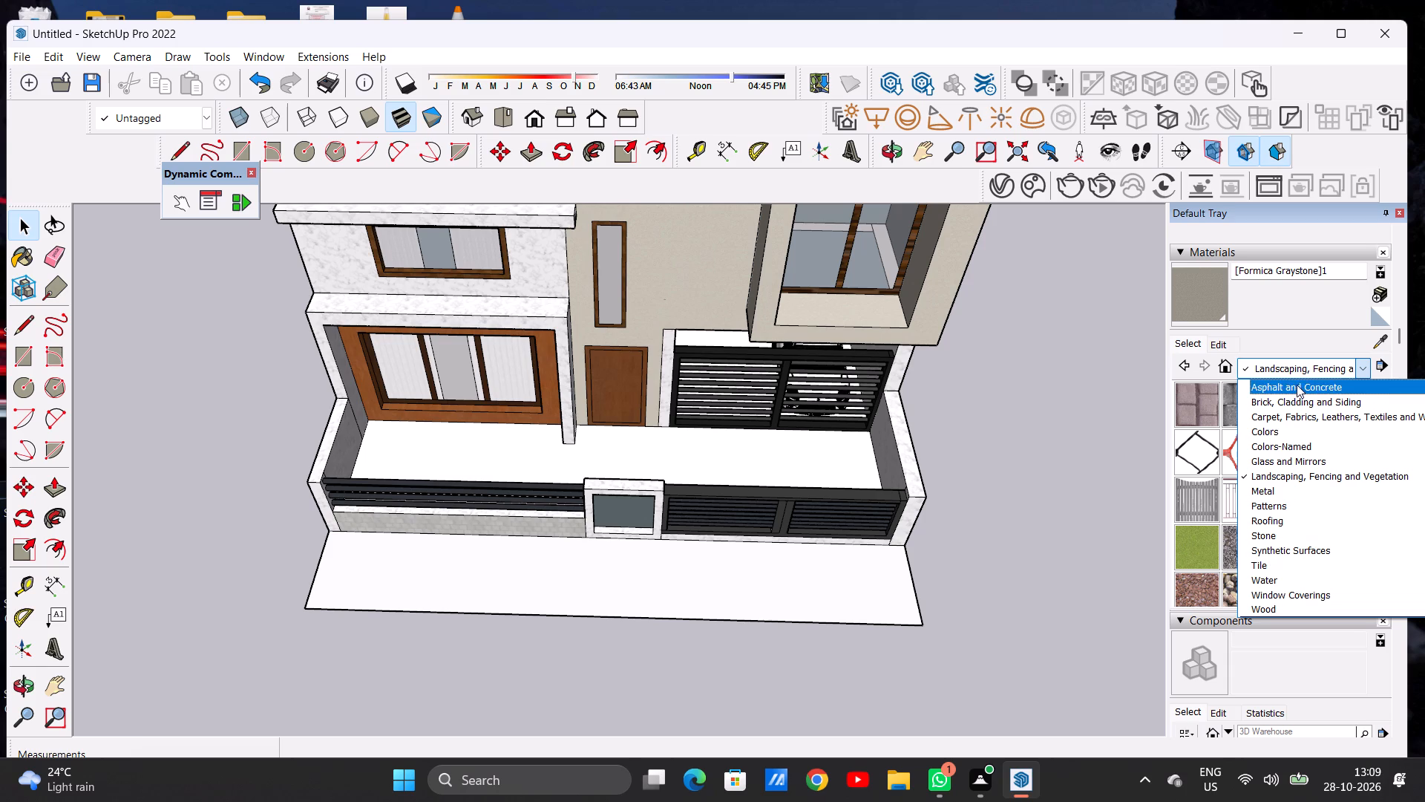
left_click(1309, 415)
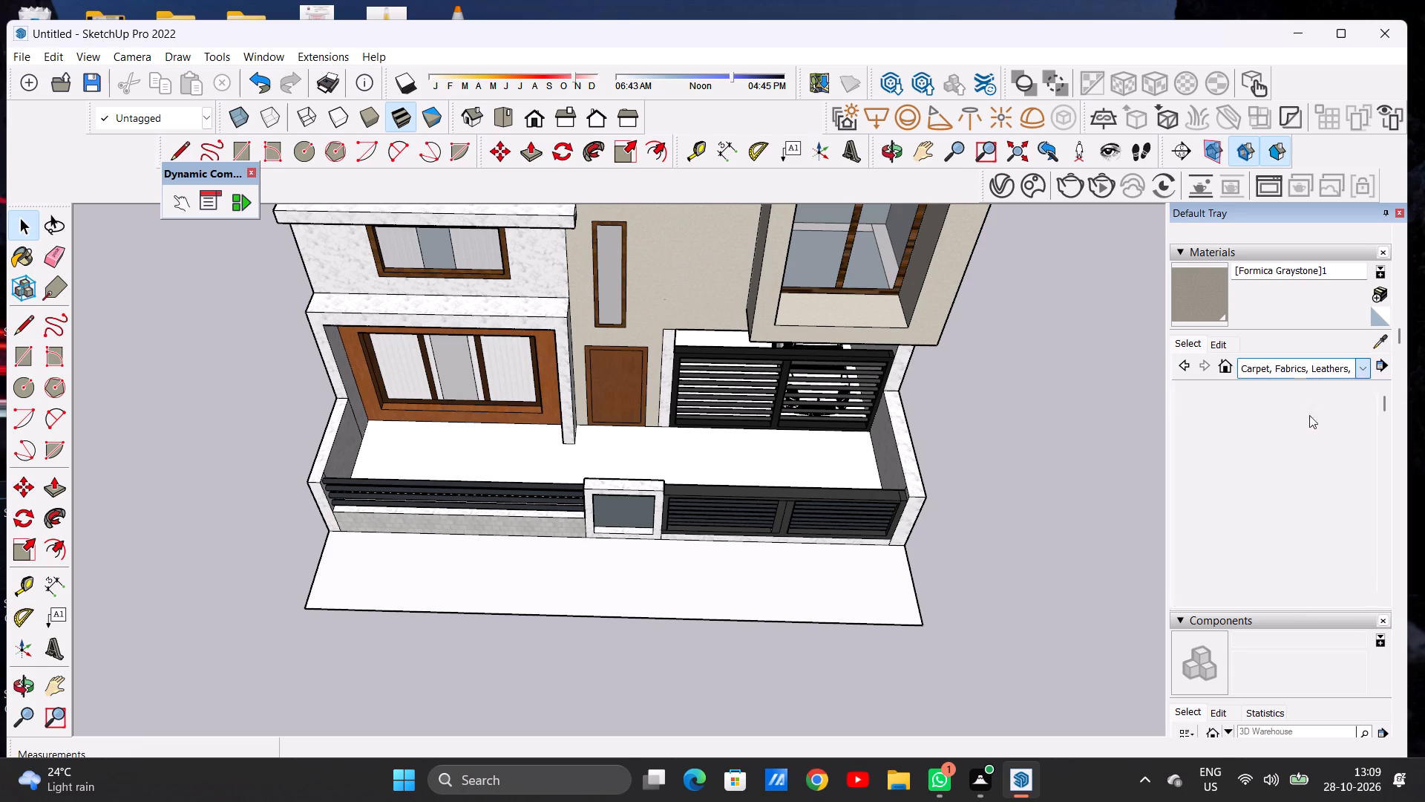
scroll(1259, 486, "down", 3)
scroll(1248, 480, "up", 1)
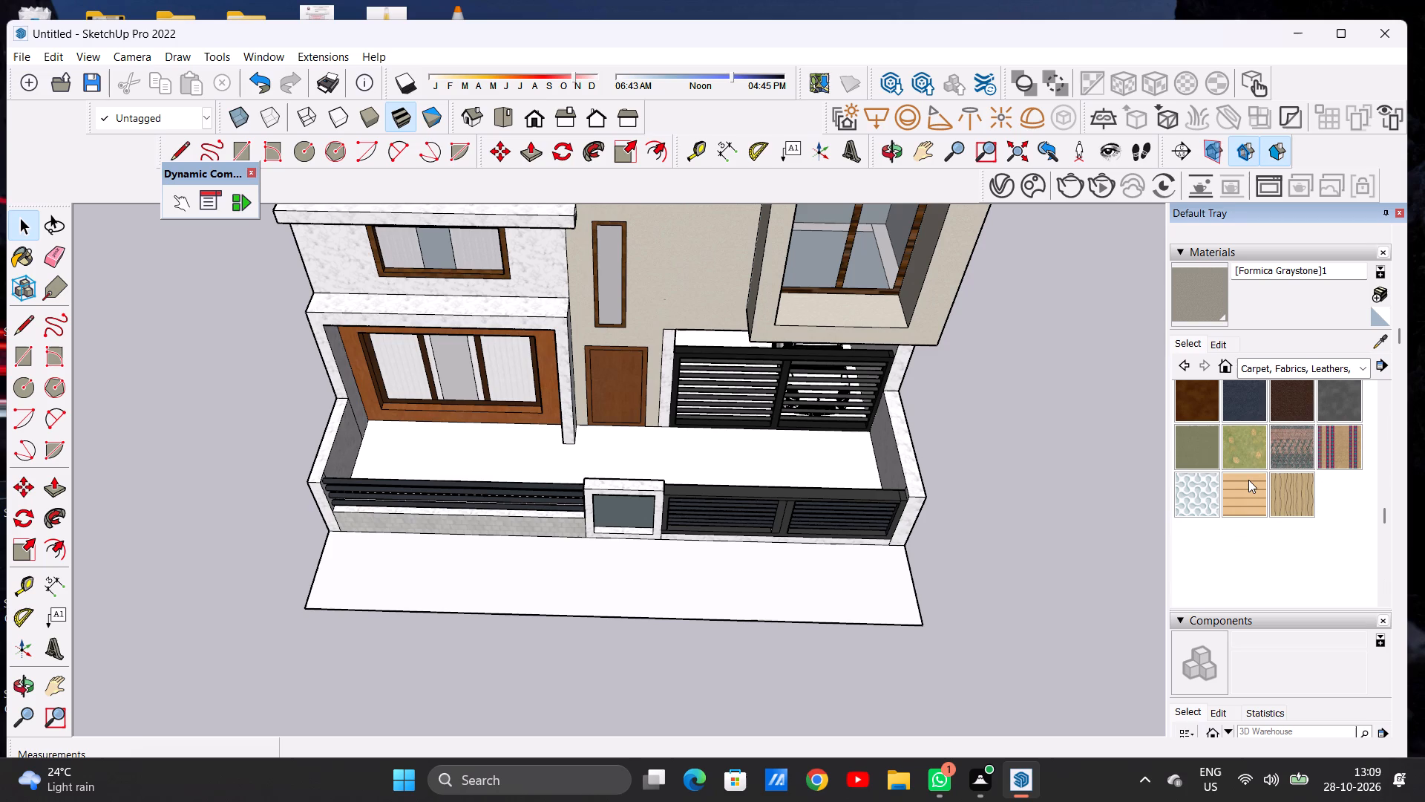
left_click(1257, 368)
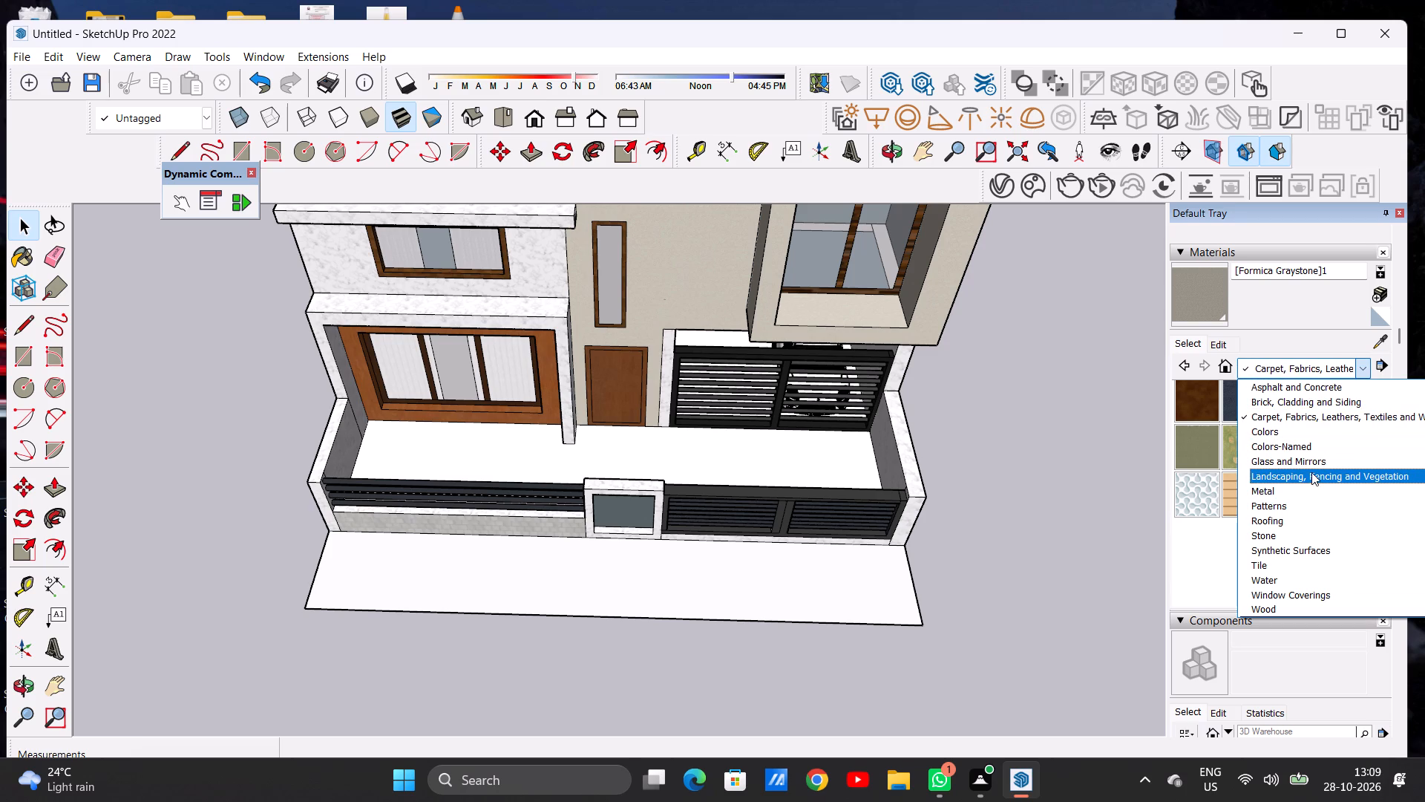
left_click(1308, 400)
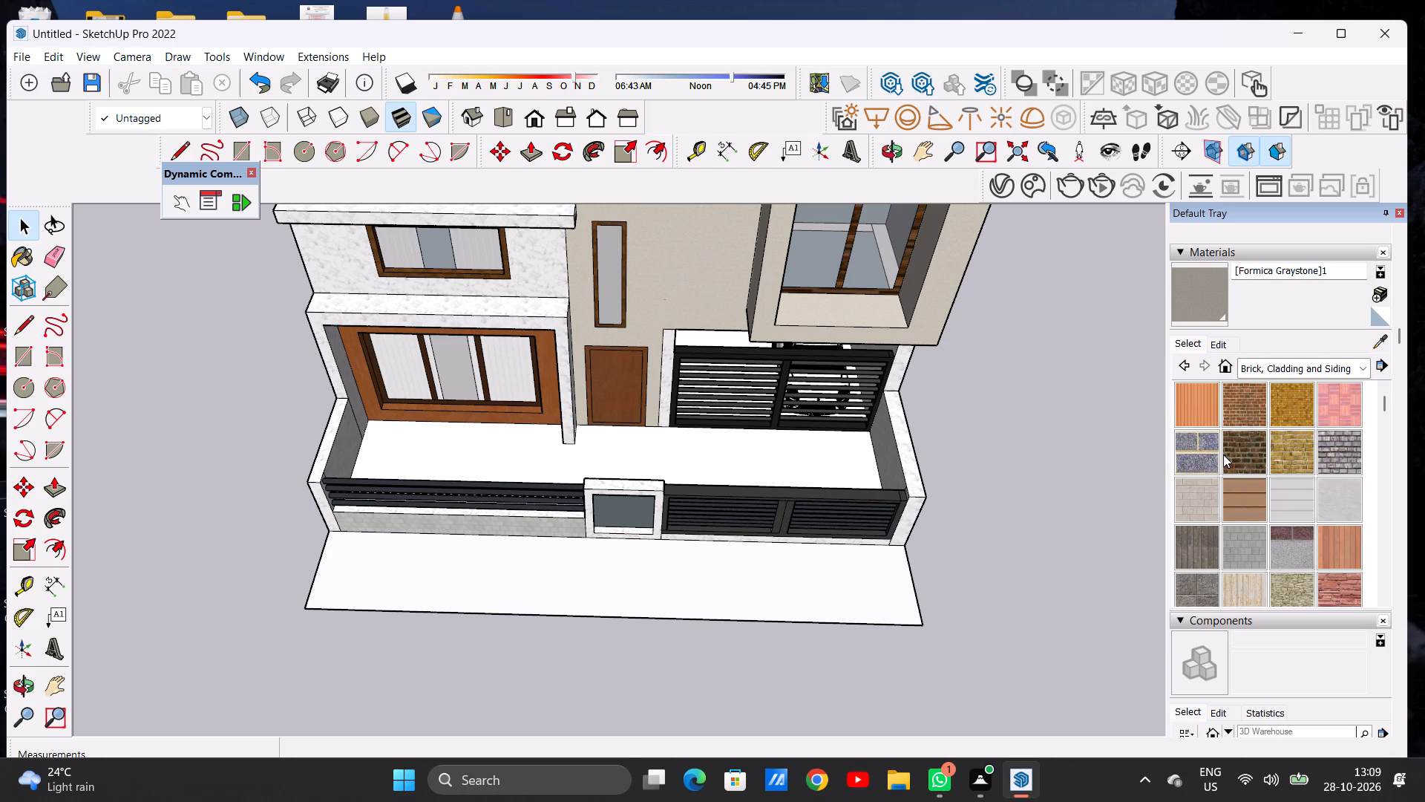
scroll(1250, 476, "down", 1)
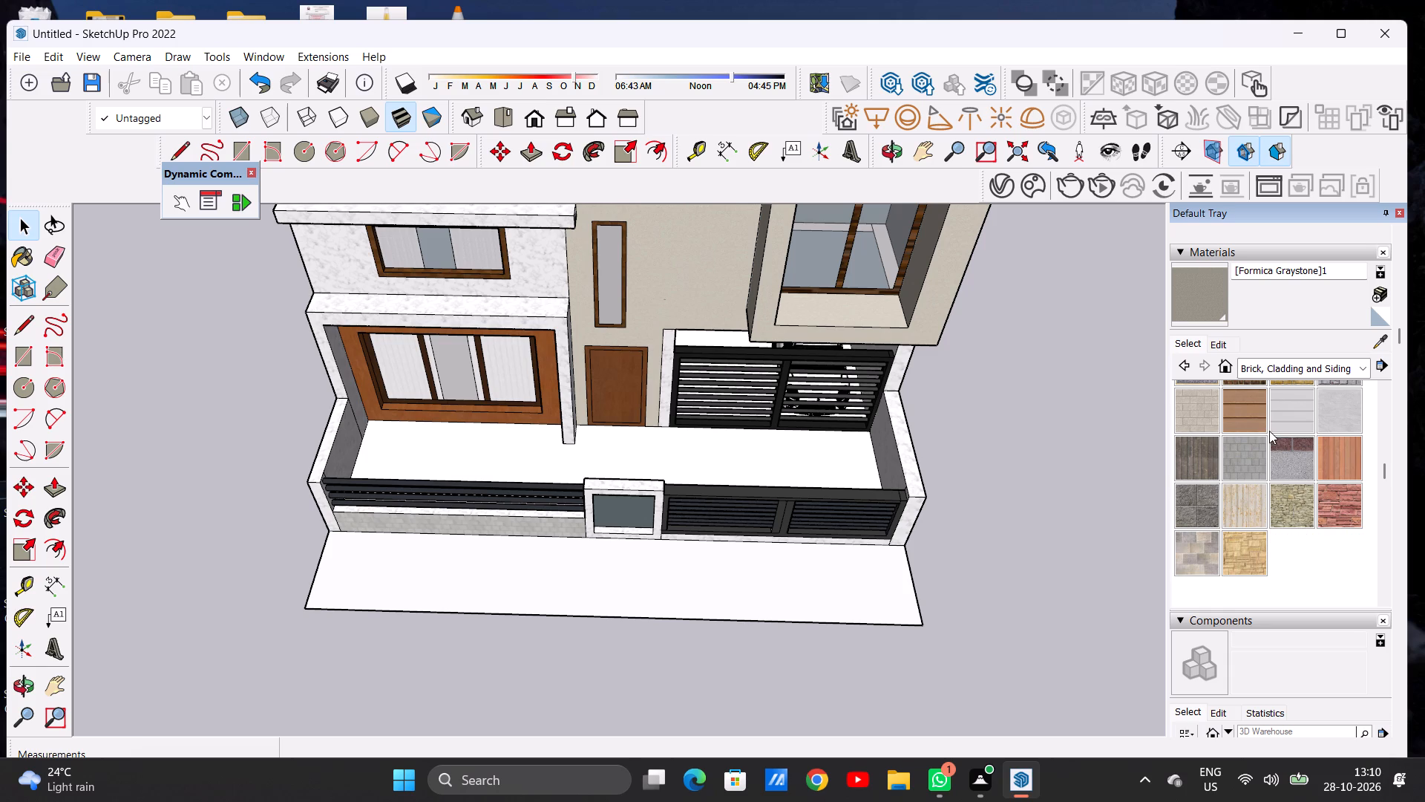
scroll(1280, 528, "up", 1)
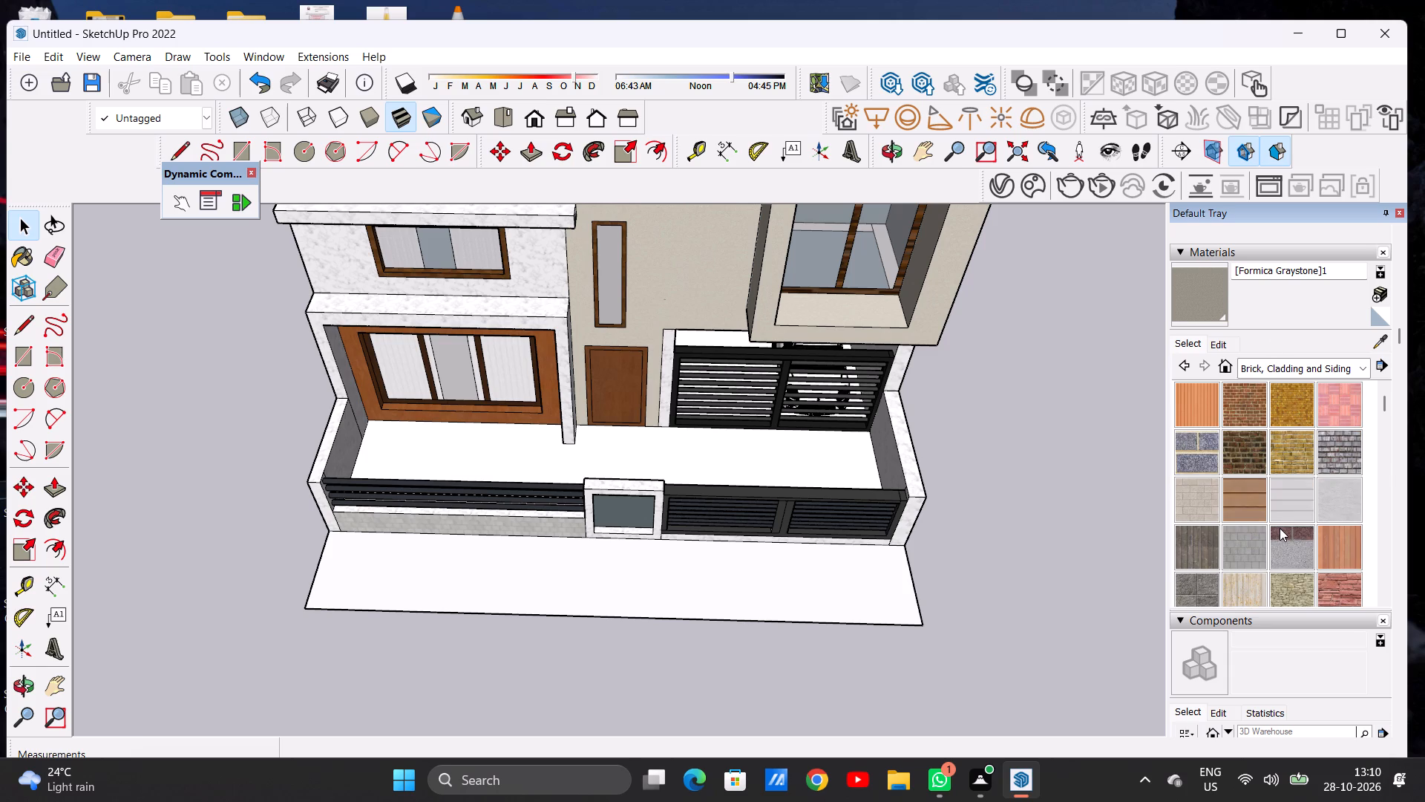
scroll(1280, 528, "down", 1)
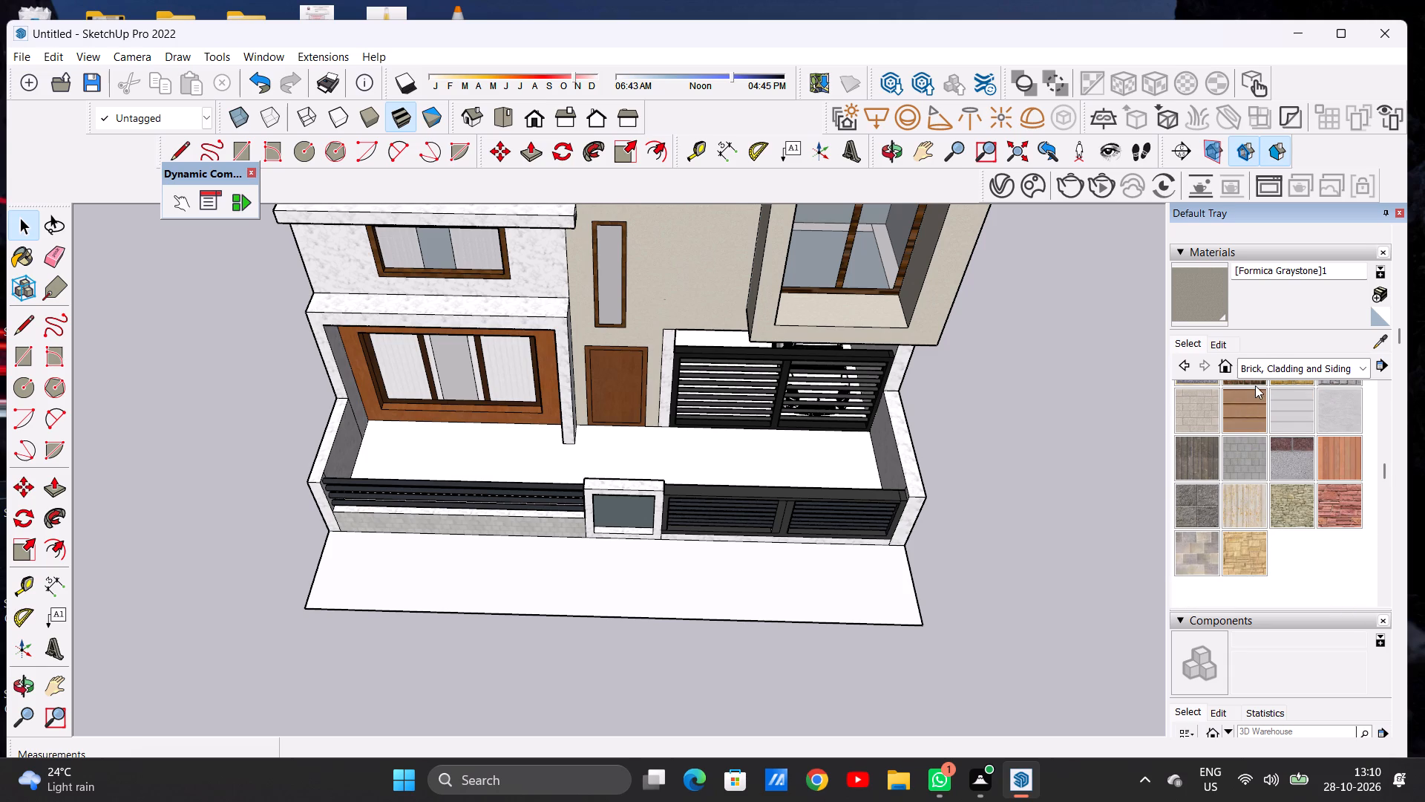
Paint the street-side pavement in front of the boundary wall with Field Square Tile from the Tile materials.
left_click(1255, 371)
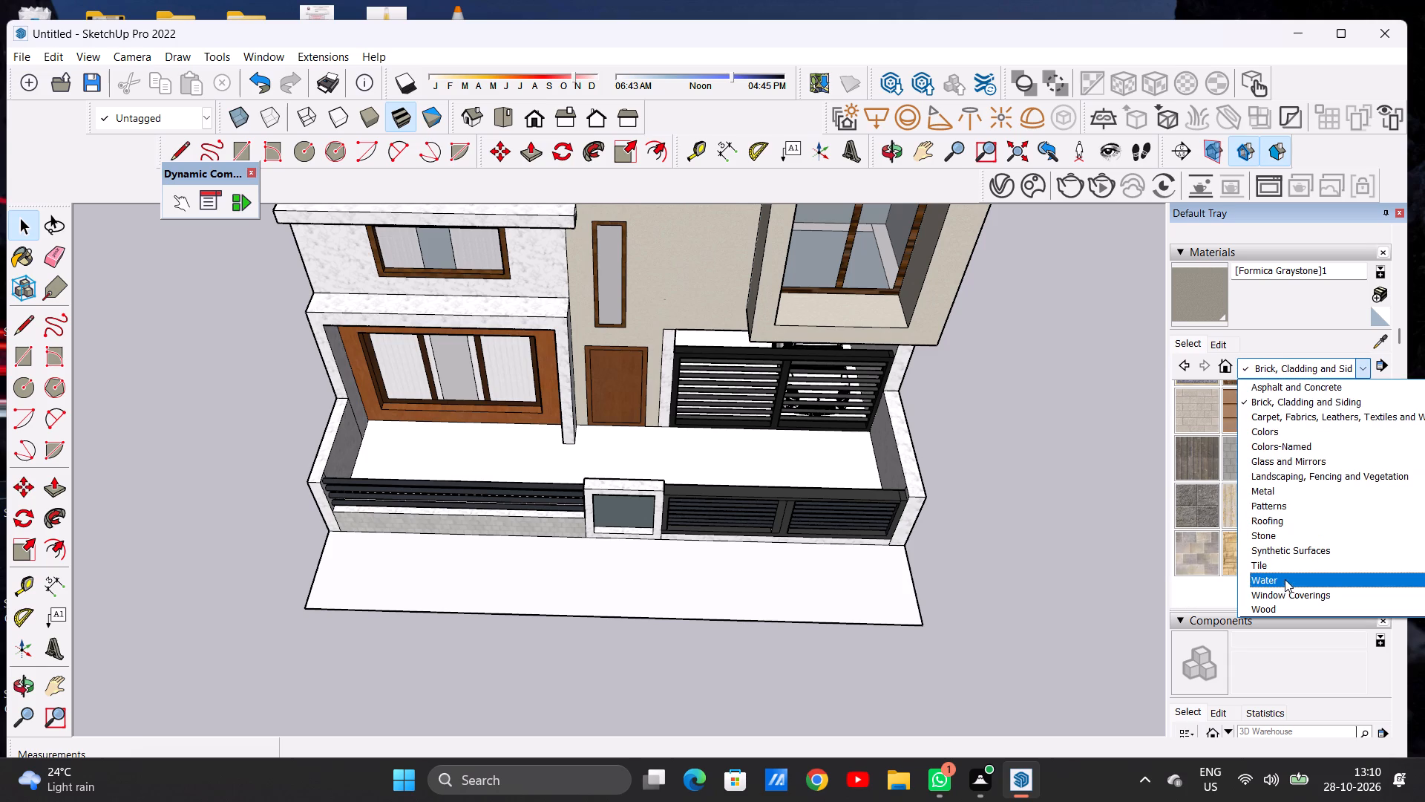
left_click(1280, 568)
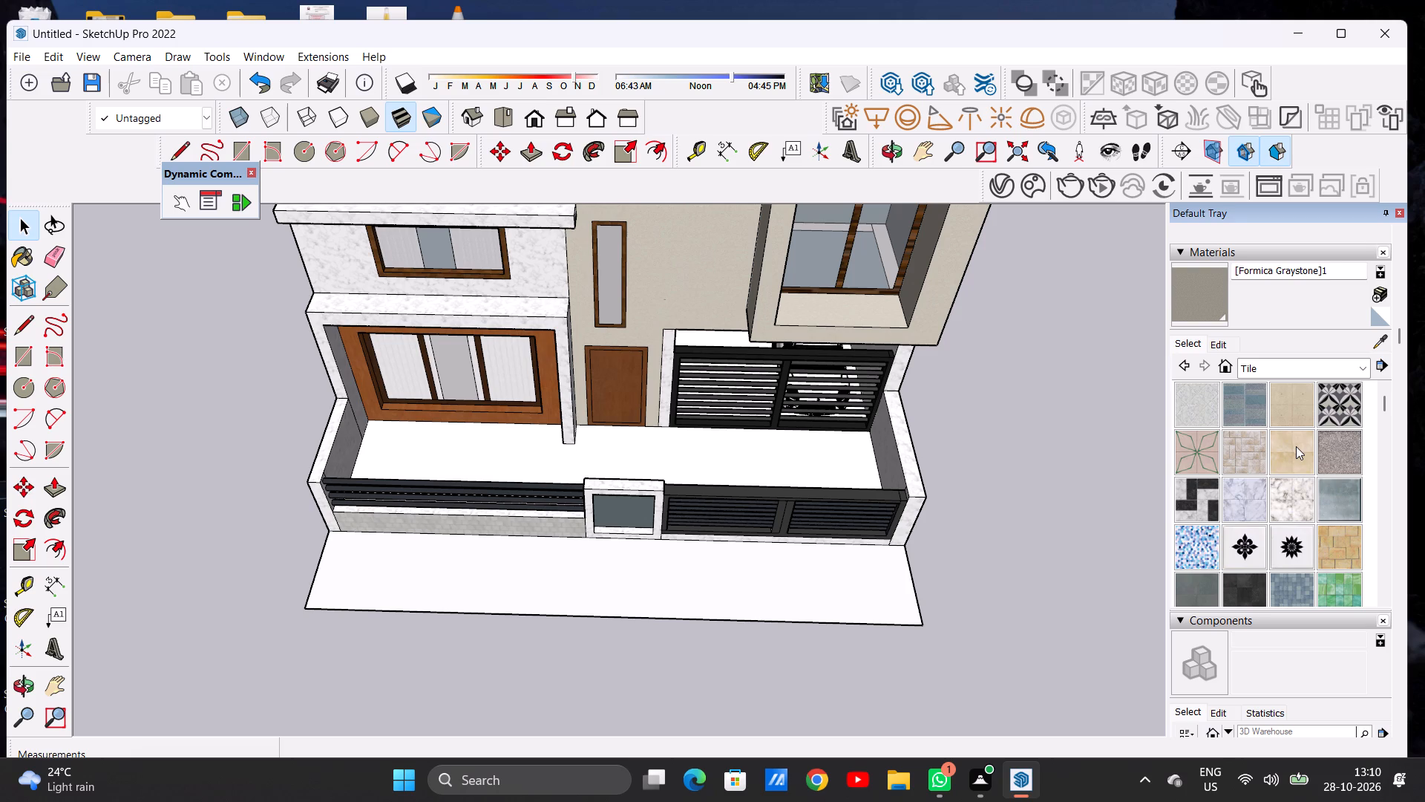
left_click(1296, 445)
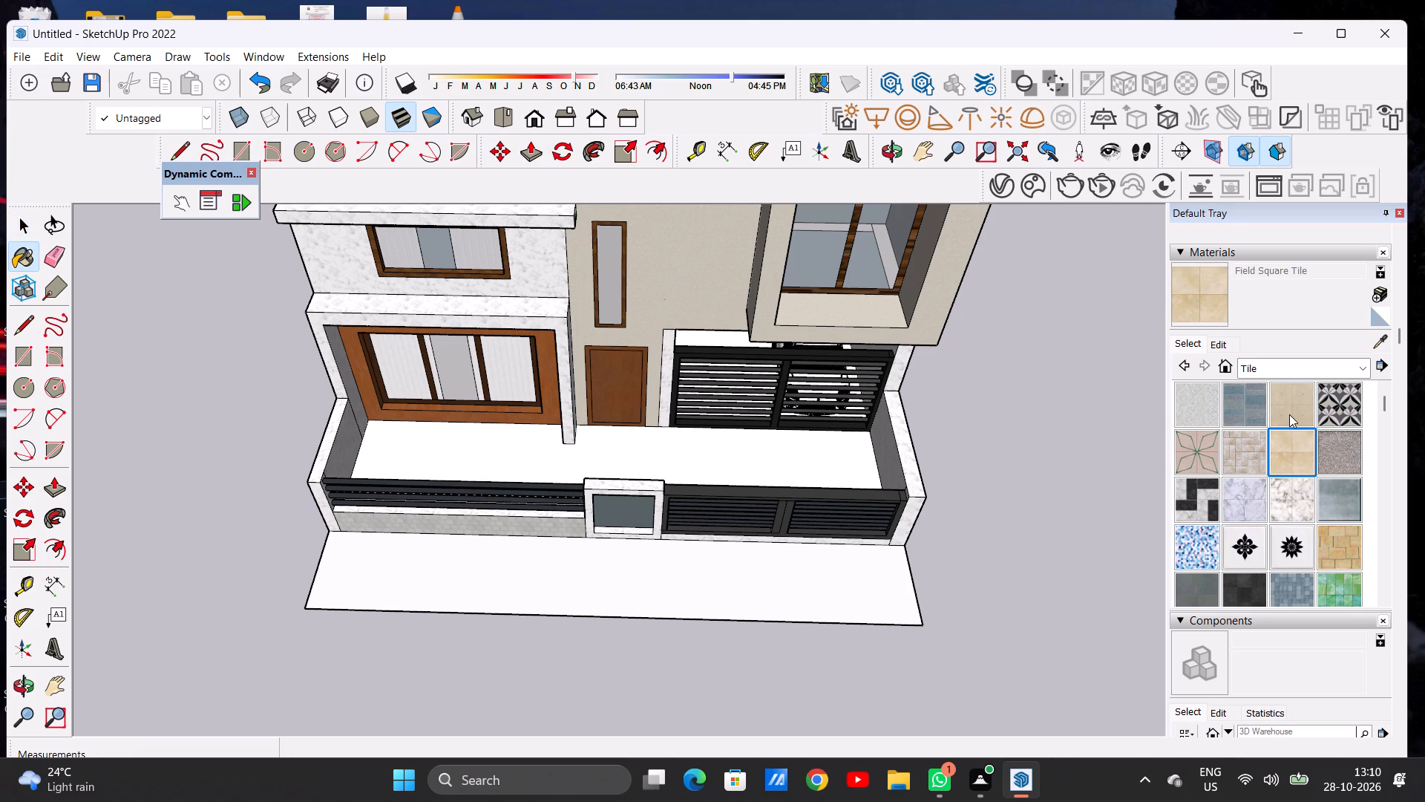
scroll(813, 576, "up", 6)
left_click(813, 576)
Paint the narrow threshold strip beneath the boundary-wall gates with the same Field Square Tile.
scroll(853, 535, "up", 4)
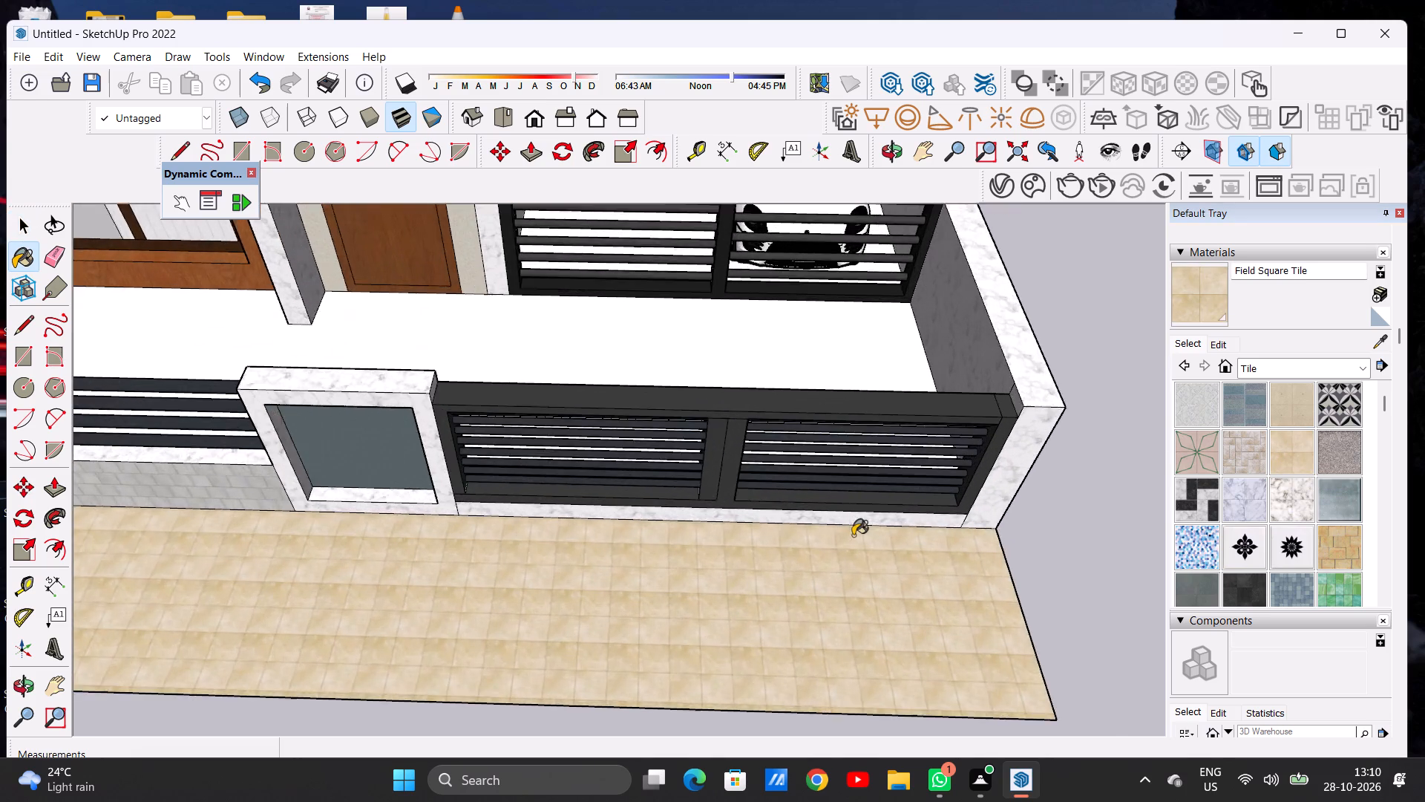
scroll(853, 535, "up", 6)
scroll(887, 524, "down", 1)
scroll(887, 524, "up", 1)
scroll(881, 585, "down", 4)
scroll(882, 590, "up", 1)
scroll(882, 590, "down", 14)
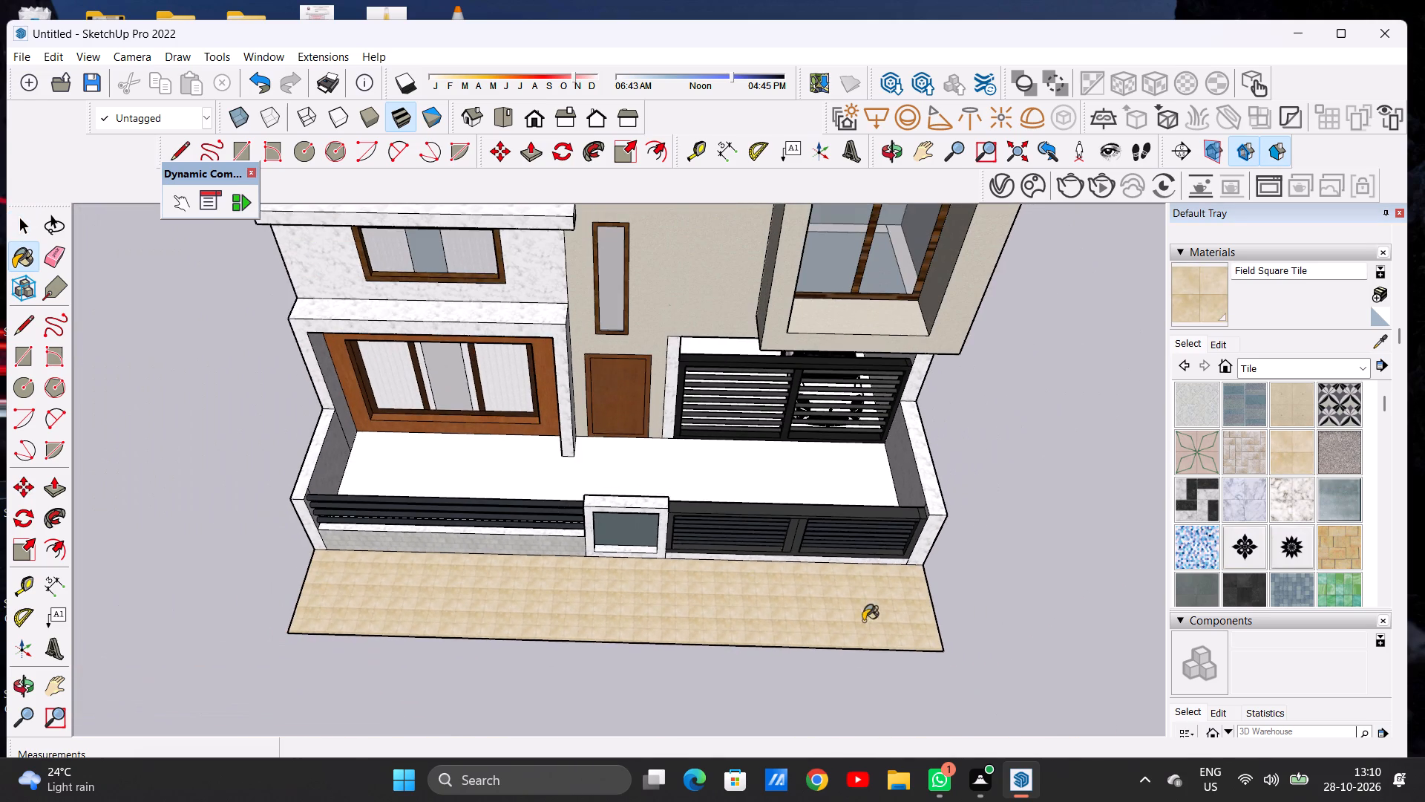
middle_click_drag(857, 613, 861, 481)
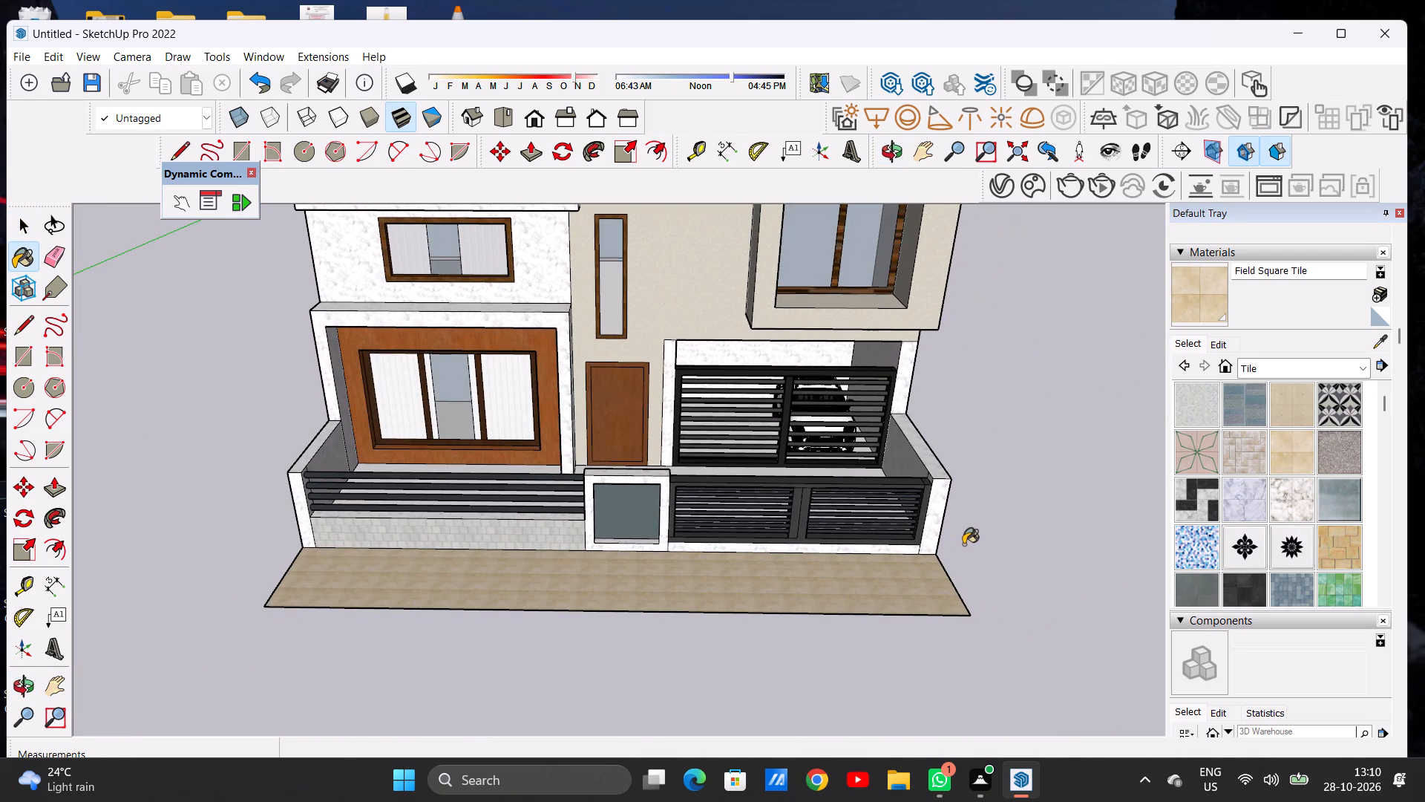
scroll(897, 564, "up", 1)
scroll(888, 565, "down", 1)
scroll(888, 565, "up", 14)
left_click(888, 507)
scroll(880, 588, "down", 13)
scroll(895, 578, "up", 1)
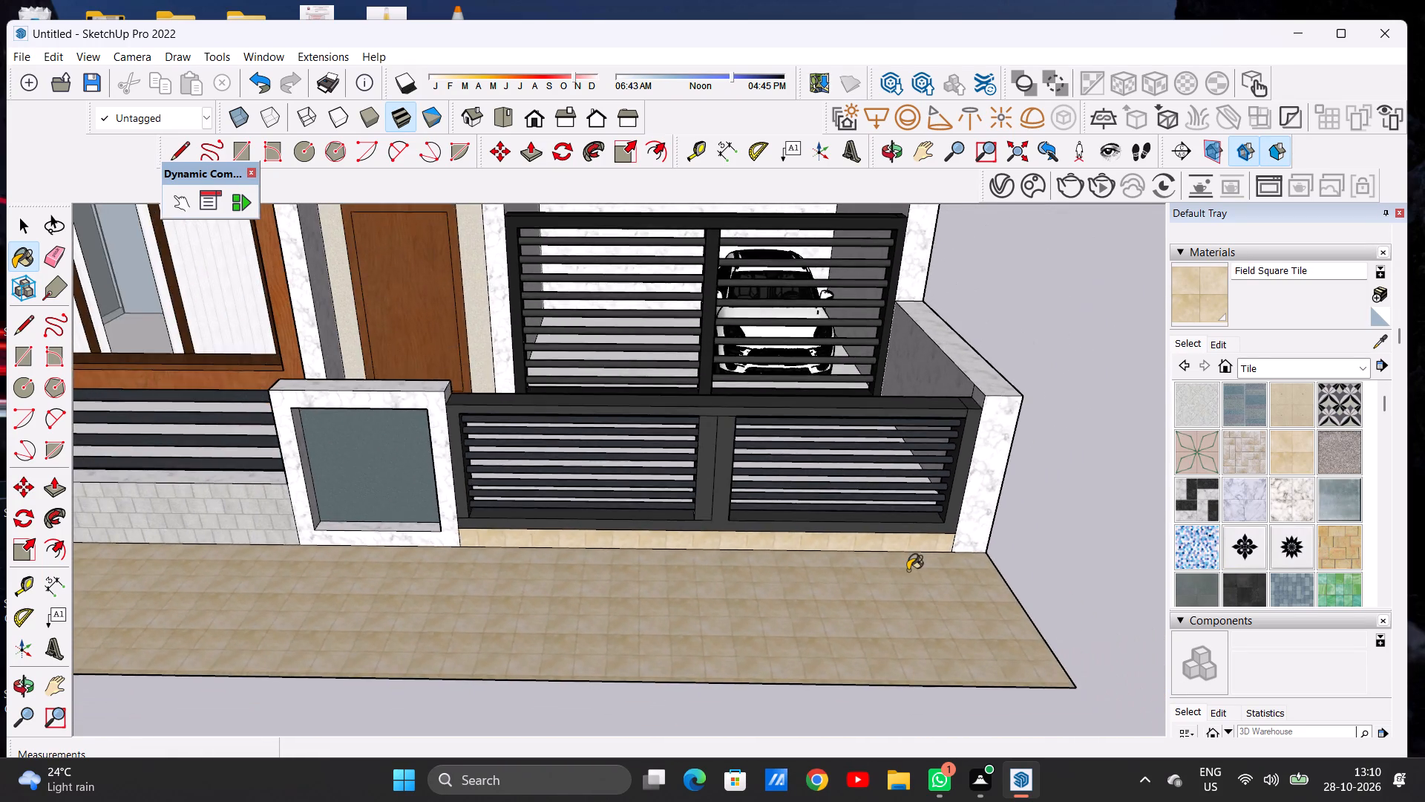
Paint the forecourt floor between the boundary wall and the house with Field Rectangle Tile.
scroll(908, 570, "down", 7)
scroll(989, 558, "down", 1)
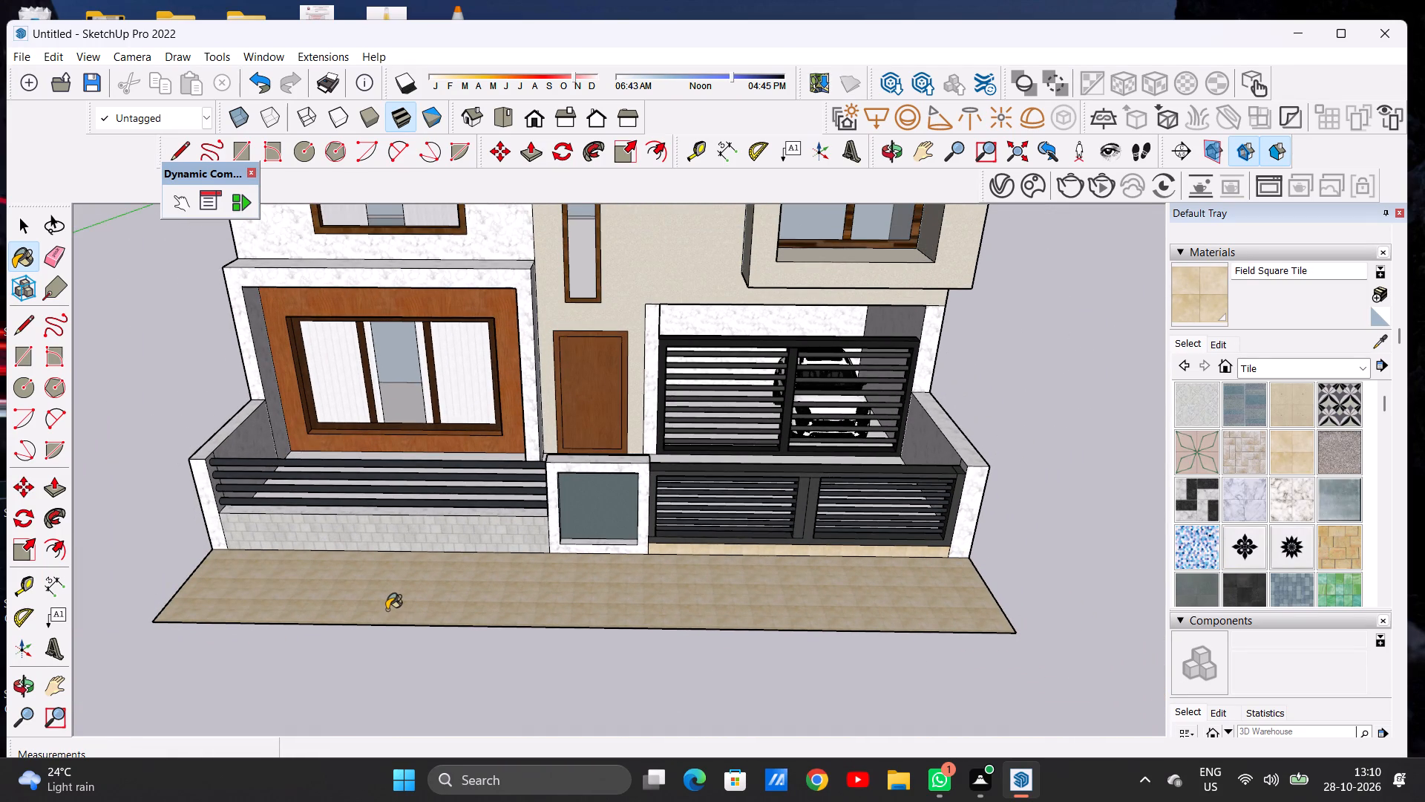
scroll(529, 584, "up", 7)
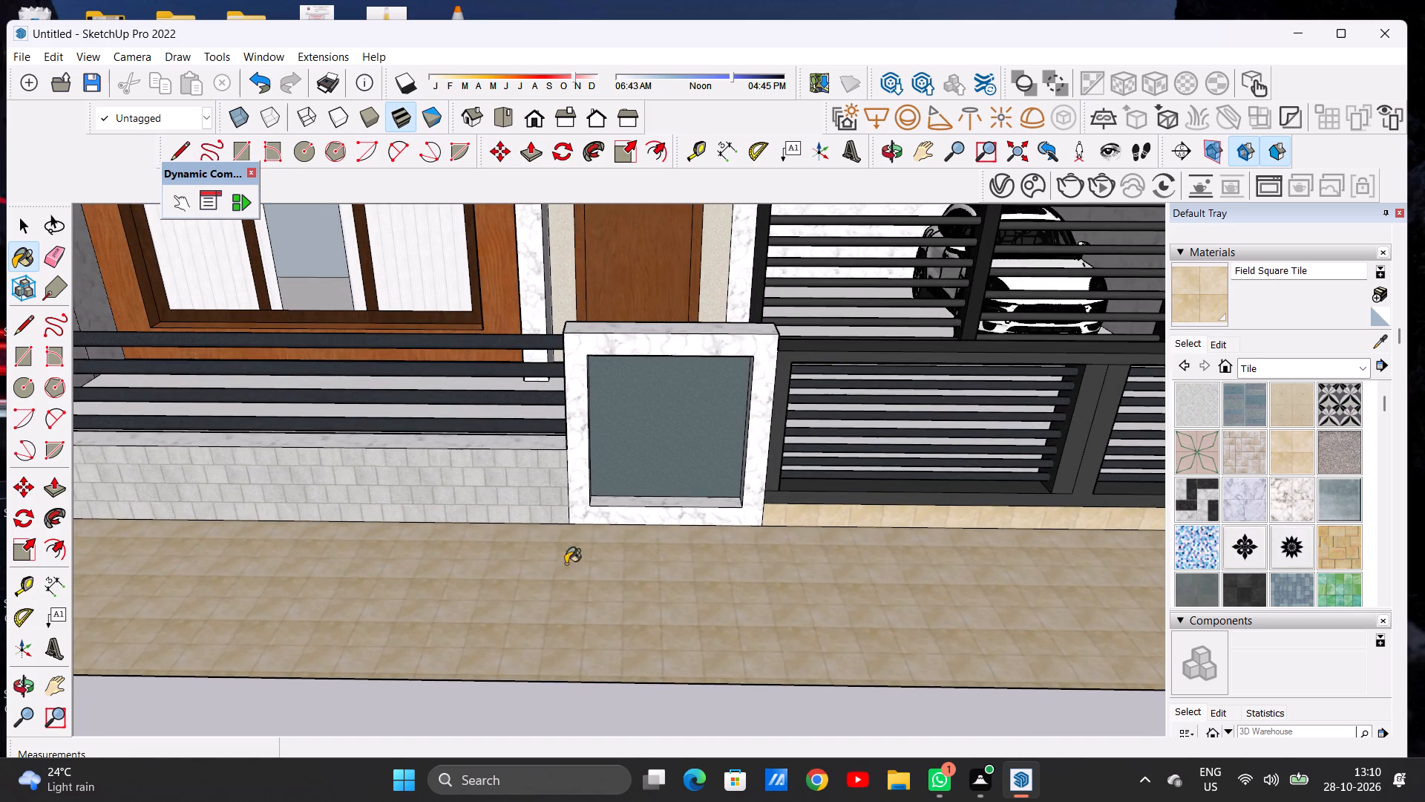
middle_click_drag(591, 546, 582, 642)
scroll(666, 592, "down", 10)
scroll(702, 564, "up", 1)
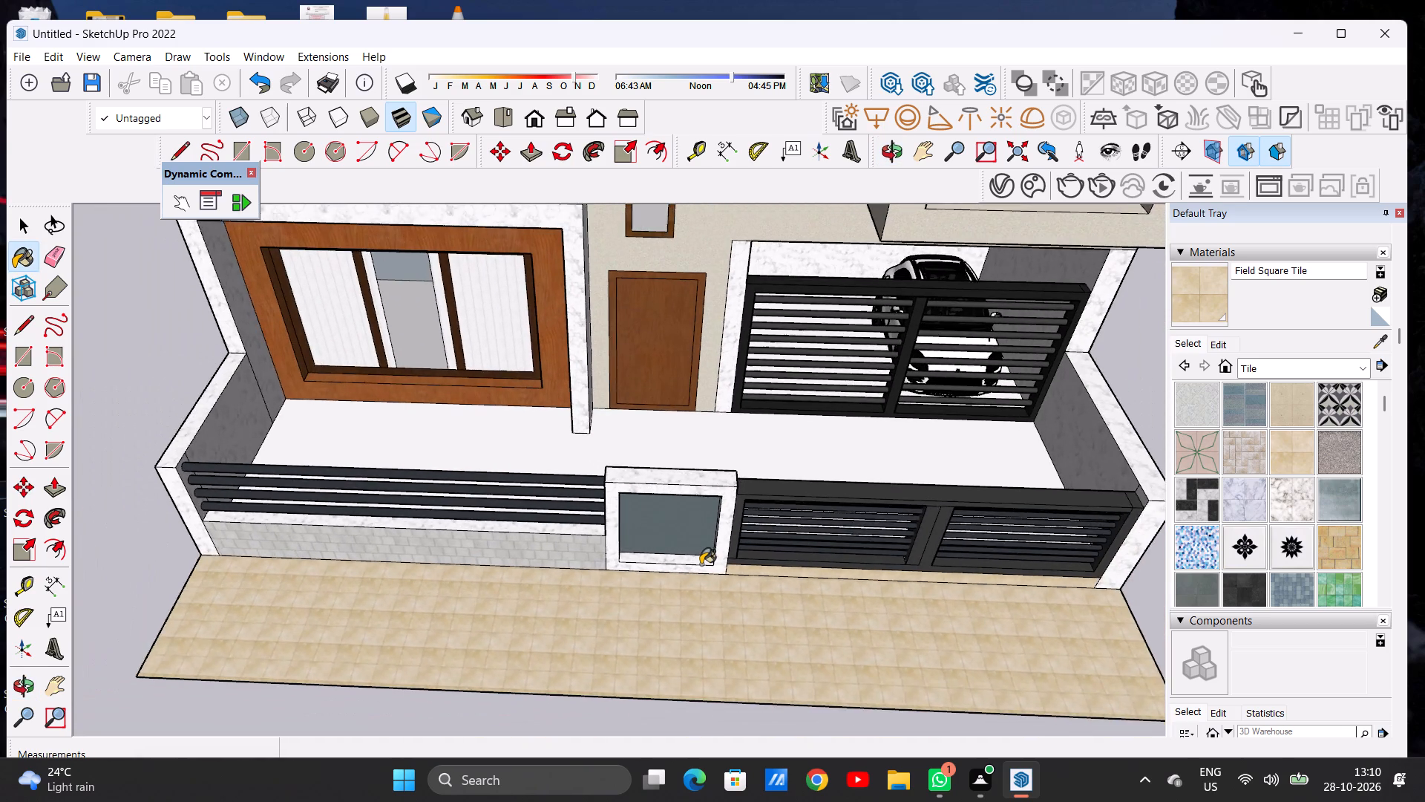
scroll(701, 564, "down", 1)
middle_click_drag(687, 566, 534, 630)
scroll(848, 576, "up", 2)
scroll(848, 576, "down", 2)
scroll(848, 576, "up", 1)
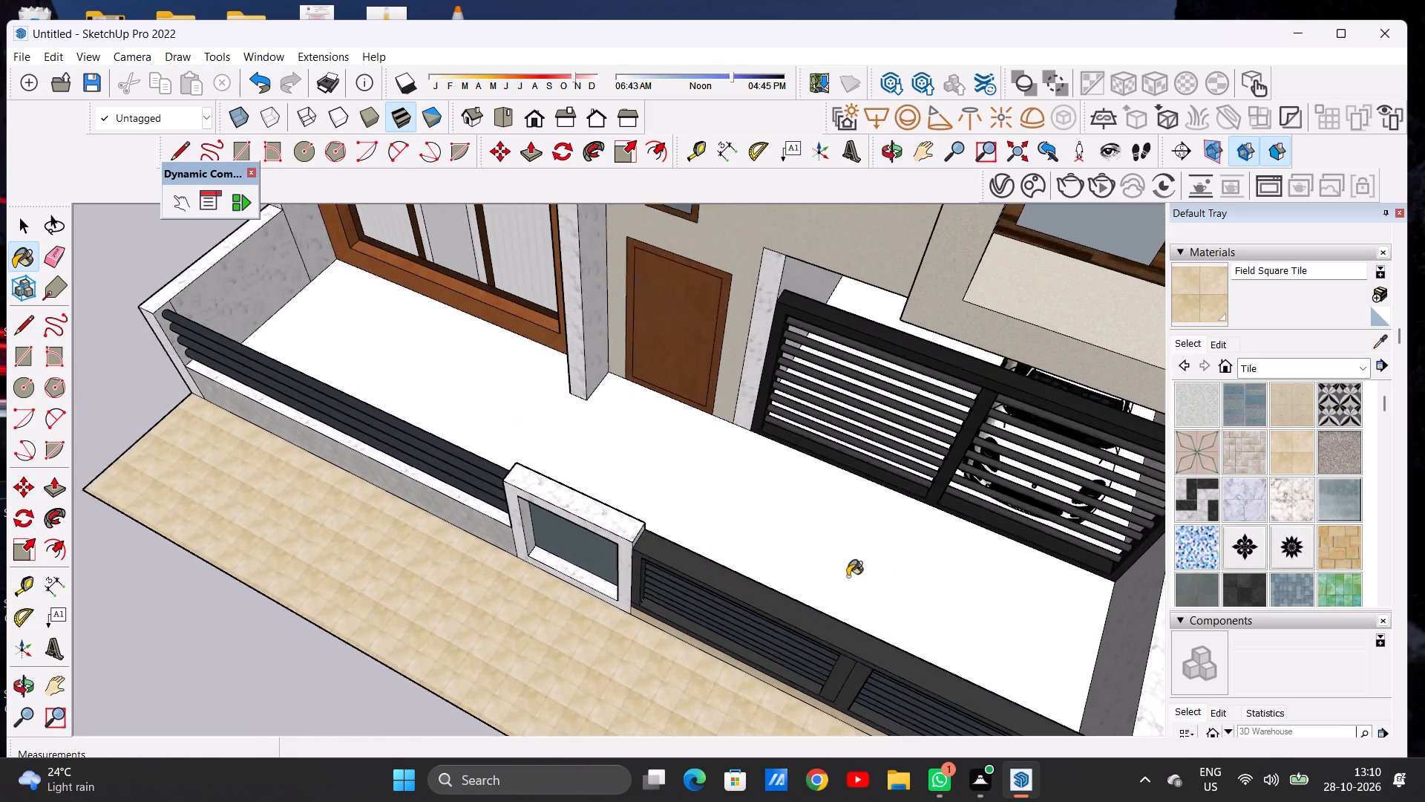
scroll(848, 576, "up", 1)
left_click(1248, 453)
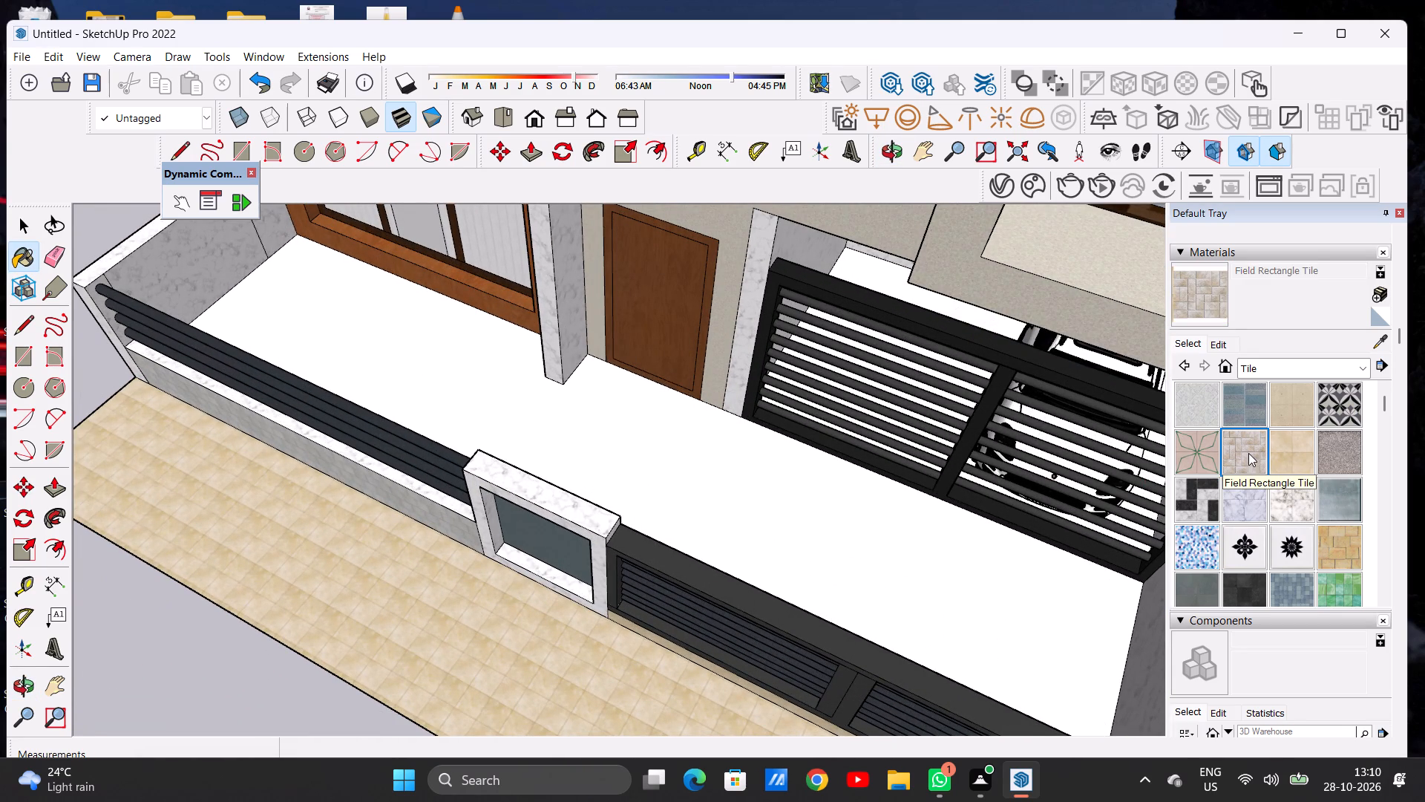
left_click(883, 532)
Examine the forecourt tiling up close and the house's full front elevation, leaving the Paint Bucket tool.
scroll(878, 558, "up", 3)
scroll(878, 558, "down", 1)
scroll(879, 560, "up", 9)
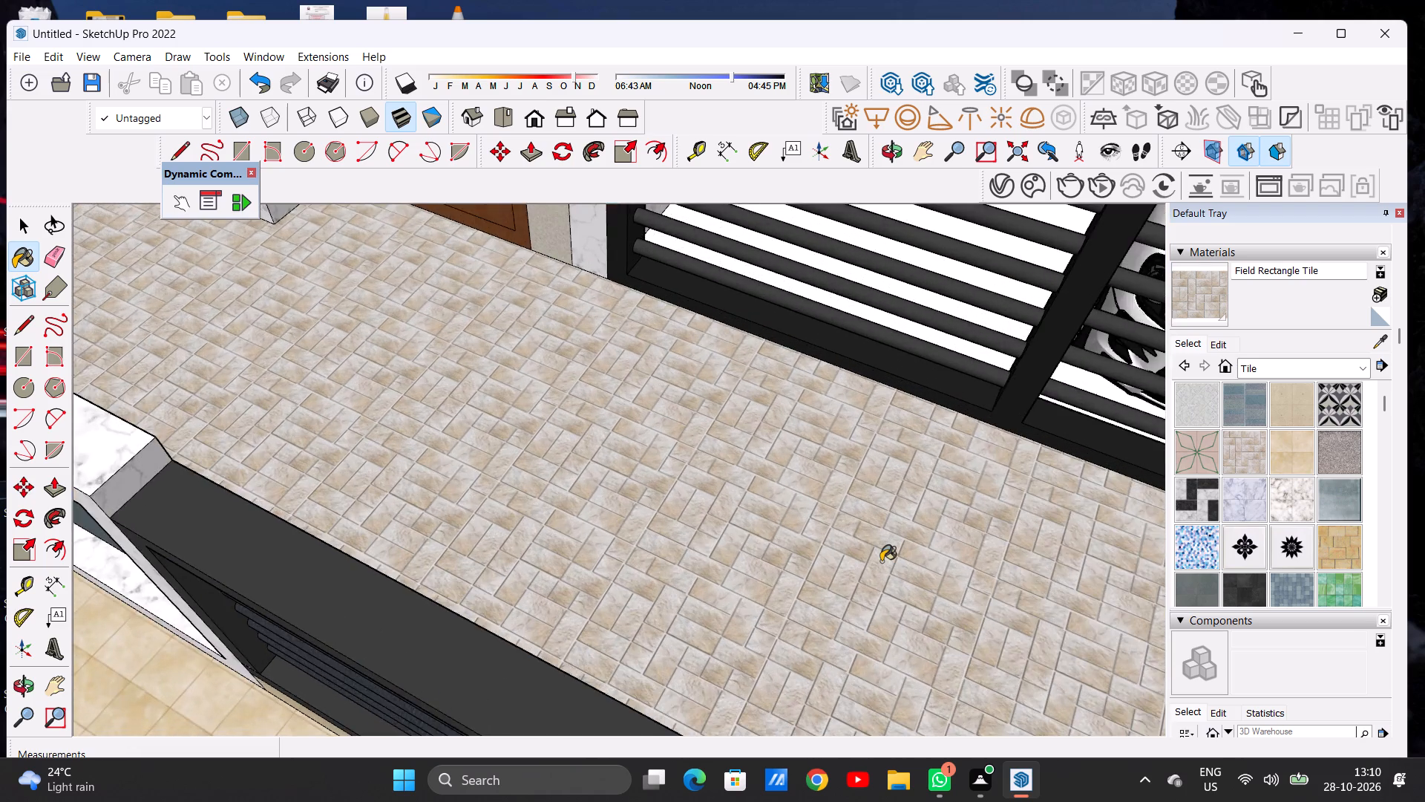
scroll(881, 561, "up", 4)
scroll(881, 561, "down", 17)
scroll(882, 561, "down", 8)
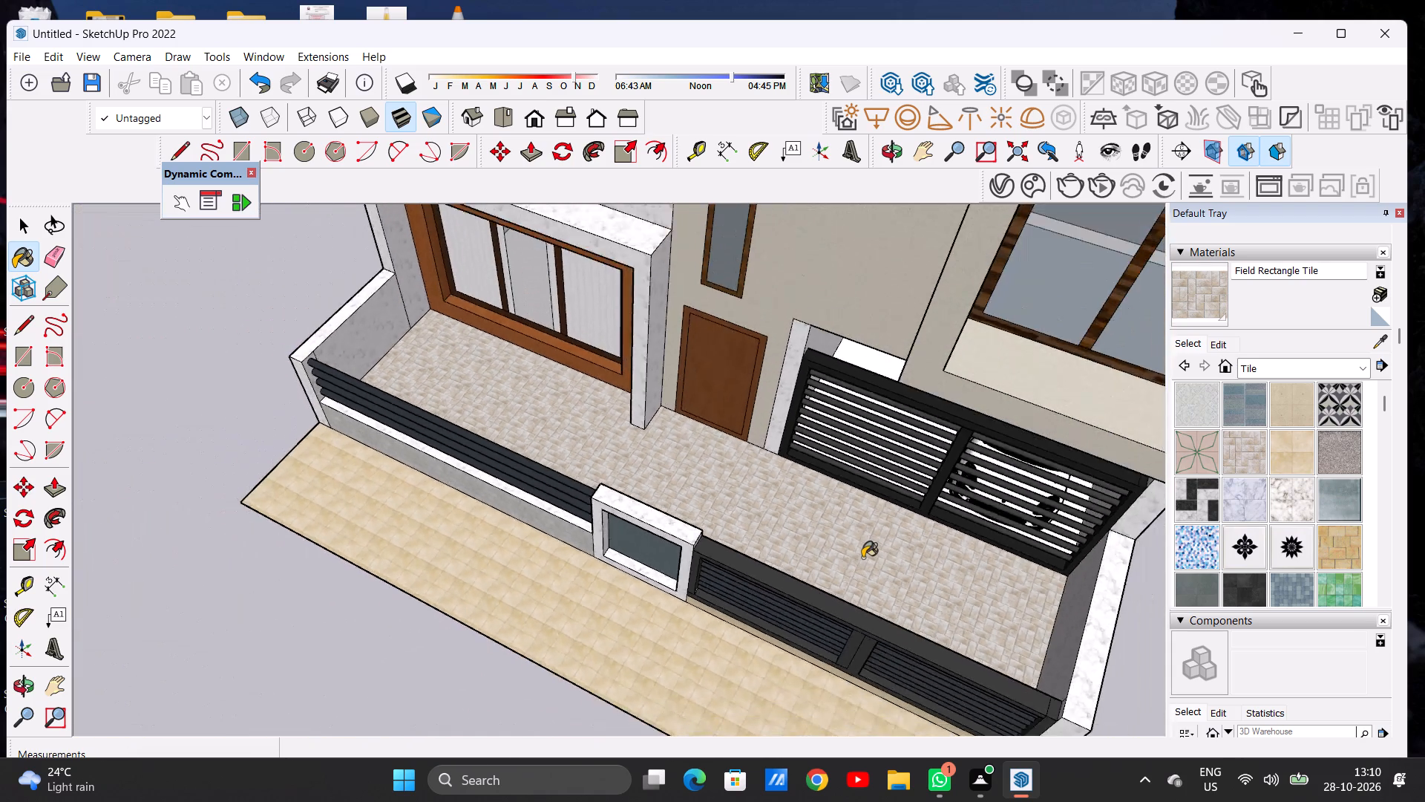
scroll(862, 558, "down", 9)
middle_click_drag(785, 590, 921, 419)
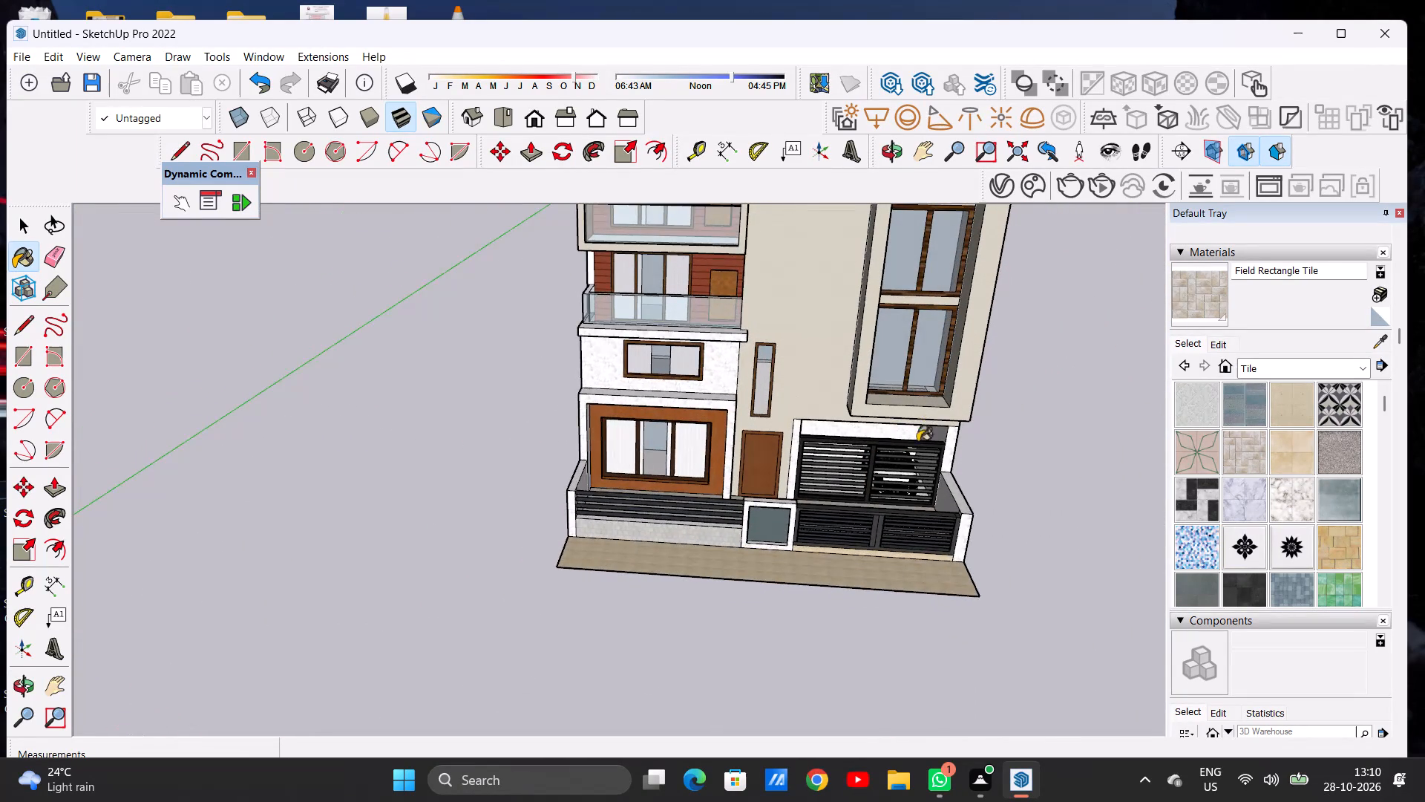
scroll(886, 490, "up", 5)
middle_click_drag(856, 555, 845, 463)
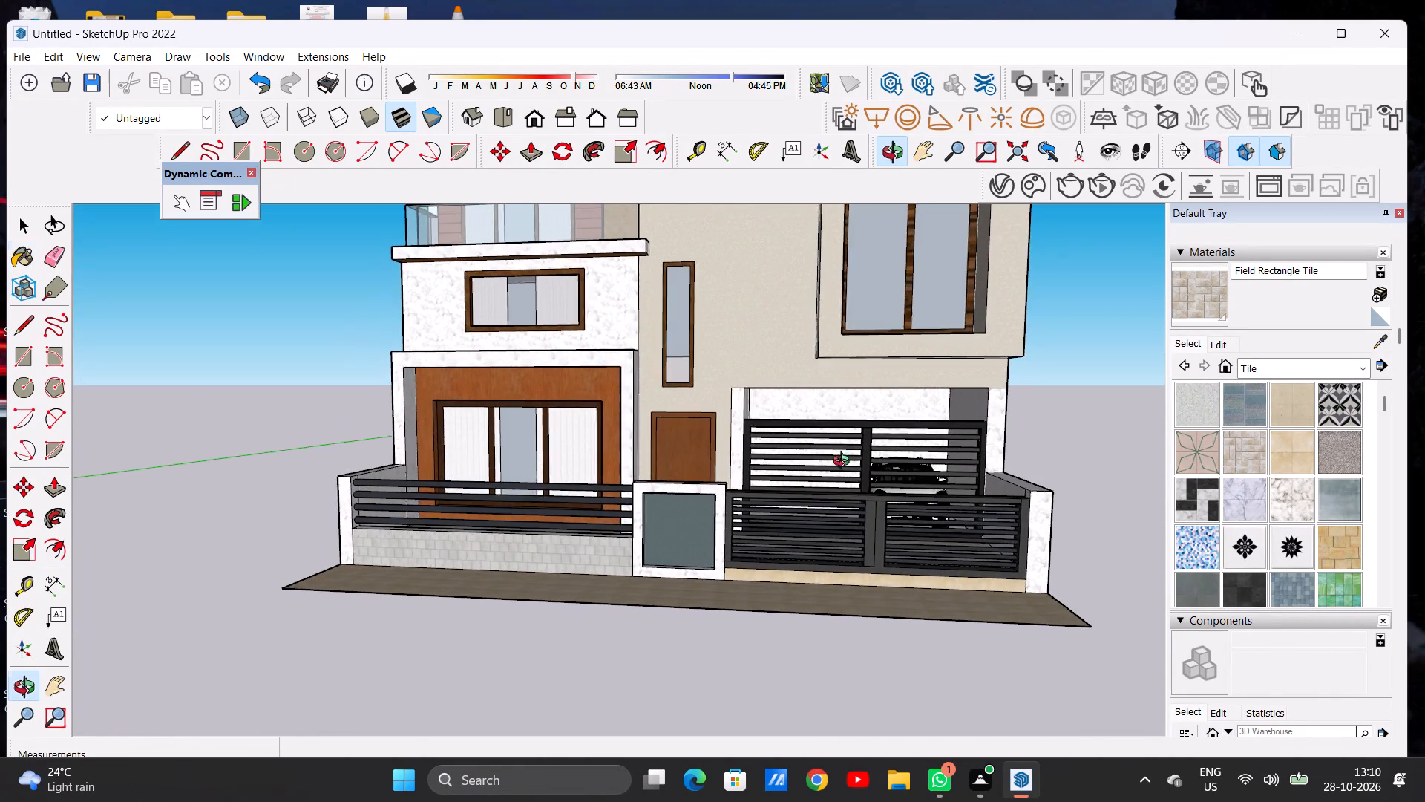
middle_click_drag(845, 463, 864, 475)
scroll(739, 537, "down", 12)
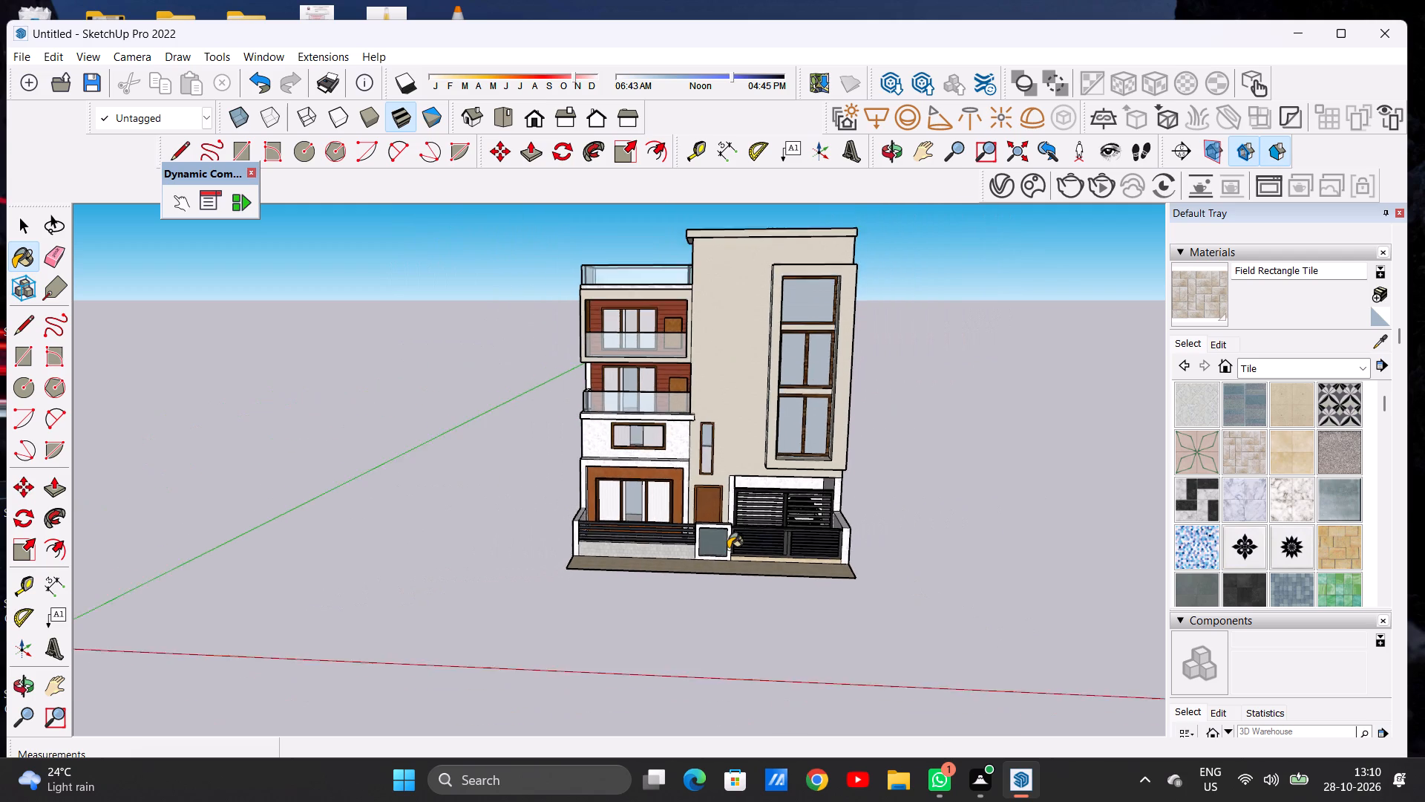
scroll(728, 549, "down", 2)
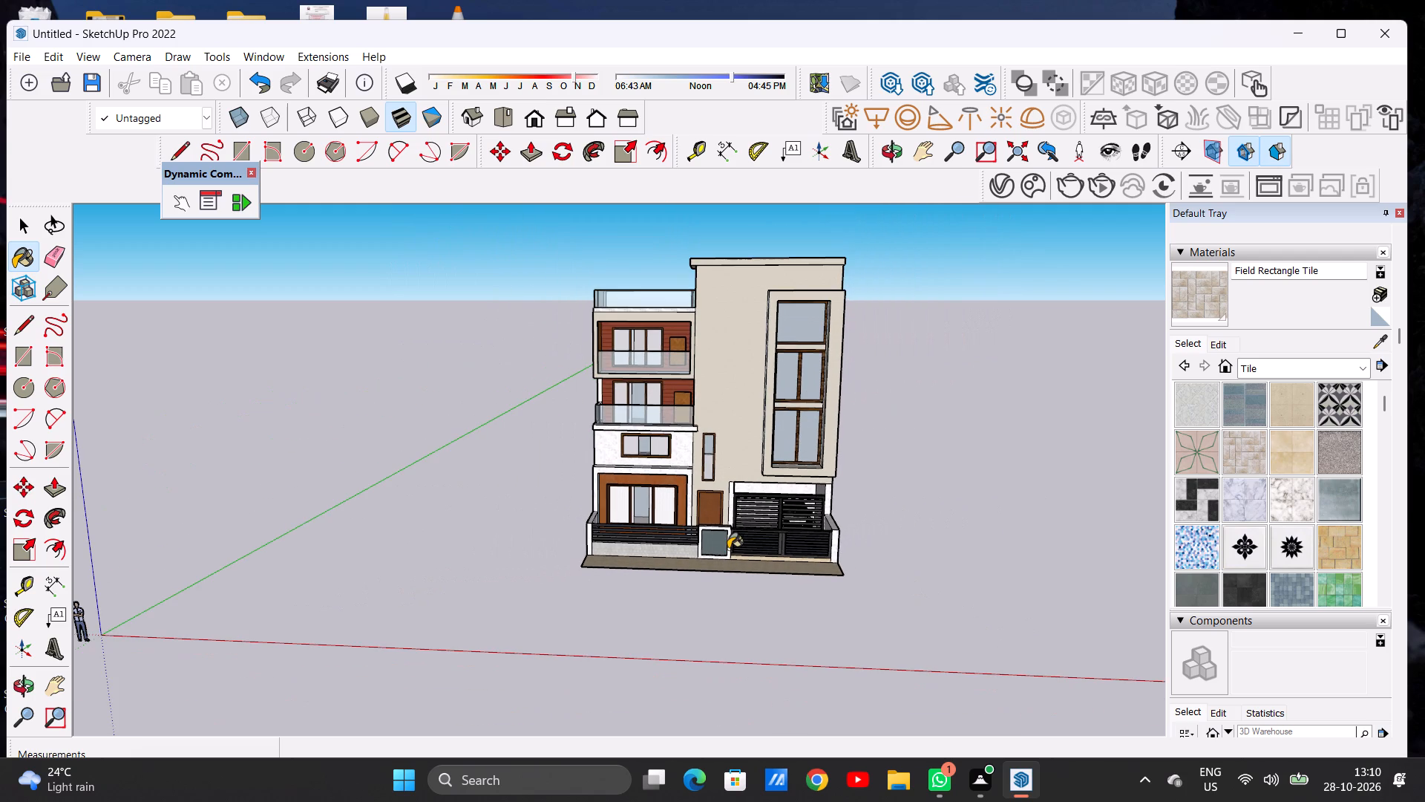
scroll(802, 503, "up", 19)
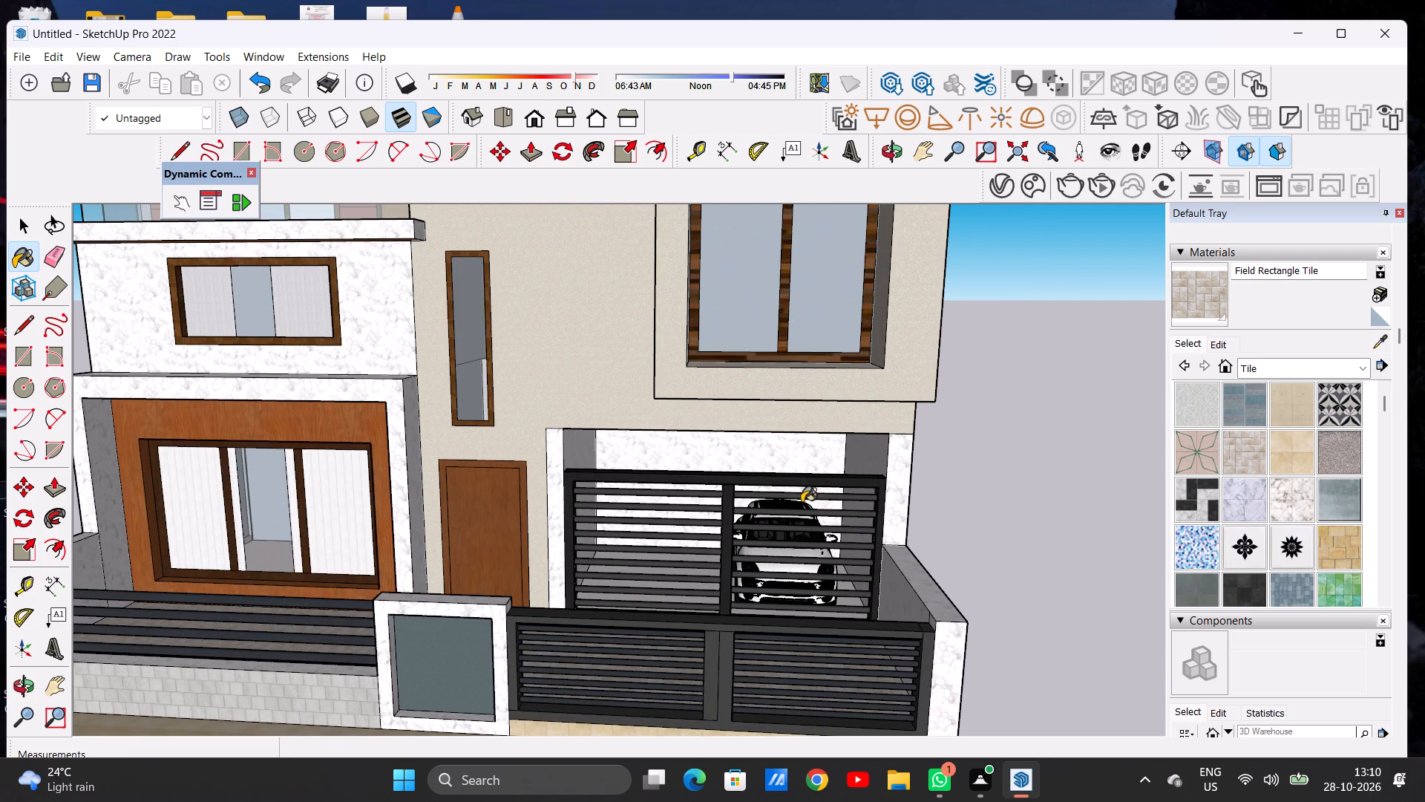
key("space")
Examine the forecourt, gates and boundary walls from raised front and oblique side angles.
scroll(800, 502, "down", 6)
middle_click_drag(755, 502, 718, 636)
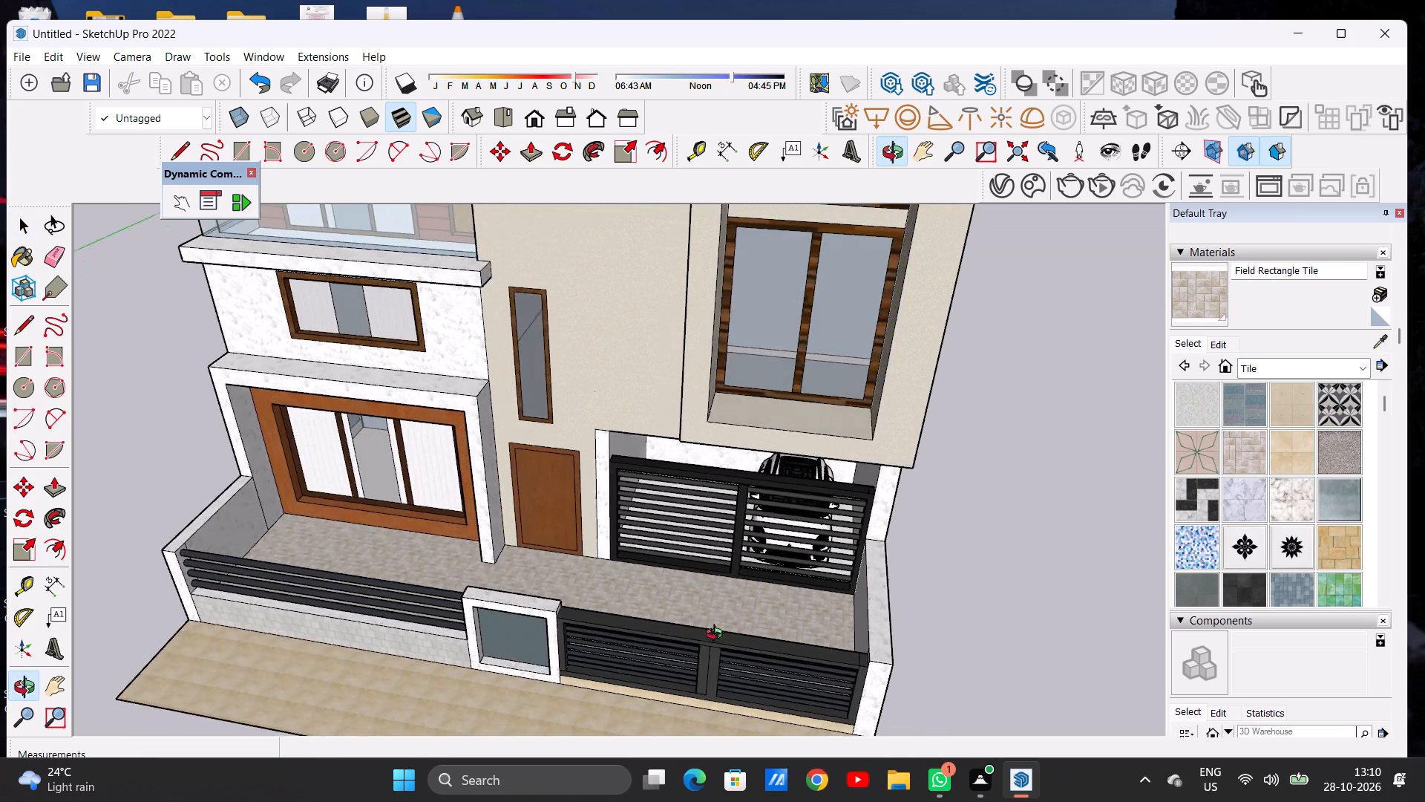
middle_click_drag(718, 636, 552, 652)
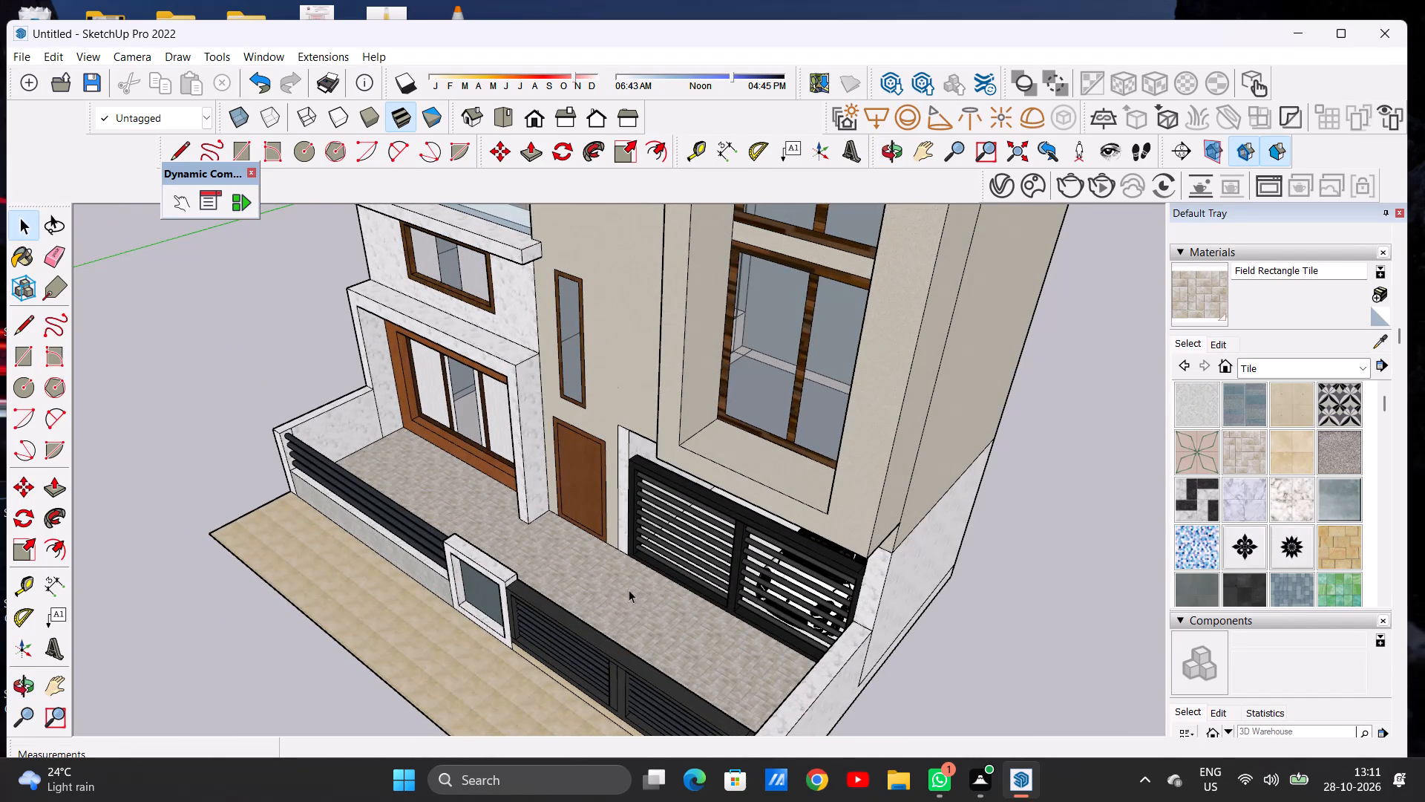
middle_click_drag(521, 511, 570, 509)
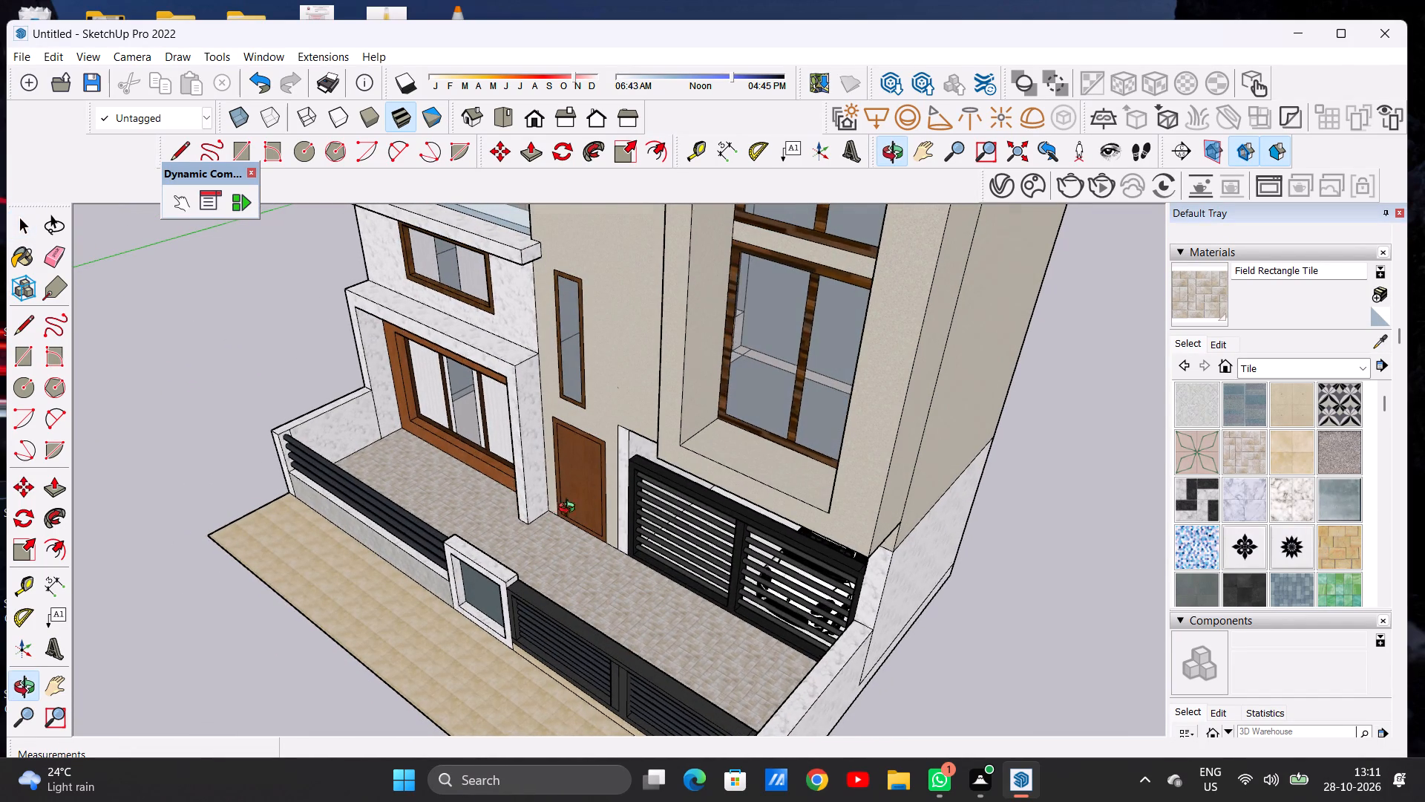
middle_click_drag(570, 509, 760, 460)
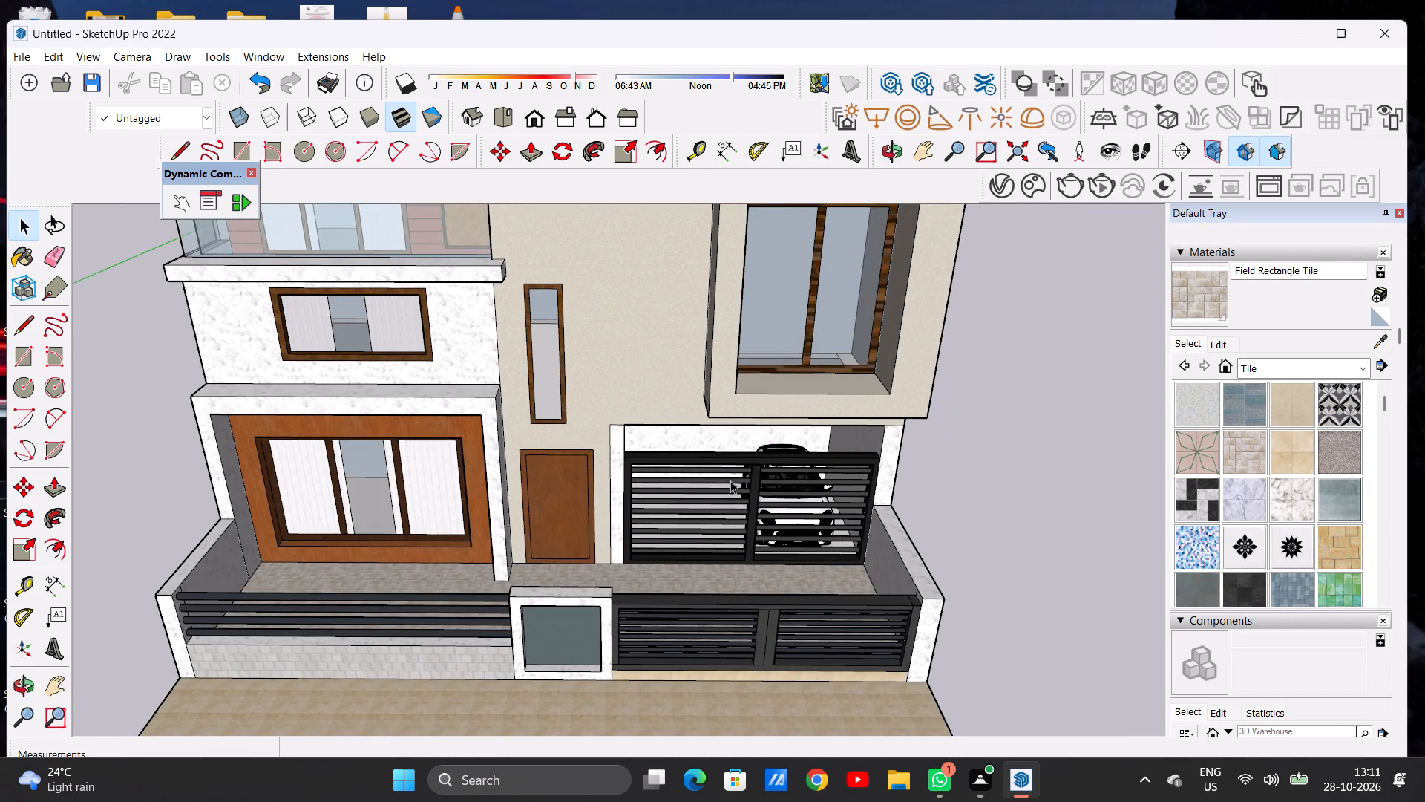
scroll(711, 495, "down", 2)
middle_click_drag(671, 490, 572, 504)
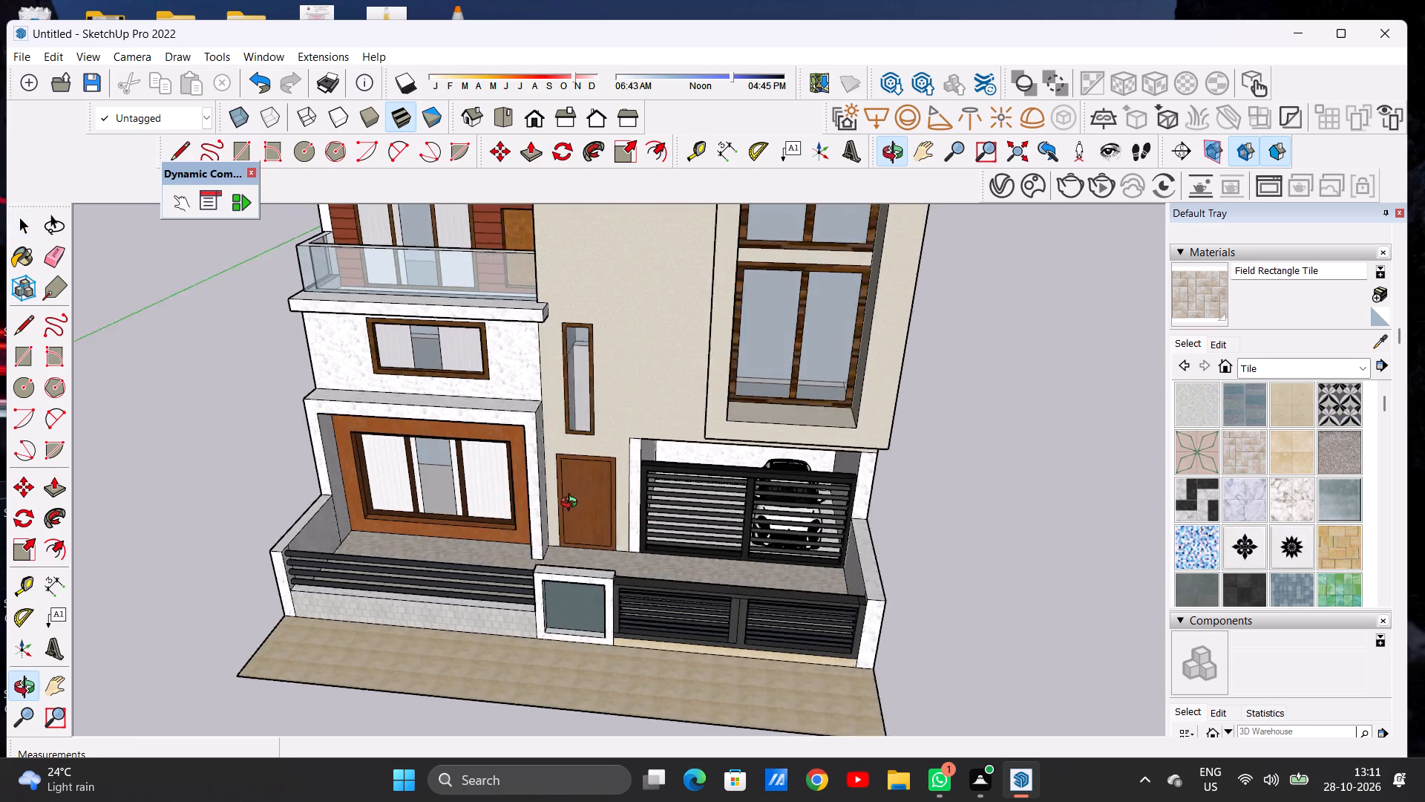
middle_click_drag(572, 504, 344, 560)
scroll(517, 492, "up", 2)
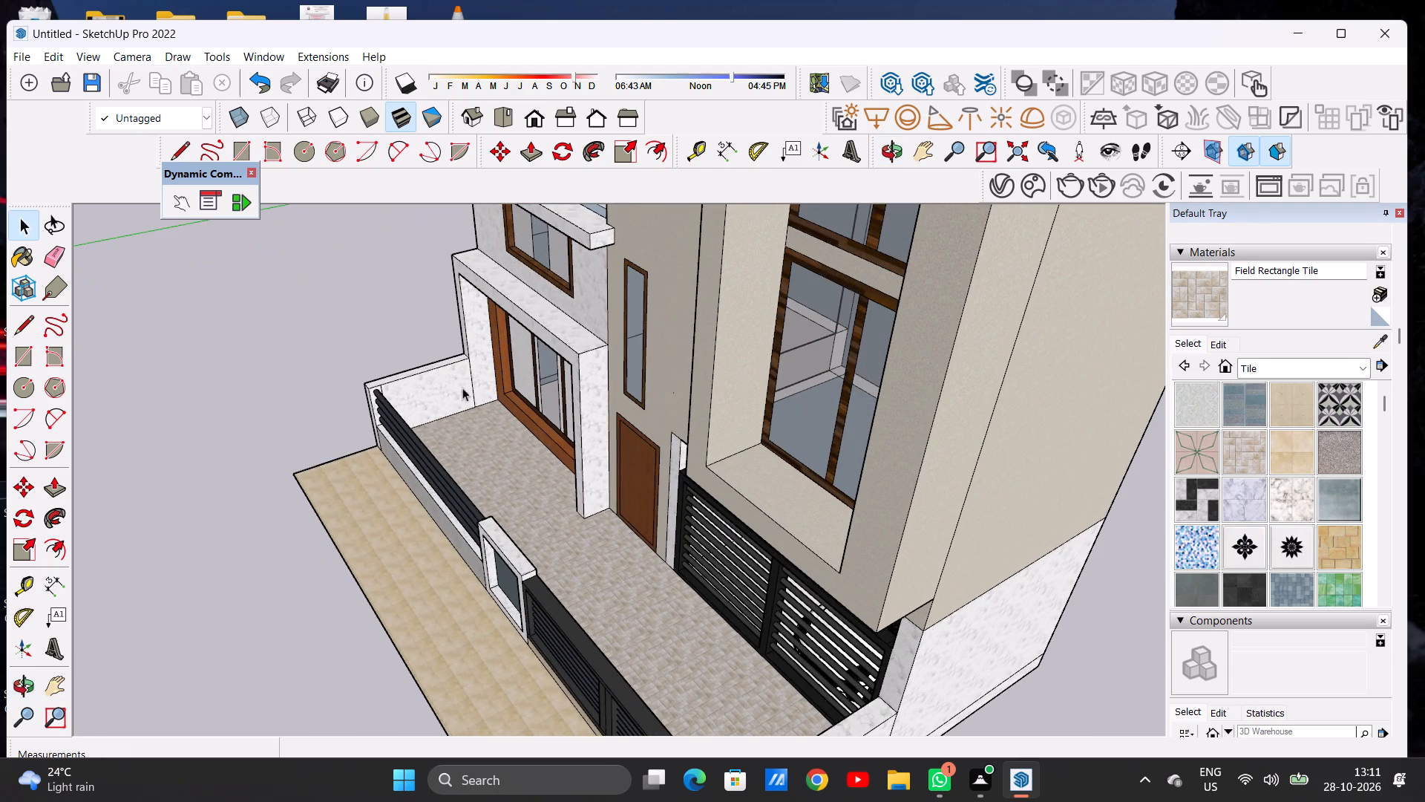
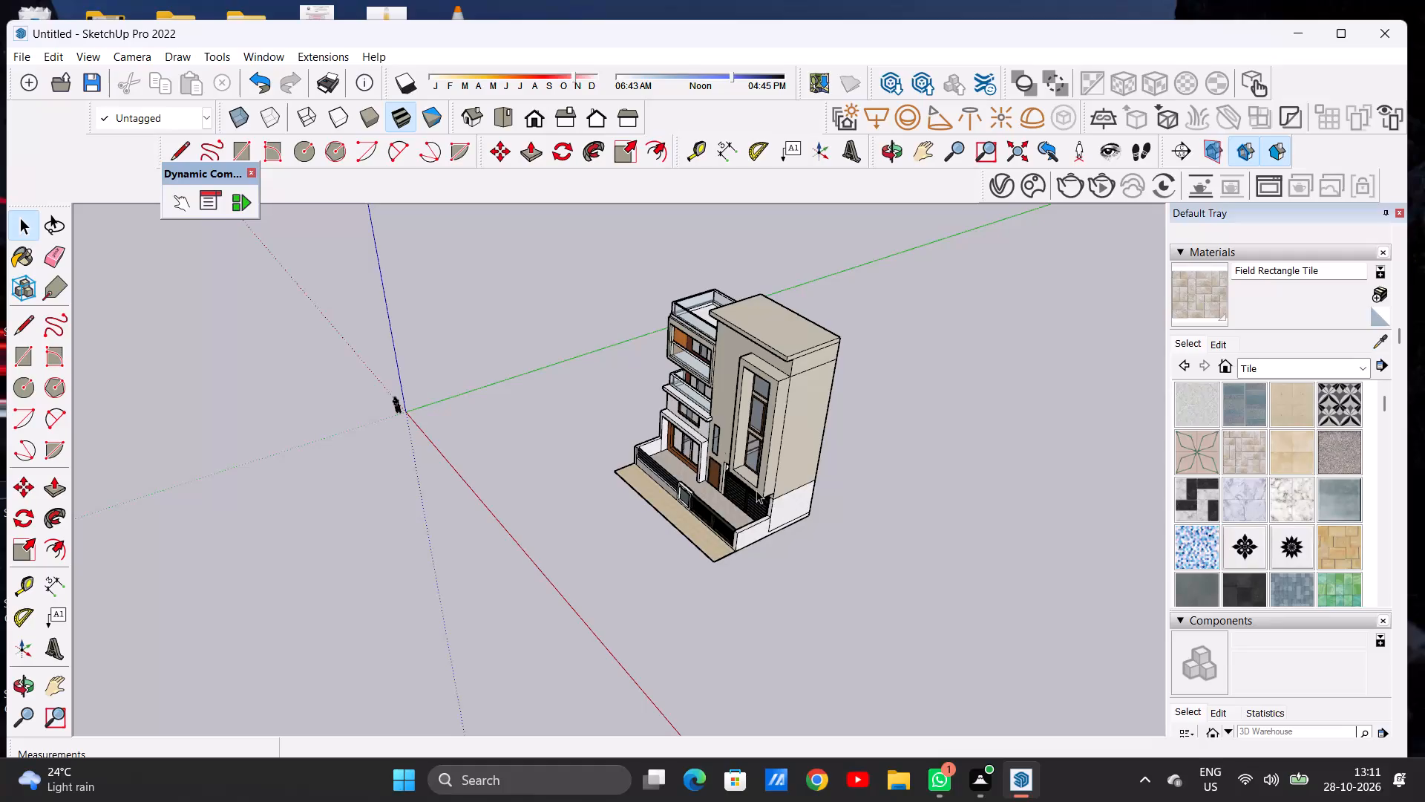
Examine the house's full front elevation and roofline from raised oblique and frontal angles.
scroll(796, 448, "up", 5)
scroll(796, 437, "down", 1)
scroll(796, 437, "up", 1)
middle_click_drag(716, 471, 876, 394)
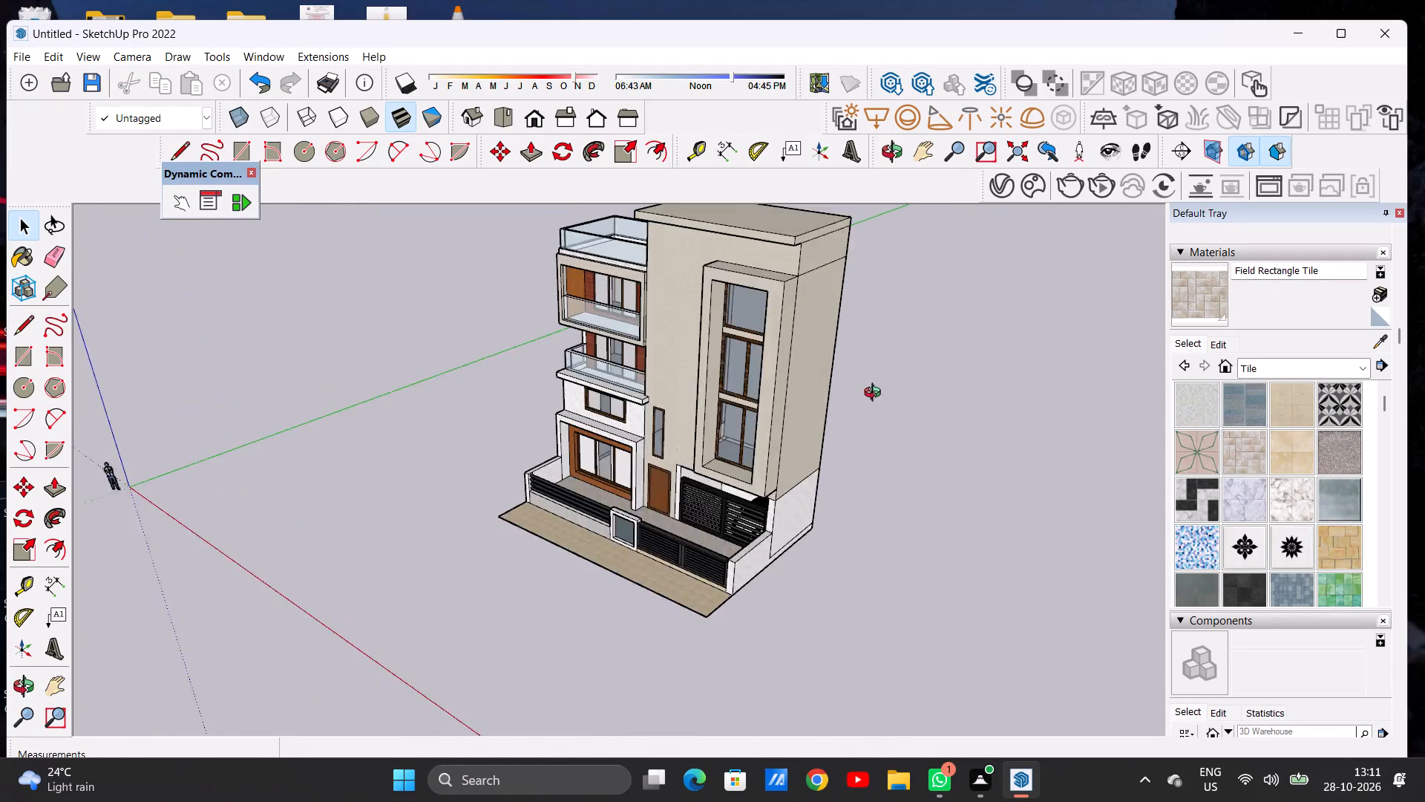
middle_click_drag(876, 394, 951, 354)
scroll(831, 437, "down", 5)
scroll(813, 506, "down", 2)
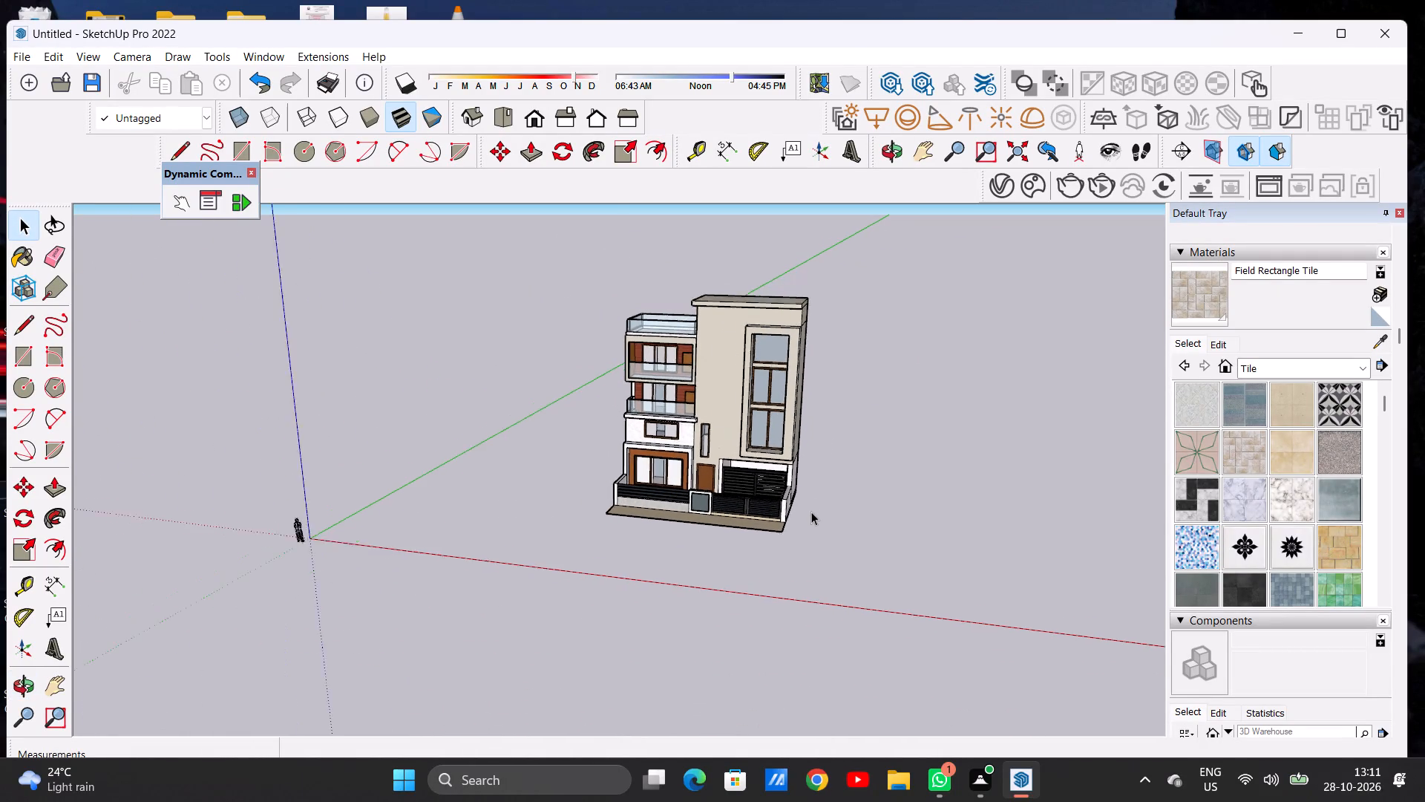
scroll(811, 512, "down", 3)
scroll(750, 477, "up", 7)
scroll(725, 486, "down", 6)
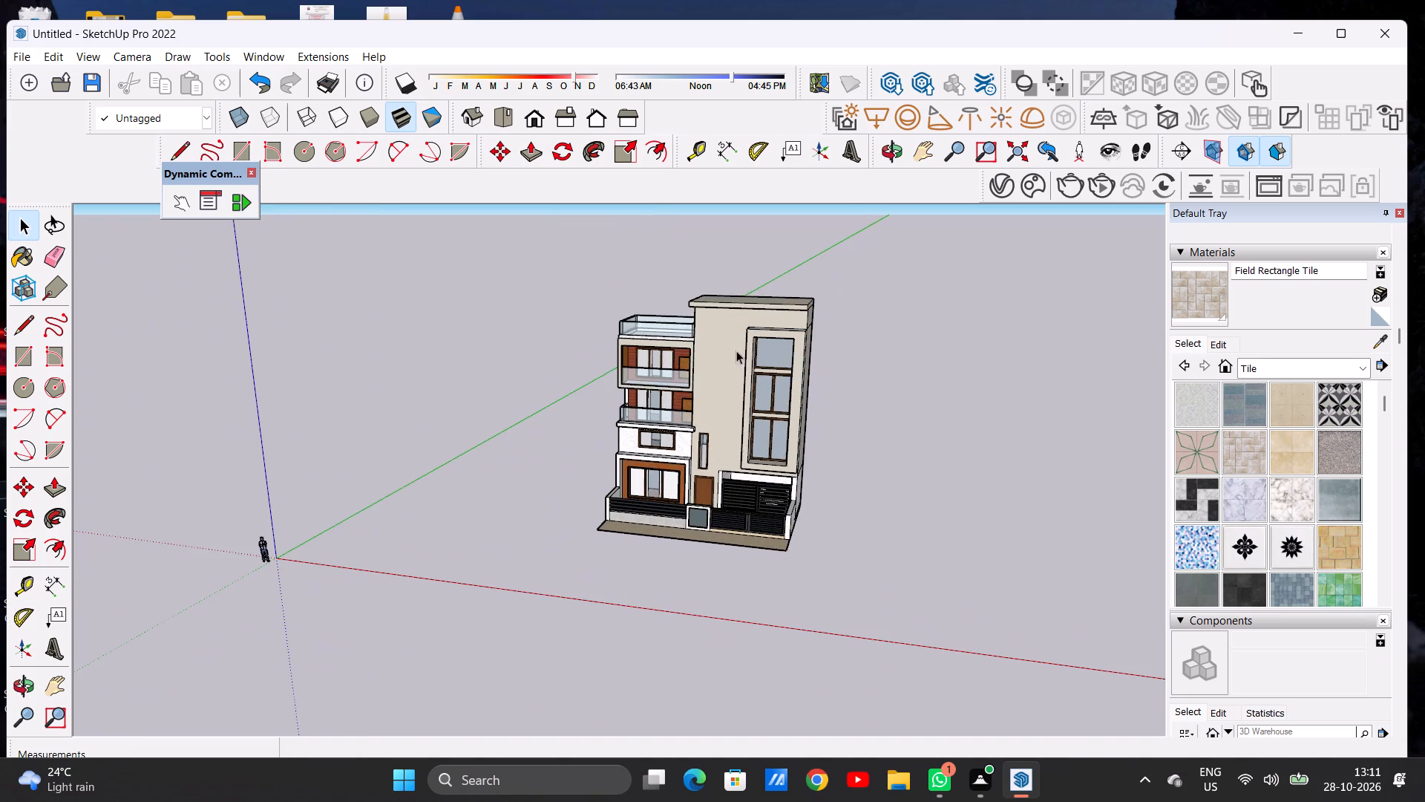
scroll(741, 310, "up", 8)
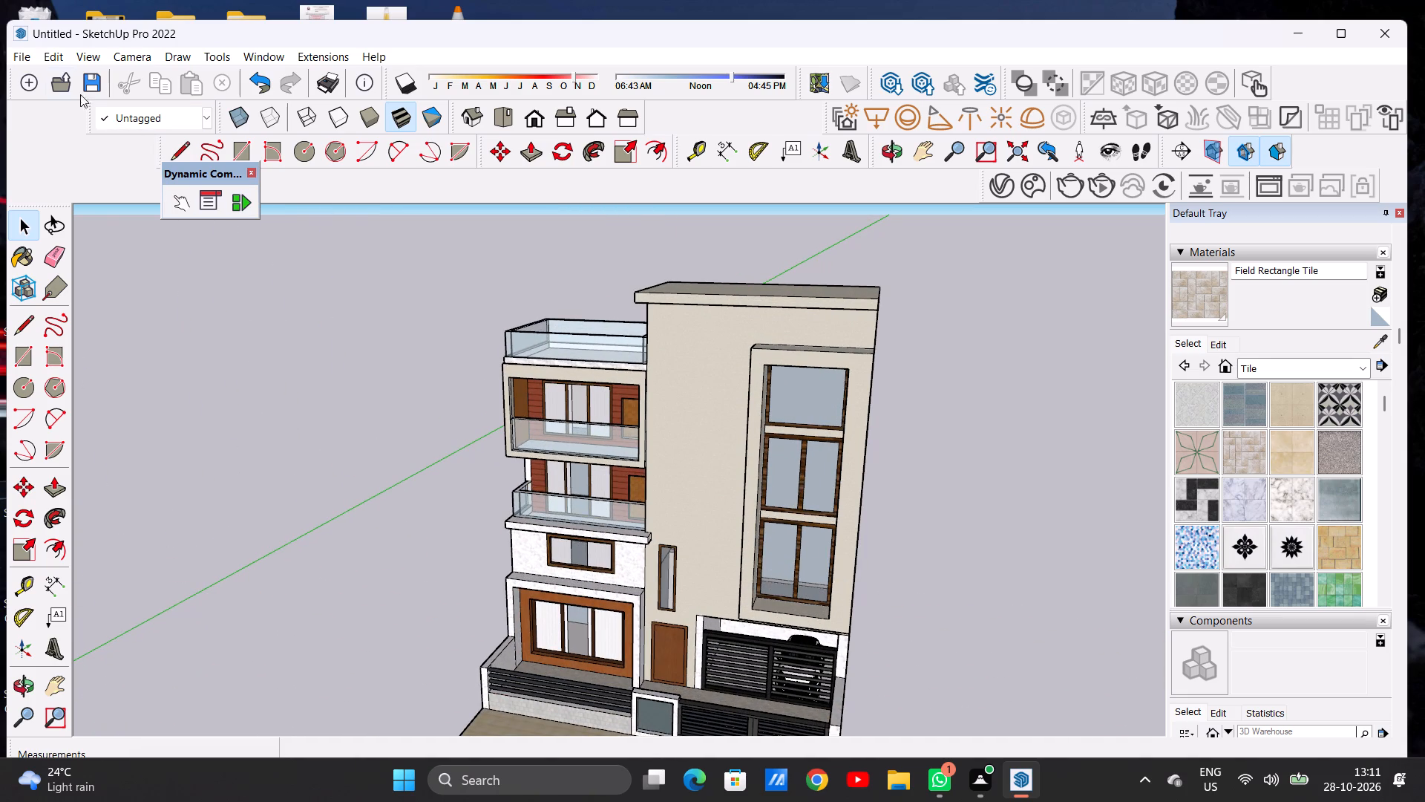
Import the chau+cay potted plant model from the Downloads folder.
left_click(27, 53)
left_click(73, 365)
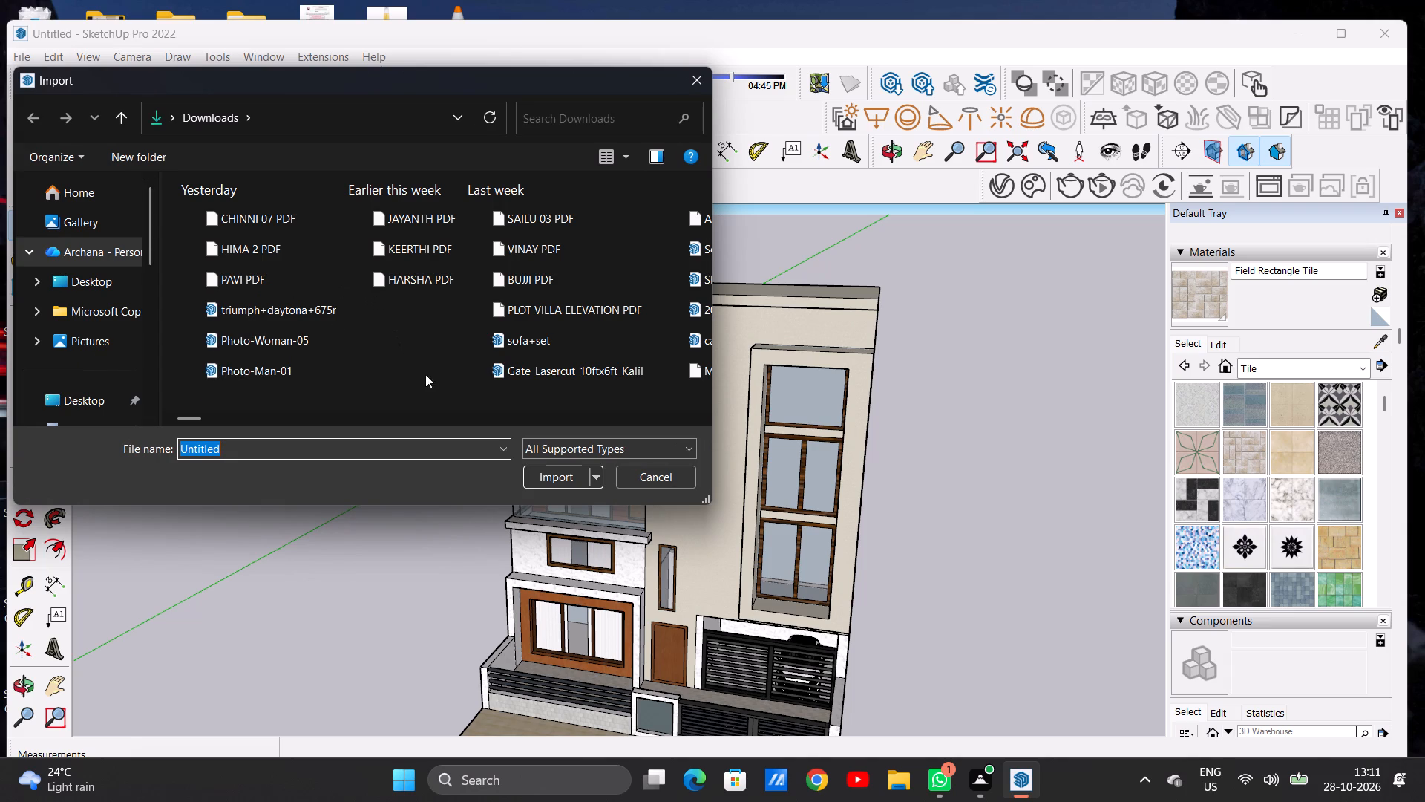
left_click(707, 416)
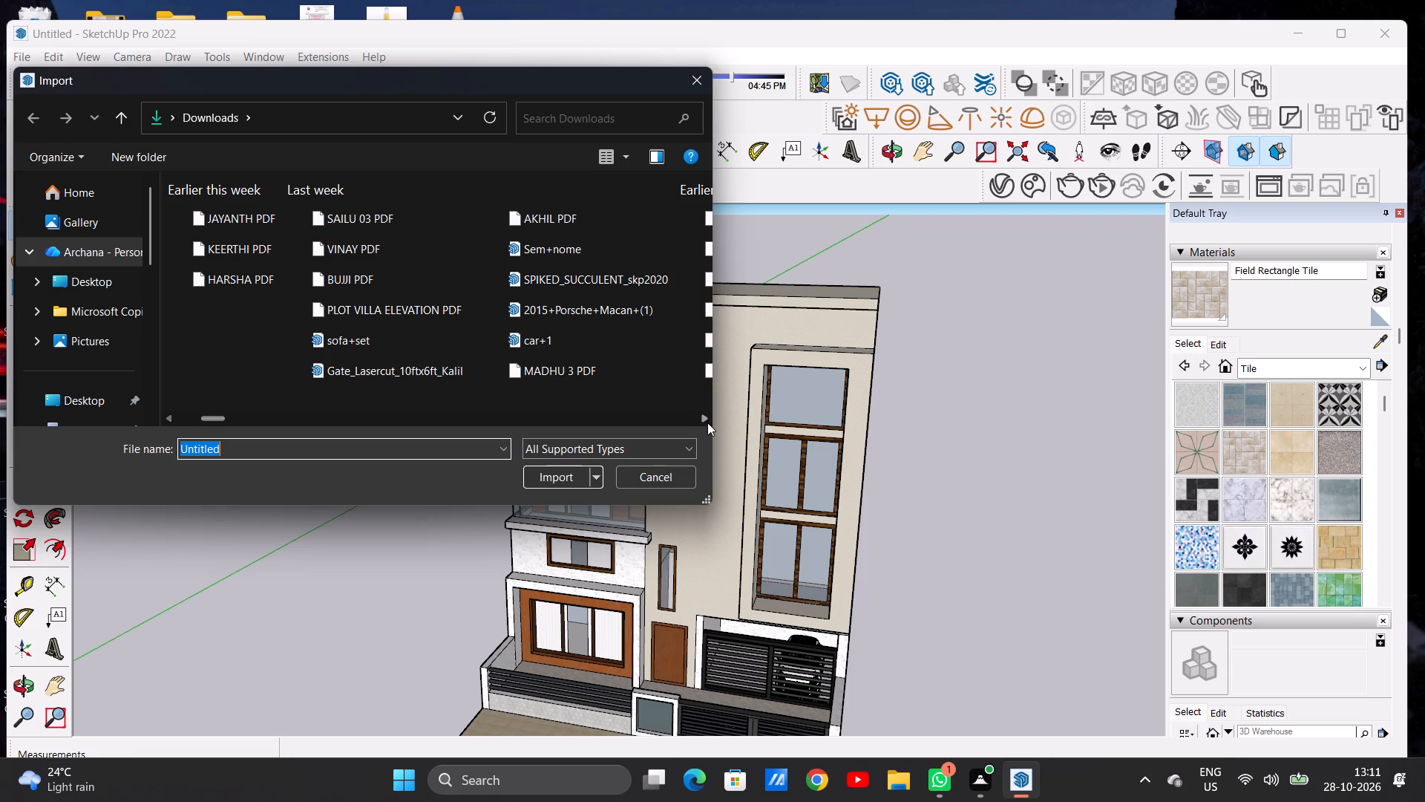
left_click(707, 420)
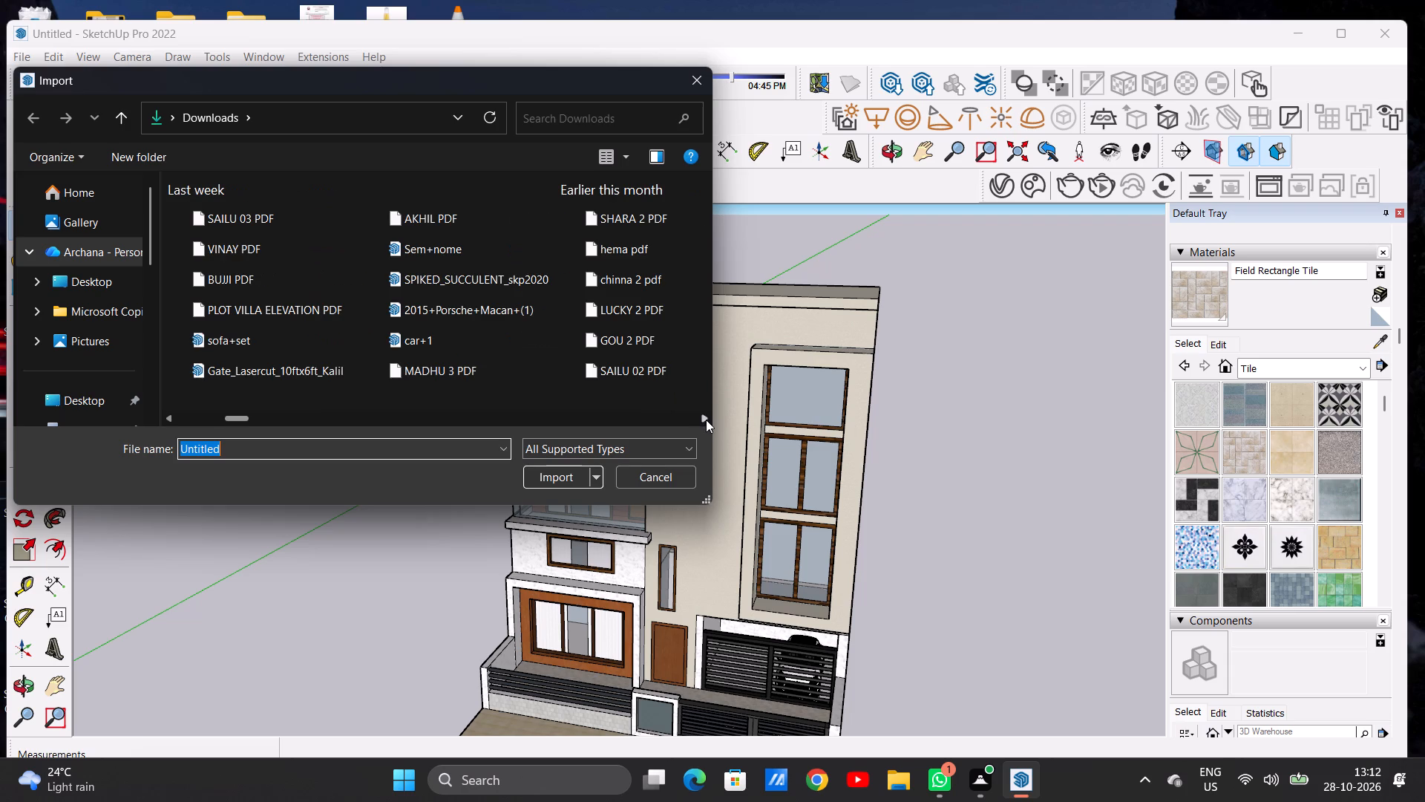
left_click(706, 420)
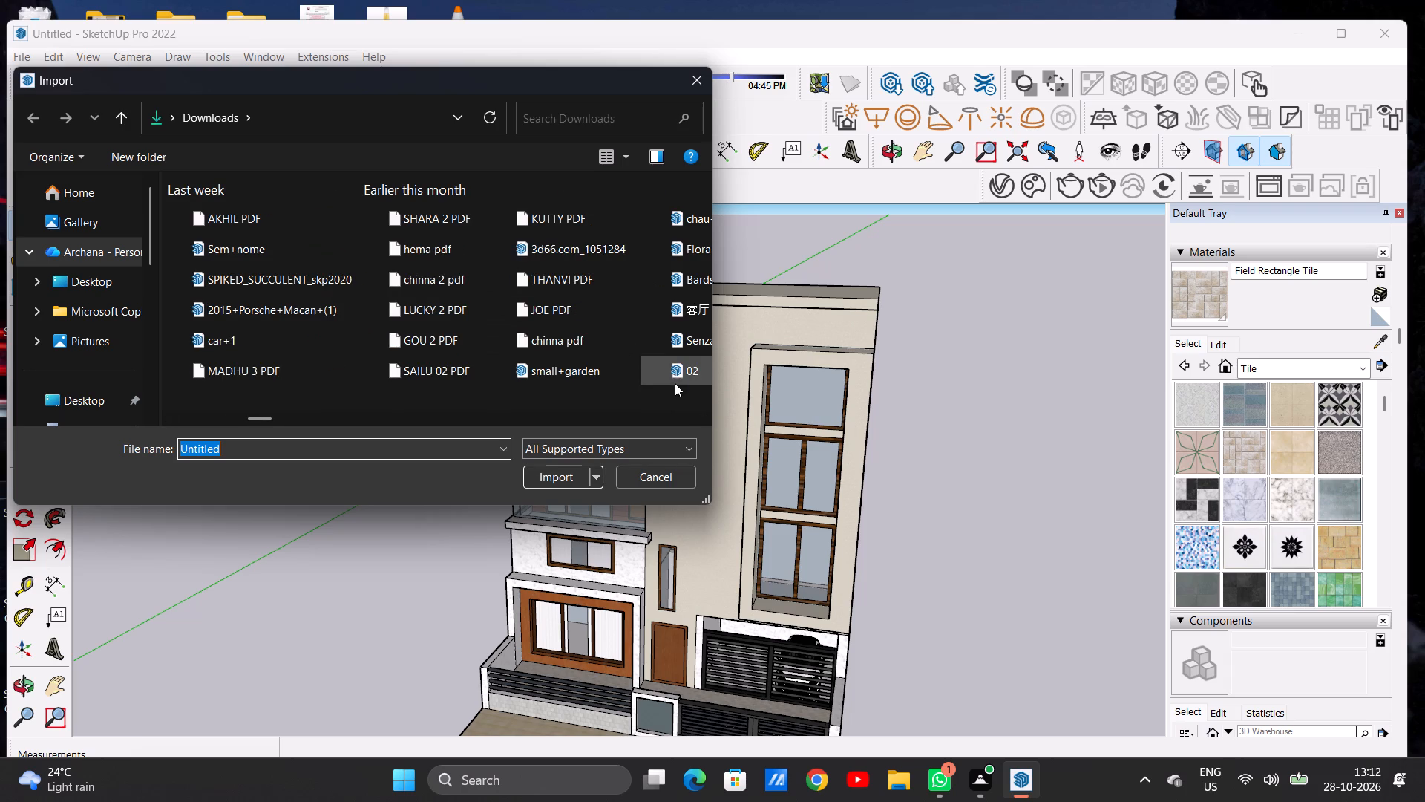
left_click(702, 420)
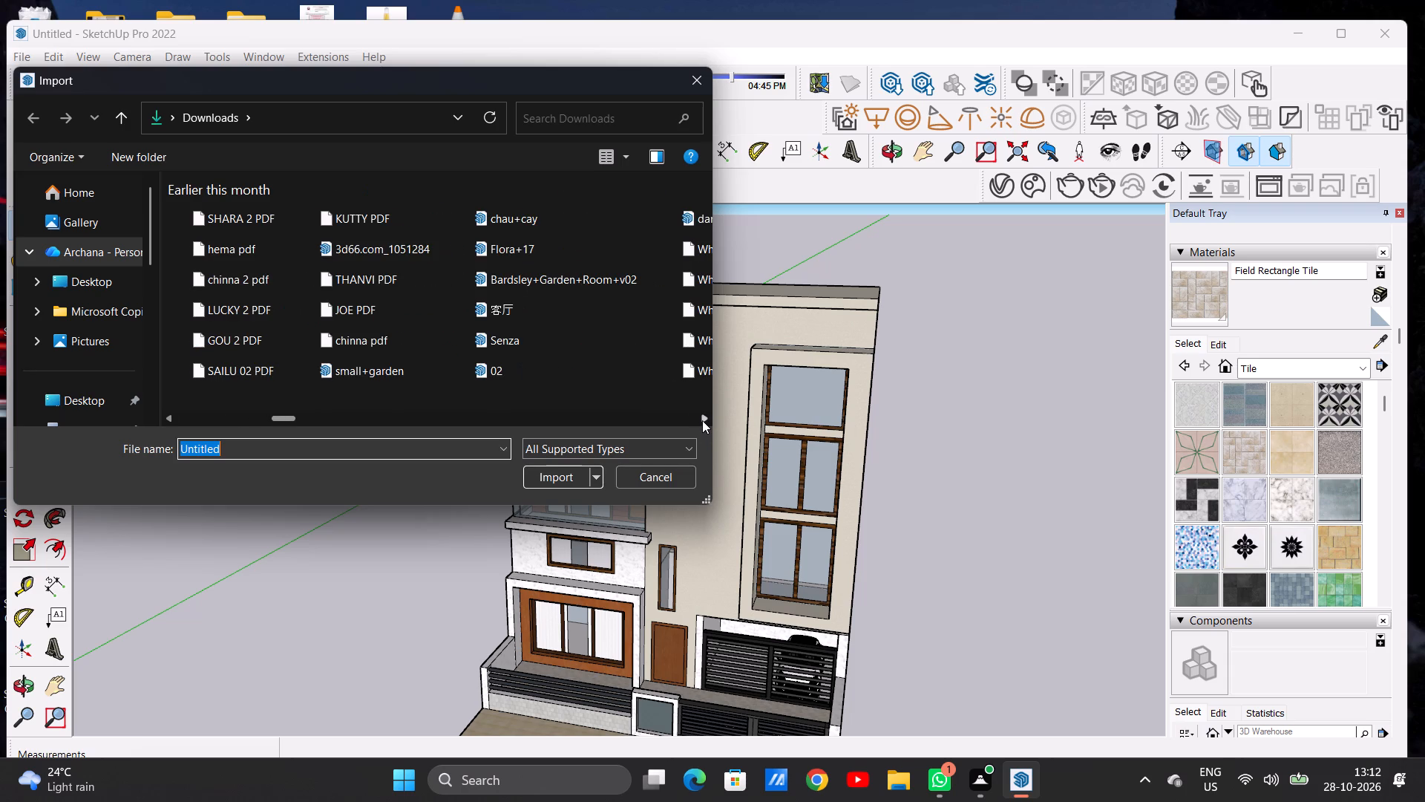
double_click(597, 225)
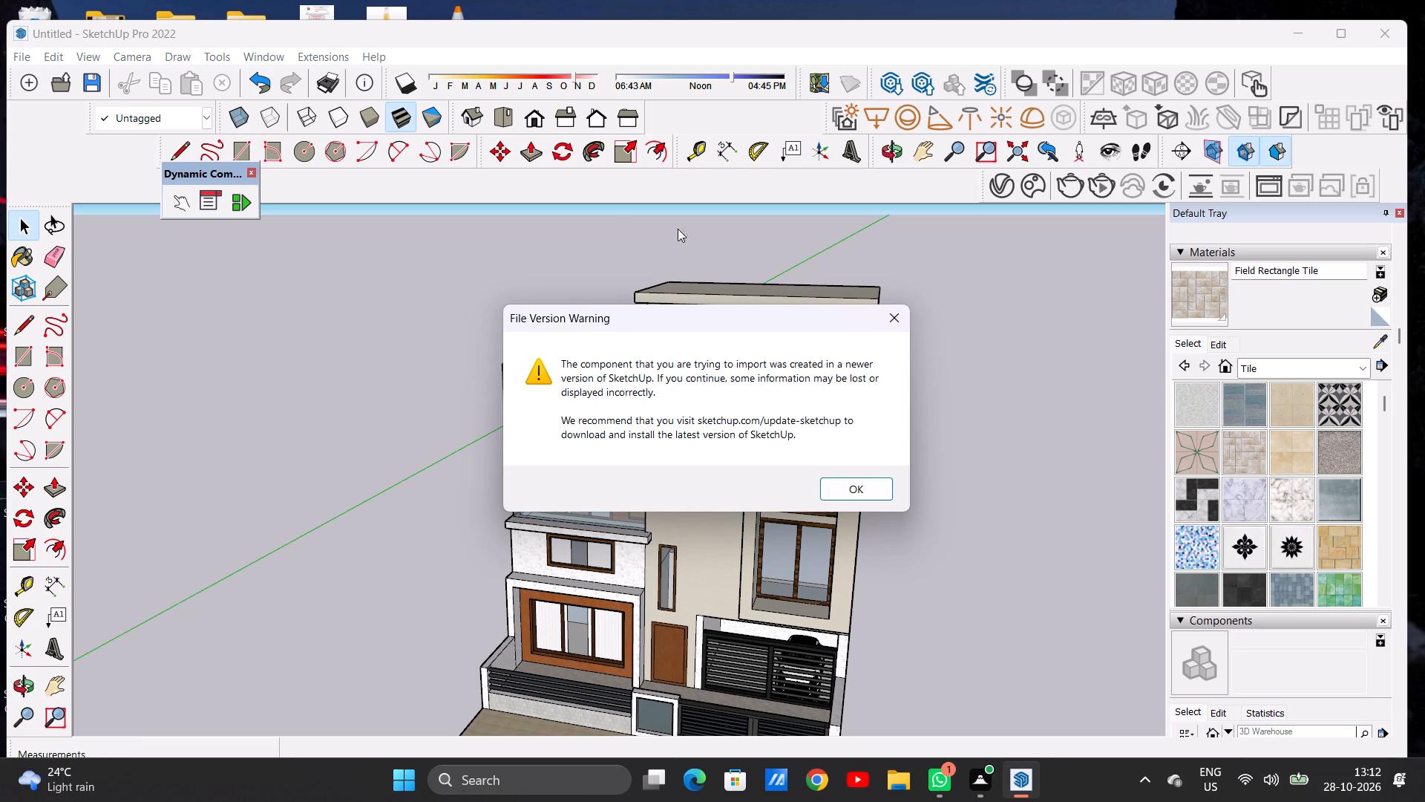
left_click(851, 490)
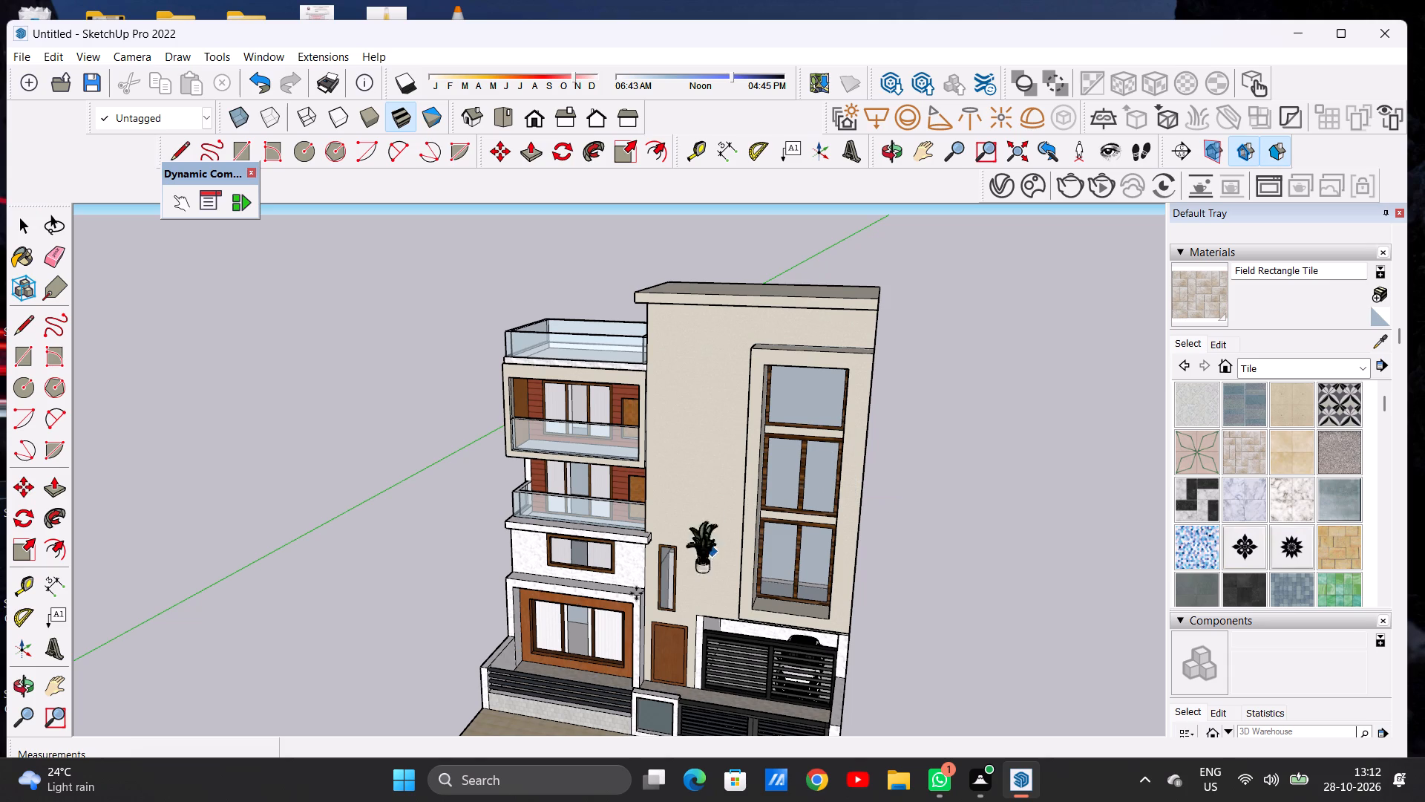
Place the imported potted plant on the tiled forecourt in front of the large ground-floor window, near the boundary railing.
scroll(567, 556, "down", 4)
scroll(551, 646, "up", 12)
scroll(552, 635, "down", 1)
scroll(552, 635, "up", 1)
middle_click_drag(637, 601, 376, 659)
scroll(615, 610, "up", 2)
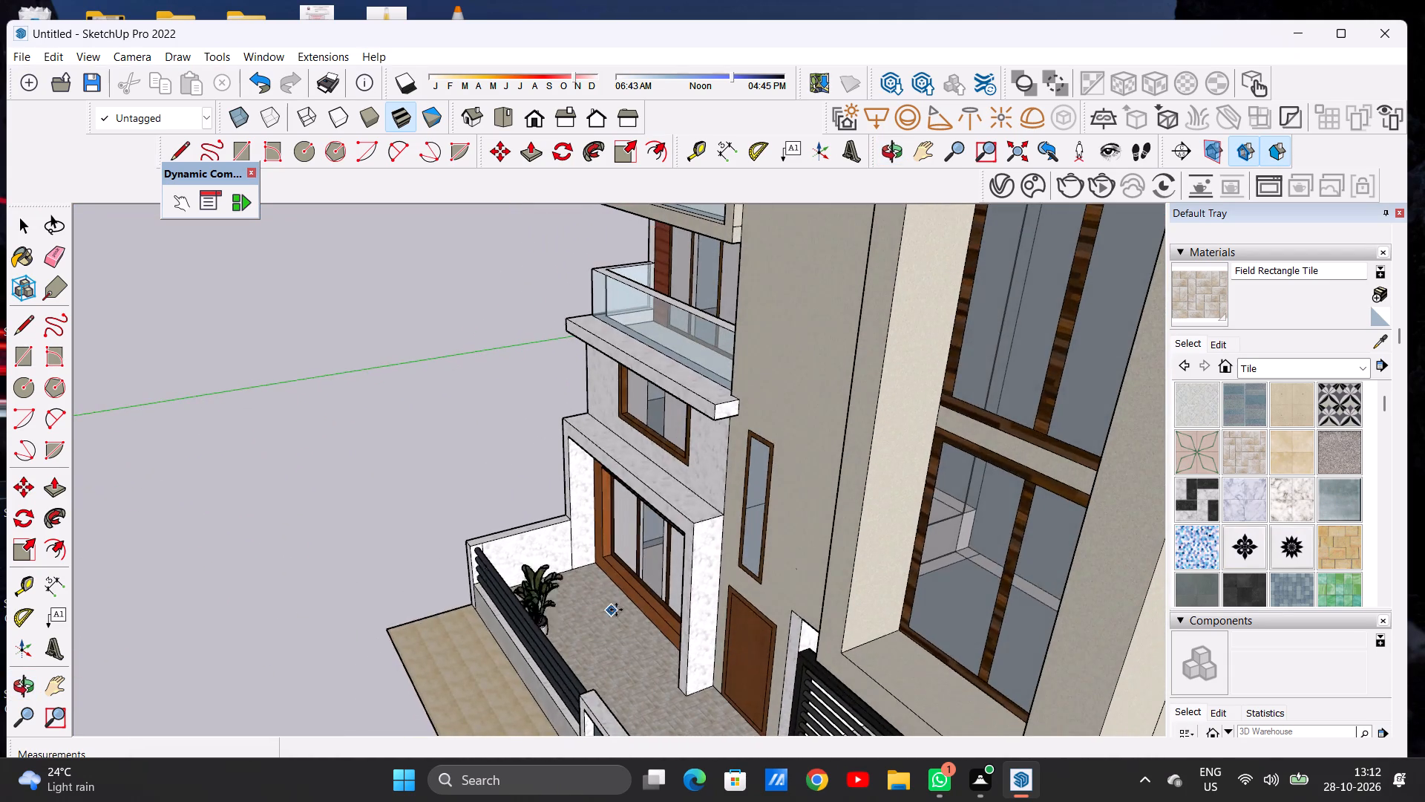
scroll(616, 610, "up", 2)
scroll(616, 610, "down", 1)
scroll(616, 610, "up", 10)
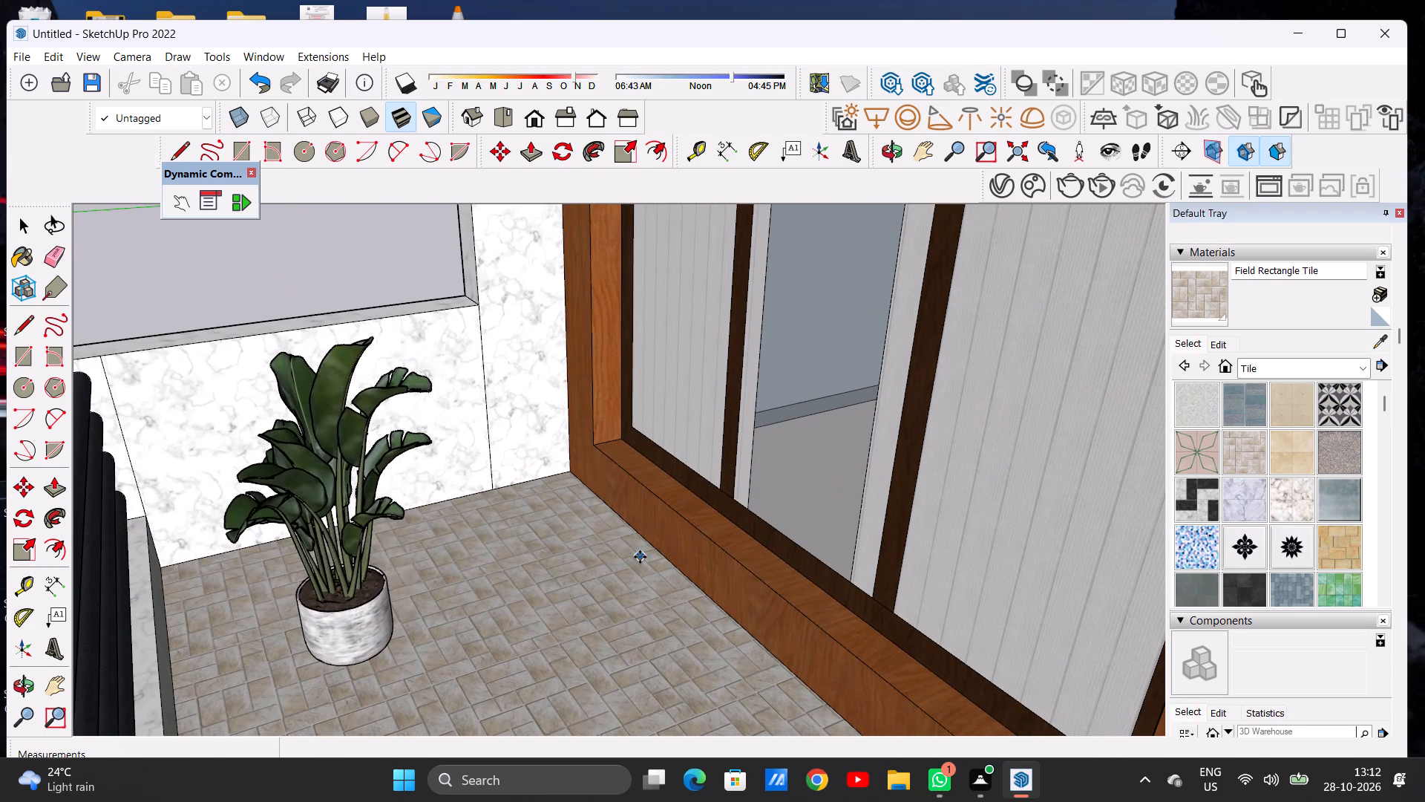
left_click(640, 557)
key("space")
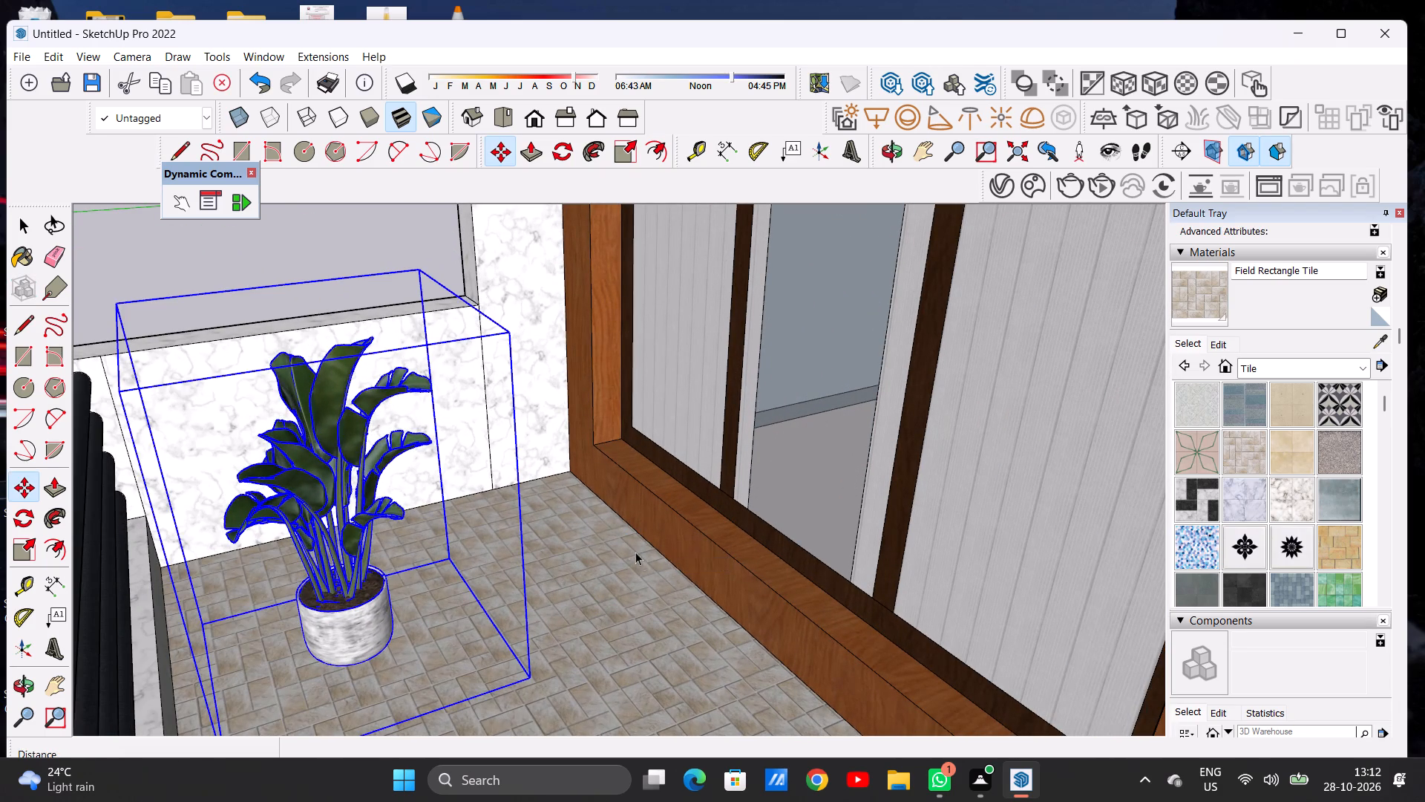
Move the potted plant by its bounding-box corner about 1' 6" toward the boundary railing.
scroll(612, 518, "down", 6)
middle_click_drag(554, 551, 475, 593)
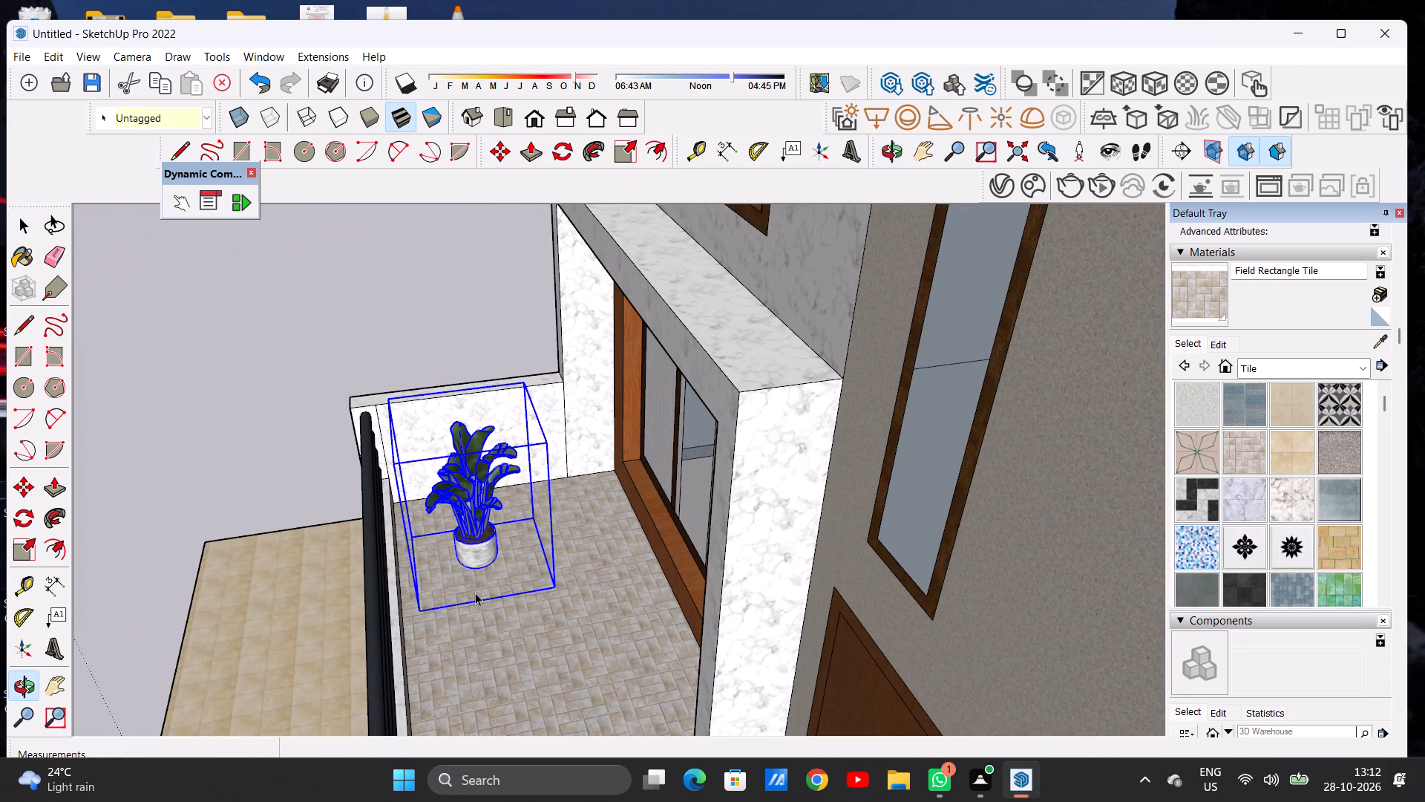
key("m")
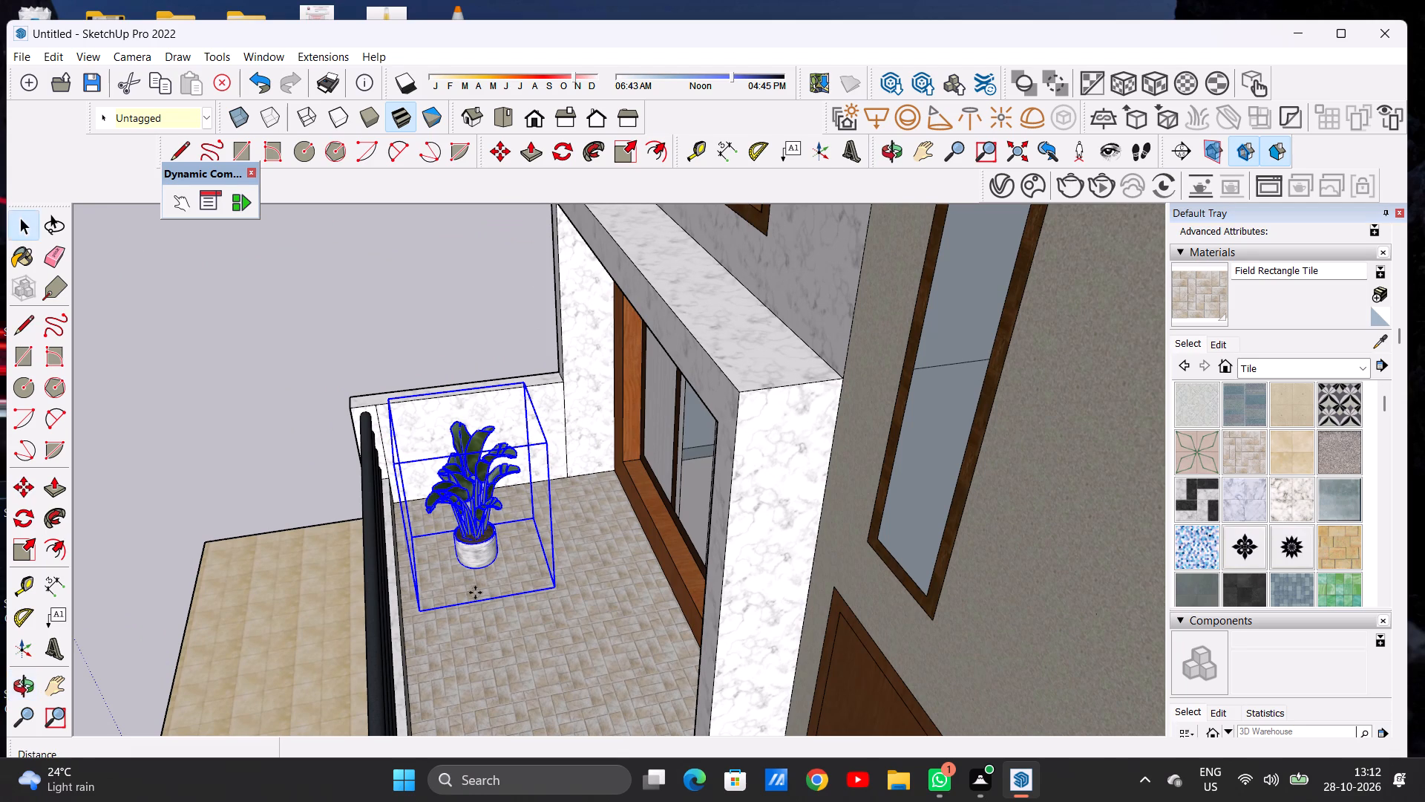
left_click(425, 608)
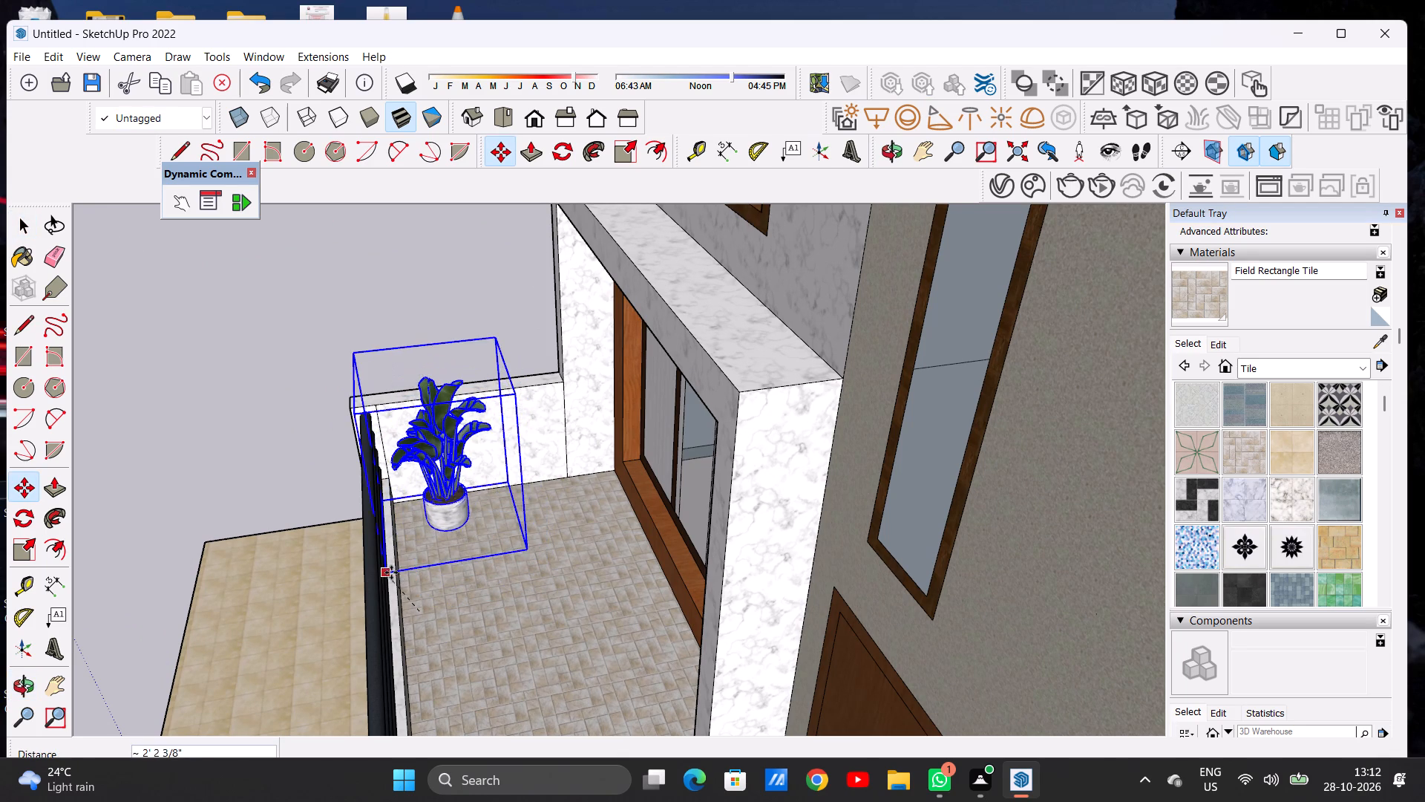
left_click(395, 590)
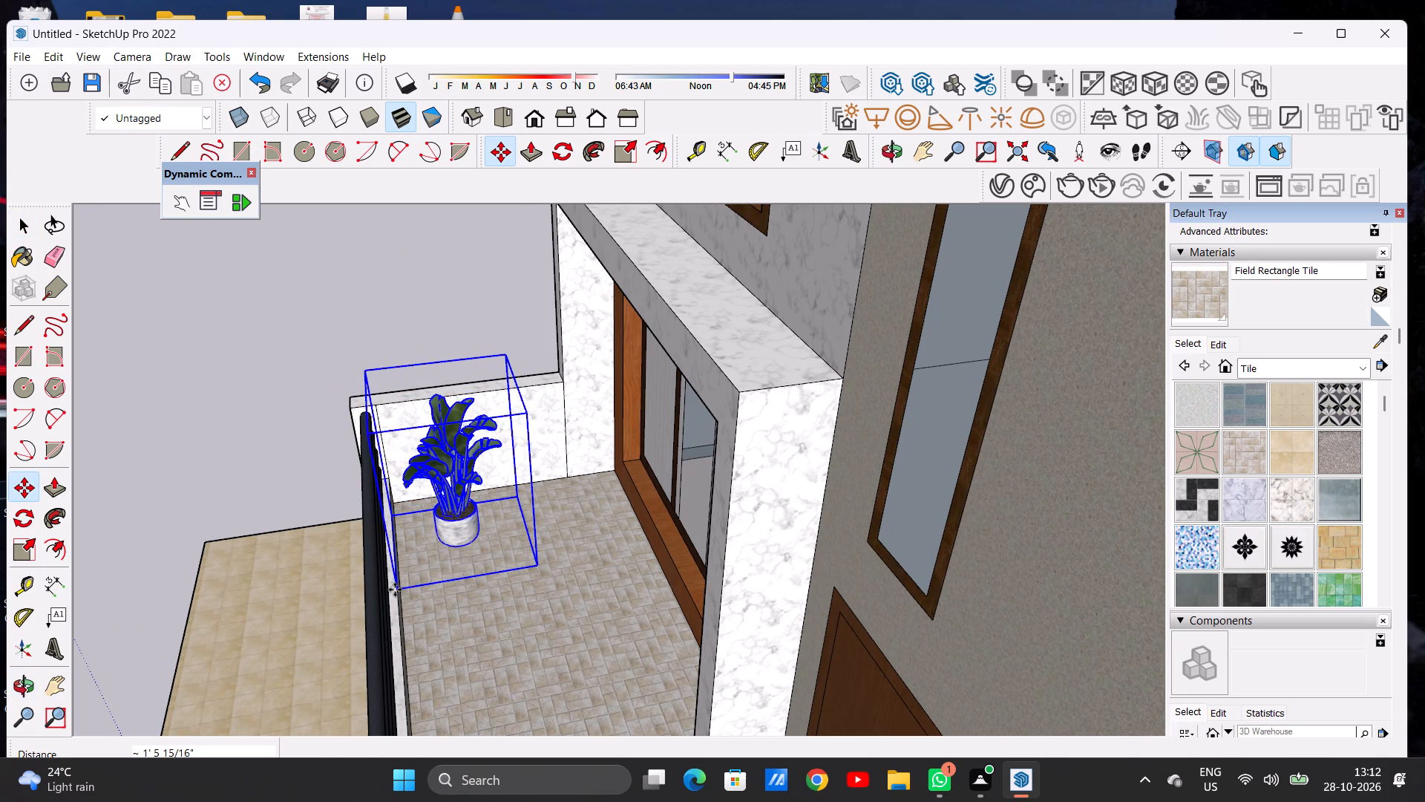
key("space")
Lower the potted plant about 1' 4" onto the forecourt floor tiles.
middle_click_drag(529, 580, 493, 537)
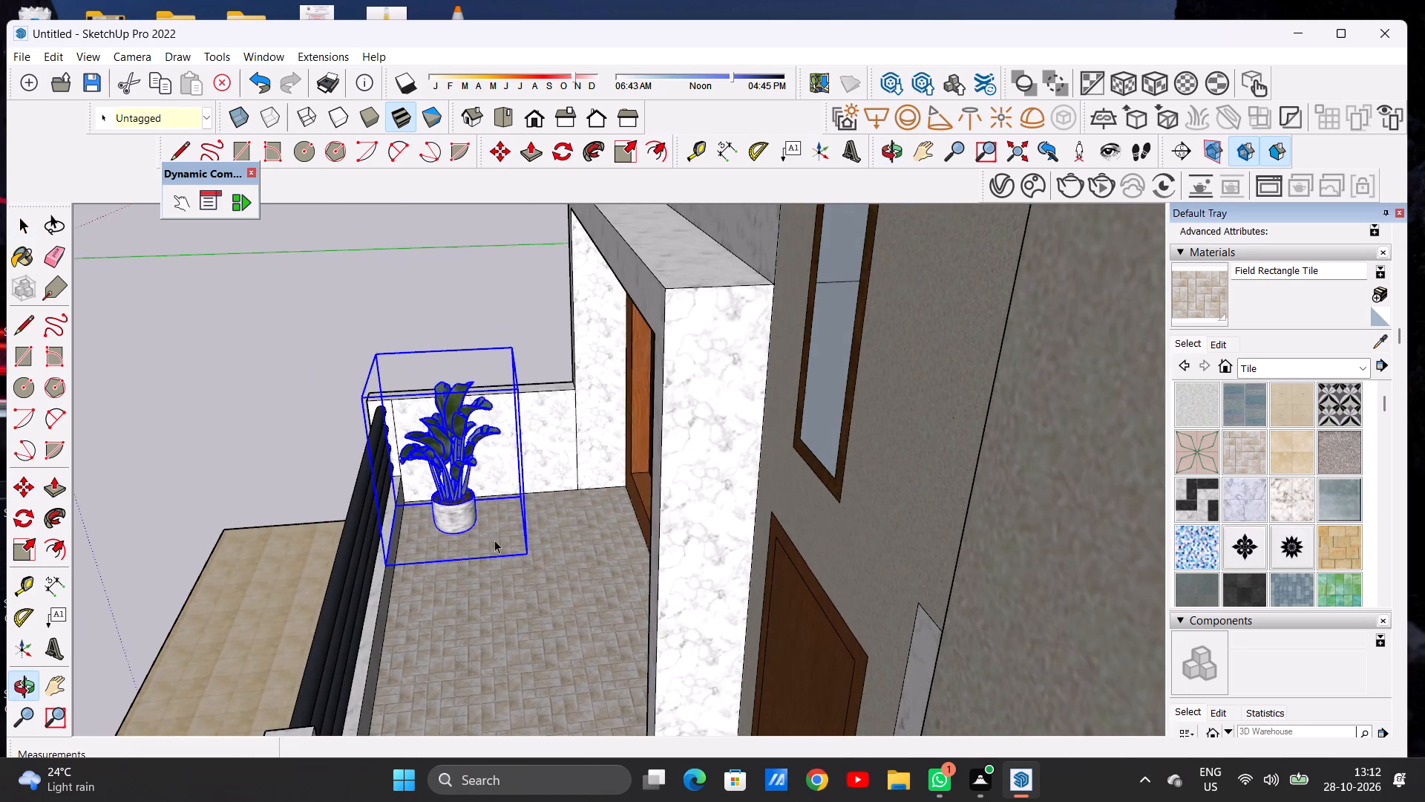
scroll(510, 563, "up", 11)
middle_click_drag(505, 597, 517, 488)
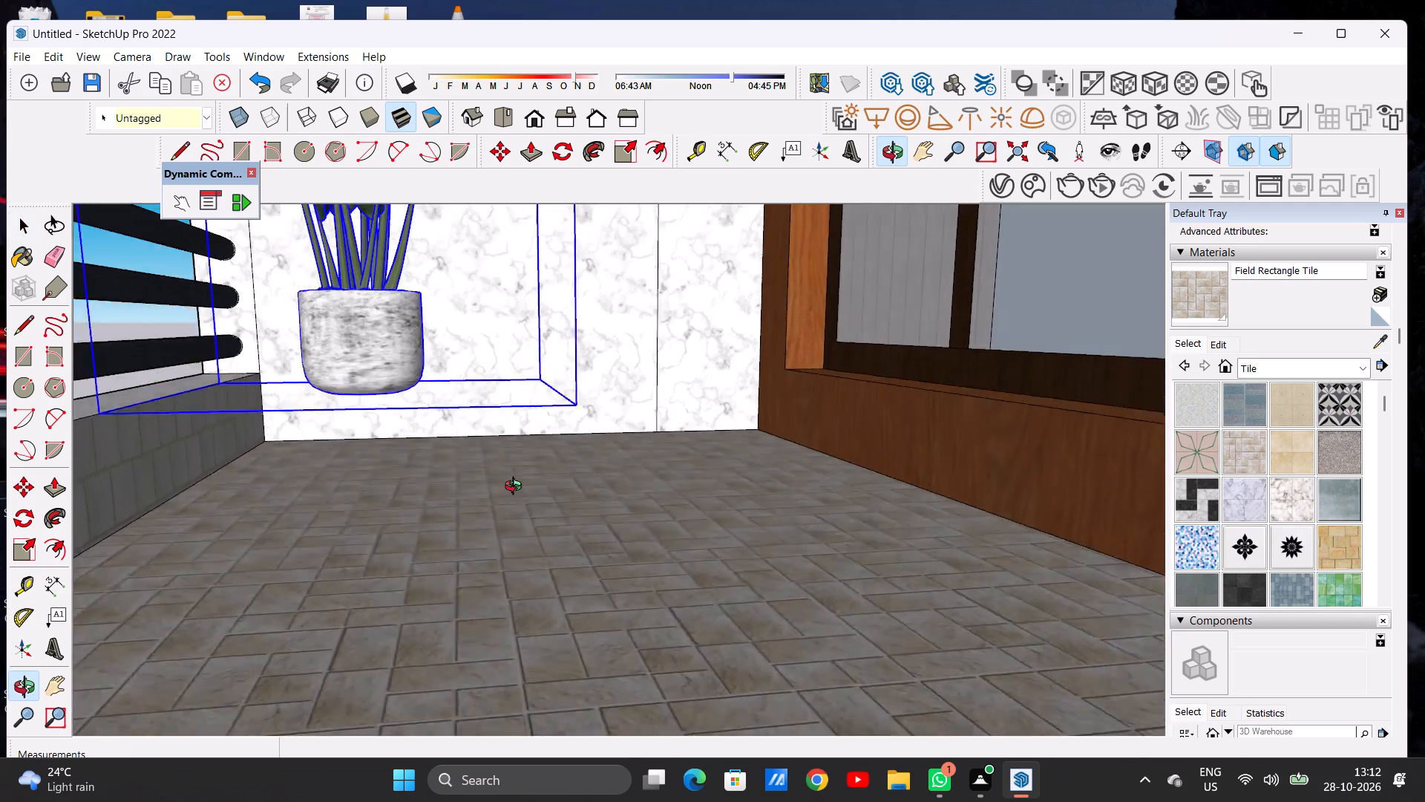
middle_click_drag(517, 488, 510, 517)
key("m")
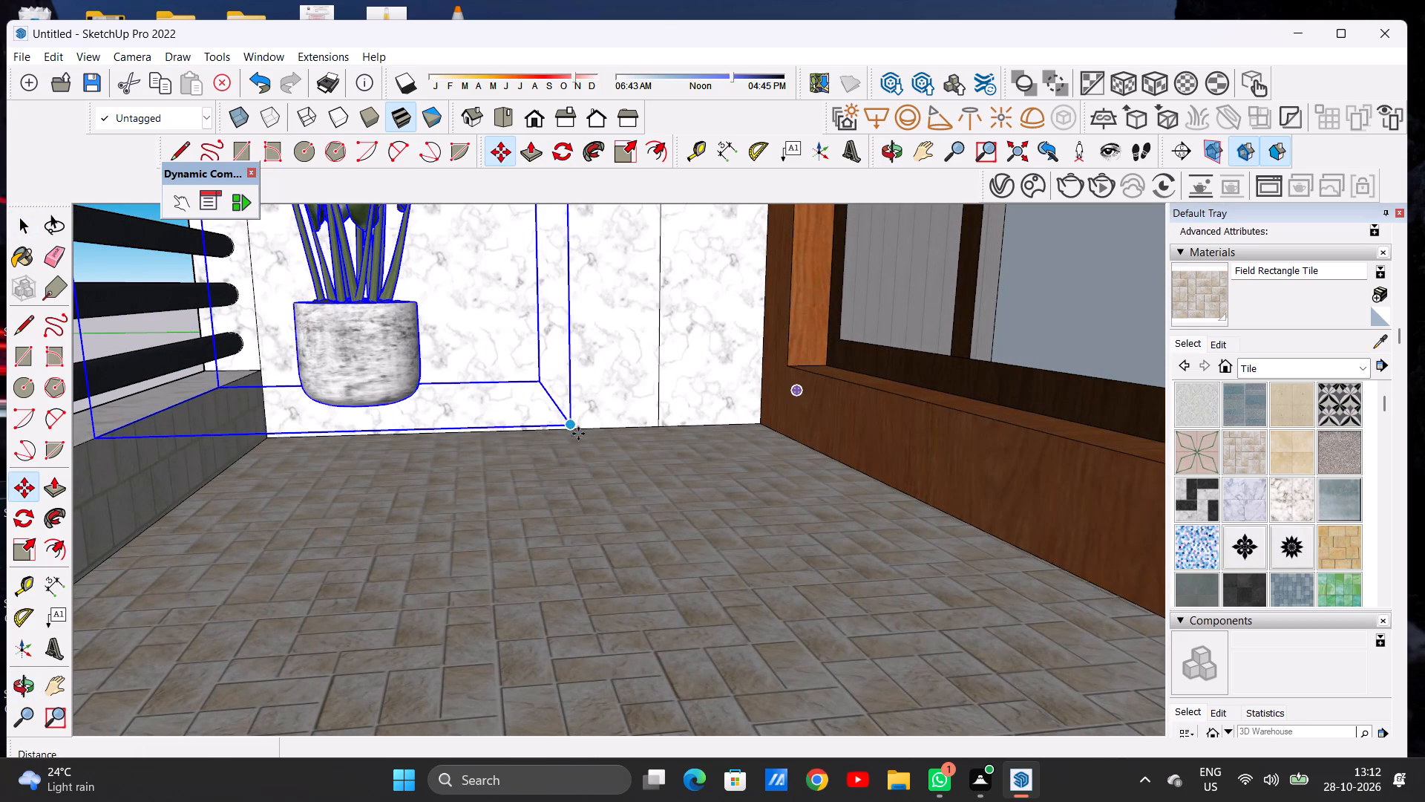
left_click(578, 434)
left_click(573, 535)
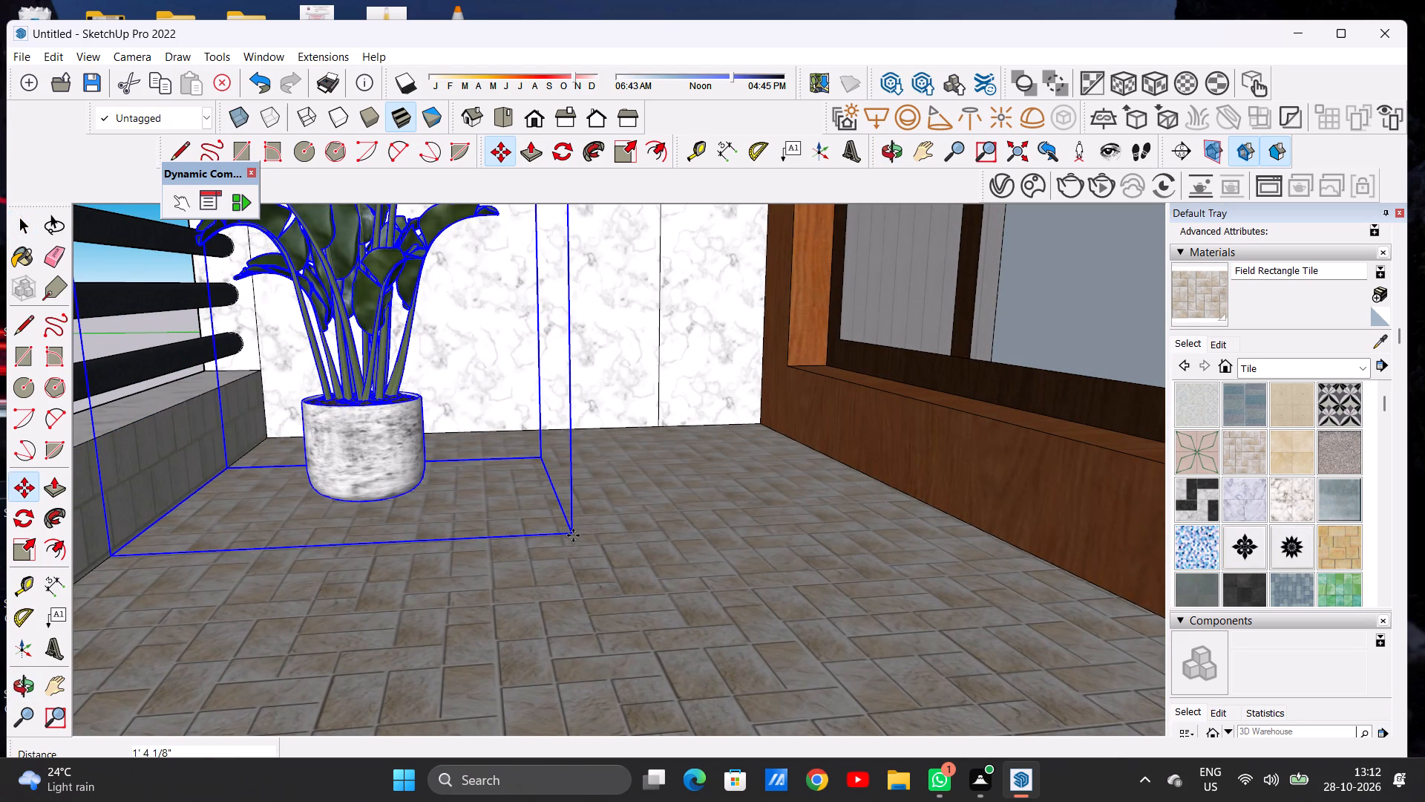
Slide the potted plant about 1' back across the floor toward the marble end wall.
left_click(573, 535)
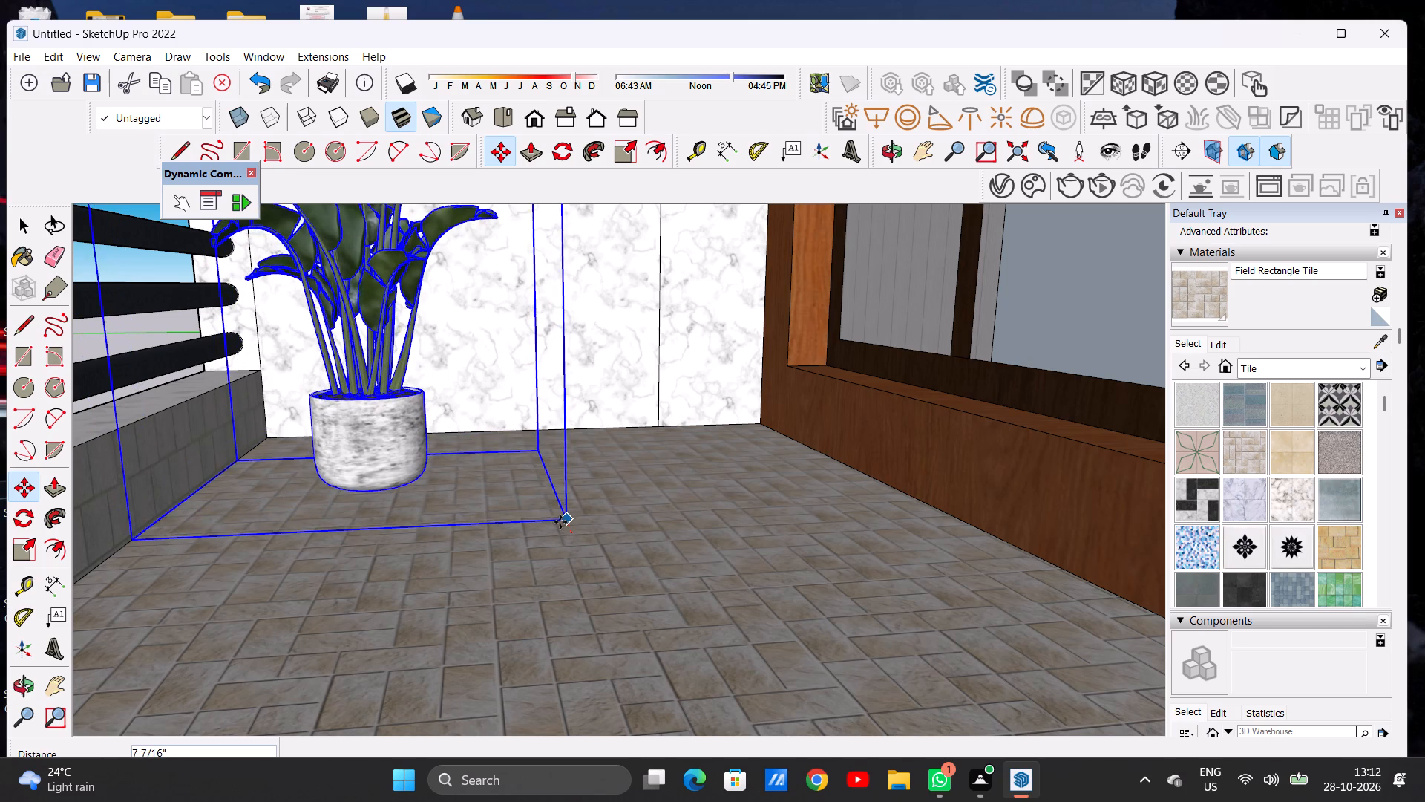
left_click(562, 513)
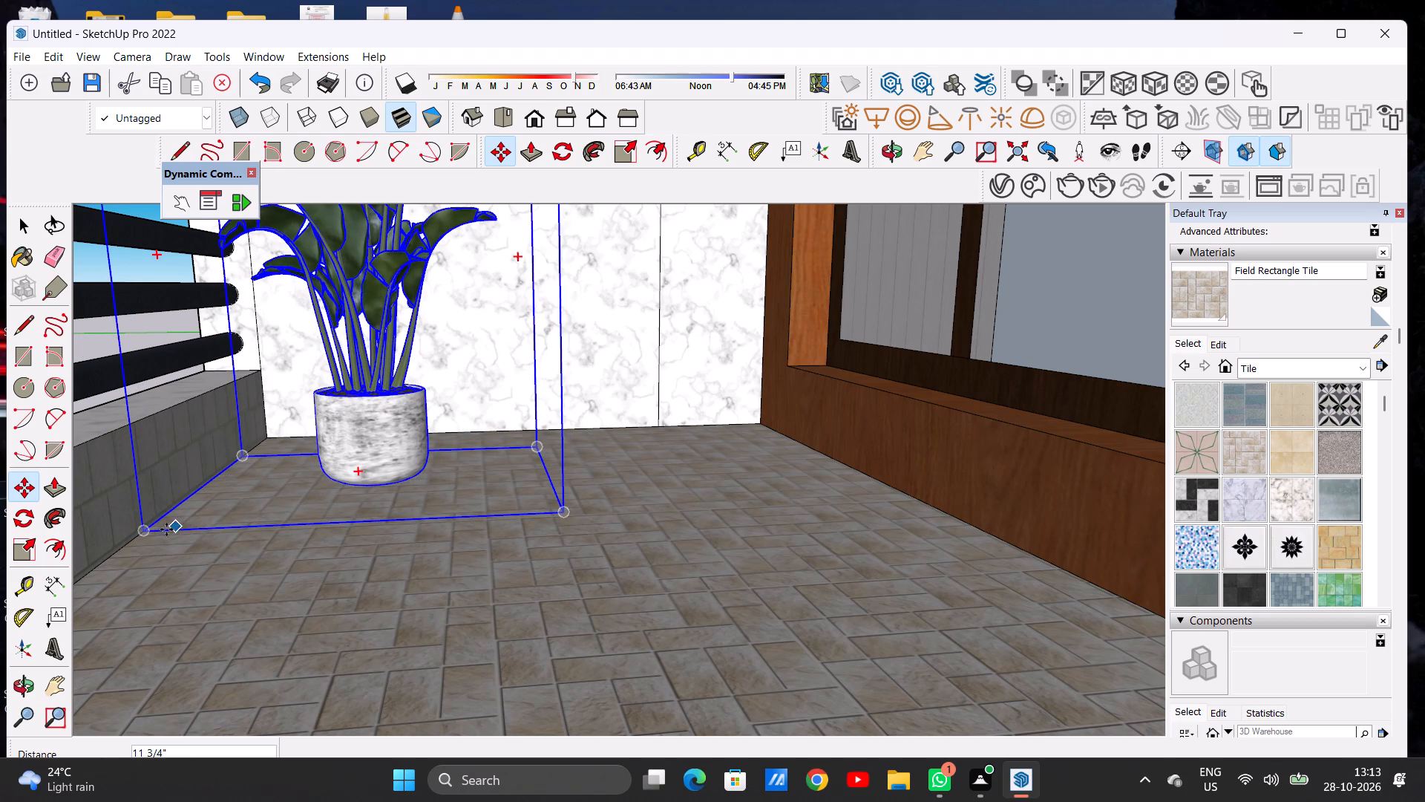
left_click(157, 531)
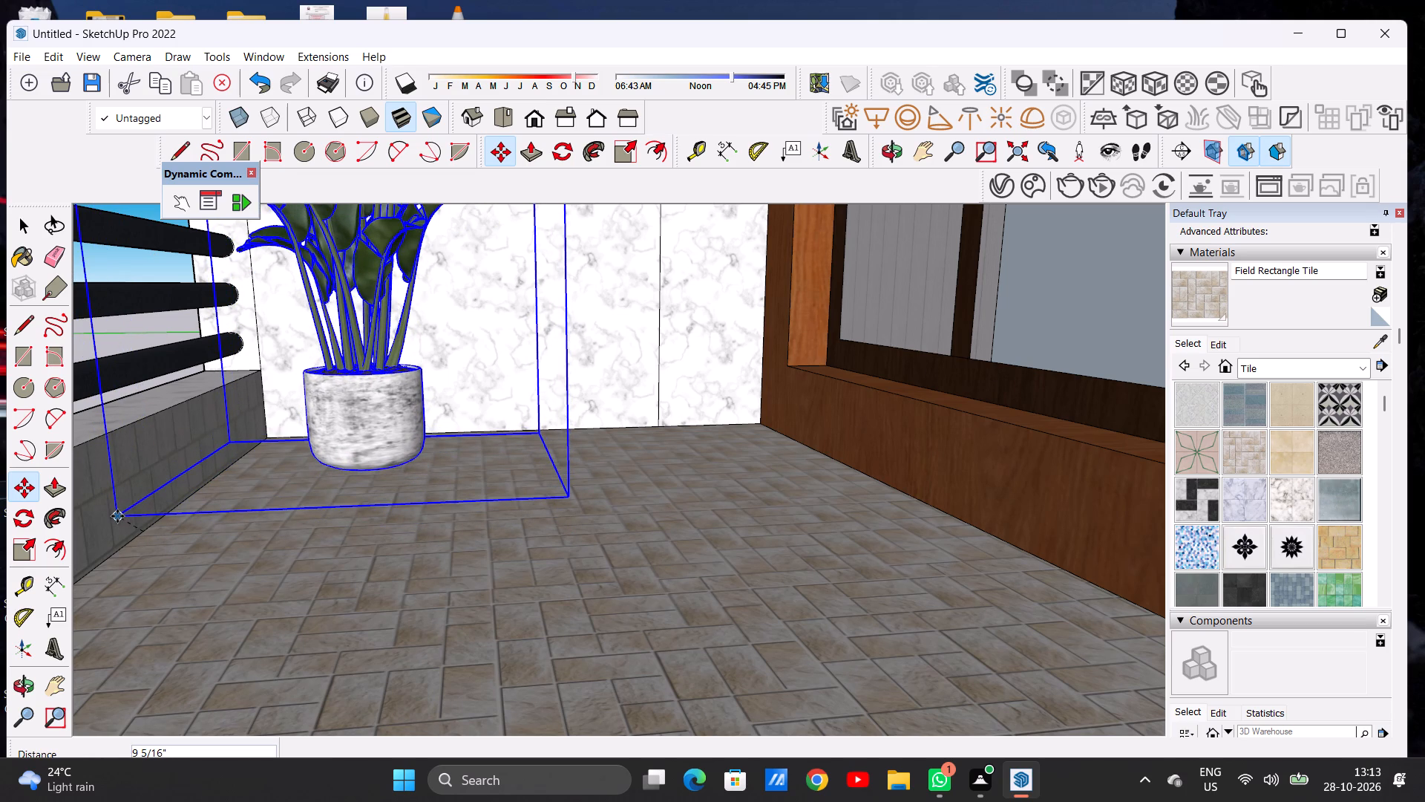
key("space")
Move the potted plant about 11 7/16" along the green axis toward the boundary railing.
scroll(463, 489, "down", 4)
middle_click_drag(501, 489, 460, 508)
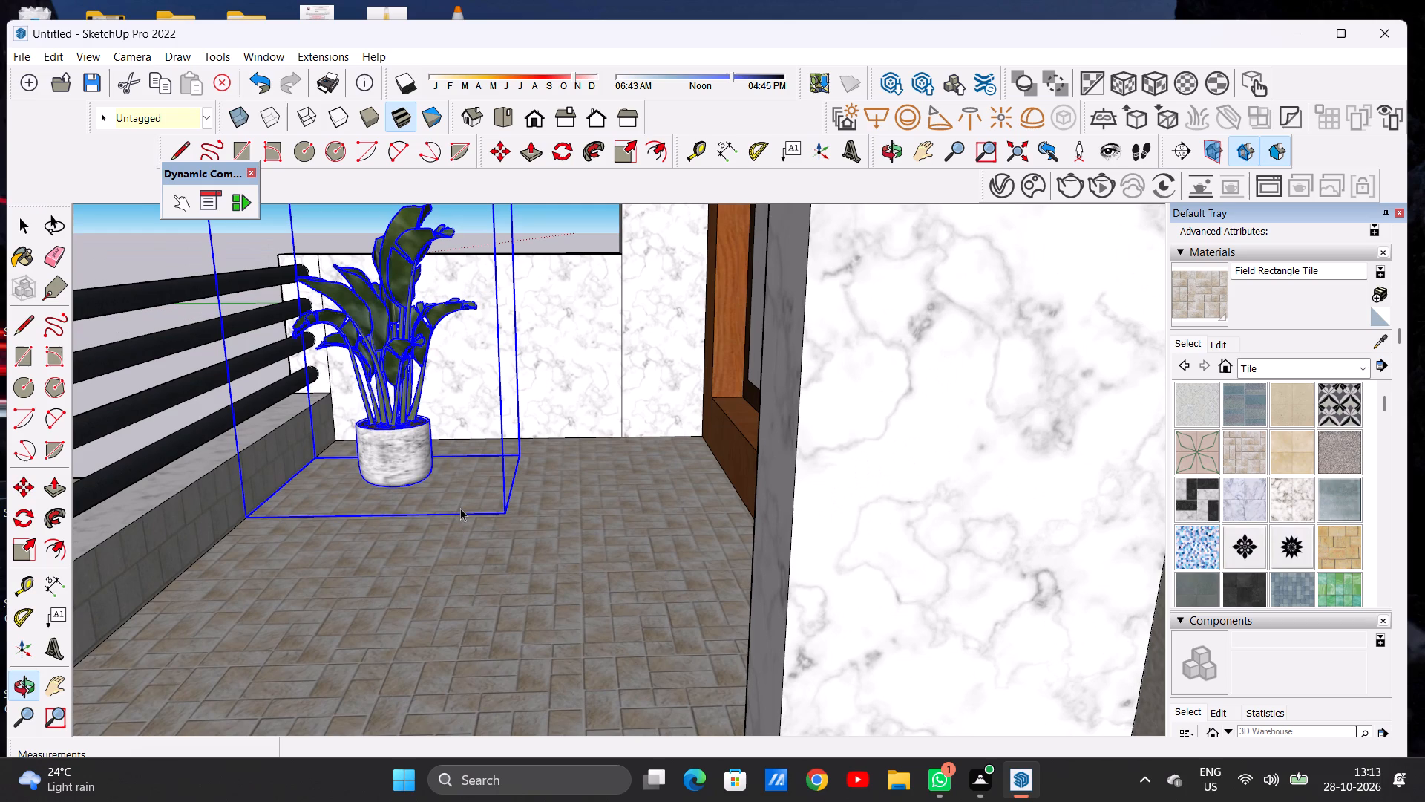
key("m")
scroll(539, 482, "up", 2)
scroll(539, 482, "down", 1)
scroll(539, 482, "up", 1)
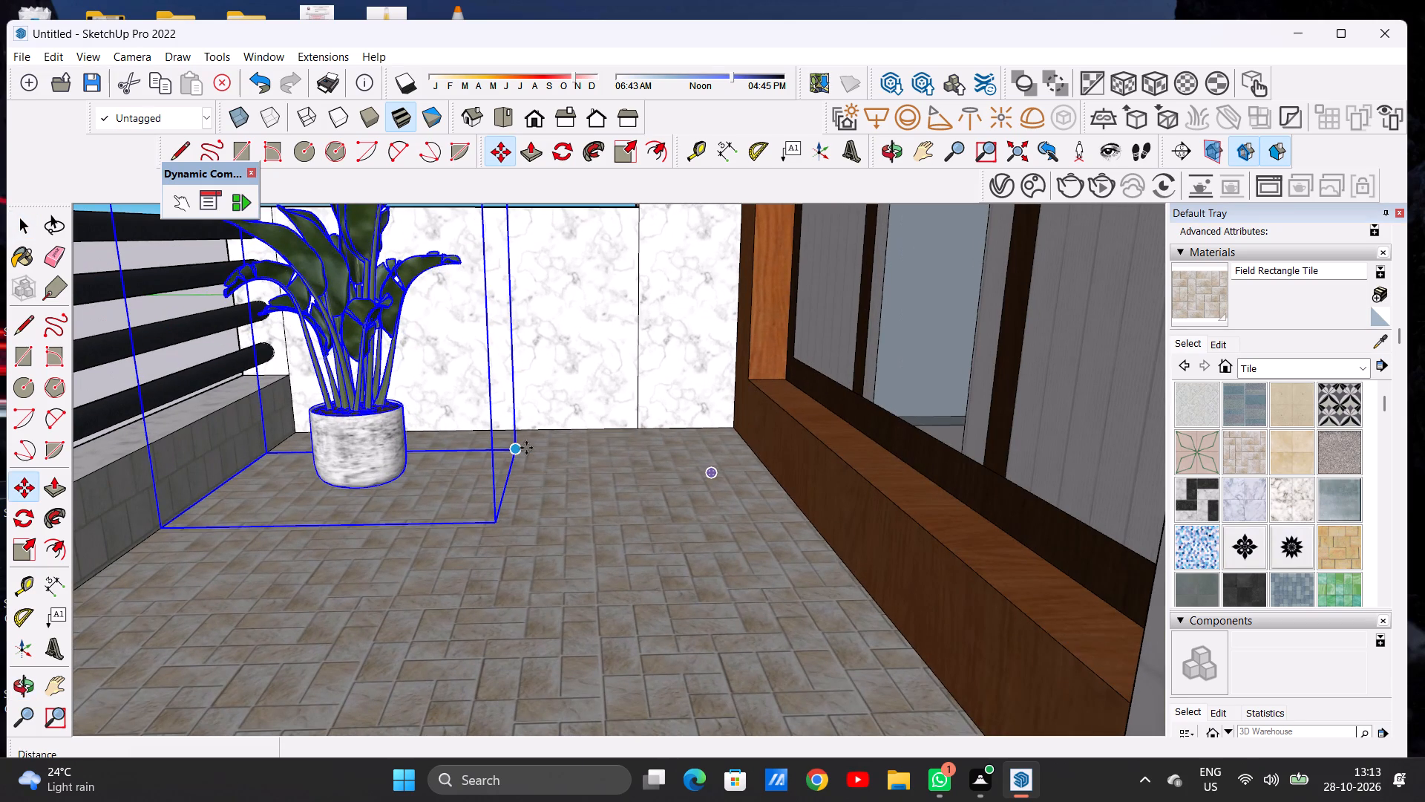
left_click(518, 452)
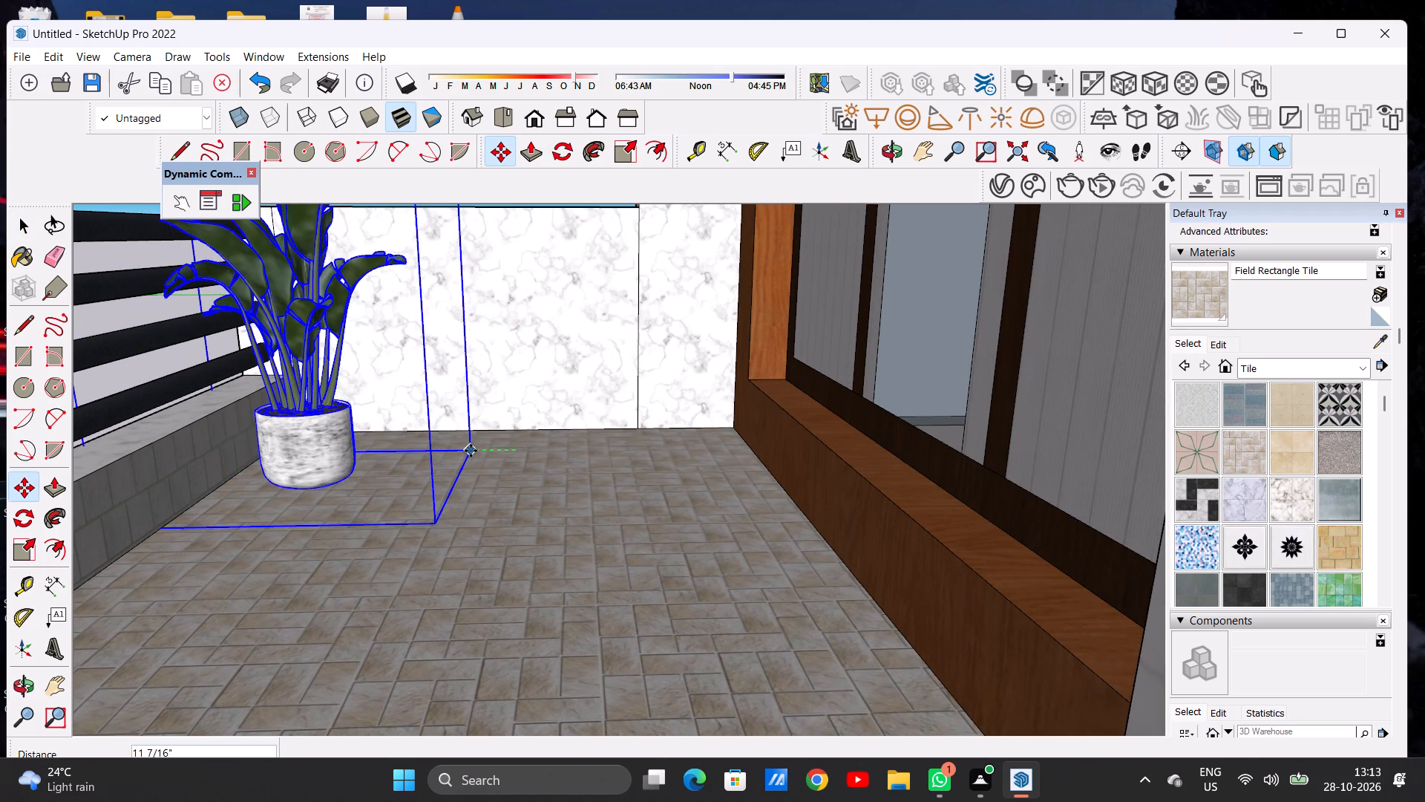
left_click(471, 451)
key("space")
Deselect the plant and examine its placement behind the railing from street level and the wider front elevation.
scroll(540, 440, "down", 6)
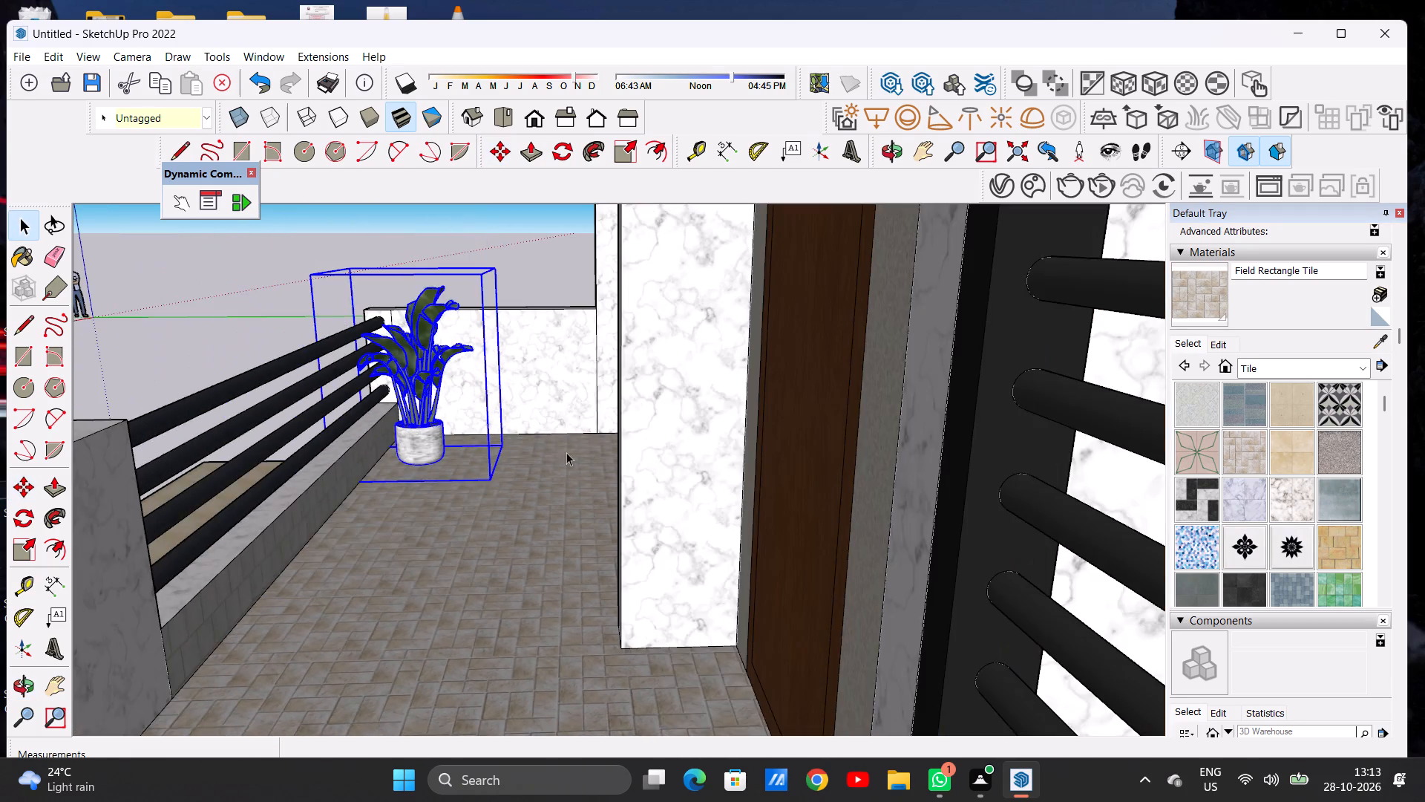
scroll(575, 447, "down", 6)
left_click(385, 374)
middle_click_drag(438, 401, 711, 385)
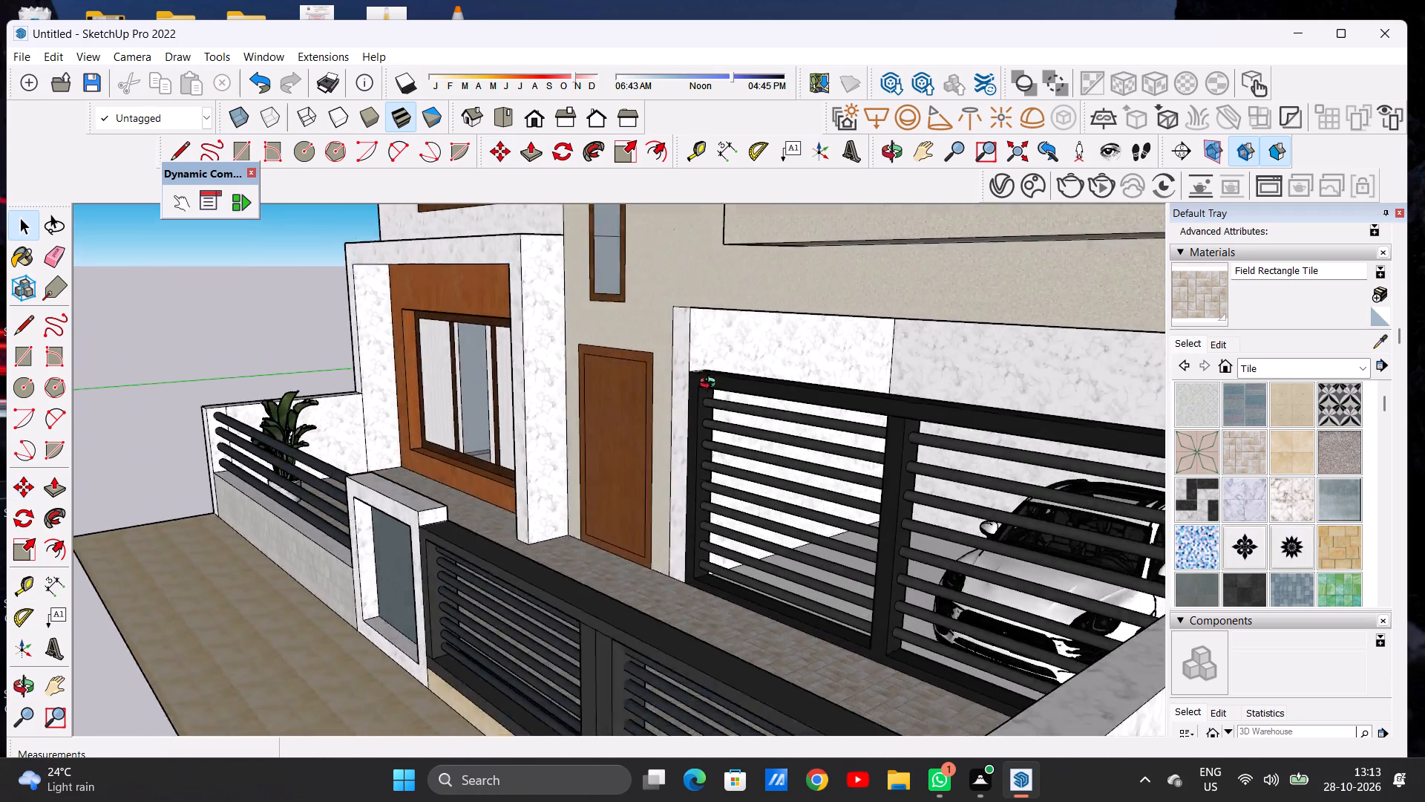
middle_click_drag(711, 385, 762, 371)
scroll(376, 462, "down", 7)
middle_click_drag(265, 463, 461, 431)
scroll(468, 443, "down", 9)
scroll(269, 475, "up", 5)
scroll(269, 475, "down", 1)
middle_click_drag(289, 475, 226, 554)
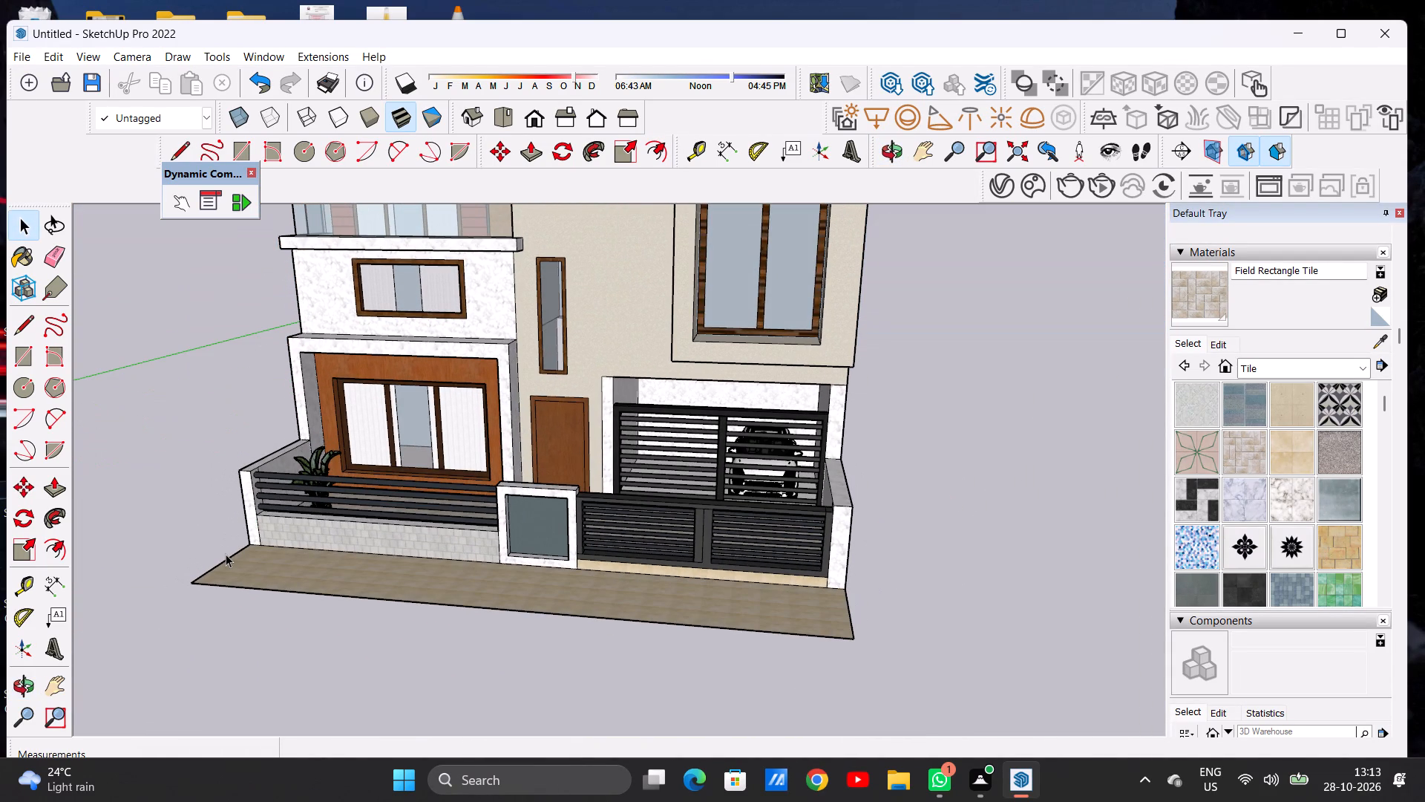
scroll(226, 526, "down", 6)
middle_click_drag(216, 529, 153, 535)
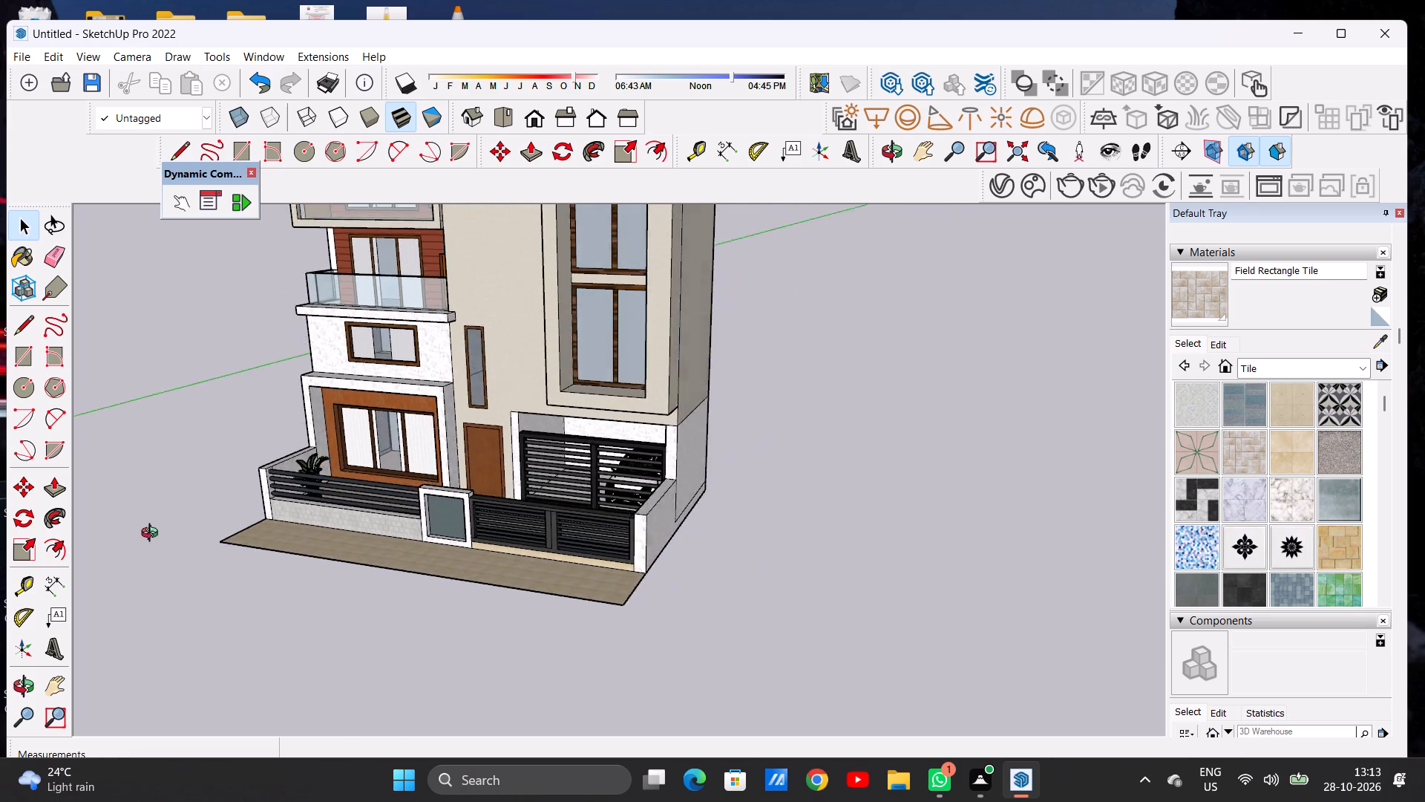
middle_click_drag(153, 535, 38, 567)
Move the potted plant about 1' 7" along the red axis across the forecourt floor, closer to the marble end wall.
scroll(372, 394, "up", 13)
middle_click_drag(430, 439, 260, 462)
scroll(468, 475, "up", 8)
middle_click_drag(525, 473, 474, 469)
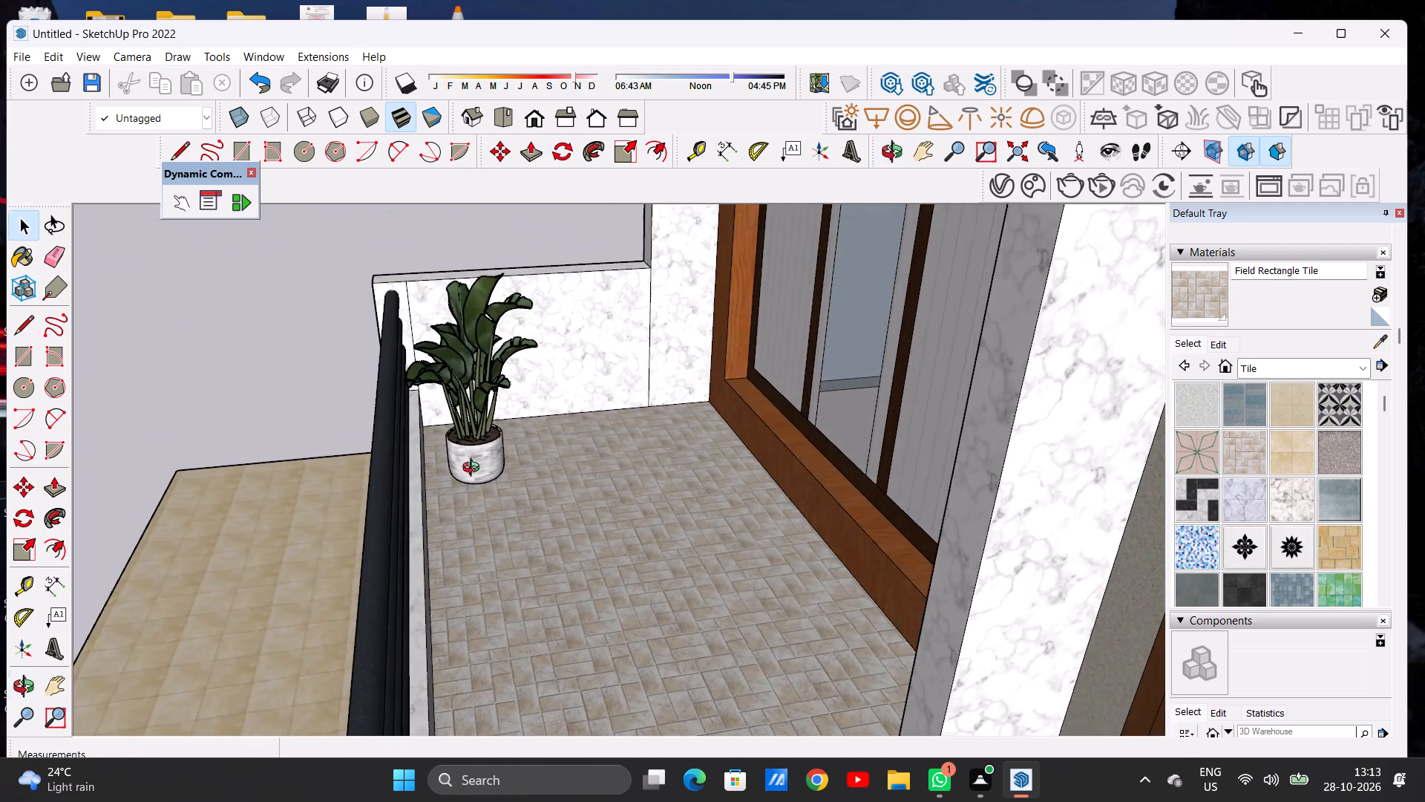
middle_click_drag(474, 469, 470, 470)
scroll(478, 469, "up", 5)
scroll(478, 469, "down", 1)
left_click(478, 469)
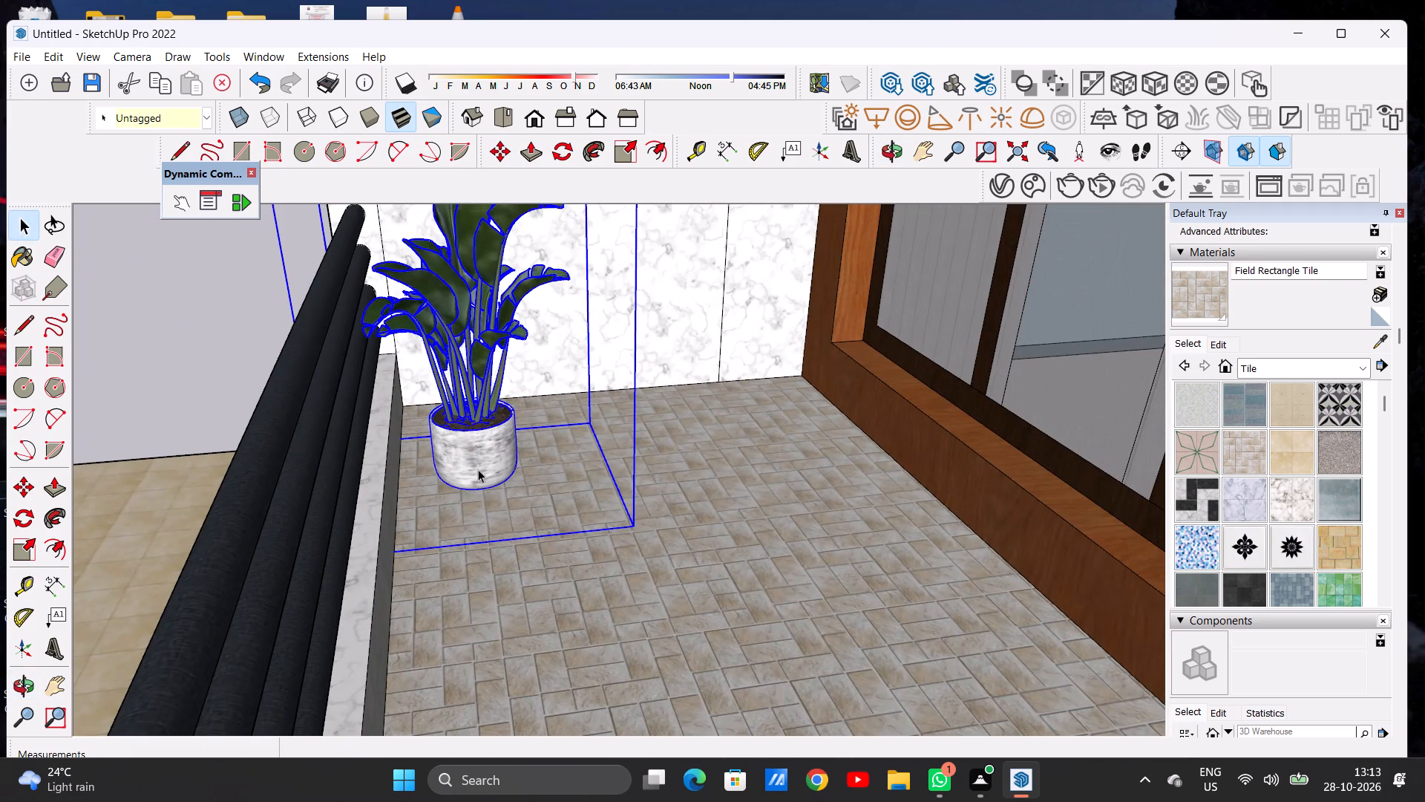
key("m")
left_click(626, 534)
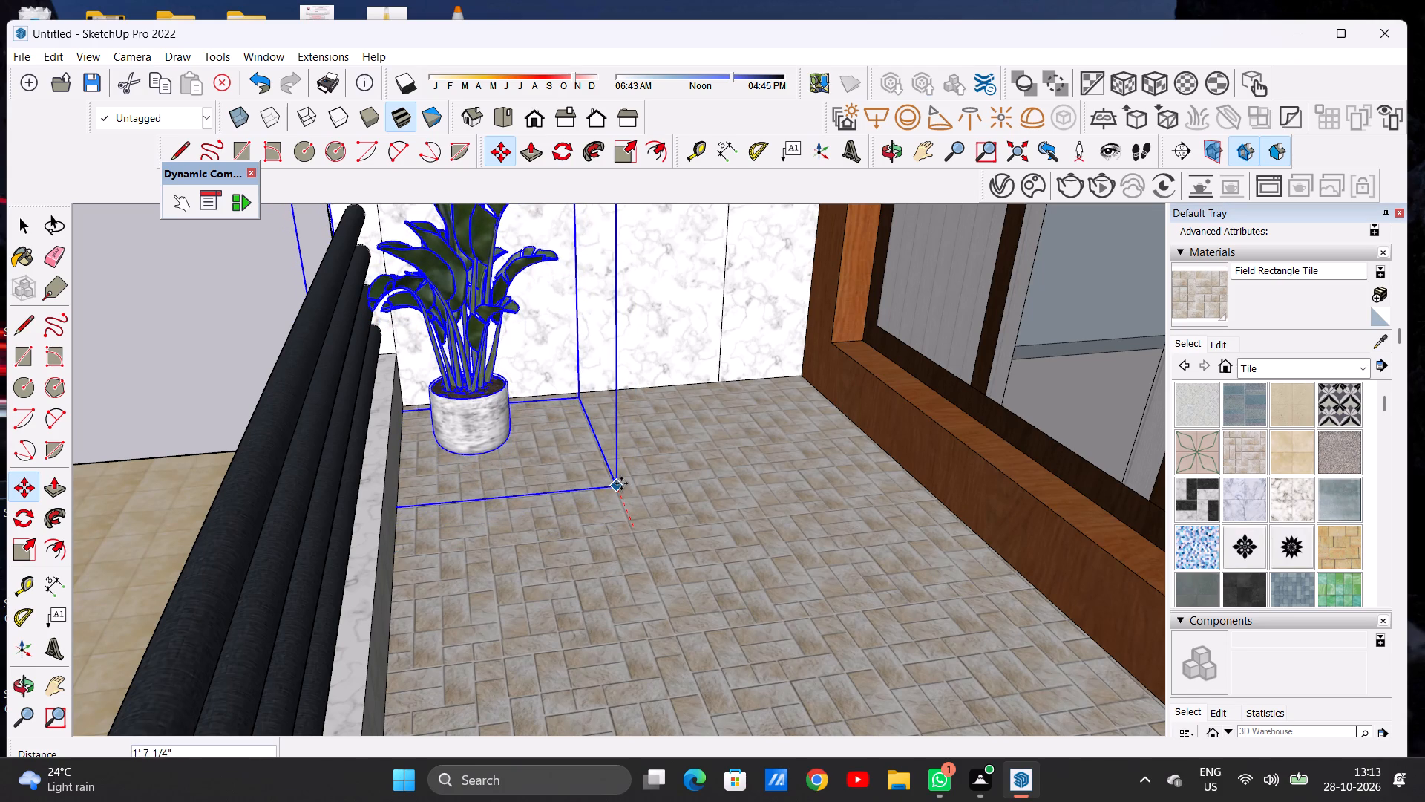
left_click(621, 480)
key("space")
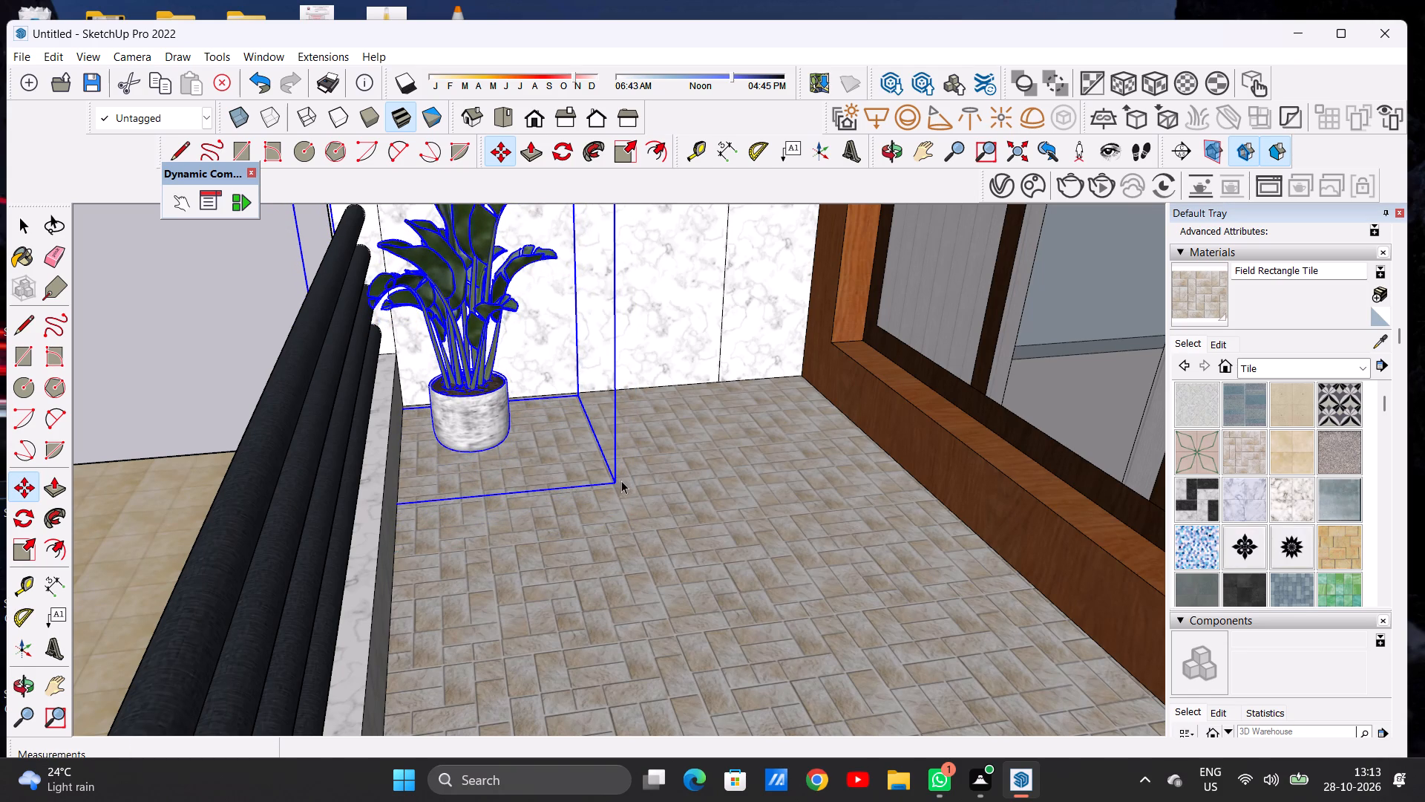
Copy the potted plant along the boundary railing, placing a second one in front of it away from the marble end wall.
scroll(564, 423, "down", 8)
middle_click_drag(569, 468, 534, 497)
scroll(587, 454, "up", 4)
key("m")
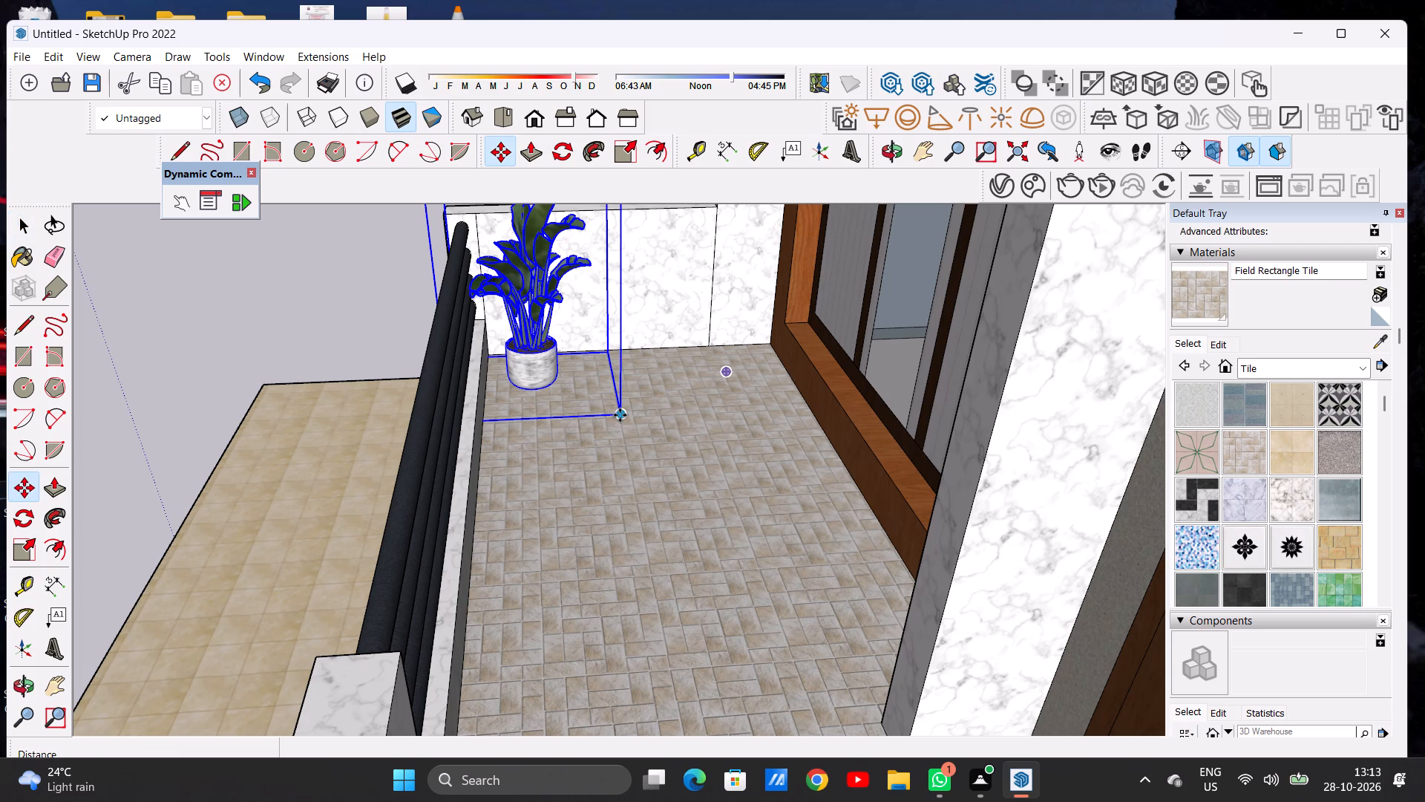
left_click(620, 415)
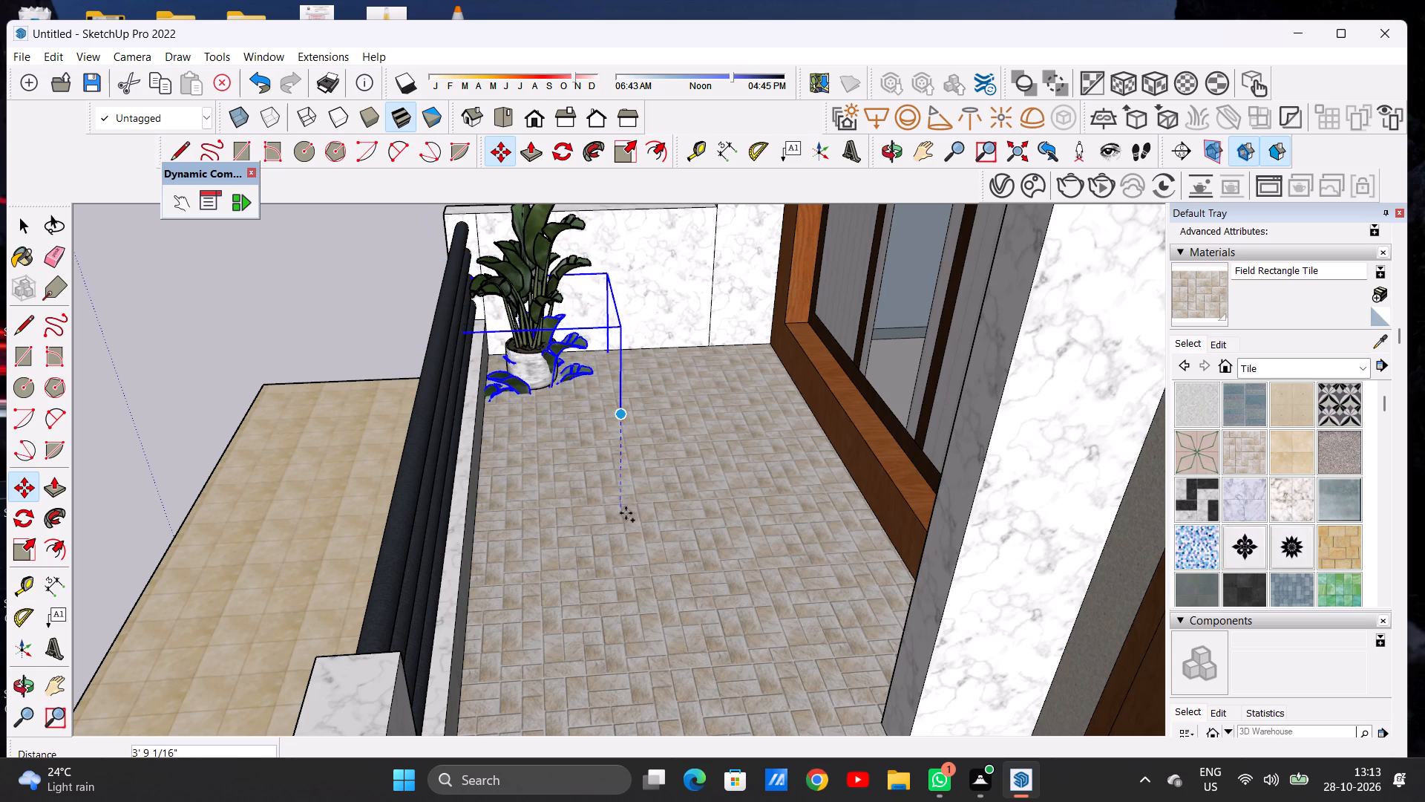
left_click(628, 492)
key("space")
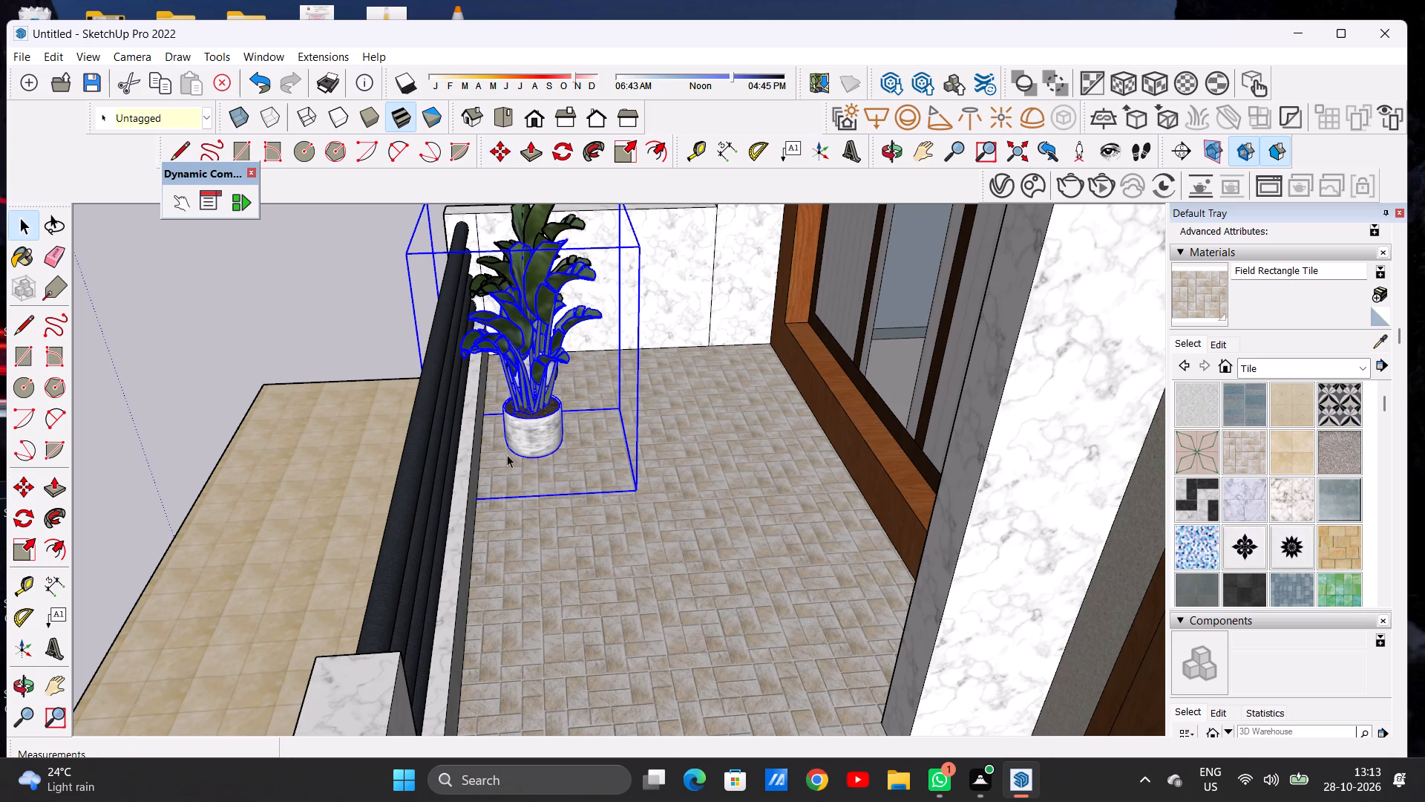
left_click(376, 326)
Examine the two potted plants behind the railing from street level and against the full front elevation.
scroll(524, 402, "down", 5)
middle_click_drag(473, 420, 571, 417)
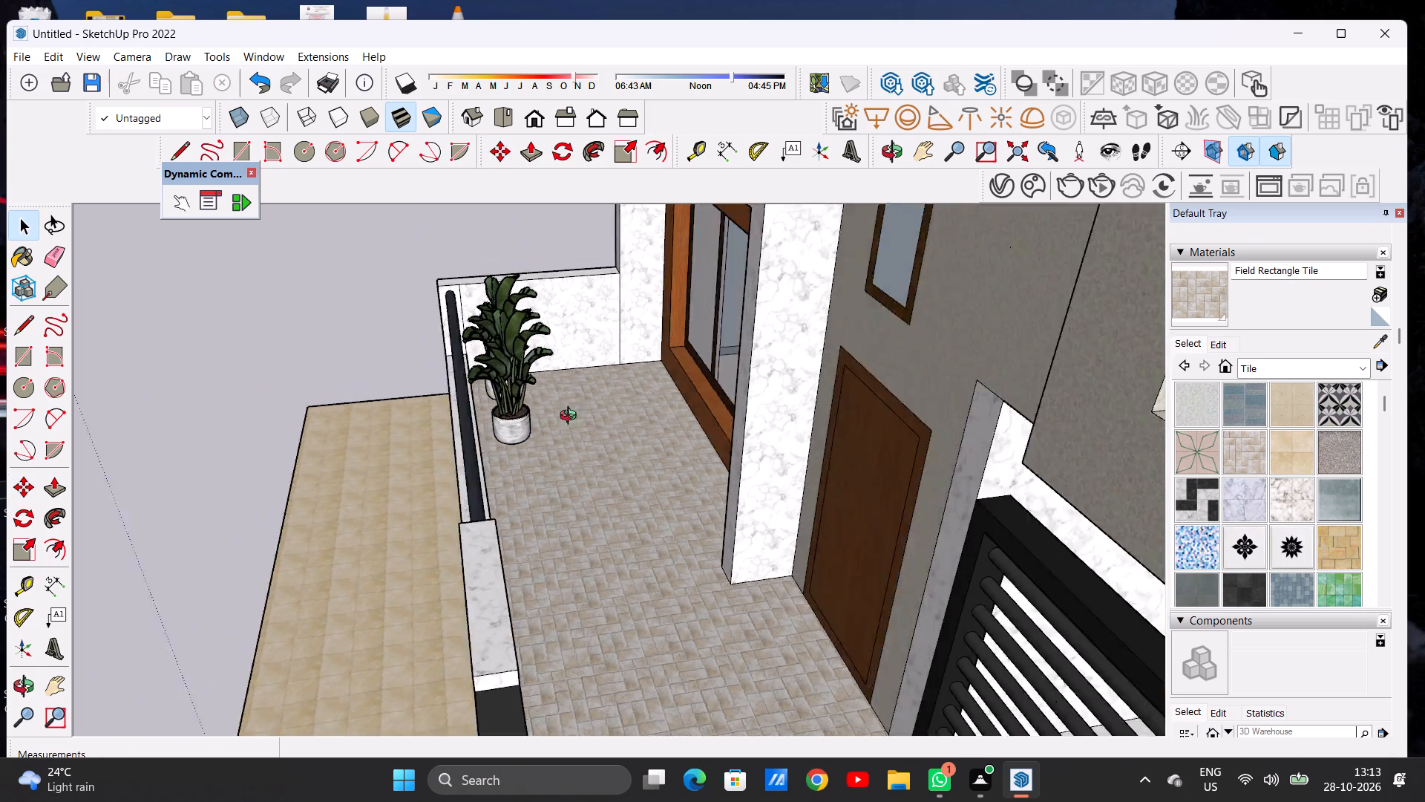
middle_click_drag(571, 417, 803, 356)
scroll(569, 417, "down", 6)
middle_click_drag(455, 443, 529, 429)
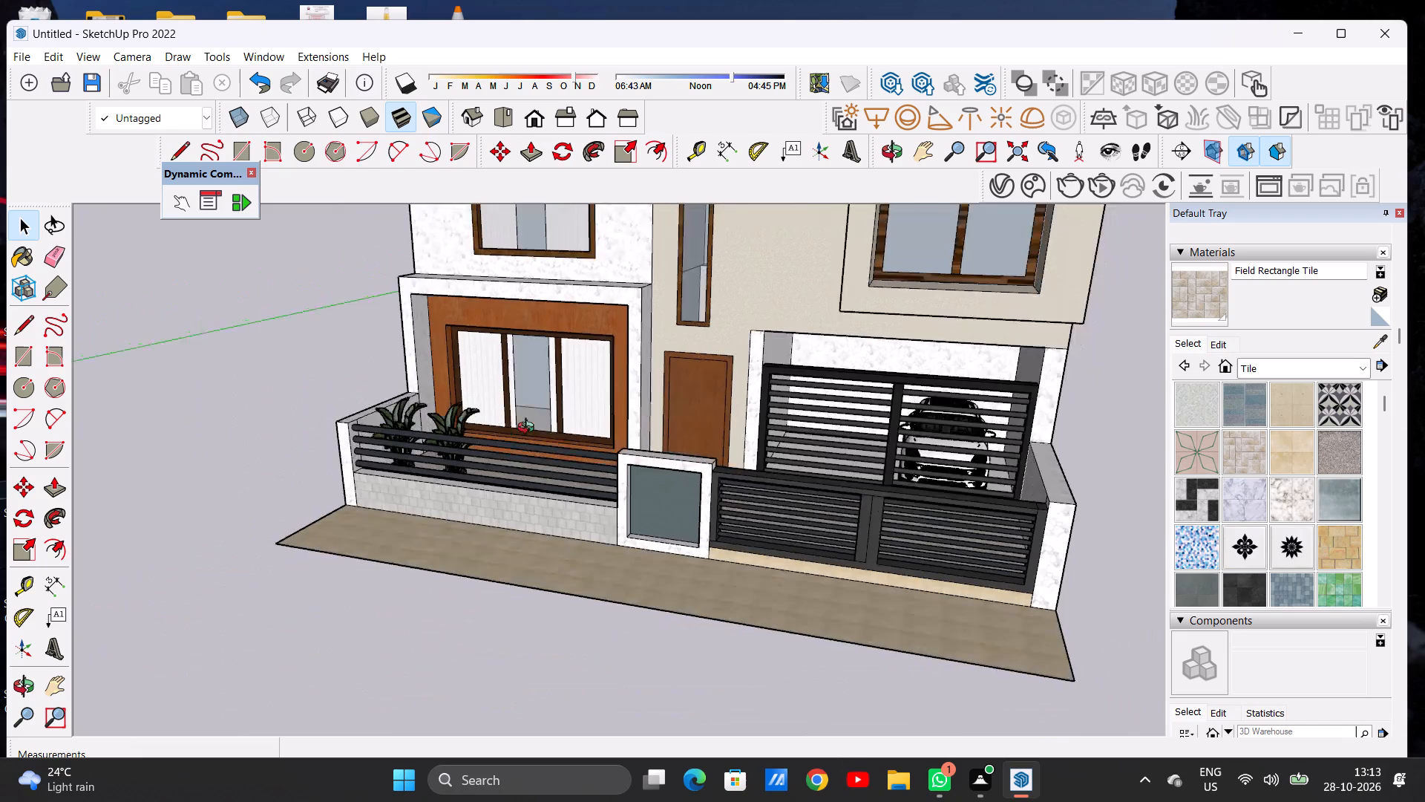
middle_click_drag(529, 429, 599, 410)
scroll(458, 499, "down", 11)
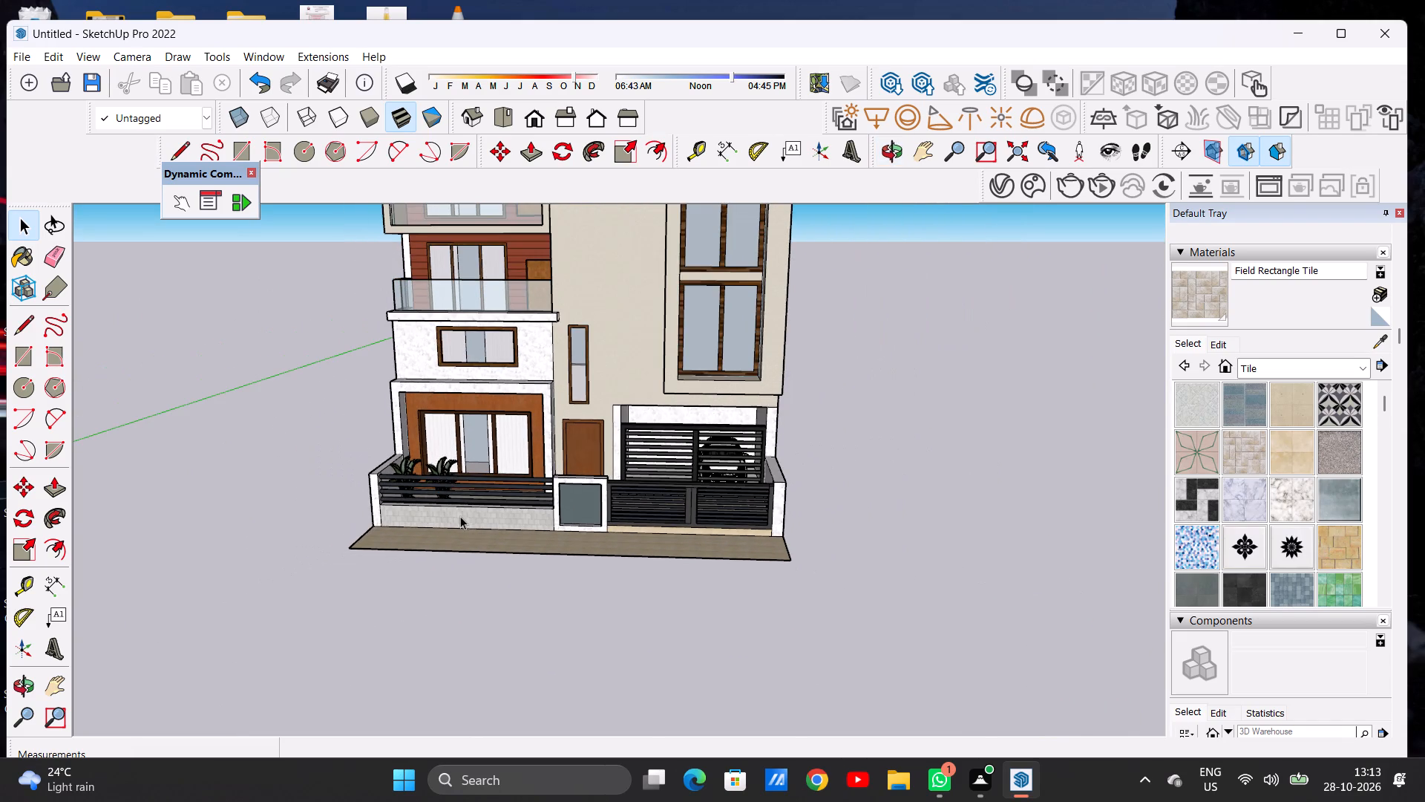
scroll(455, 463, "up", 5)
scroll(455, 463, "down", 1)
scroll(455, 463, "up", 6)
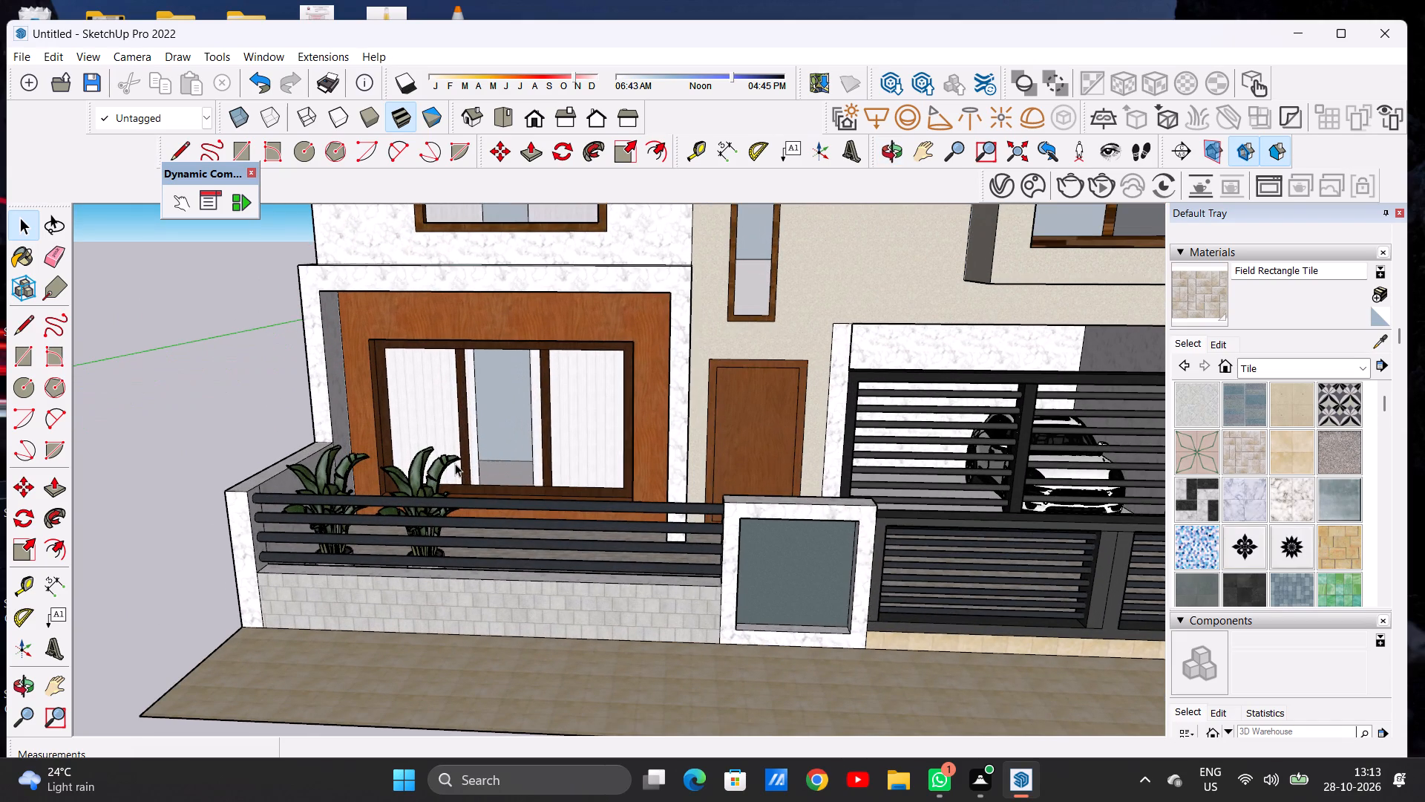
scroll(455, 463, "down", 10)
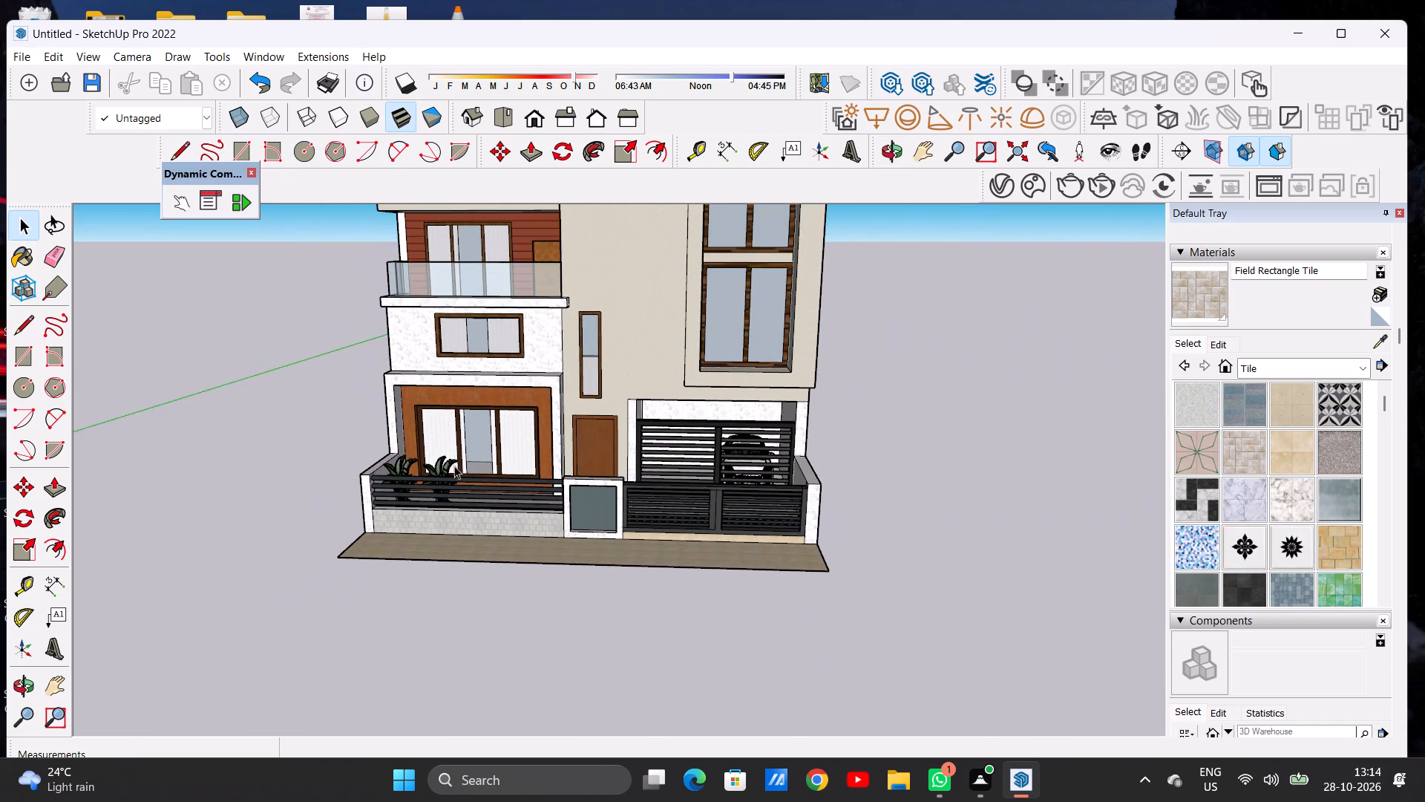
scroll(453, 468, "down", 7)
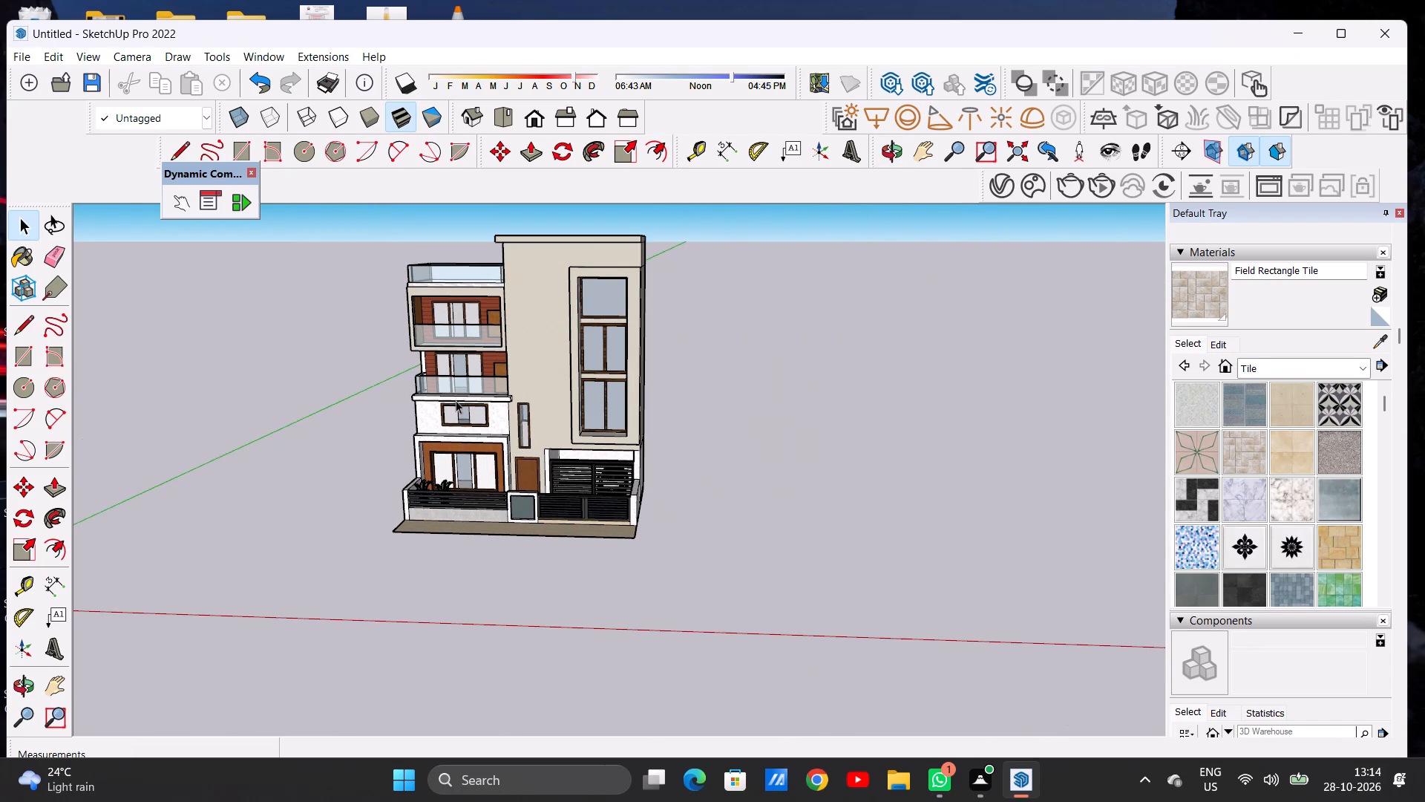
scroll(454, 367, "up", 4)
scroll(454, 367, "down", 1)
scroll(454, 367, "up", 3)
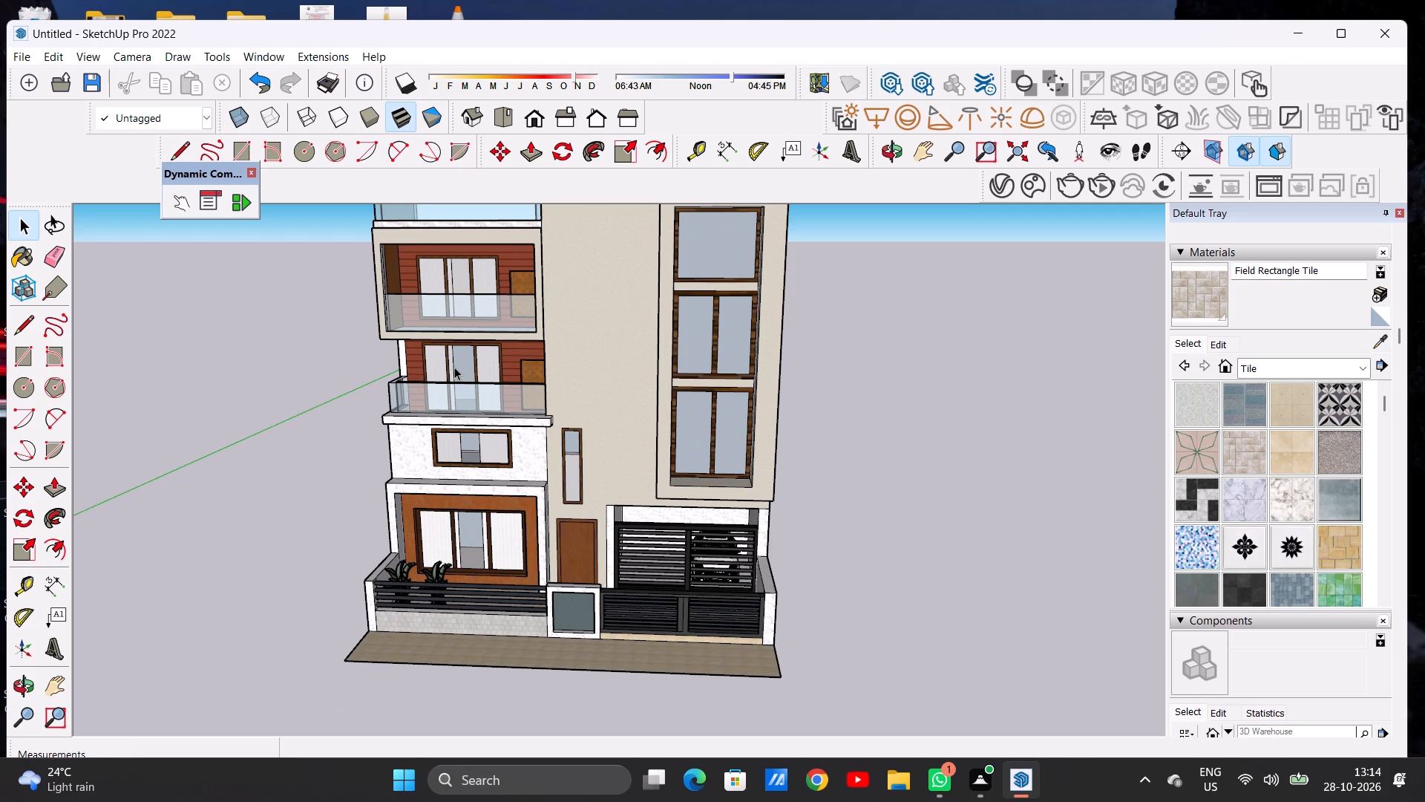
scroll(462, 410, "down", 6)
Copy the second potted plant about 3' 6 3/8" farther along the railing as a third plant in the row.
middle_click_drag(499, 444, 307, 522)
scroll(465, 505, "up", 2)
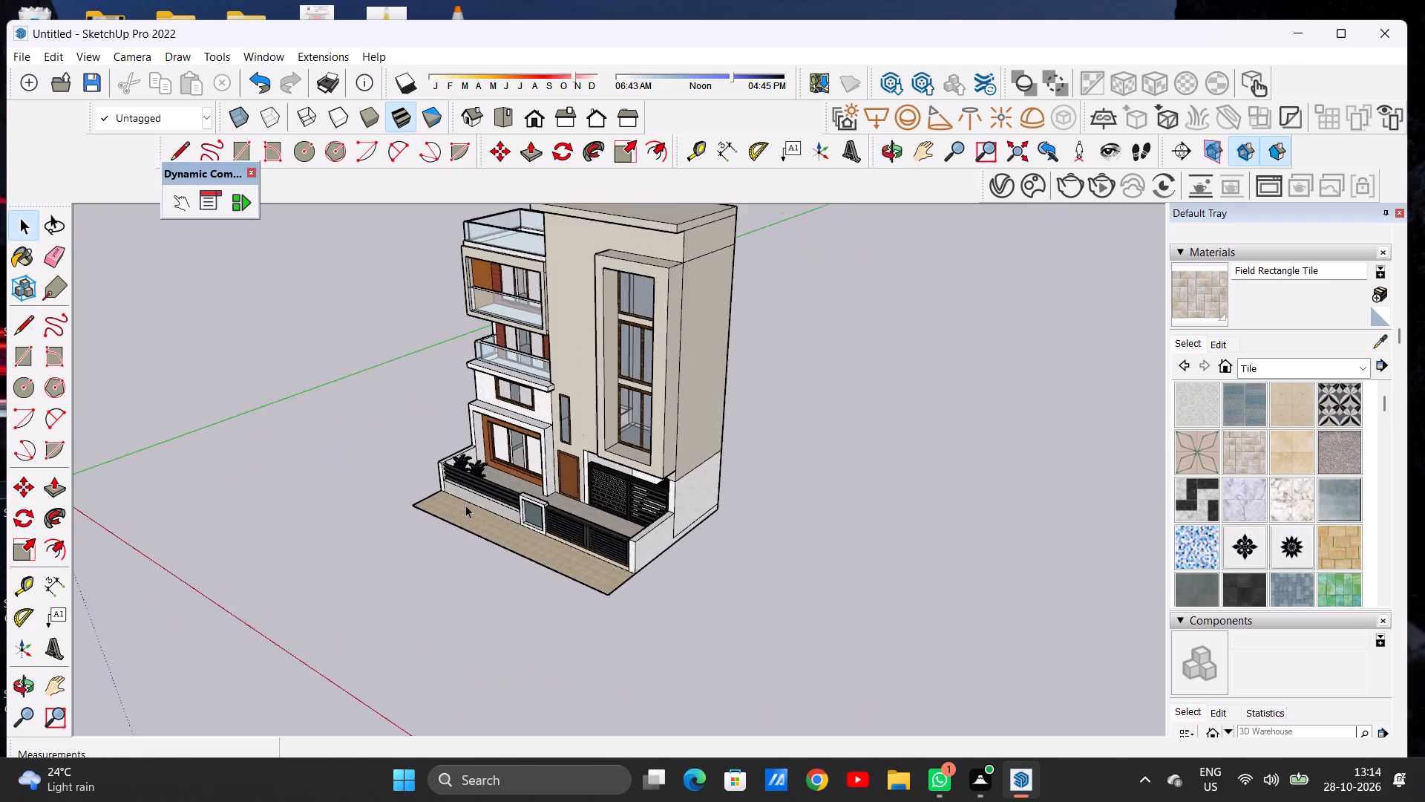
scroll(465, 505, "up", 4)
scroll(502, 457, "up", 2)
scroll(502, 457, "down", 1)
scroll(502, 457, "up", 6)
middle_click_drag(540, 460, 291, 454)
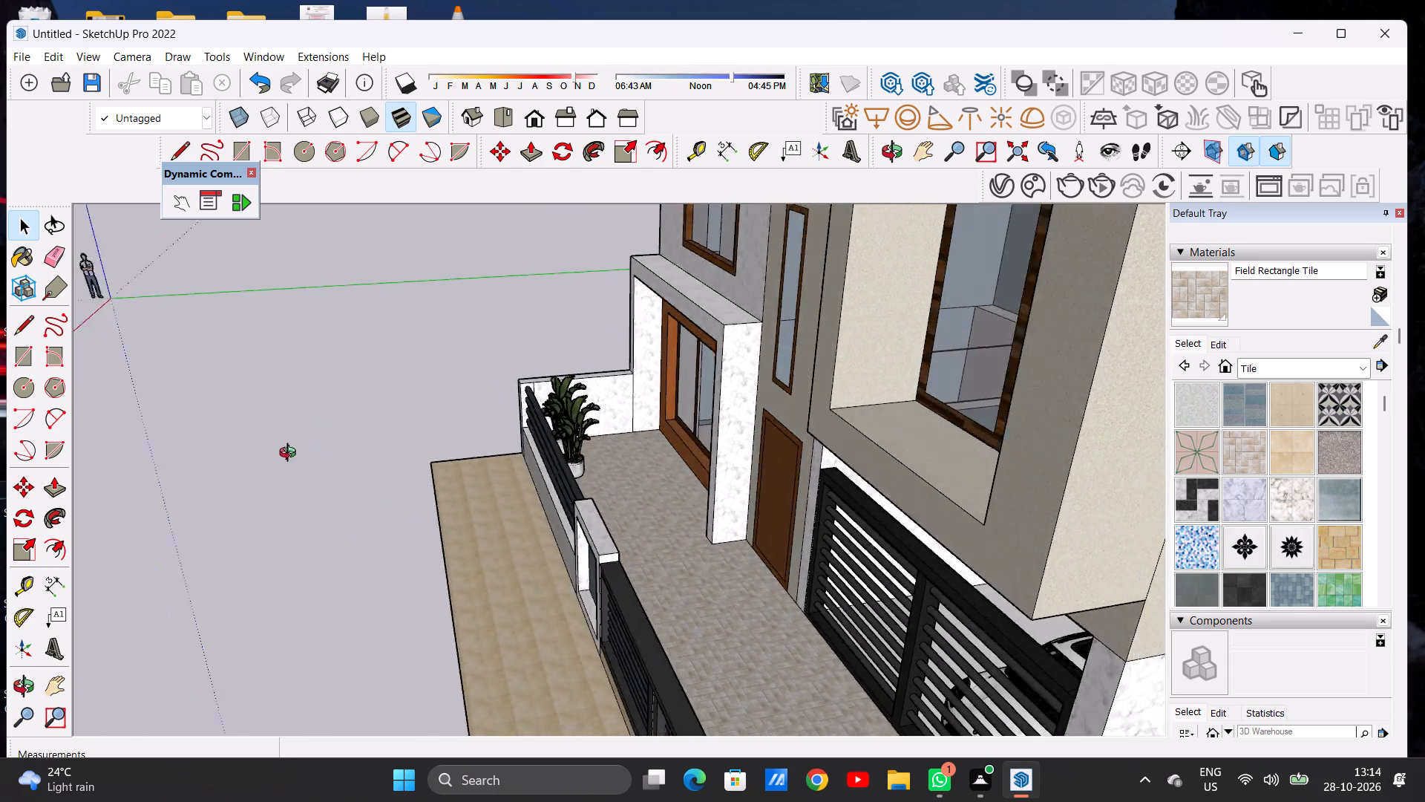
middle_click_drag(291, 454, 267, 464)
scroll(606, 451, "up", 9)
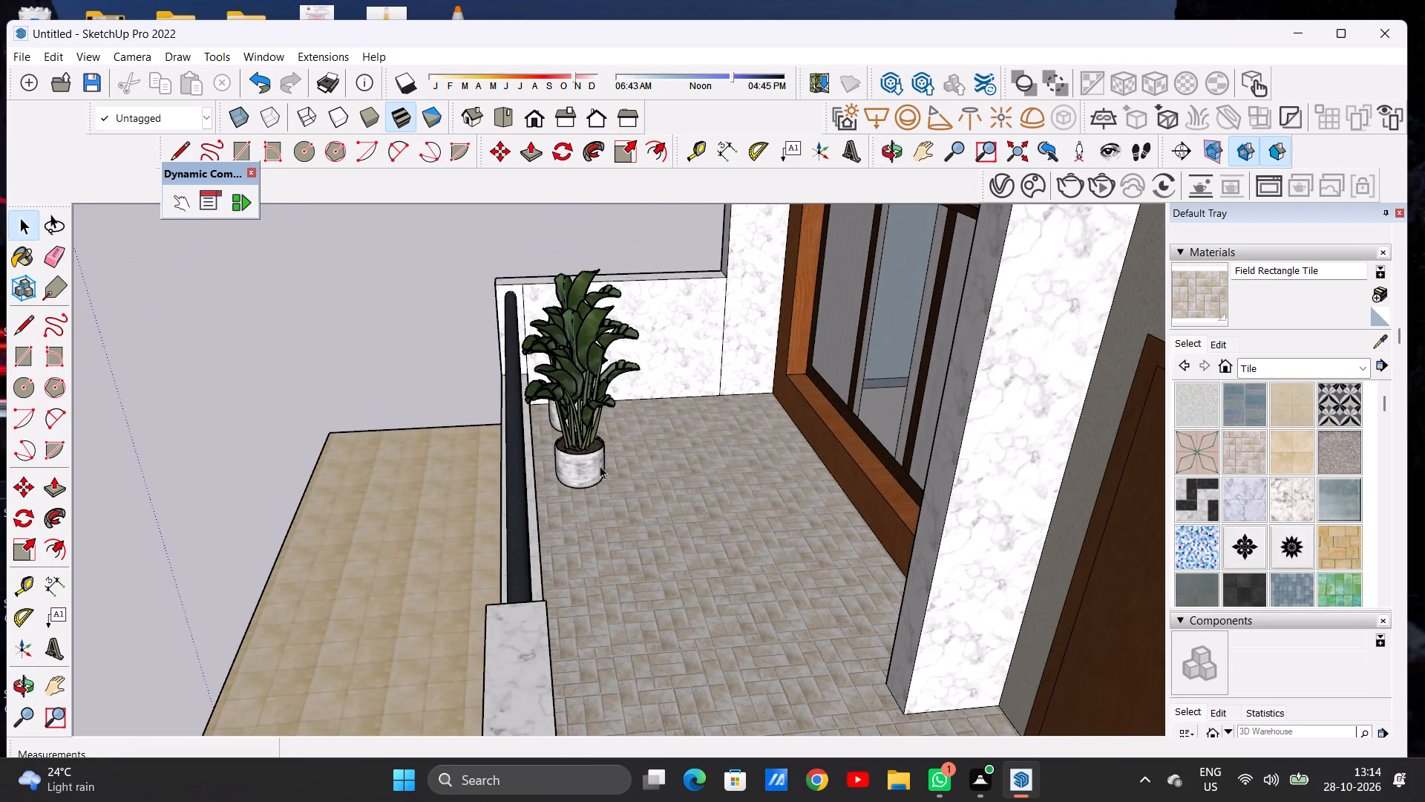
scroll(591, 467, "up", 2)
scroll(591, 467, "down", 1)
scroll(591, 467, "up", 5)
middle_click_drag(611, 482, 528, 379)
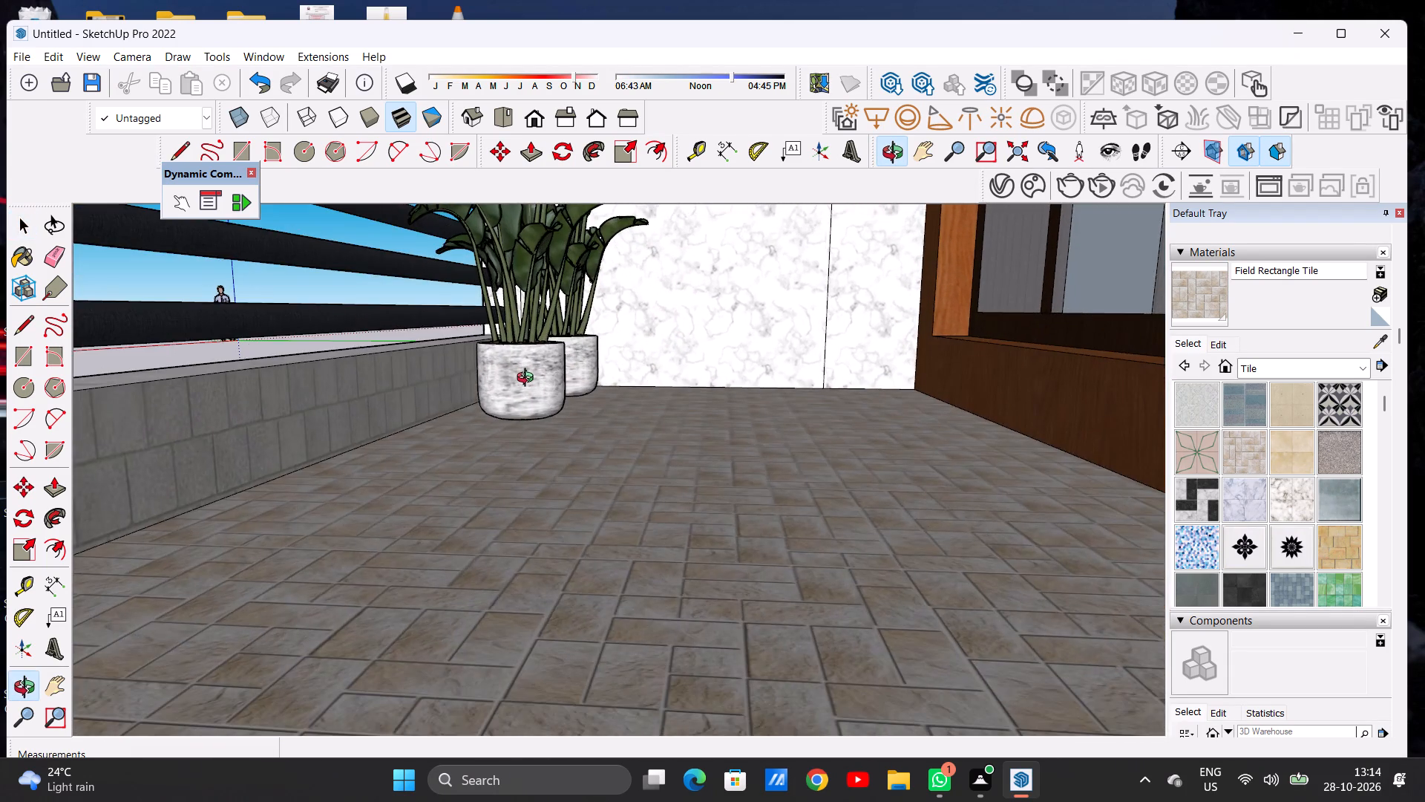
middle_click_drag(528, 379, 531, 443)
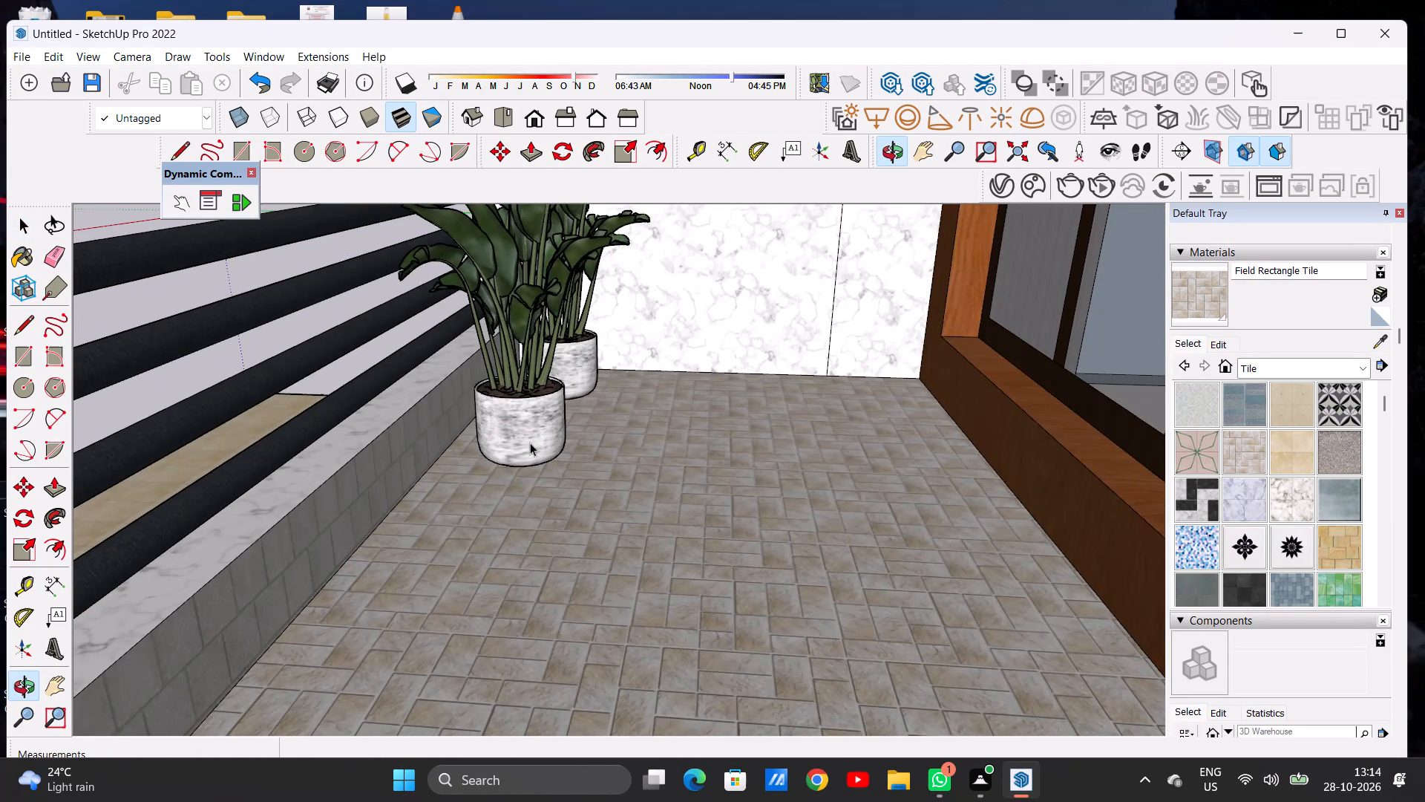
left_click(534, 437)
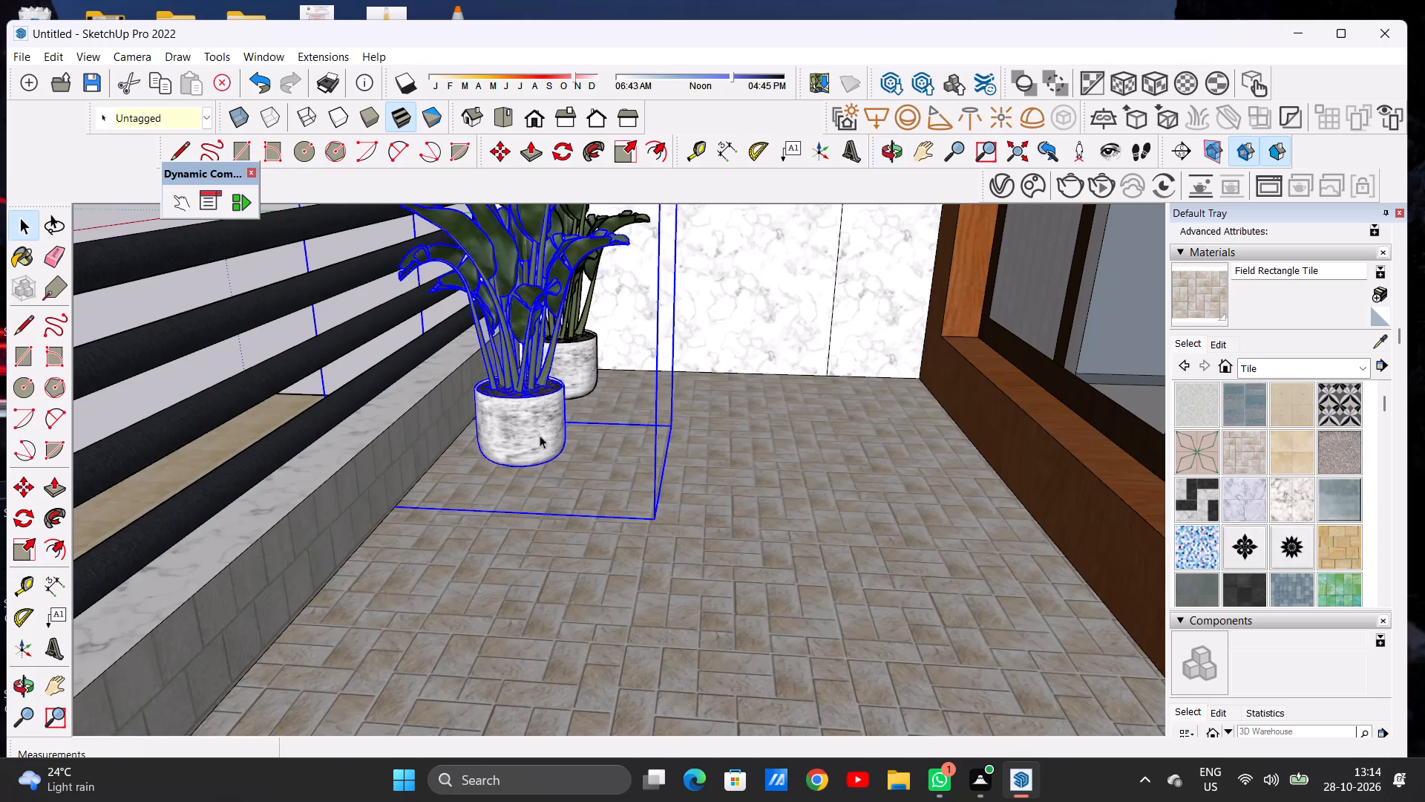
key("m")
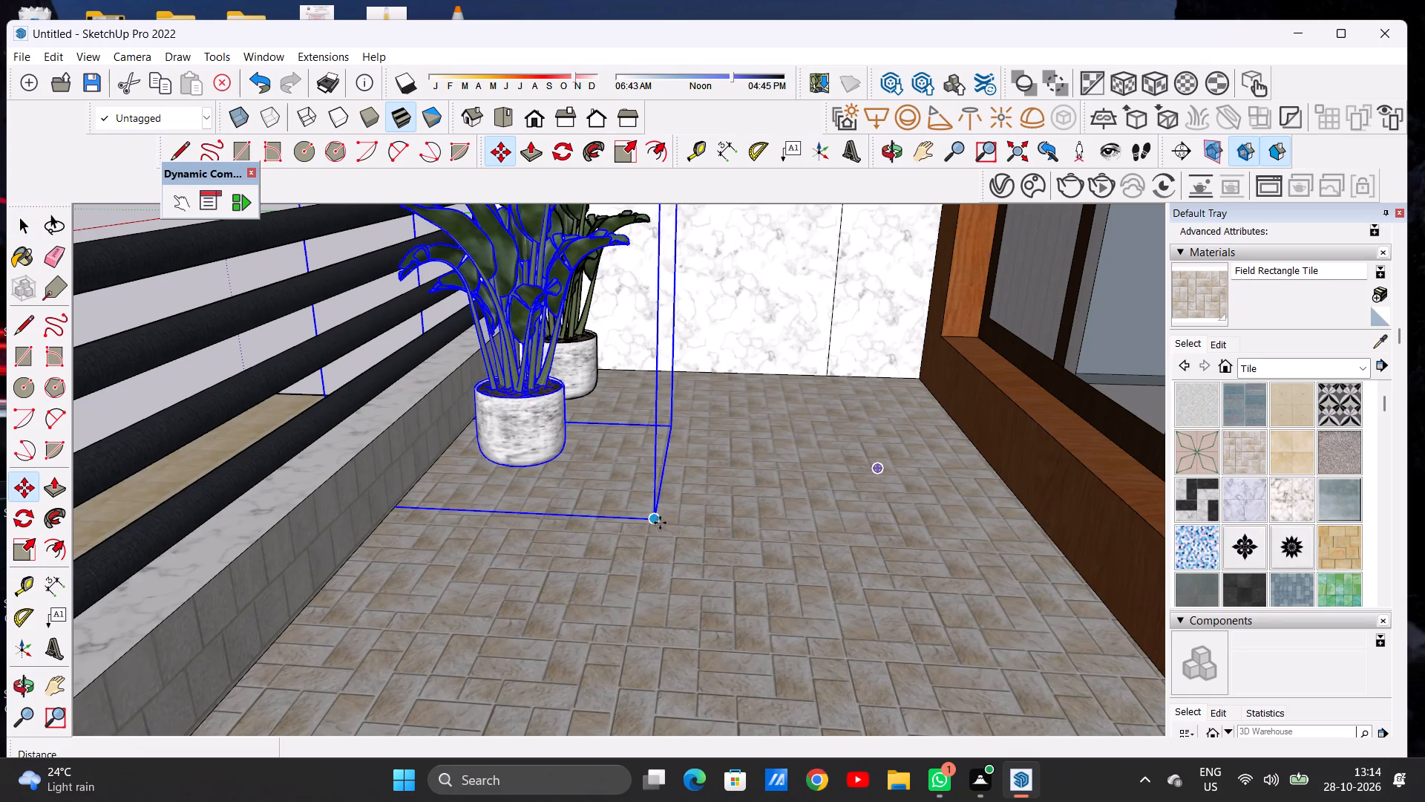
left_click(660, 523)
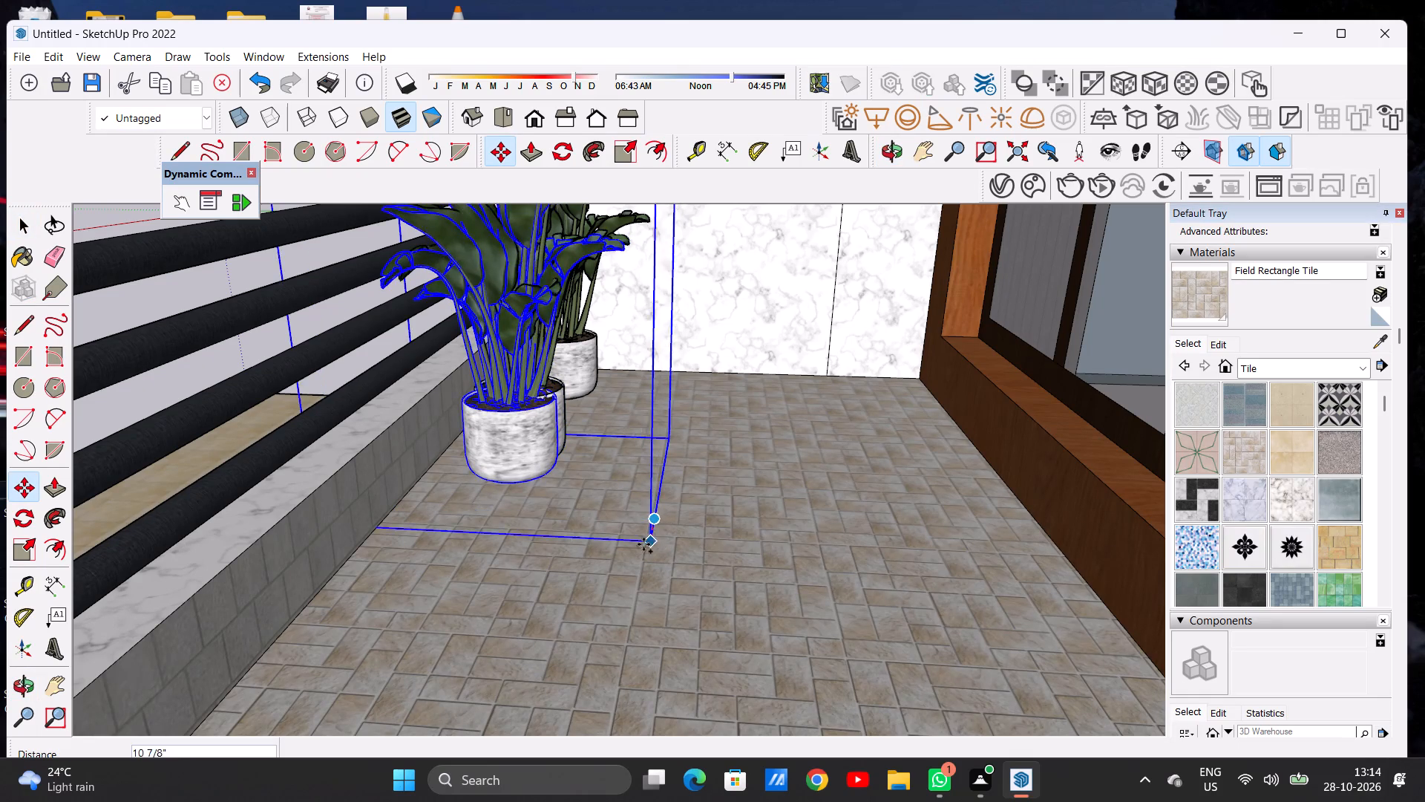
left_click(620, 642)
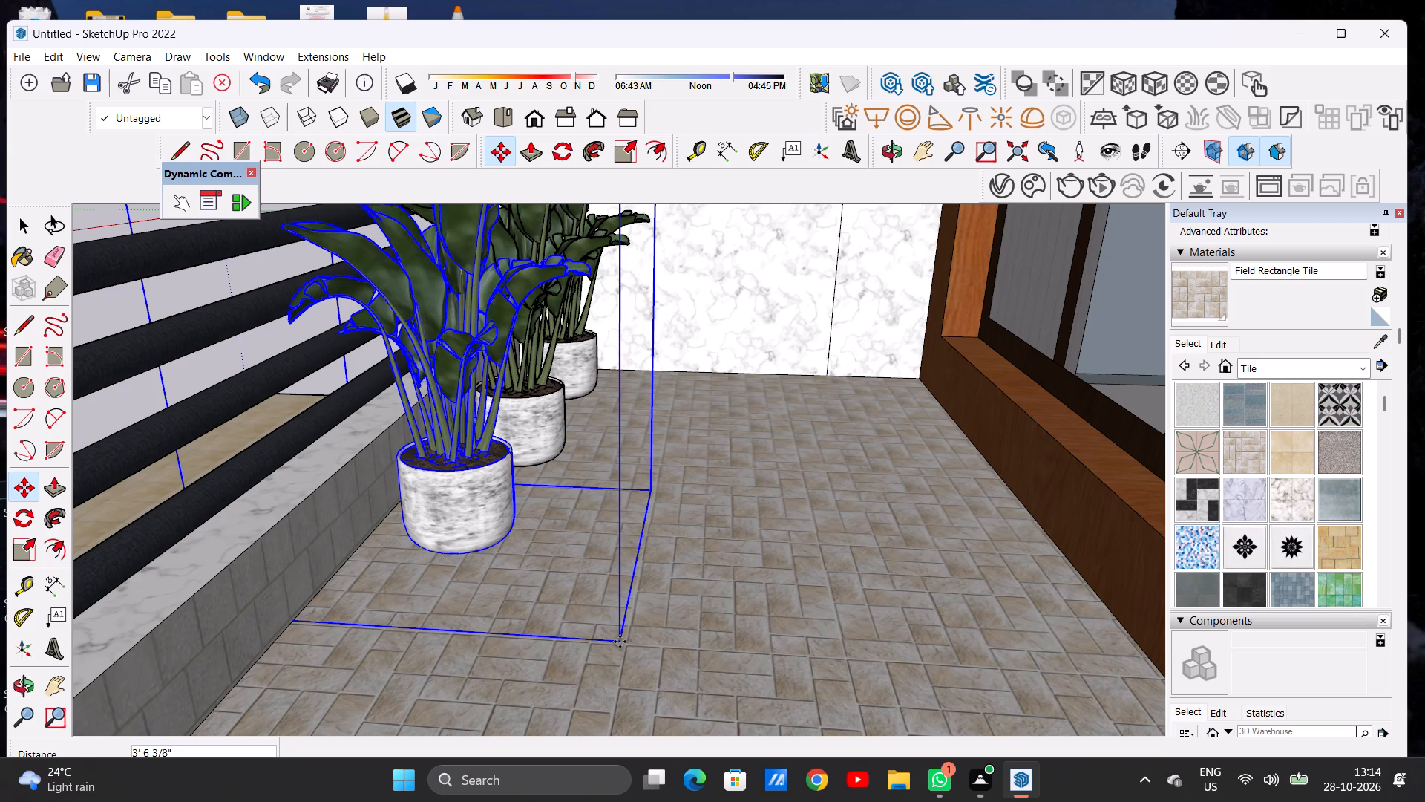
key("space")
Switch to the front view, deselect the plant, and examine the row of three plants against the facade.
scroll(597, 555, "down", 14)
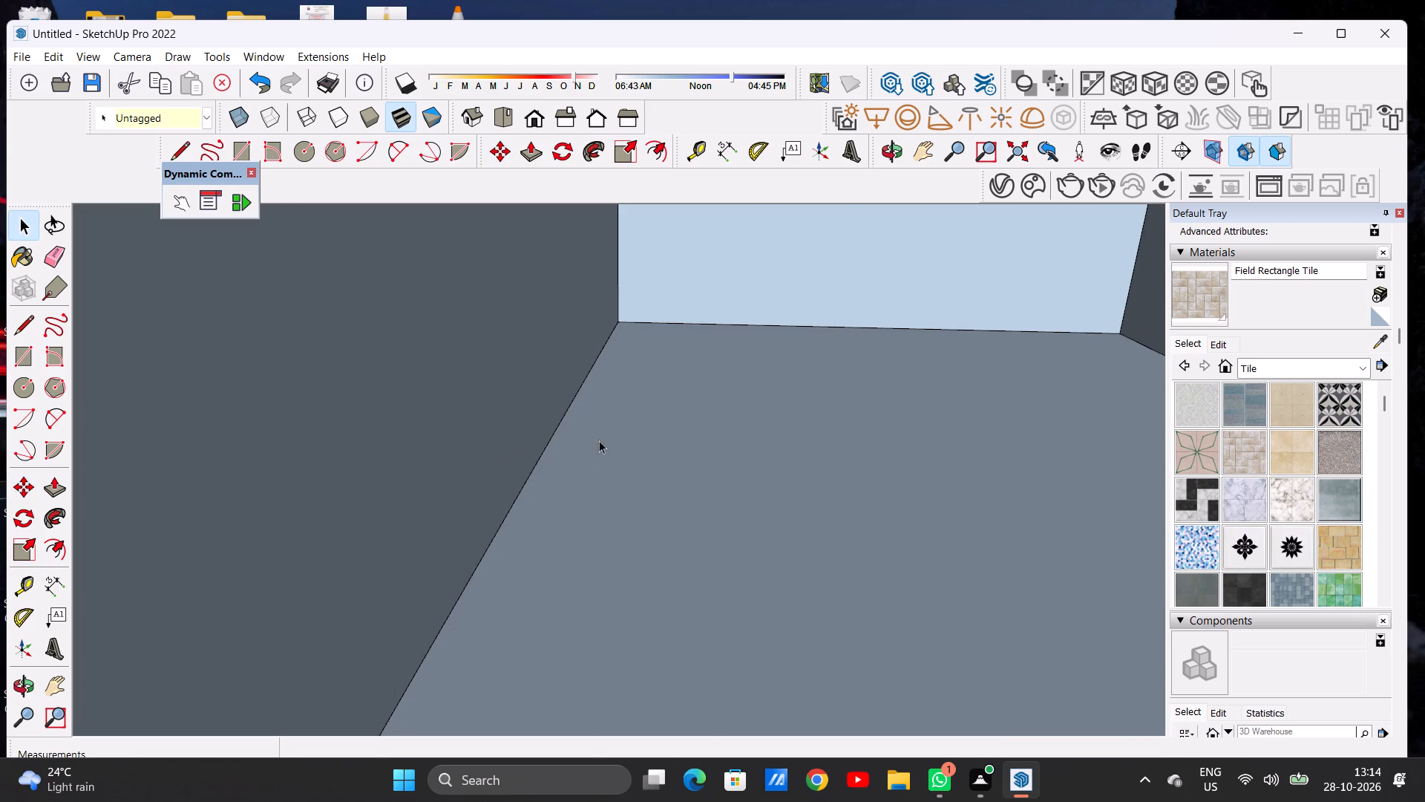
left_click(534, 111)
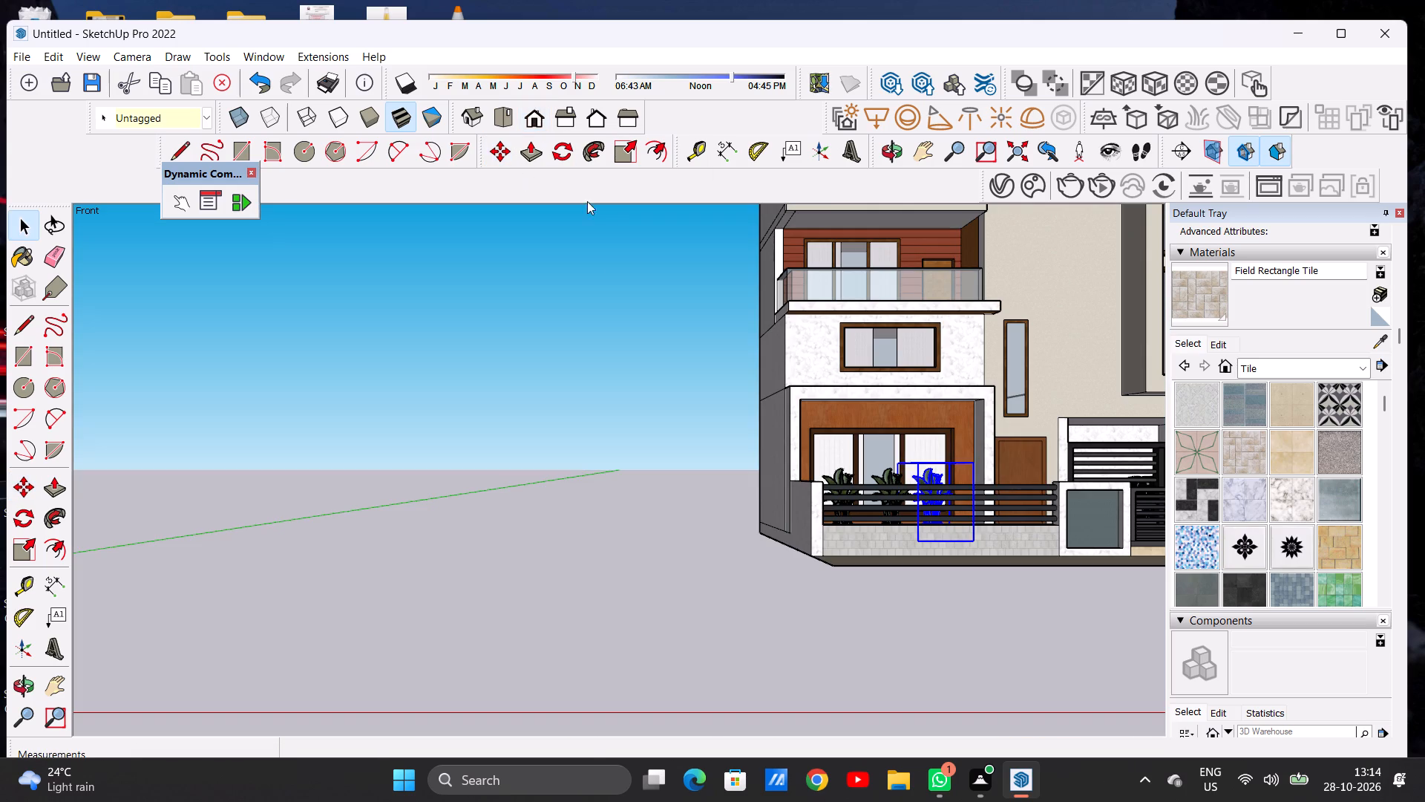
left_click(560, 420)
scroll(371, 467, "down", 5)
middle_click_drag(724, 484, 658, 504)
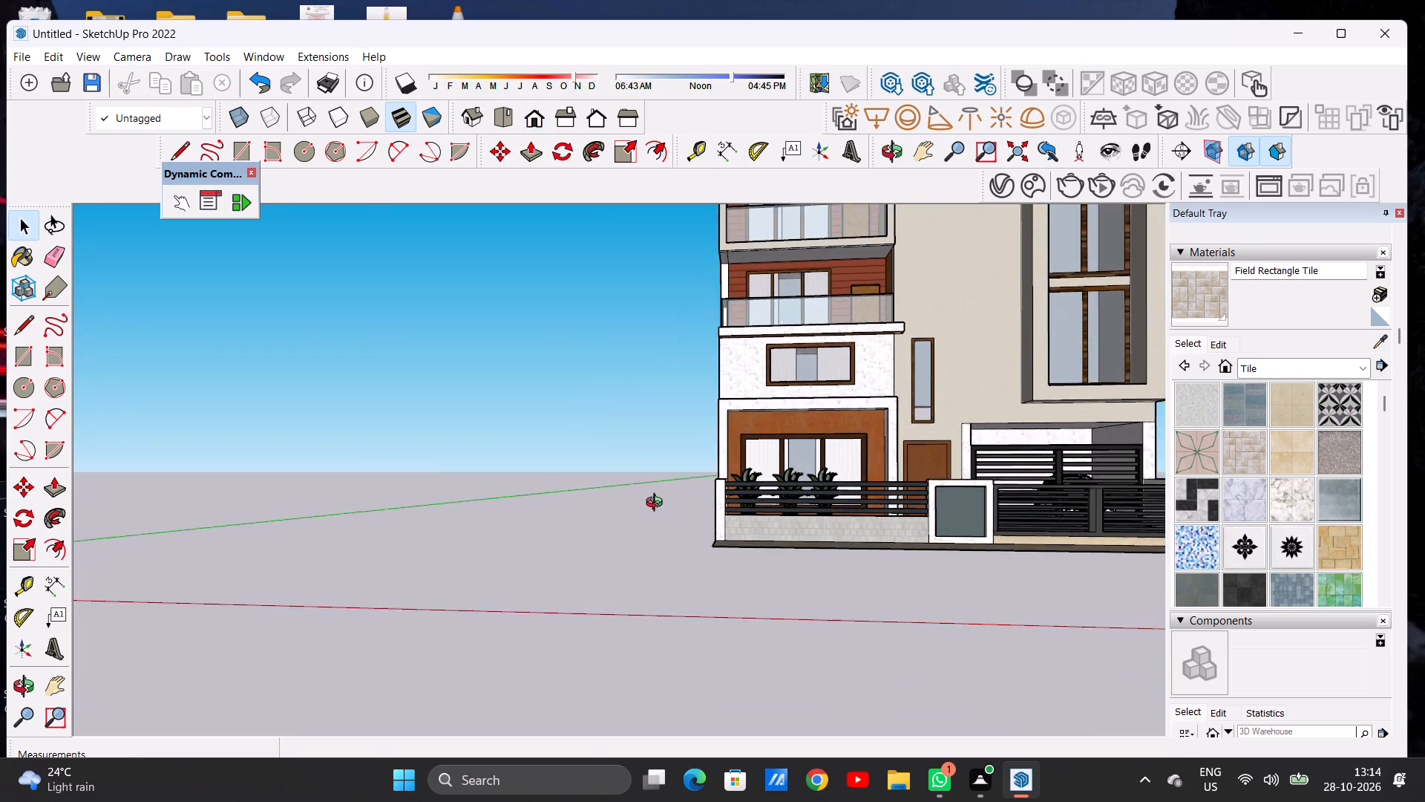
middle_click_drag(658, 504, 657, 521)
scroll(831, 486, "up", 13)
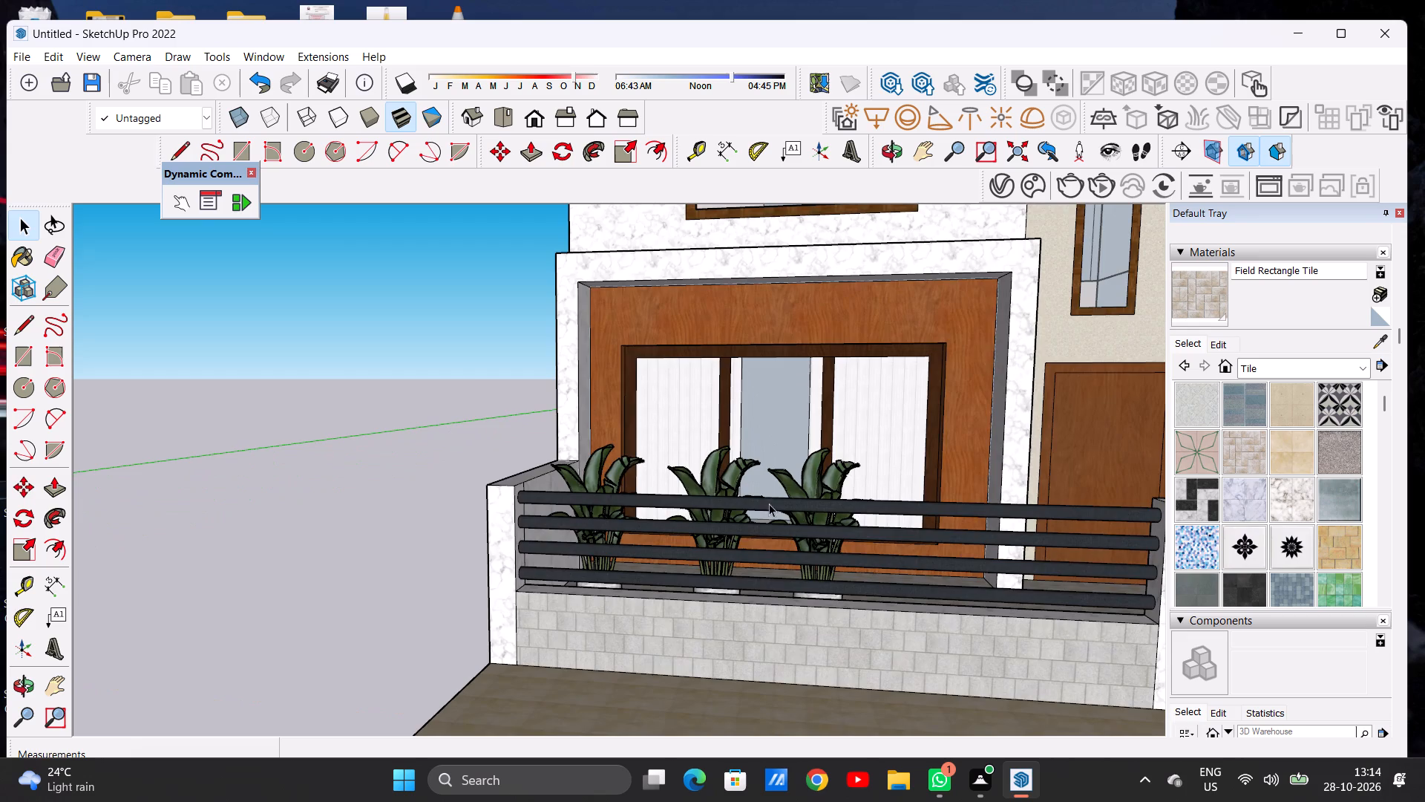
scroll(564, 513, "down", 6)
scroll(485, 498, "down", 7)
middle_click_drag(586, 492, 632, 492)
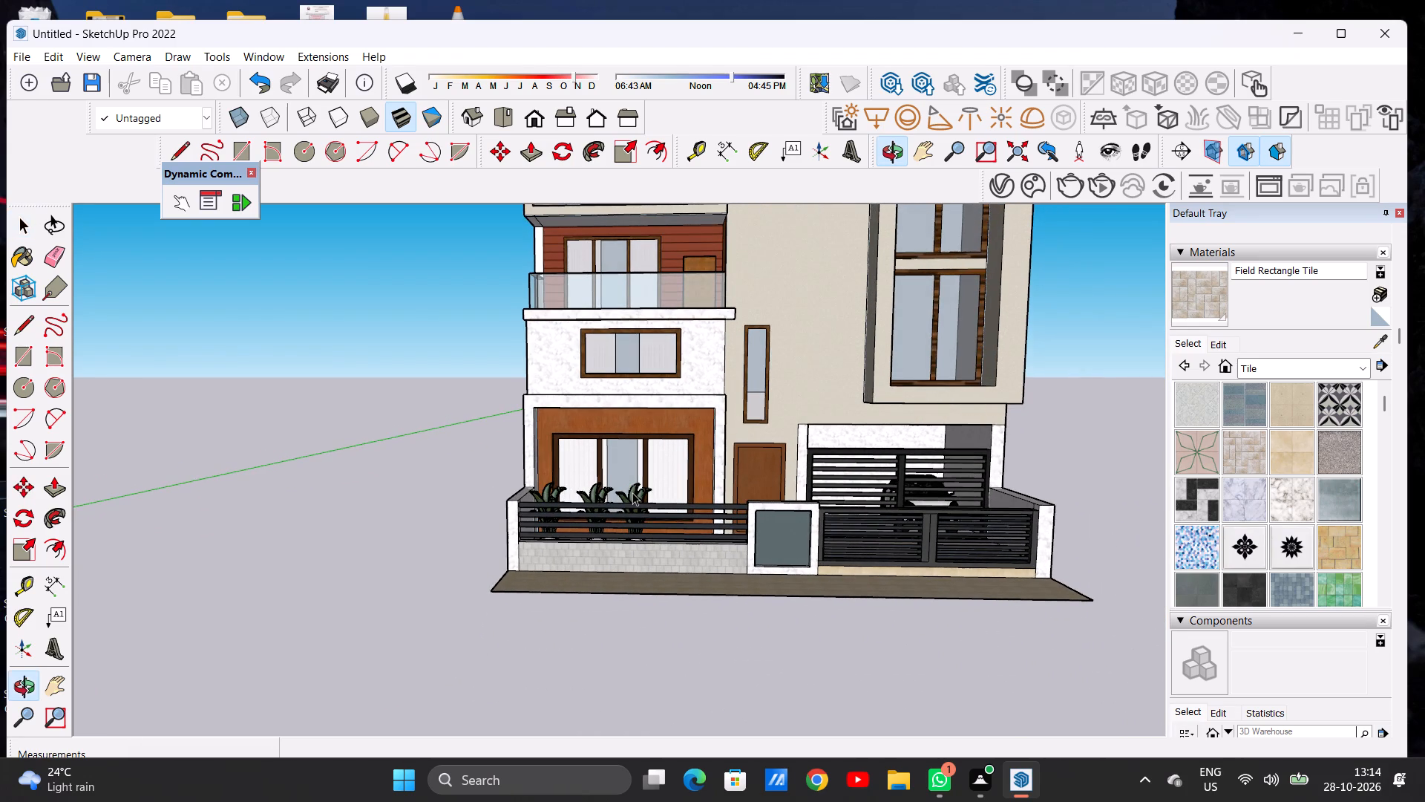
scroll(571, 504, "down", 6)
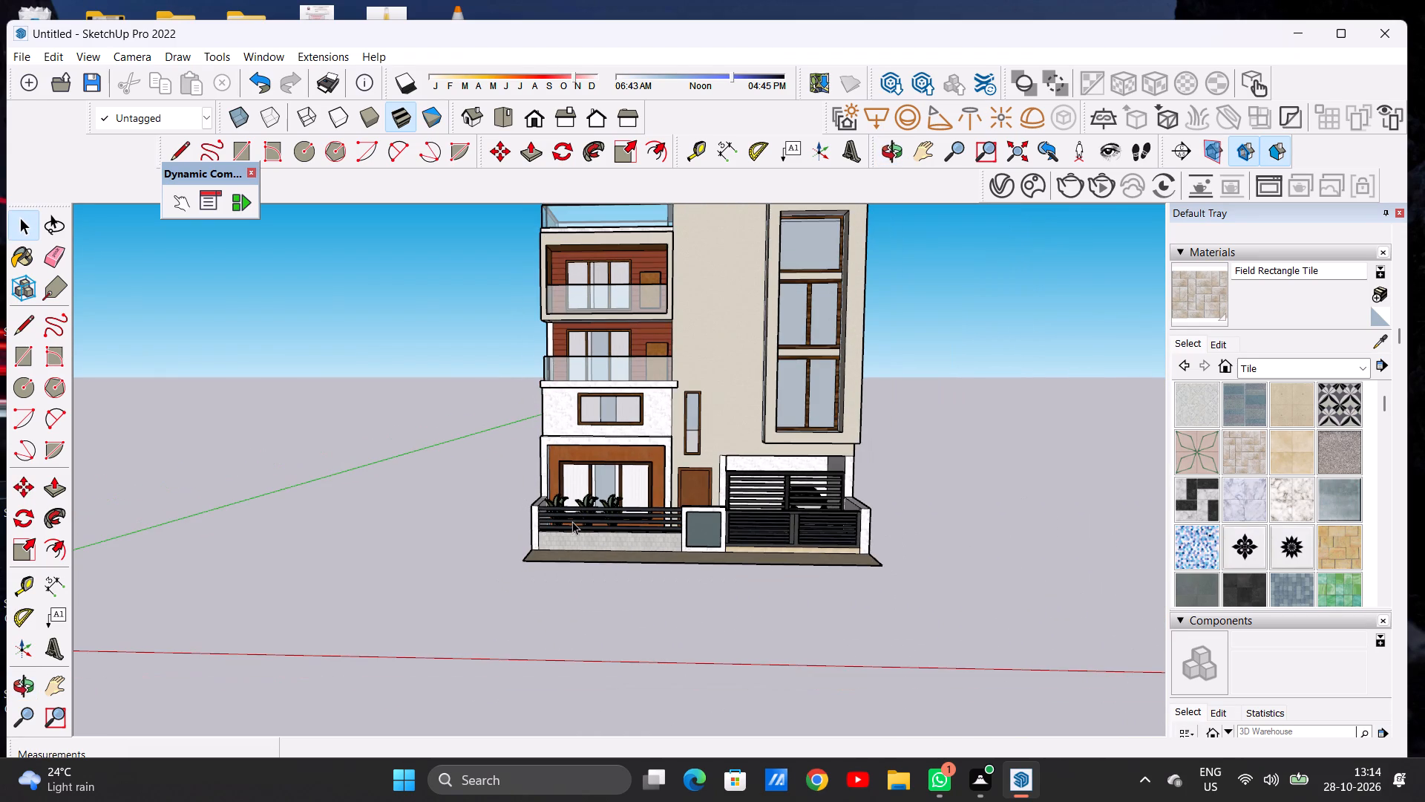
scroll(569, 535, "down", 3)
scroll(590, 398, "up", 1)
scroll(590, 398, "down", 1)
scroll(590, 398, "up", 4)
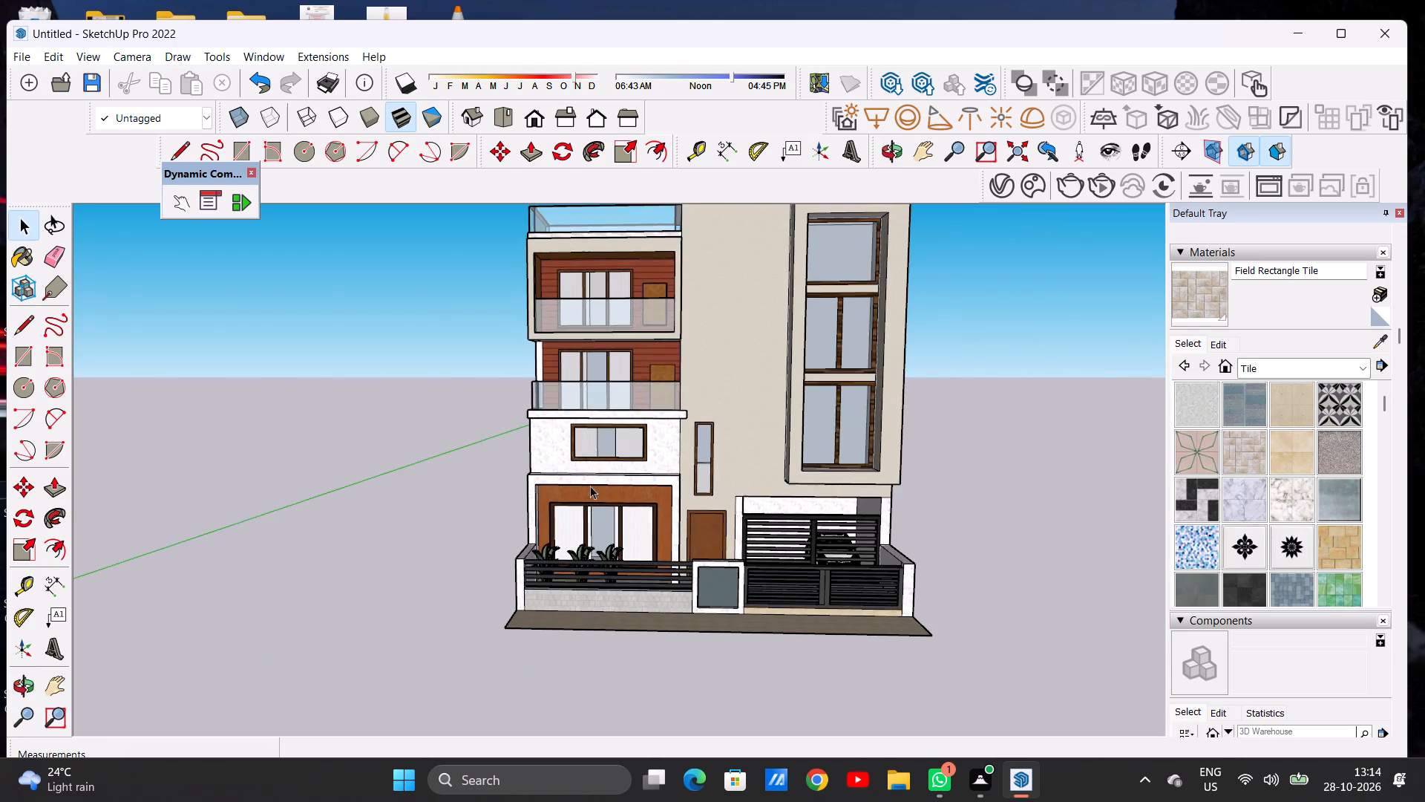
scroll(589, 508, "up", 6)
Copy the potted plant nearest the marble end wall about 24' 2" up onto the lower glass-railed balcony.
left_click(535, 564)
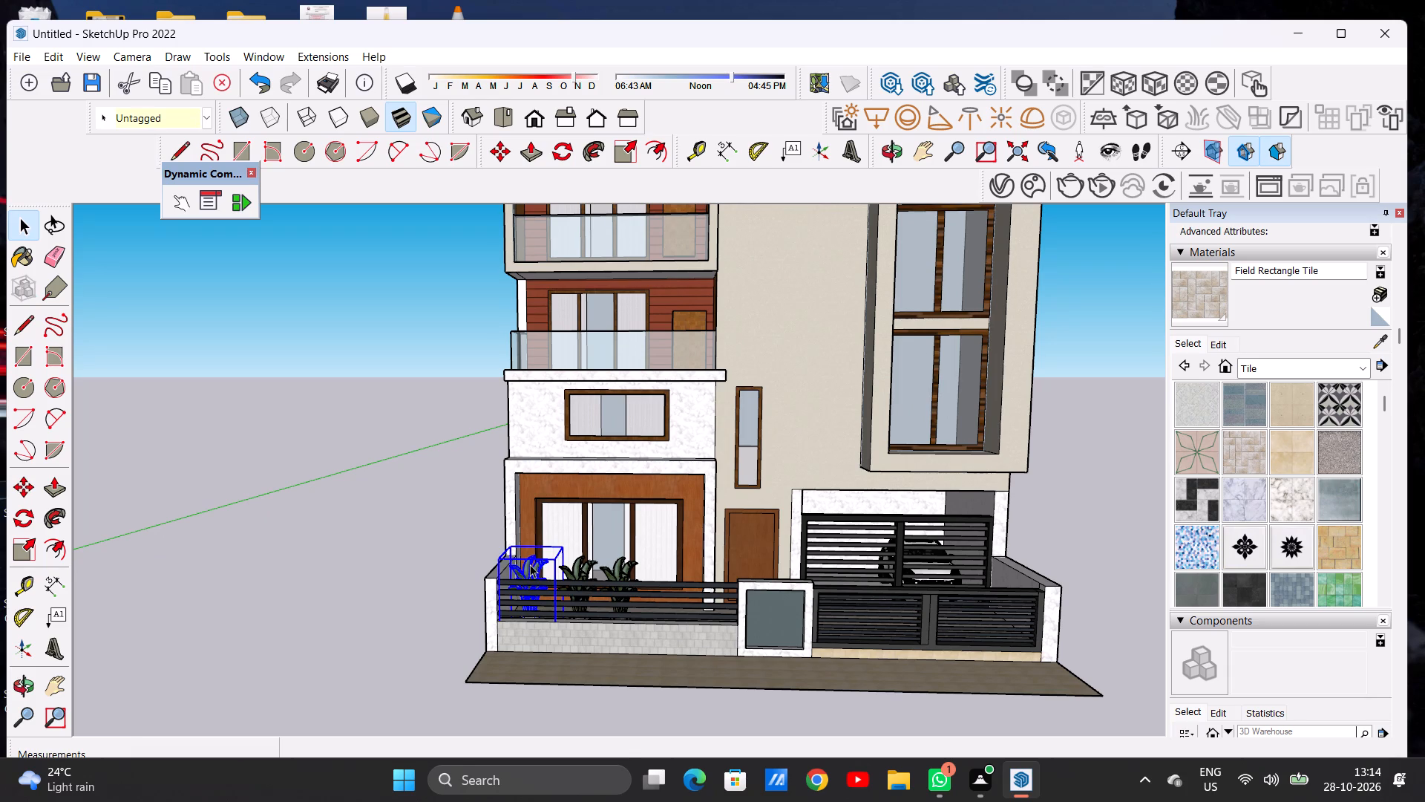
key("m")
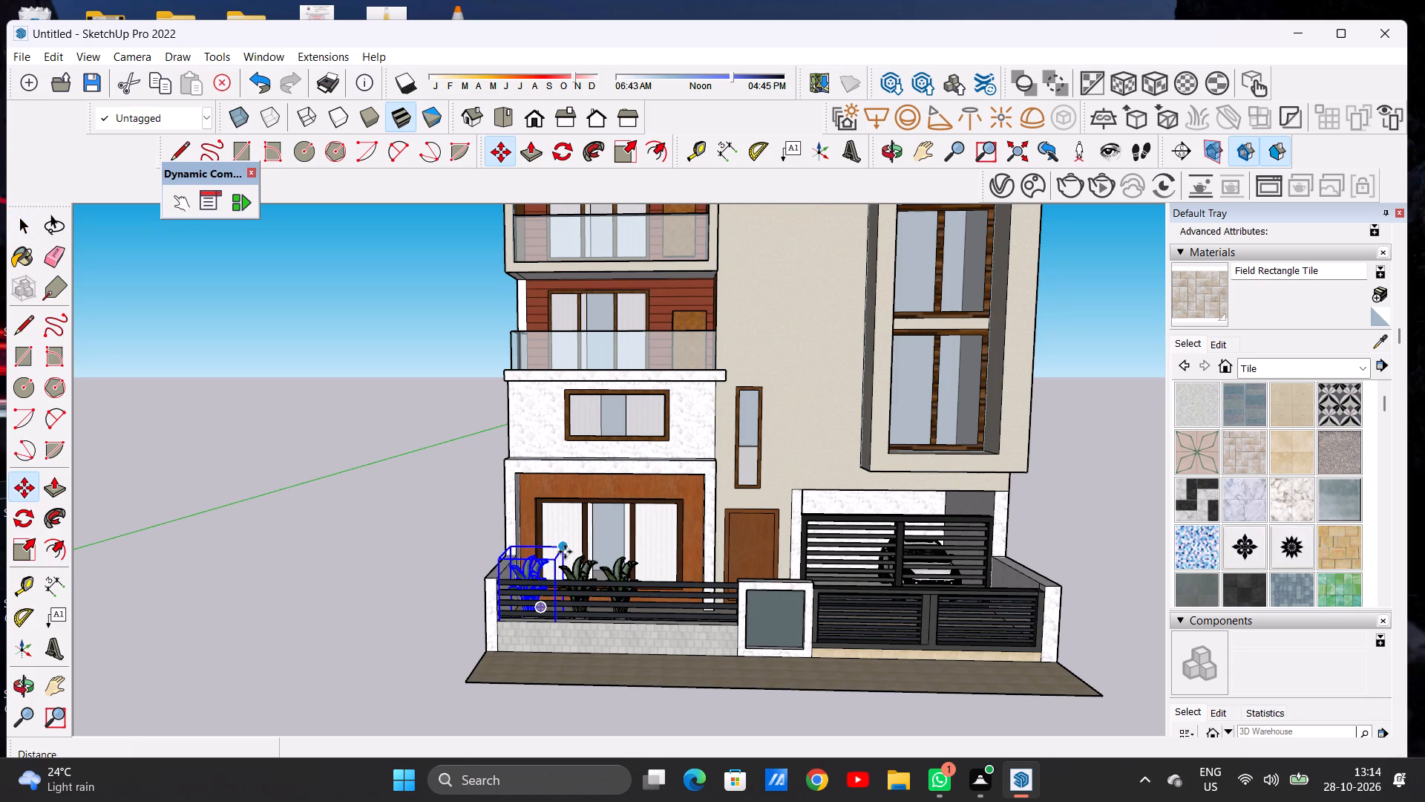
left_click(565, 552)
scroll(558, 477, "down", 11)
scroll(562, 371, "up", 13)
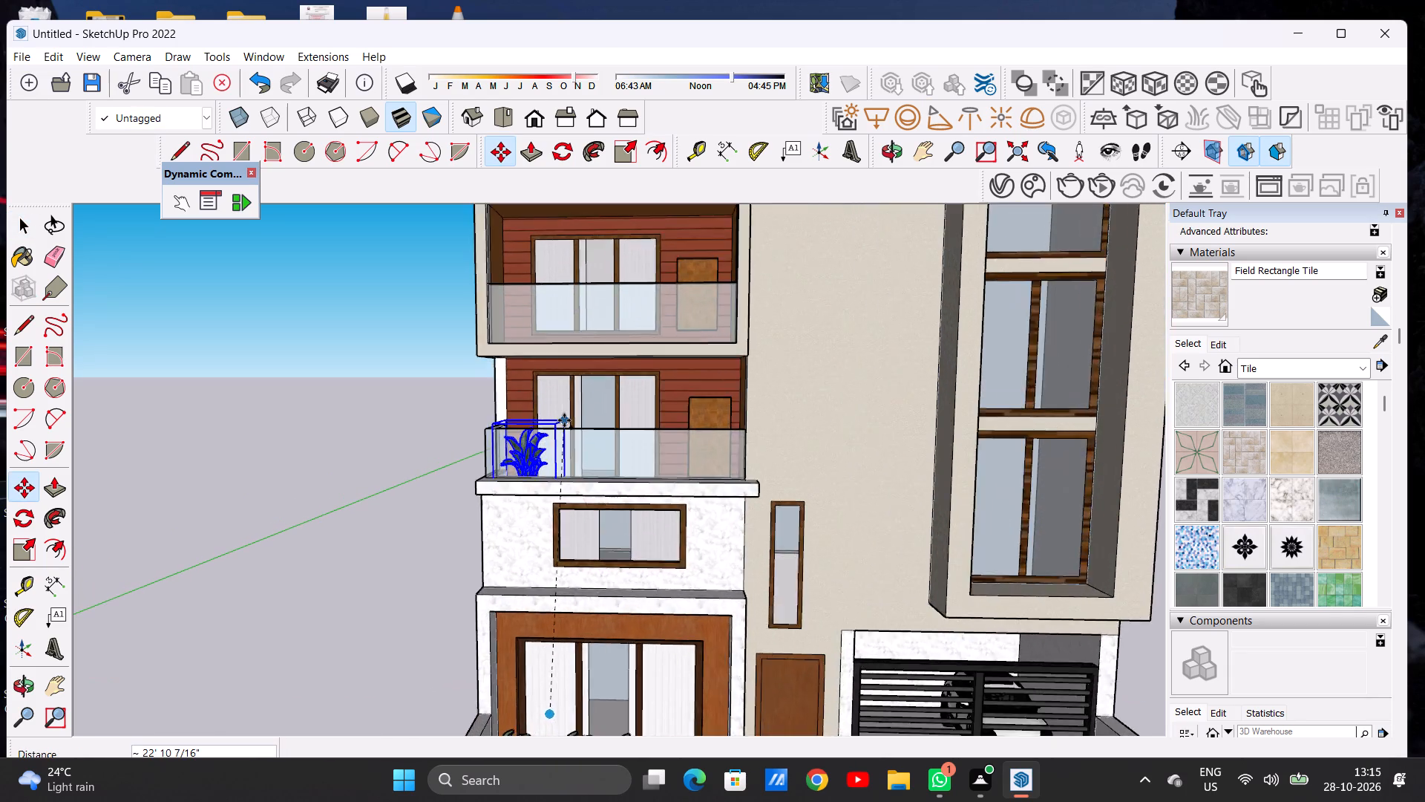
scroll(564, 420, "up", 8)
scroll(563, 420, "down", 1)
scroll(563, 420, "up", 5)
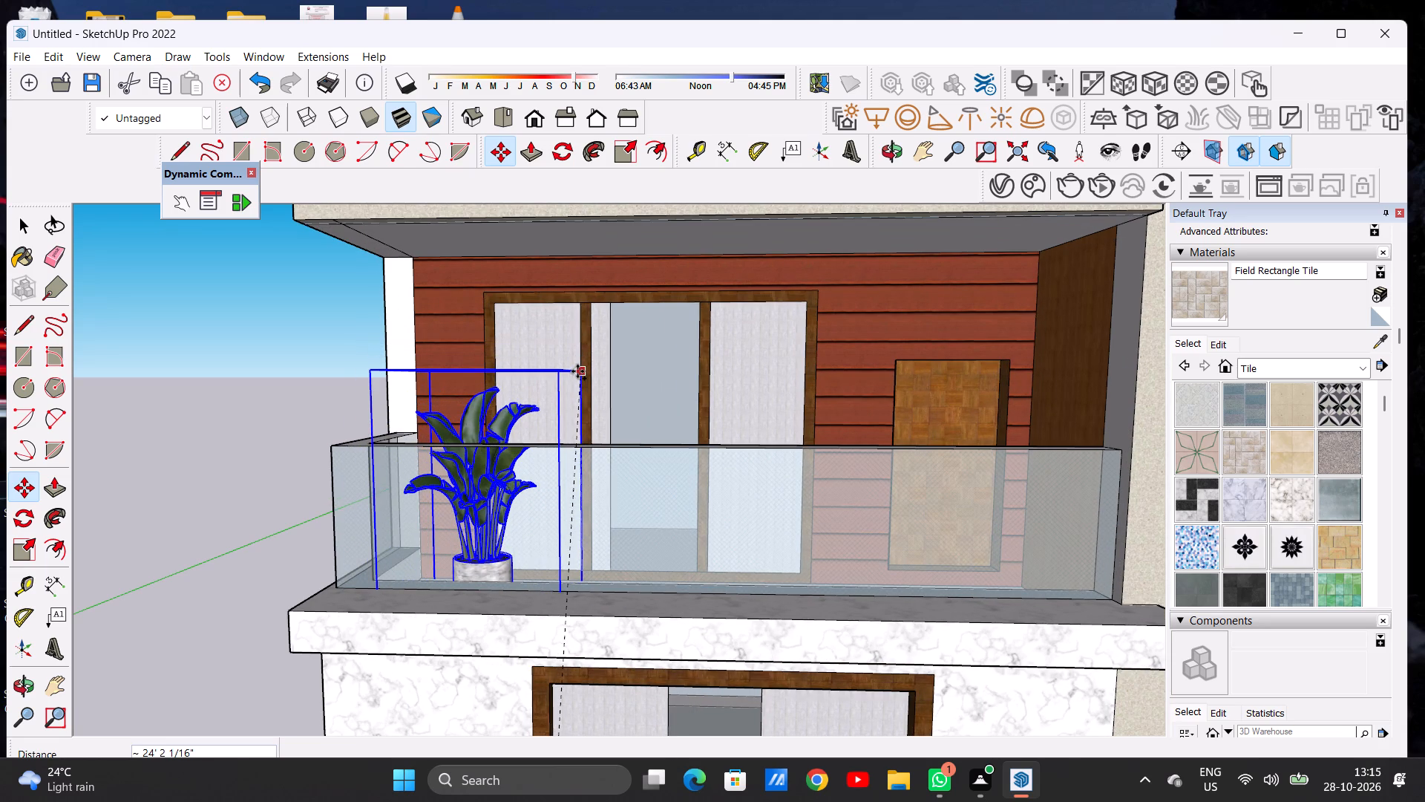
left_click(577, 371)
key("space")
middle_click_drag(620, 402, 602, 405)
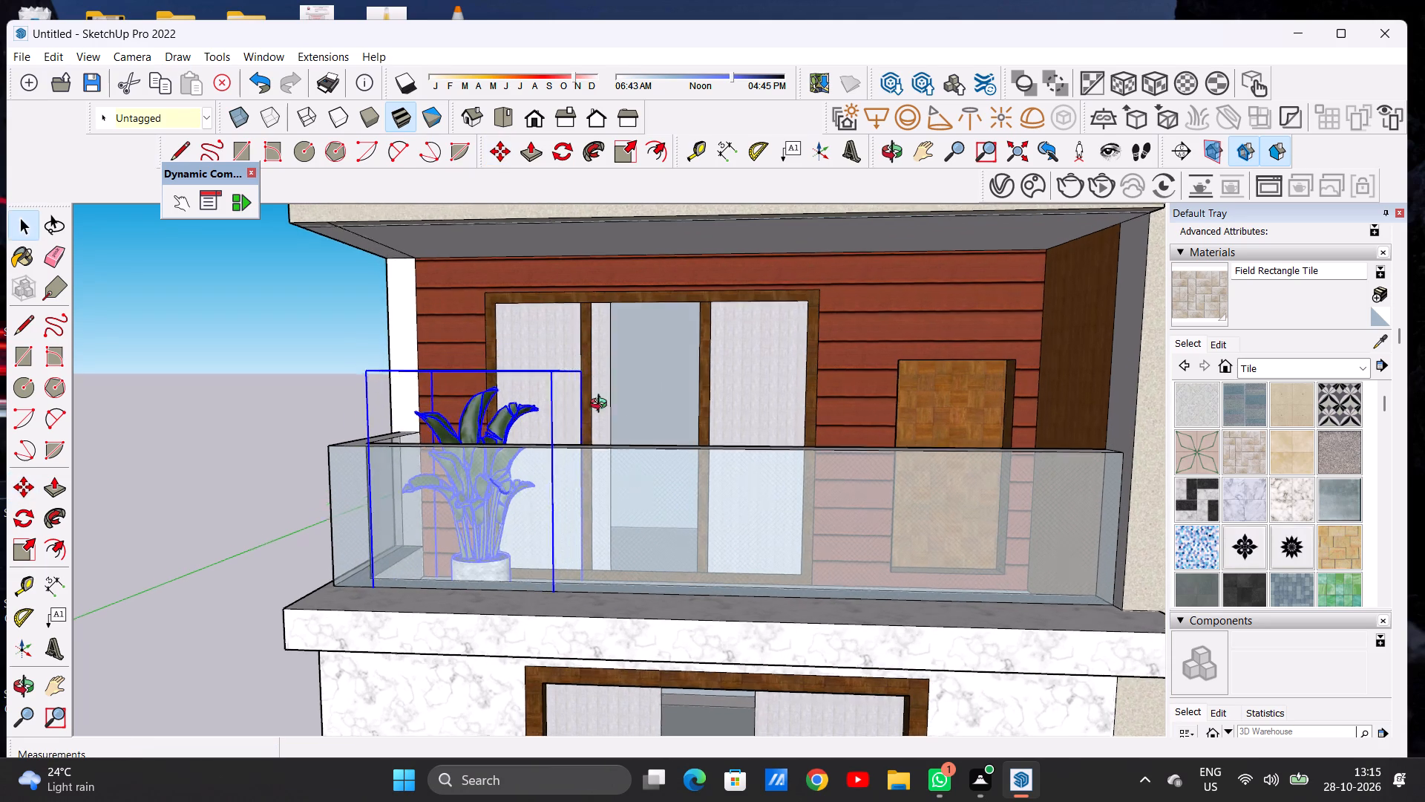
Examine up close how the copied plant's pot sits on the floor of the lower glass-railed balcony.
middle_click_drag(602, 405, 360, 477)
scroll(528, 449, "up", 3)
scroll(528, 449, "down", 1)
scroll(528, 449, "up", 3)
middle_click_drag(638, 449, 606, 449)
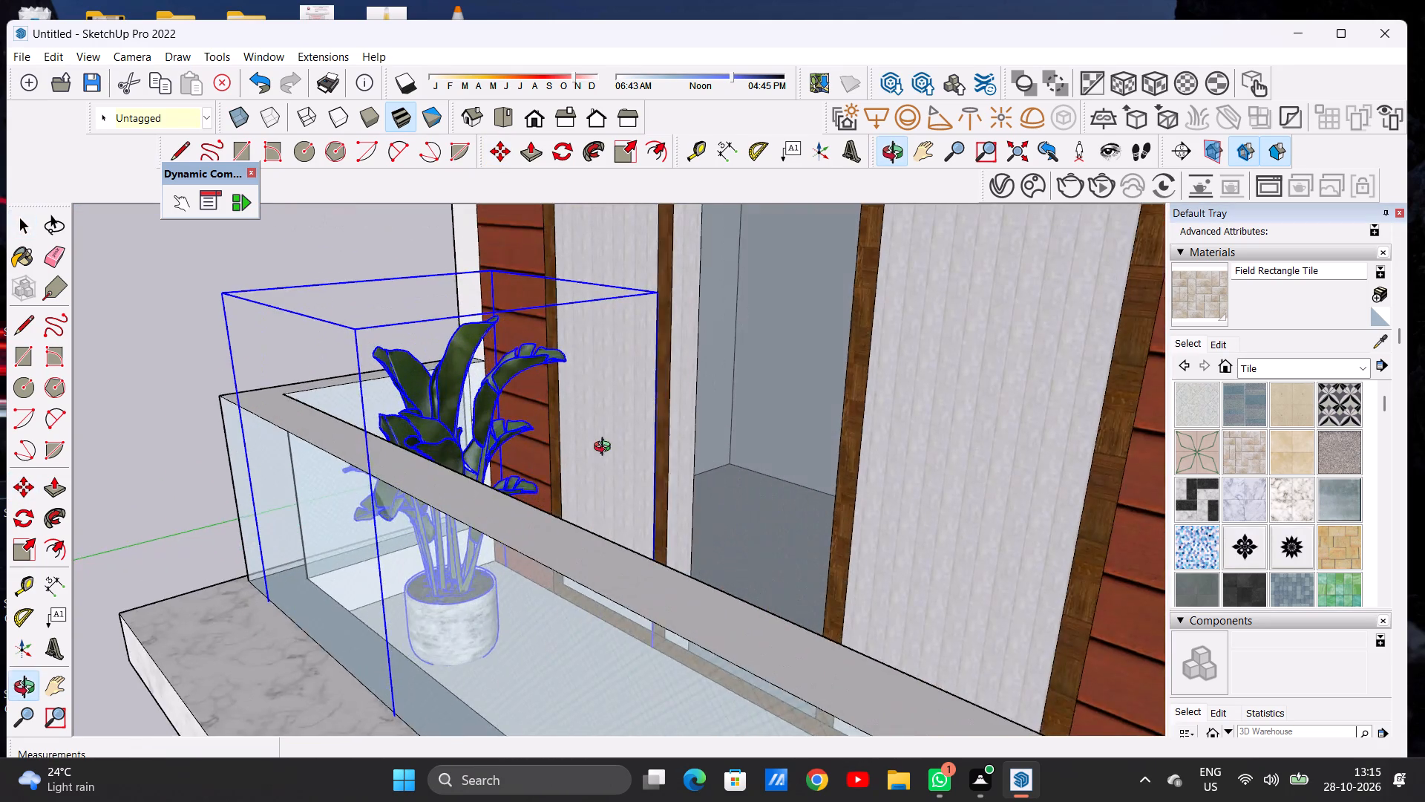
middle_click_drag(606, 449, 485, 477)
scroll(429, 558, "up", 8)
left_click(418, 618)
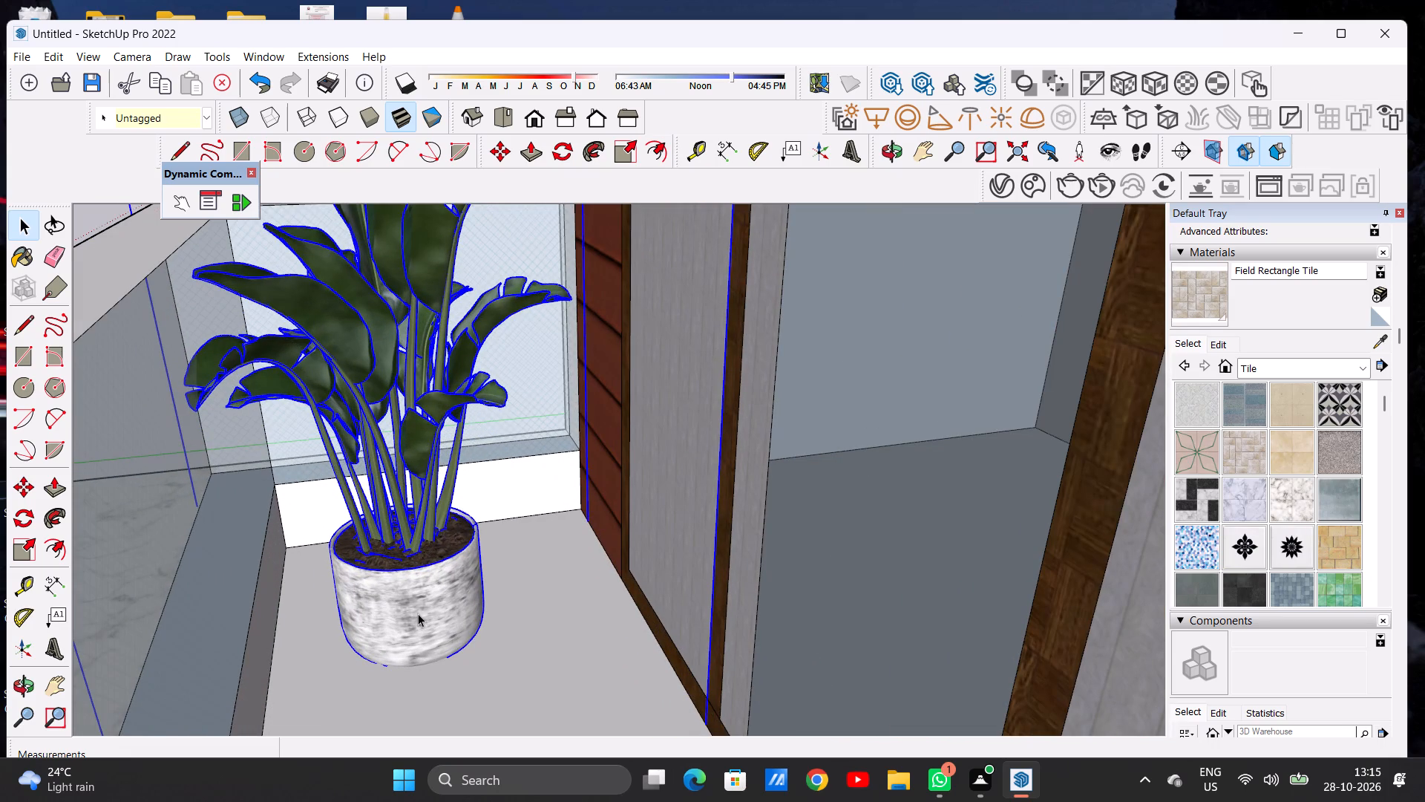
left_click(418, 613)
scroll(539, 514, "down", 7)
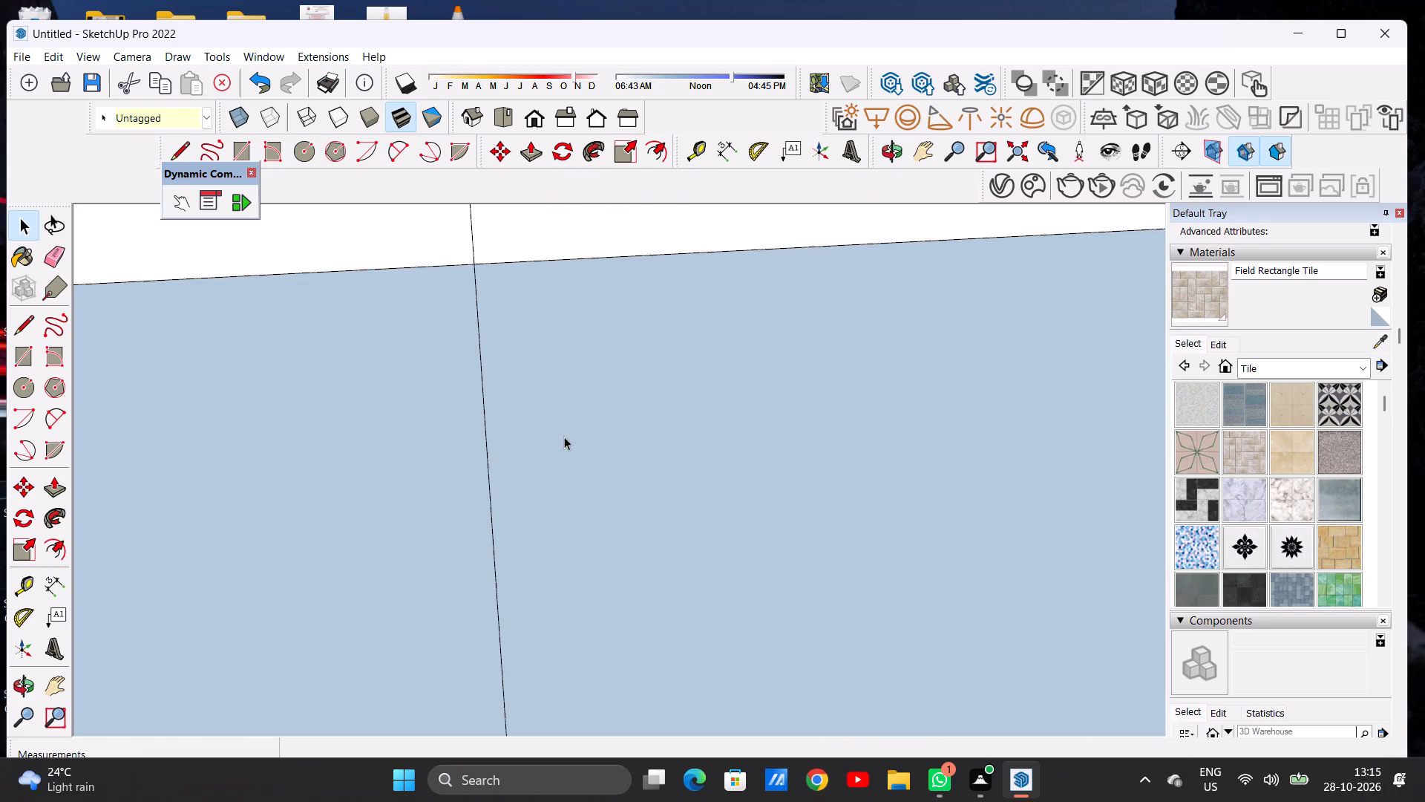
Return to the front view, examine the balcony plant's position behind the glass railing from several angles, and deselect it.
left_click(537, 123)
scroll(576, 413, "down", 5)
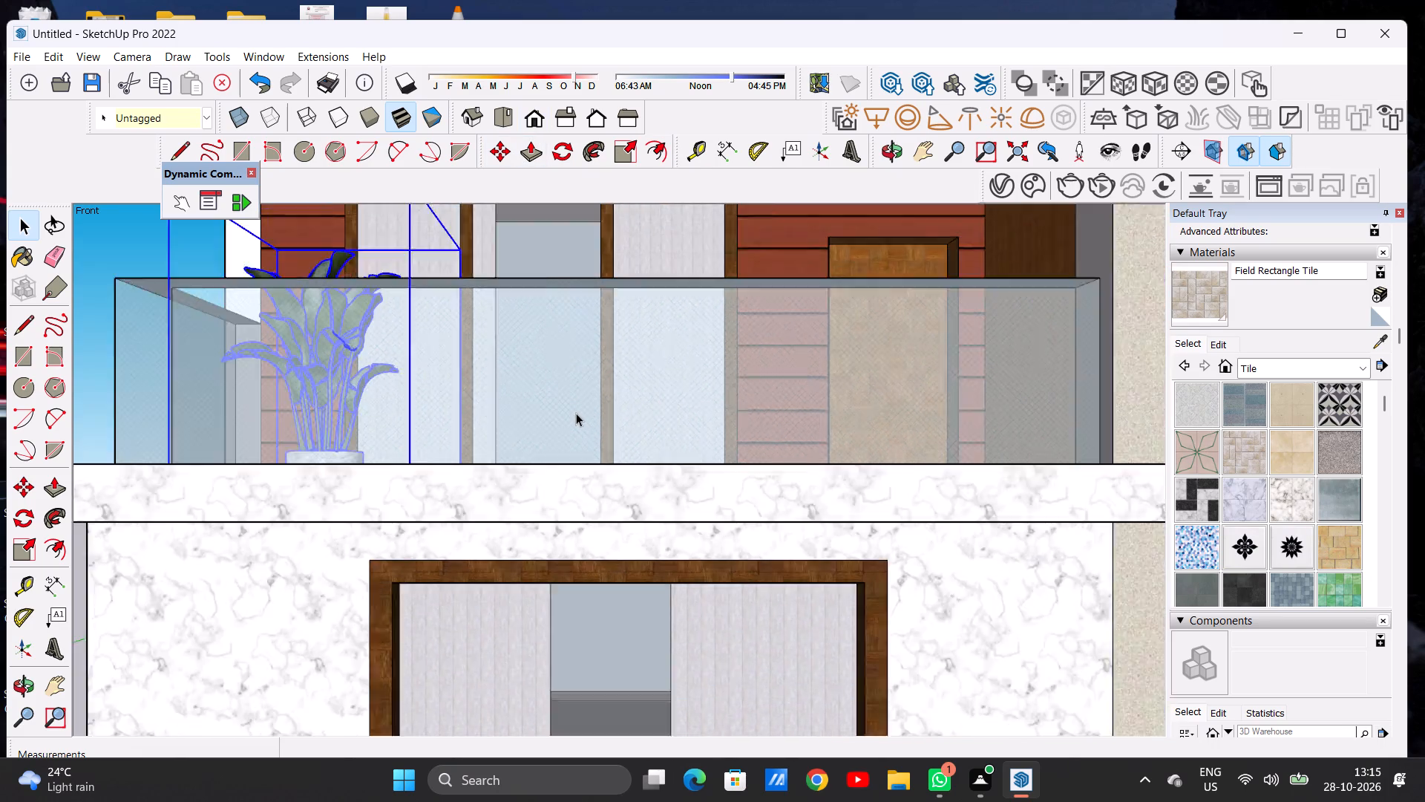
scroll(576, 413, "down", 8)
middle_click_drag(606, 376, 397, 488)
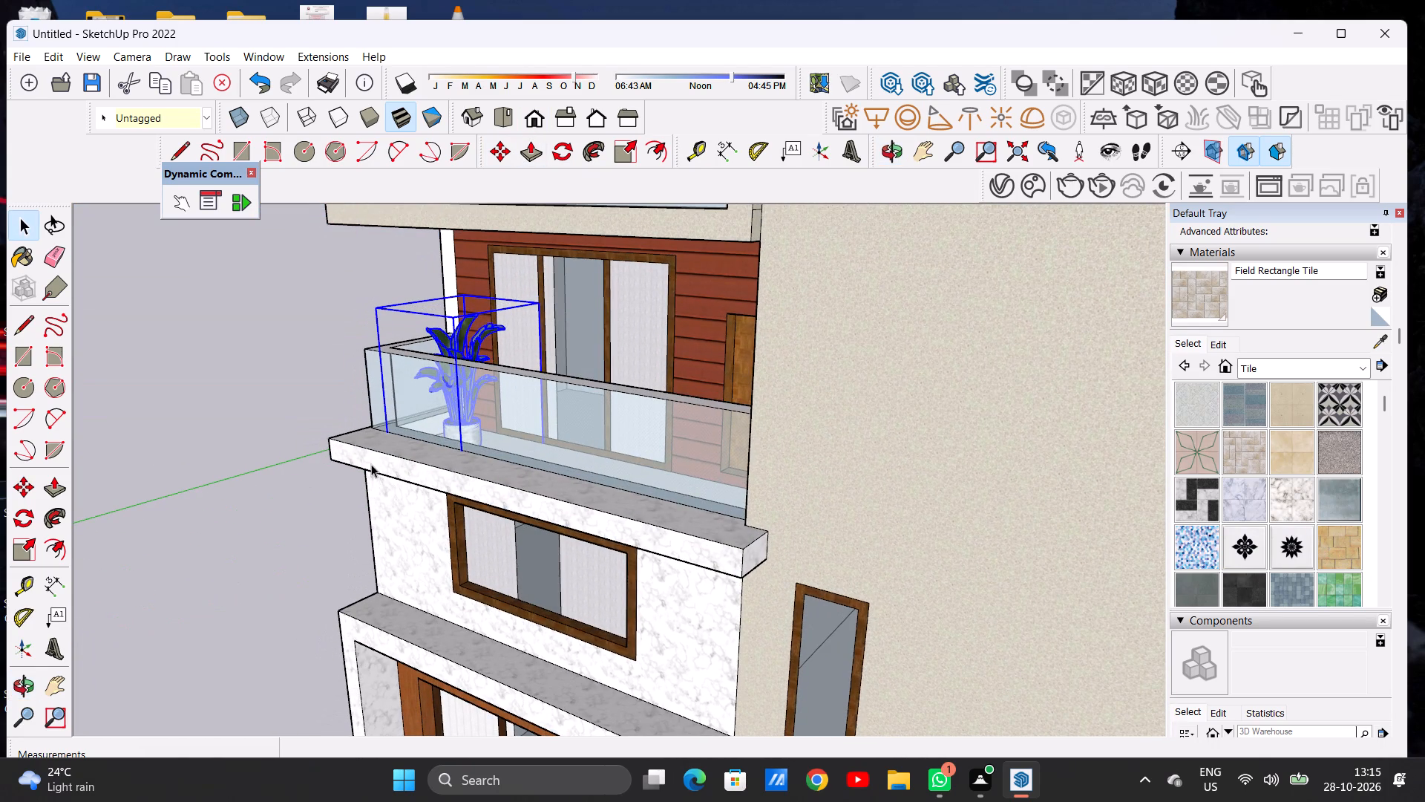
scroll(474, 379, "up", 6)
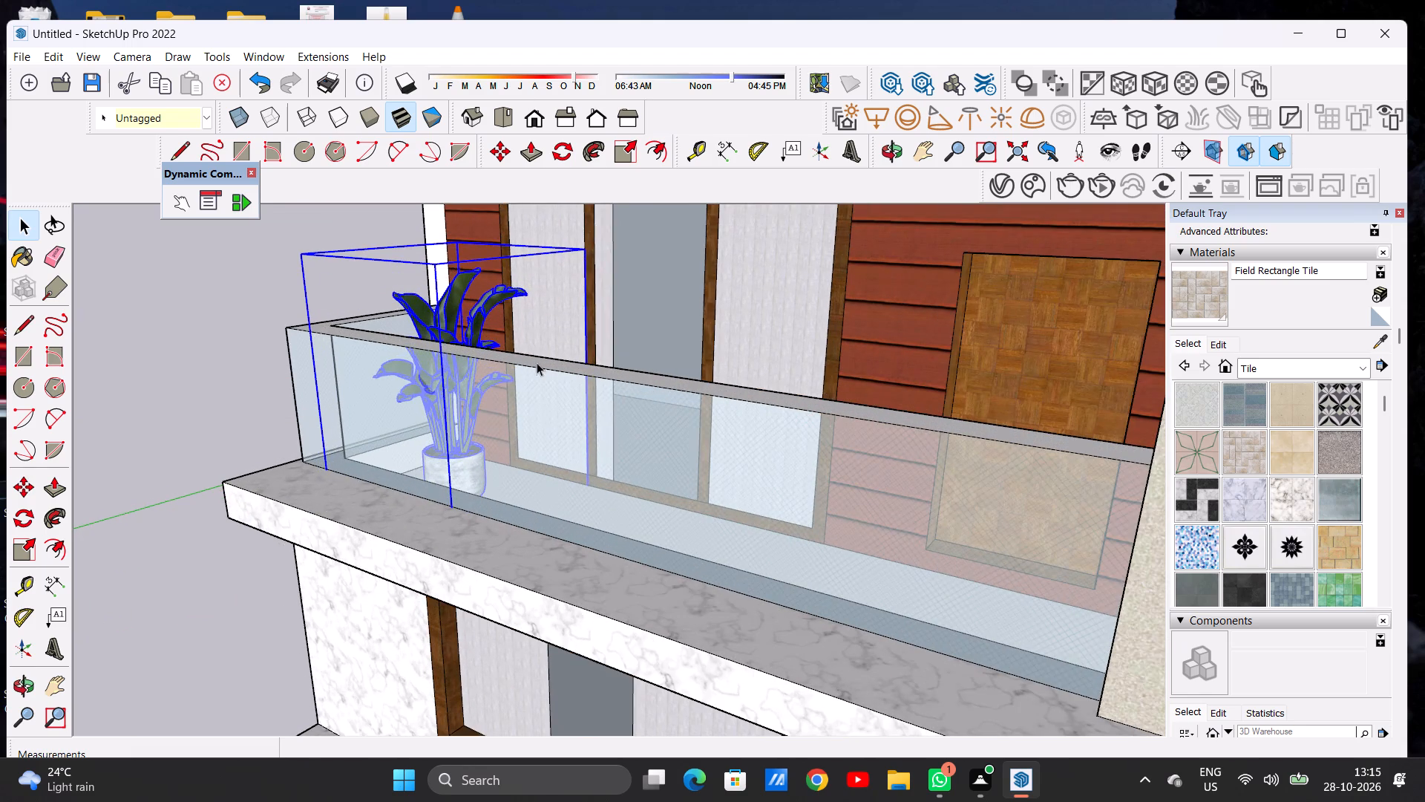
middle_click_drag(537, 362, 393, 447)
scroll(572, 386, "up", 6)
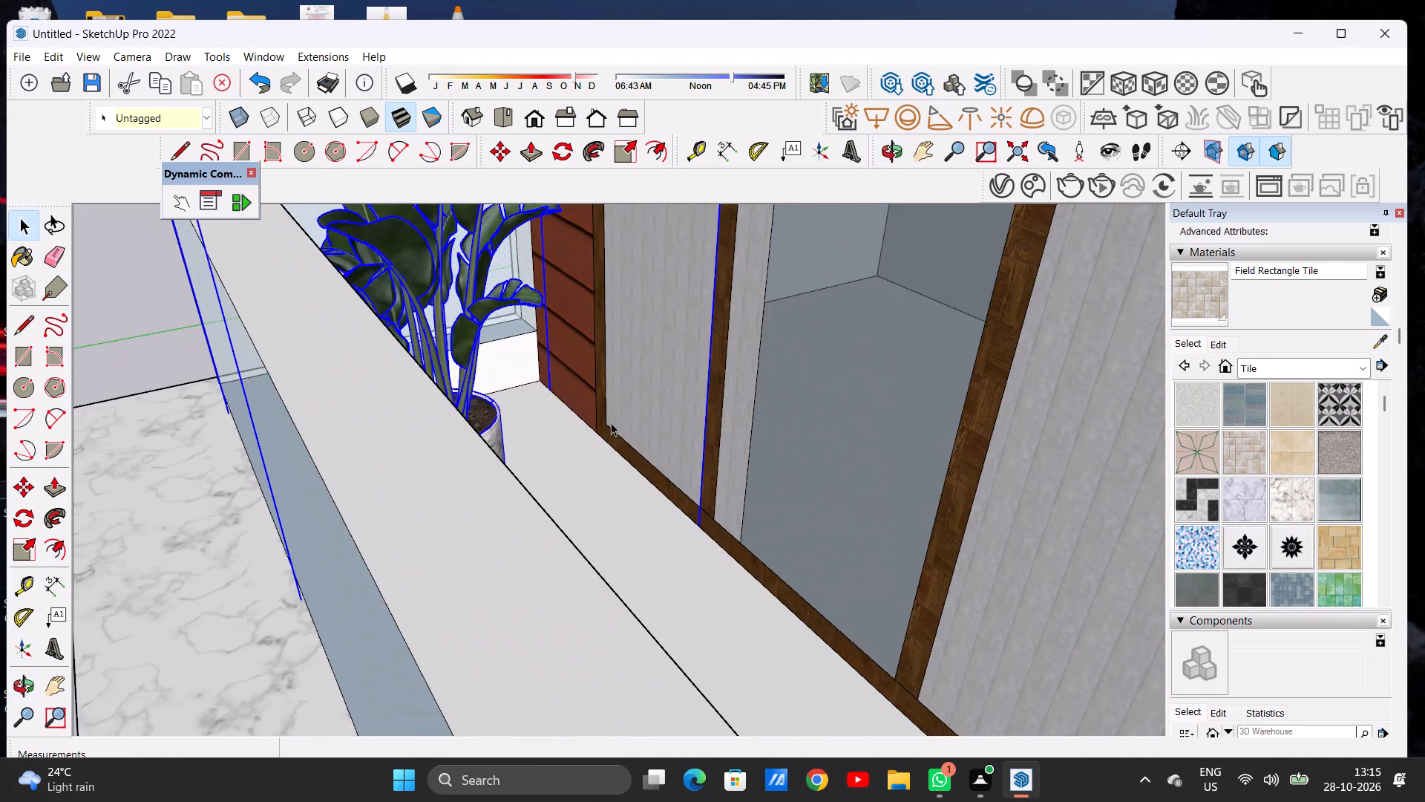
middle_click_drag(582, 420, 525, 398)
scroll(553, 415, "down", 6)
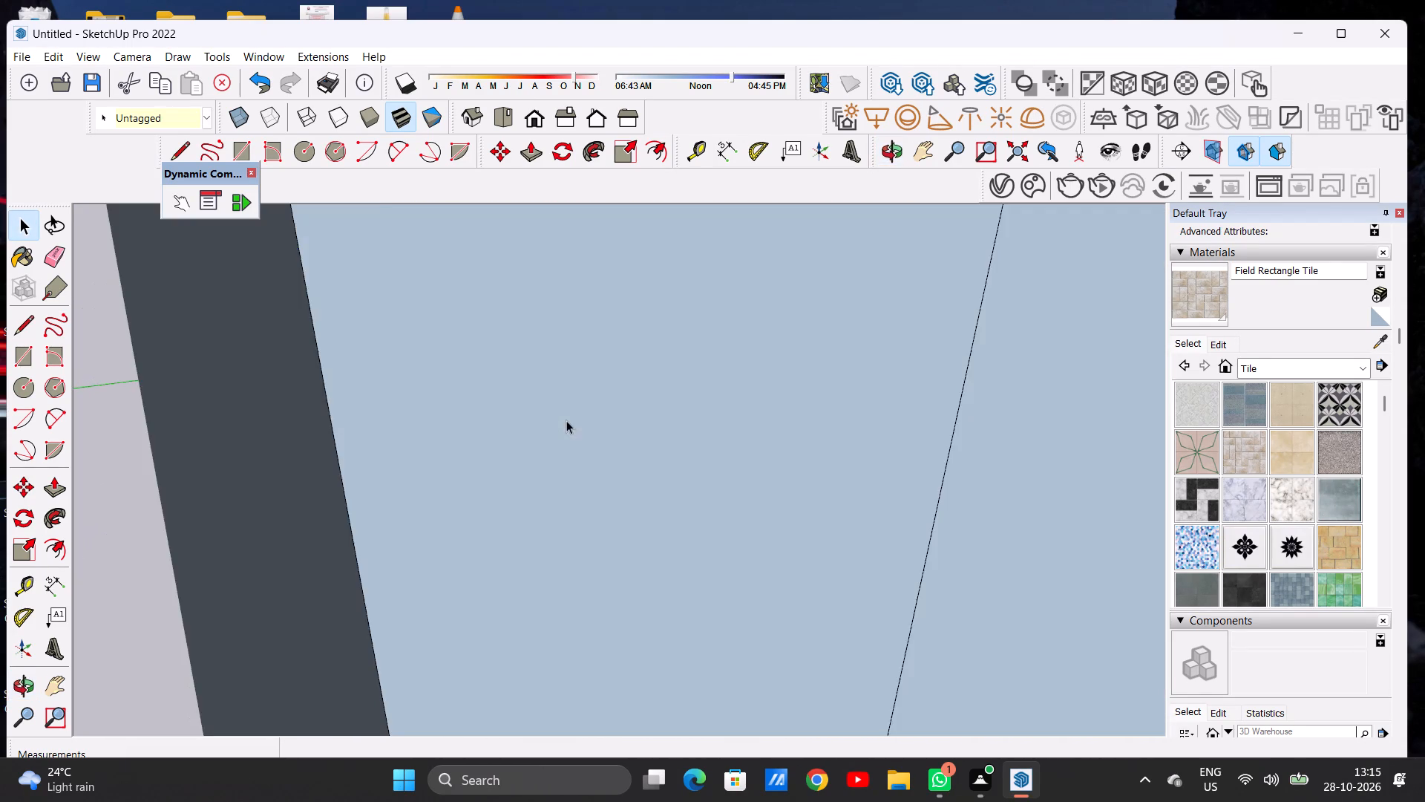
scroll(566, 420, "down", 20)
scroll(566, 420, "down", 1)
scroll(645, 411, "up", 1)
scroll(645, 411, "down", 1)
scroll(645, 411, "up", 3)
scroll(645, 411, "down", 10)
middle_click_drag(394, 423, 464, 388)
scroll(569, 390, "down", 3)
scroll(574, 390, "up", 1)
scroll(577, 390, "down", 3)
left_click(330, 339)
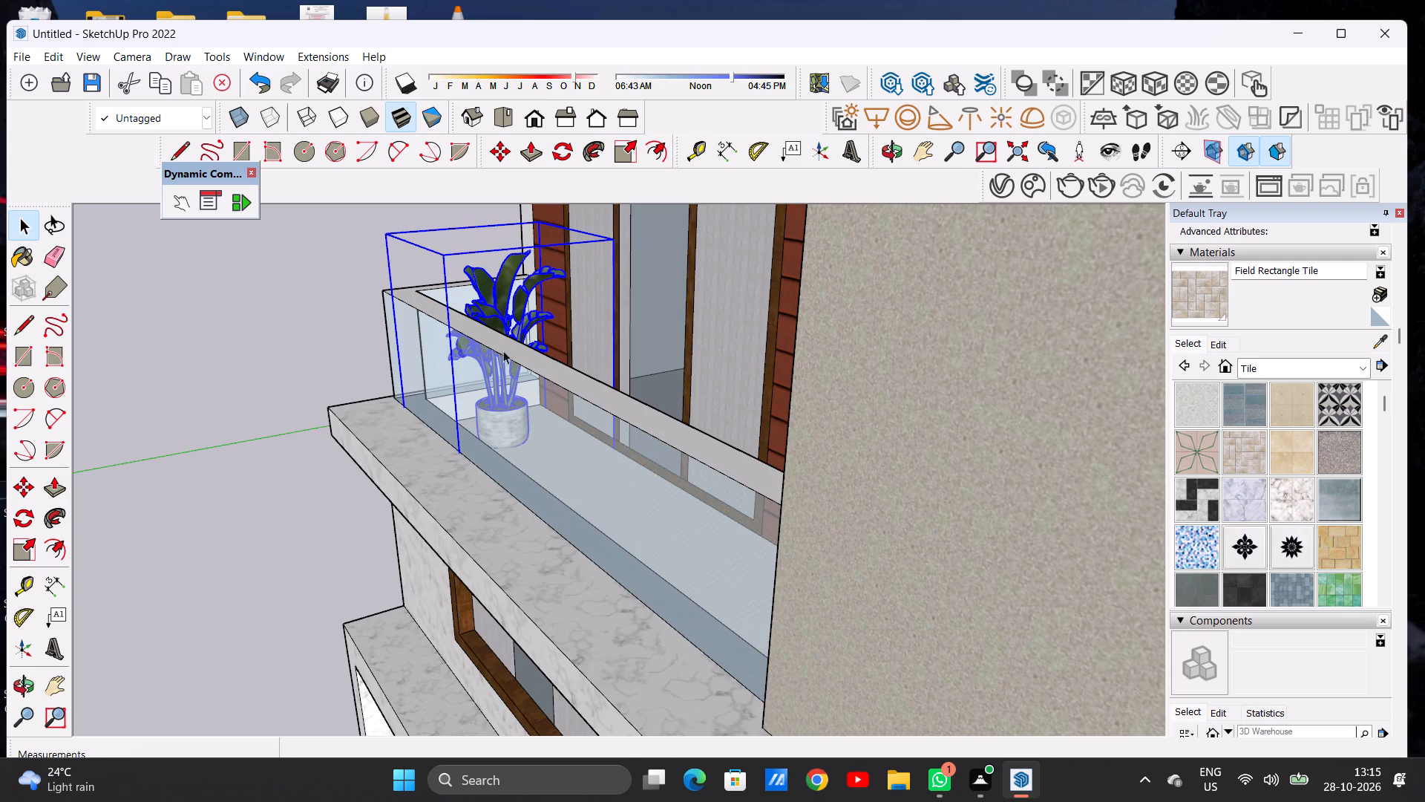
Examine the balcony plant through the glass railing and against the whole front facade with the street-level plant row.
scroll(508, 350, "up", 3)
scroll(508, 350, "down", 1)
scroll(508, 350, "up", 2)
middle_click_drag(604, 340, 749, 322)
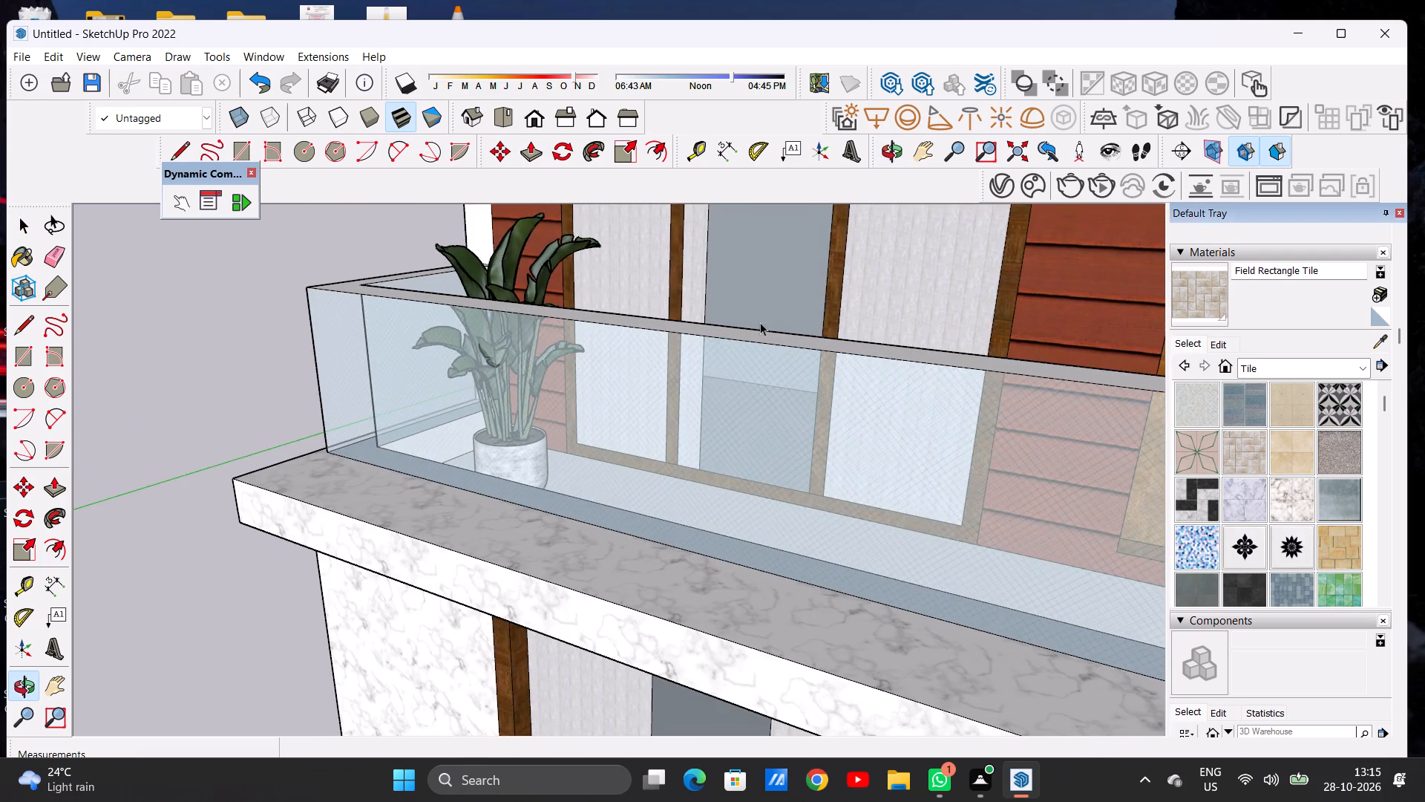
scroll(615, 355, "down", 15)
scroll(528, 371, "up", 1)
scroll(528, 371, "down", 2)
middle_click_drag(472, 392, 655, 339)
scroll(574, 415, "down", 13)
scroll(558, 381, "up", 7)
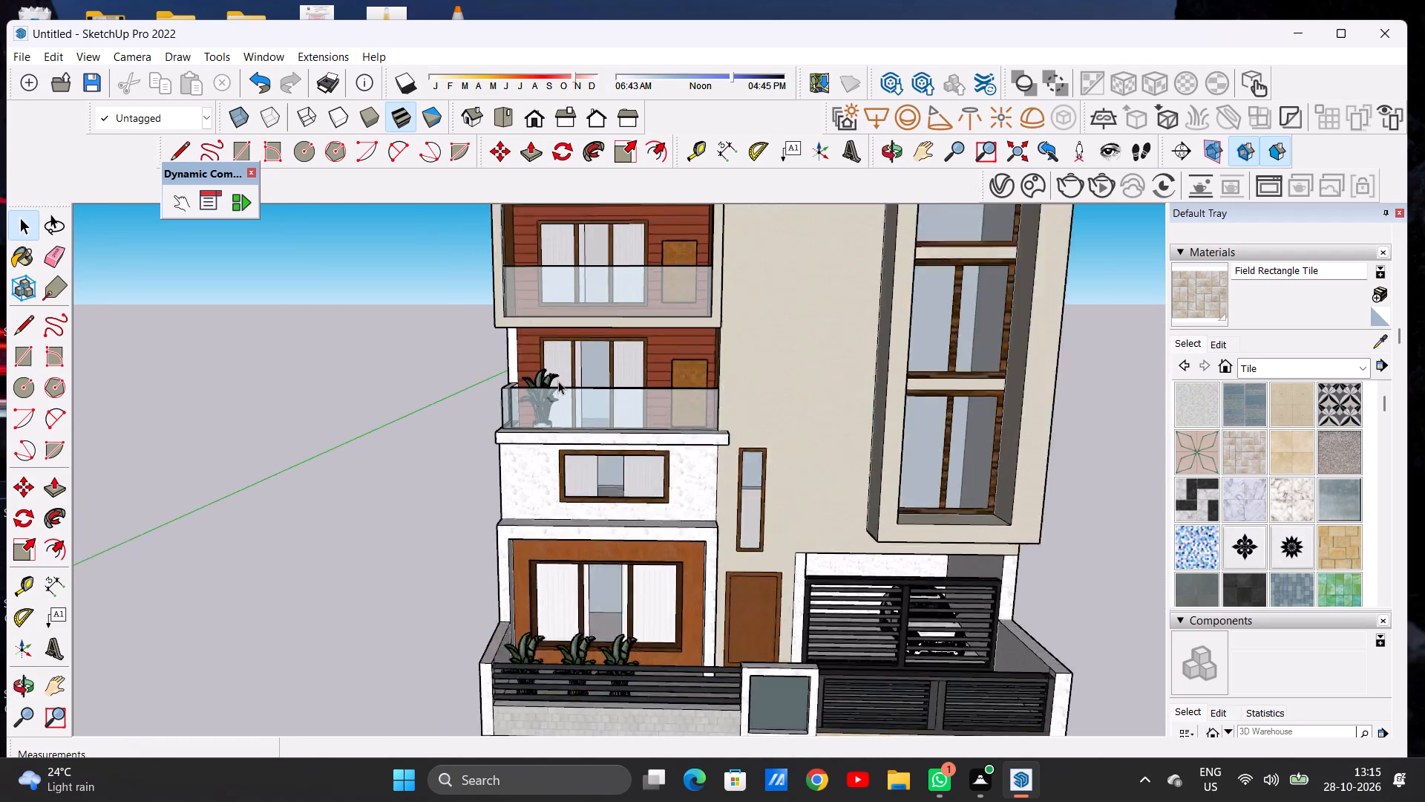
scroll(558, 381, "up", 6)
middle_click_drag(563, 380, 430, 452)
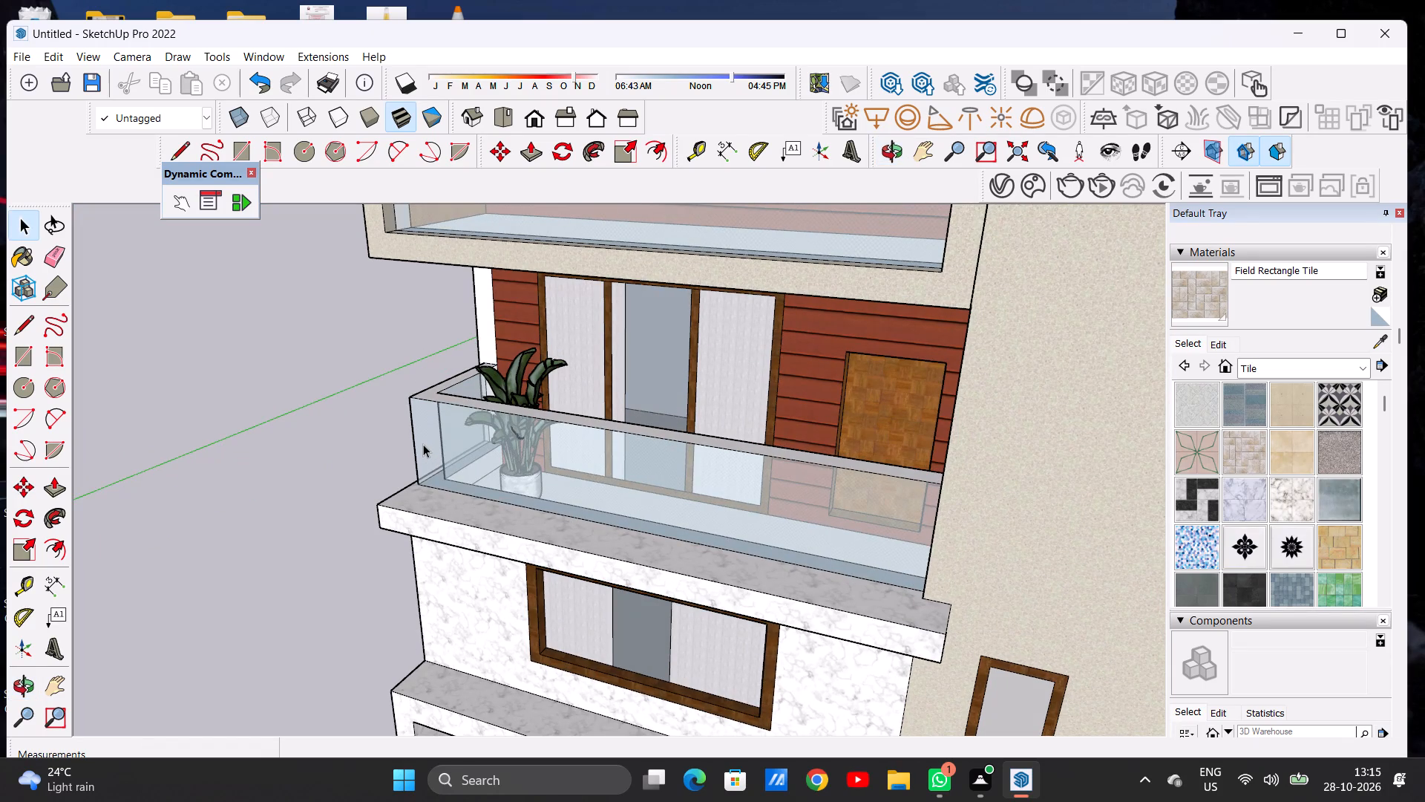
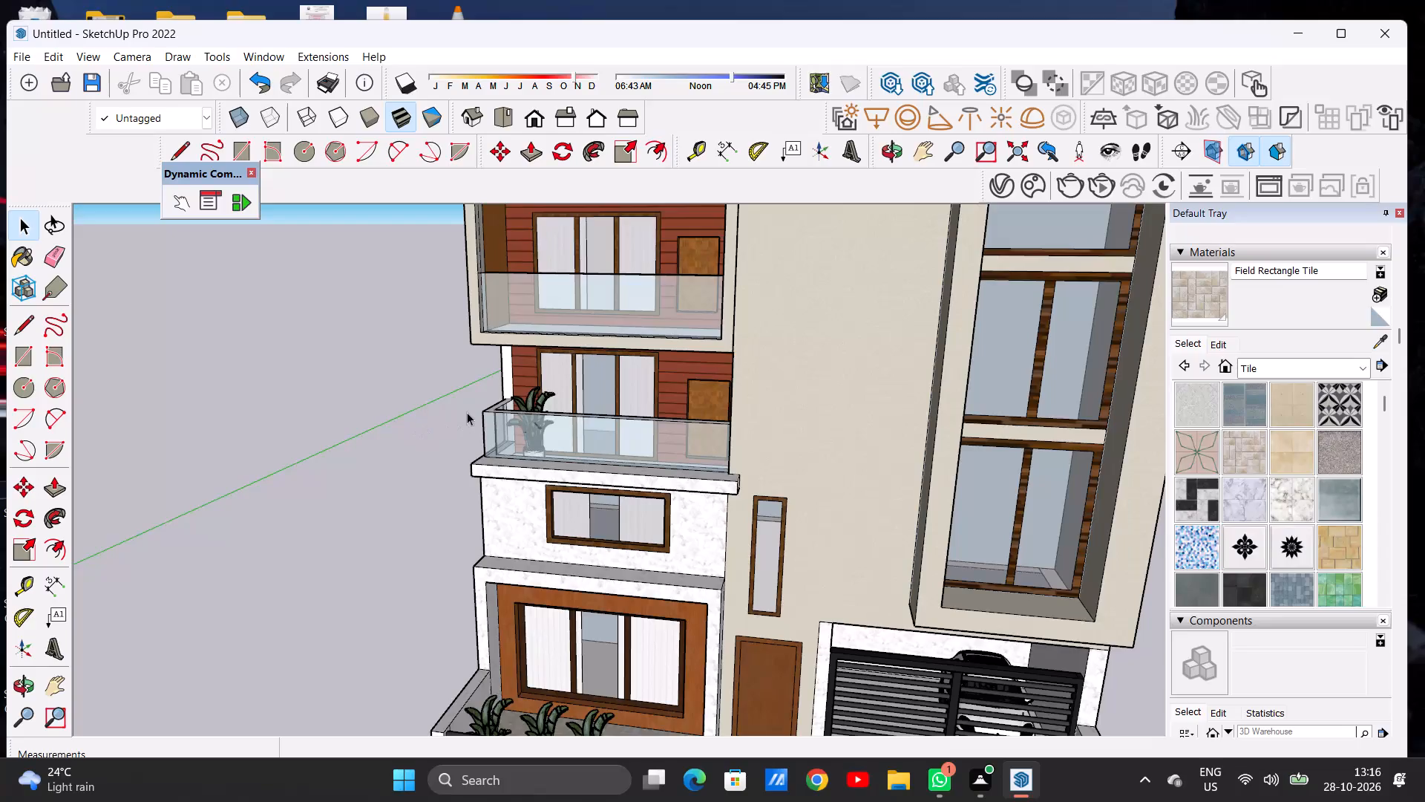
Copy the potted plant on the lower glass-railed balcony straight up about 11' 2" onto the framed upper balcony.
scroll(467, 412, "down", 6)
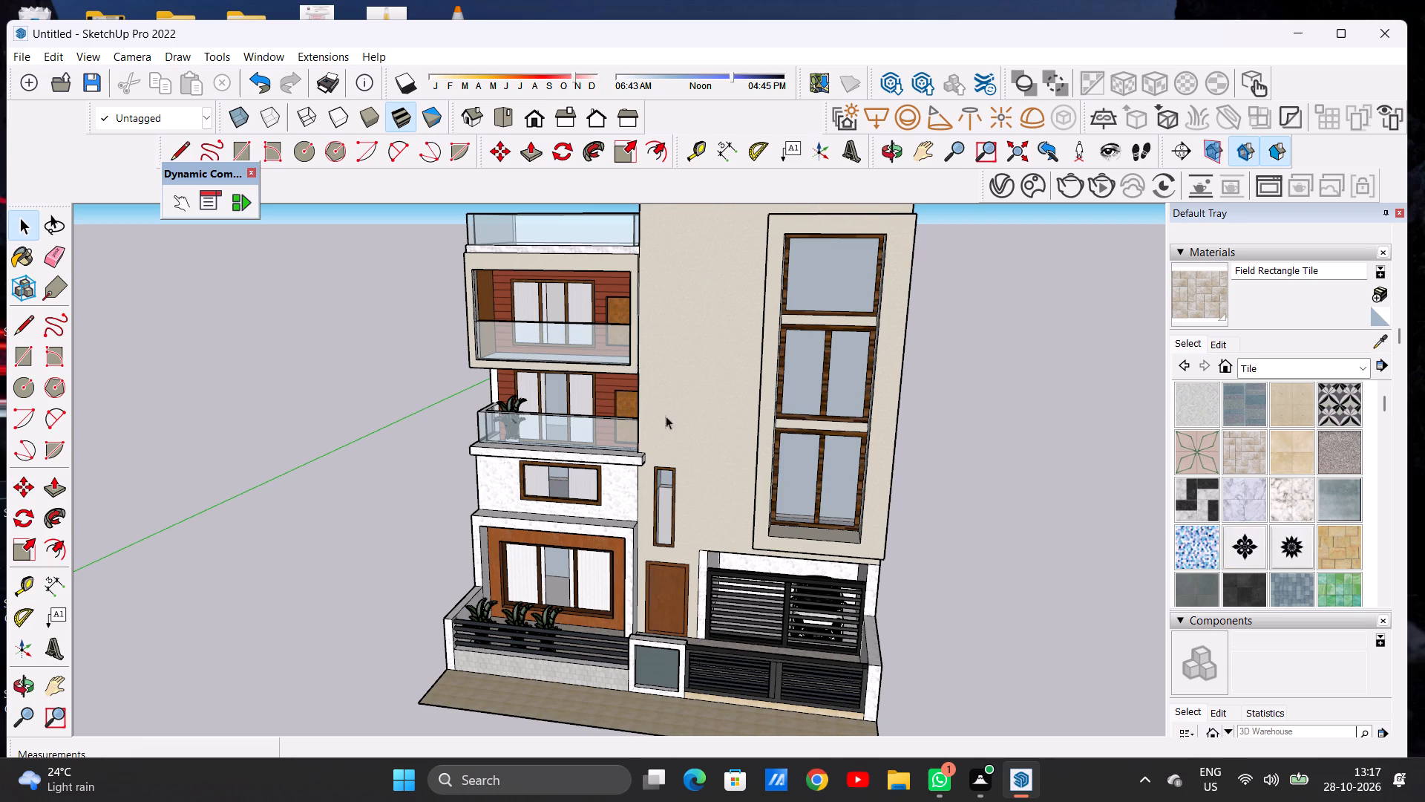
scroll(586, 509, "down", 15)
scroll(601, 491, "up", 7)
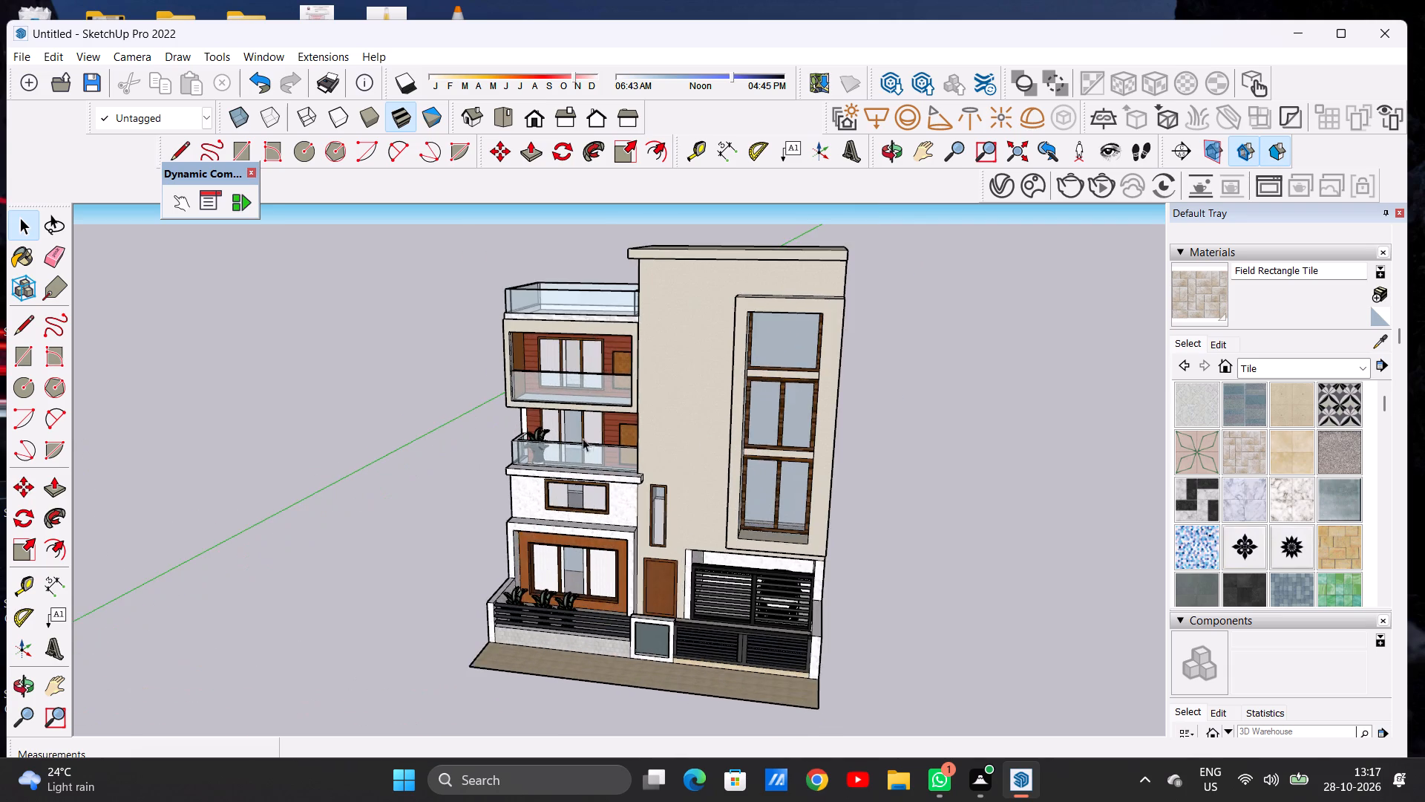
scroll(571, 431, "up", 9)
middle_click_drag(514, 456, 451, 494)
scroll(544, 420, "up", 8)
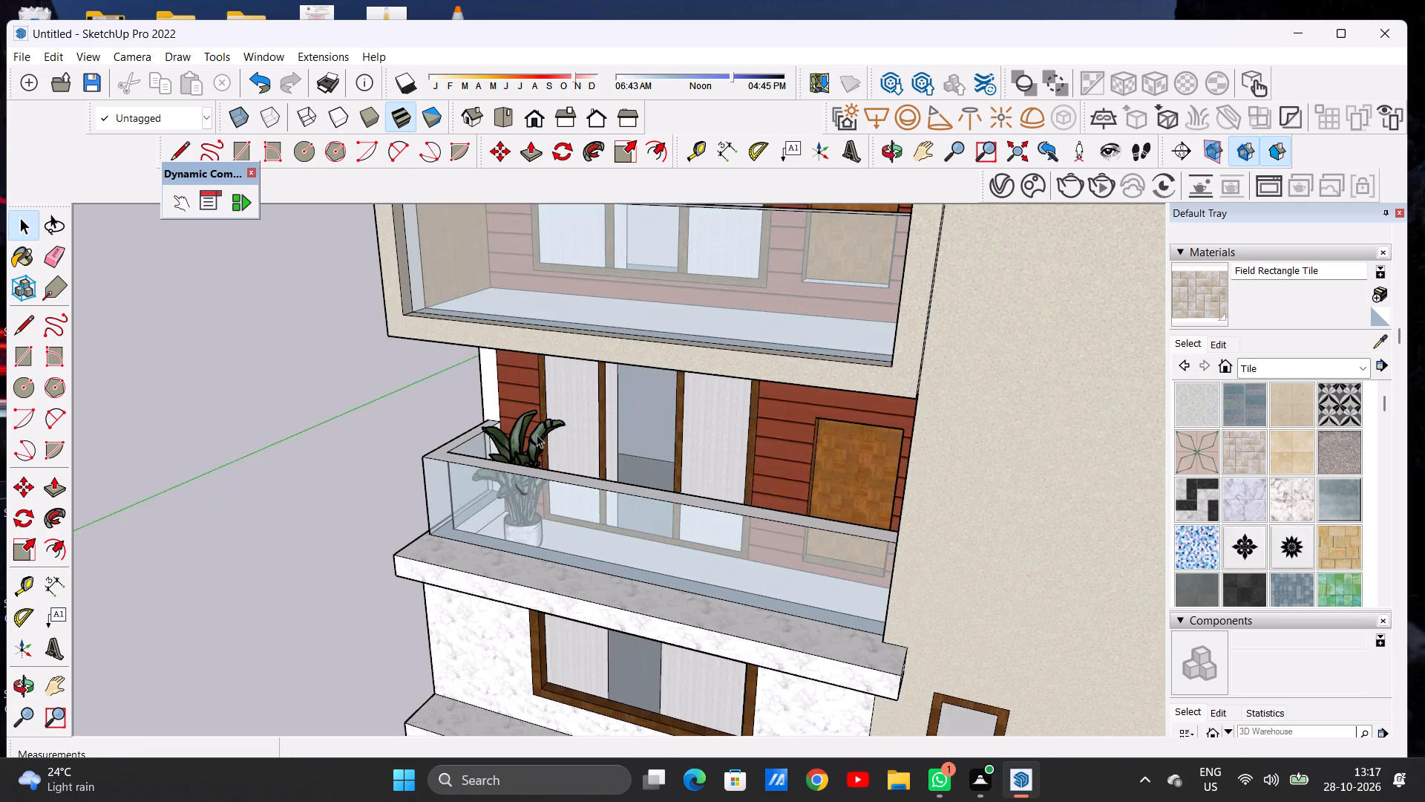
scroll(537, 434, "up", 3)
left_click(510, 449)
key("m")
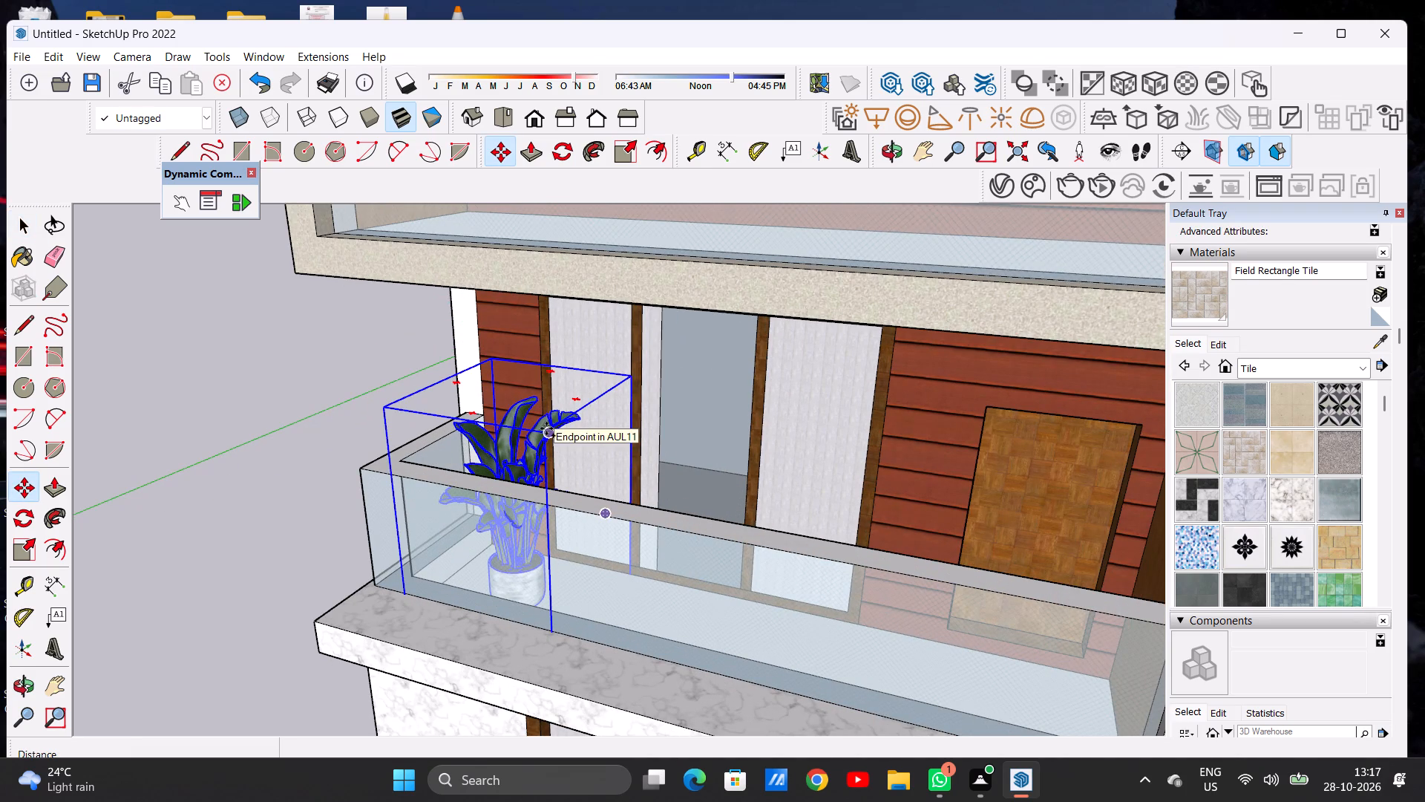
left_click(546, 428)
scroll(528, 441, "down", 11)
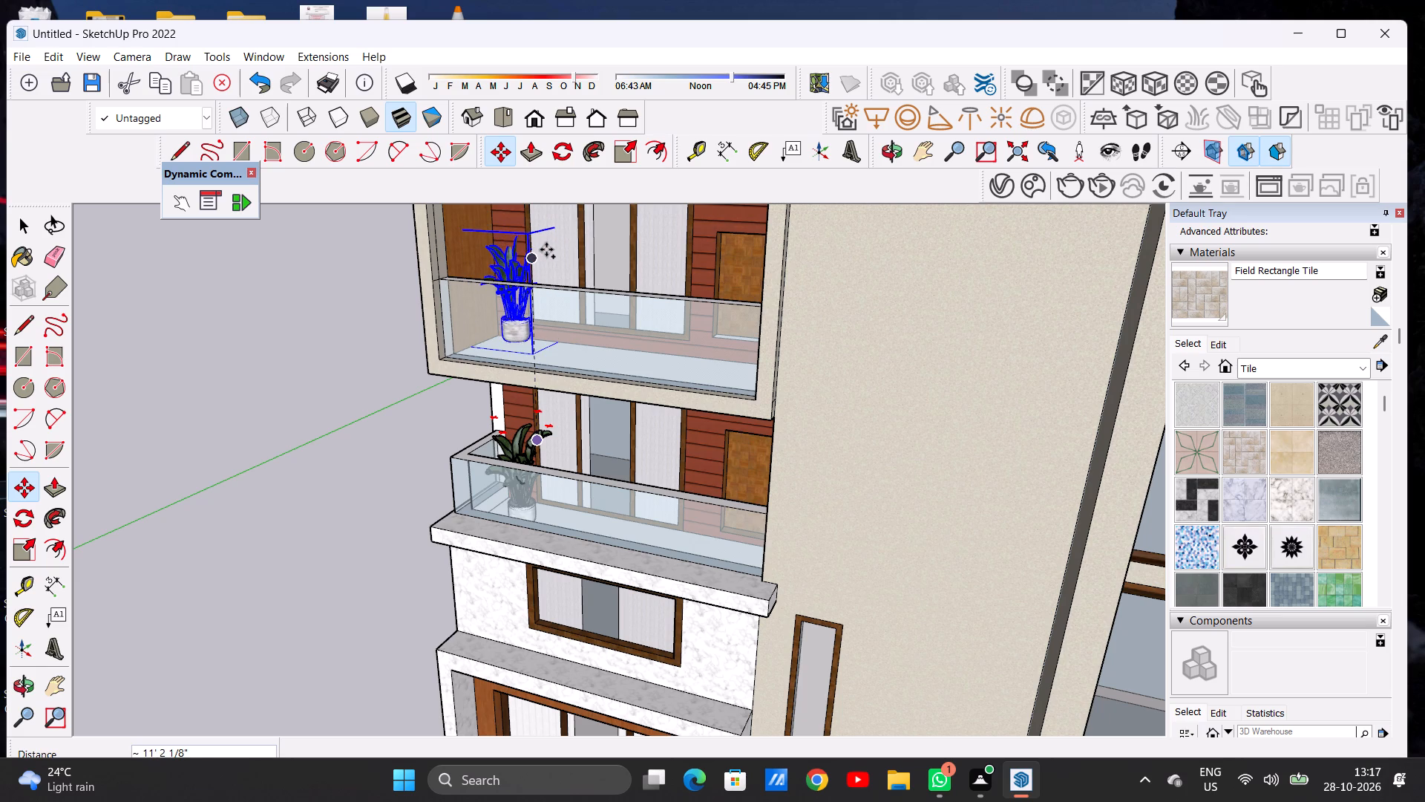
left_click(546, 250)
key("space")
Move the upper balcony plant about 2' 8 13/16" away from the window wall towards the glass railing.
middle_click_drag(602, 291, 584, 327)
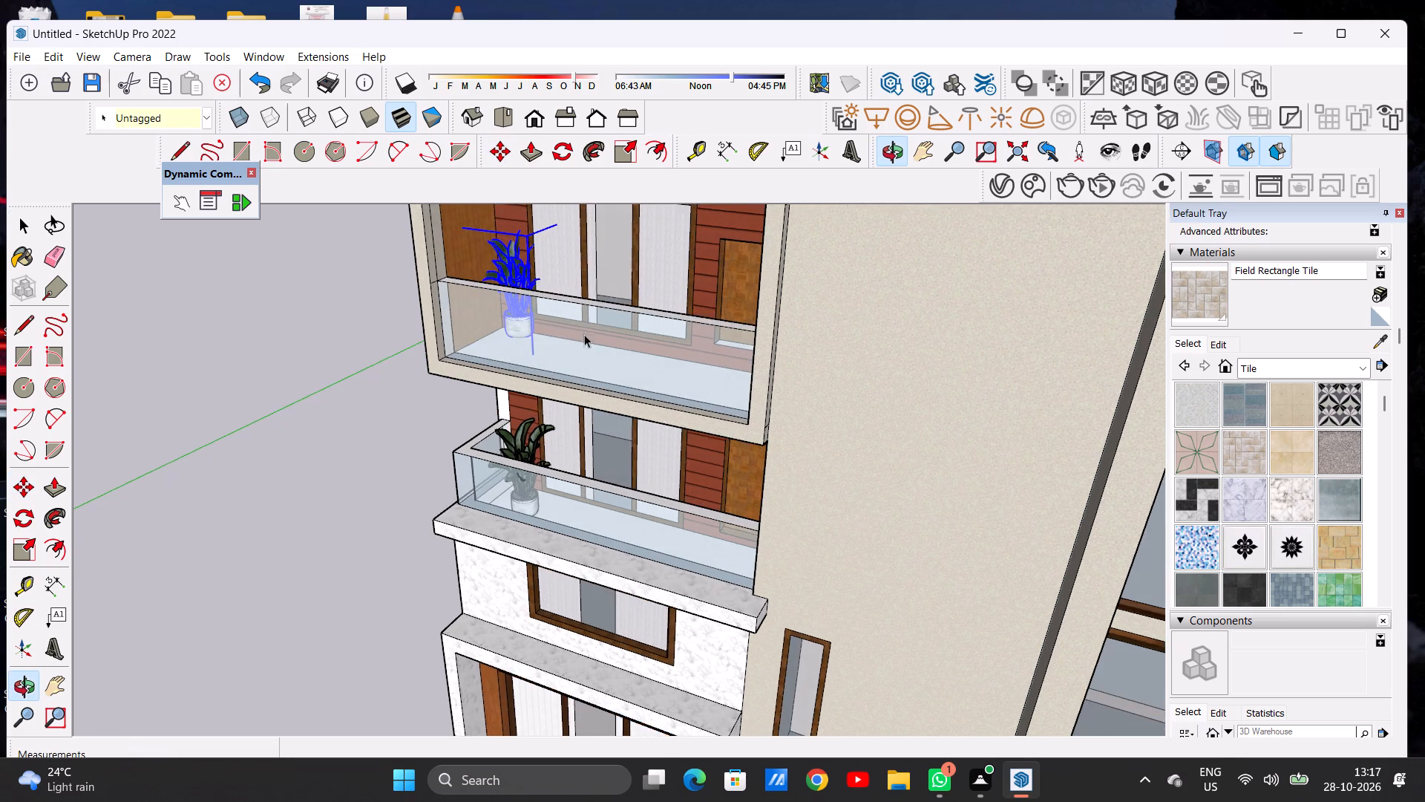
scroll(572, 359, "down", 15)
scroll(551, 287, "up", 17)
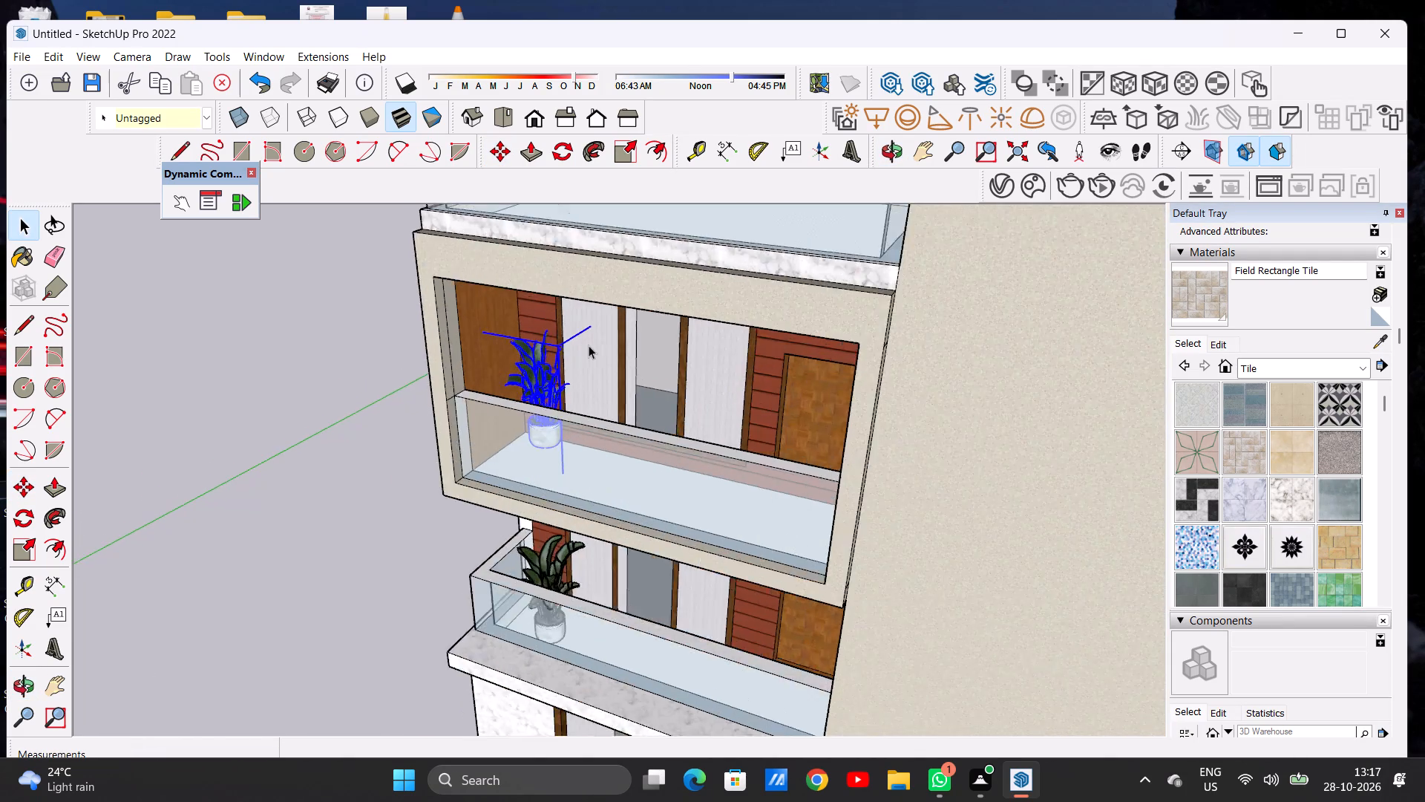
scroll(589, 345, "up", 2)
middle_click_drag(600, 358, 493, 384)
scroll(529, 377, "up", 4)
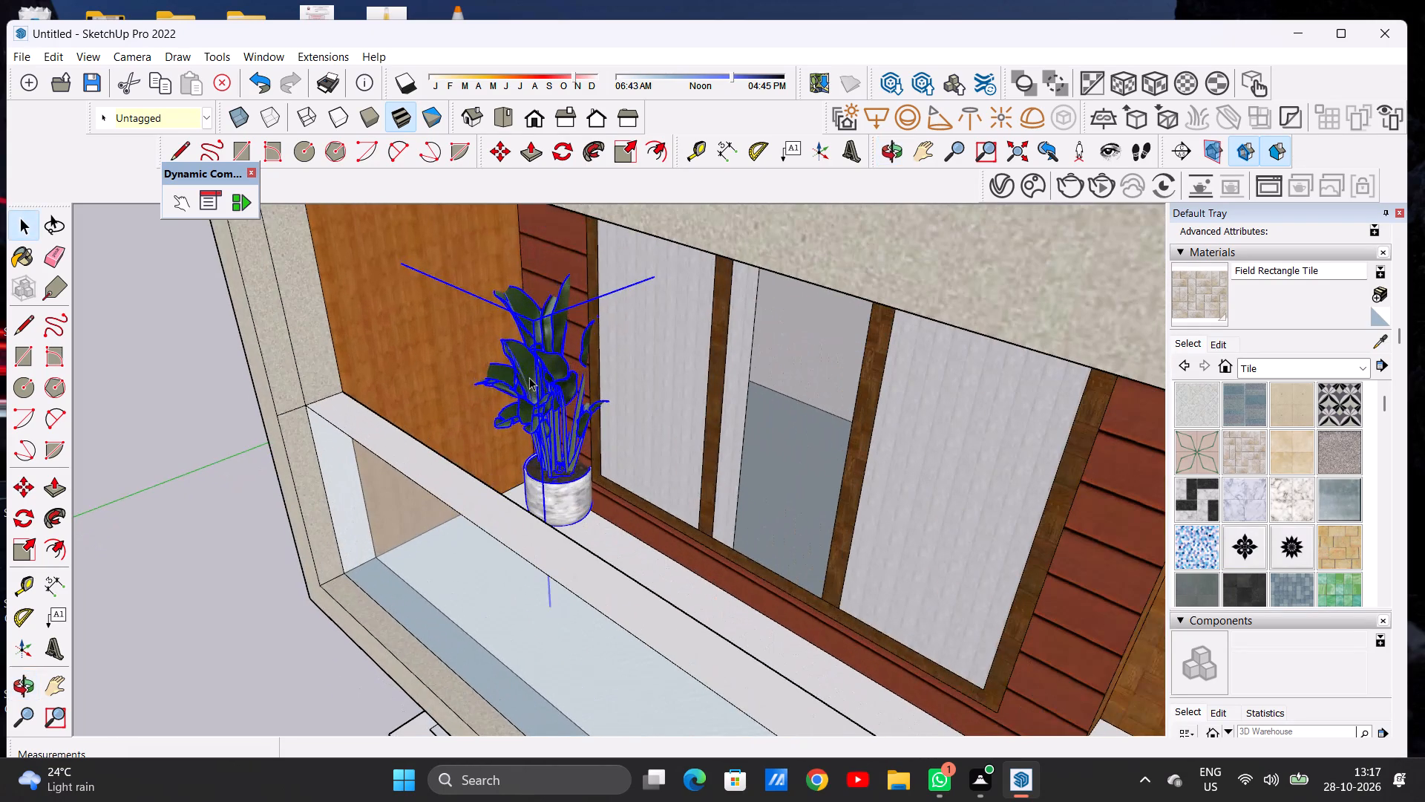
key("m")
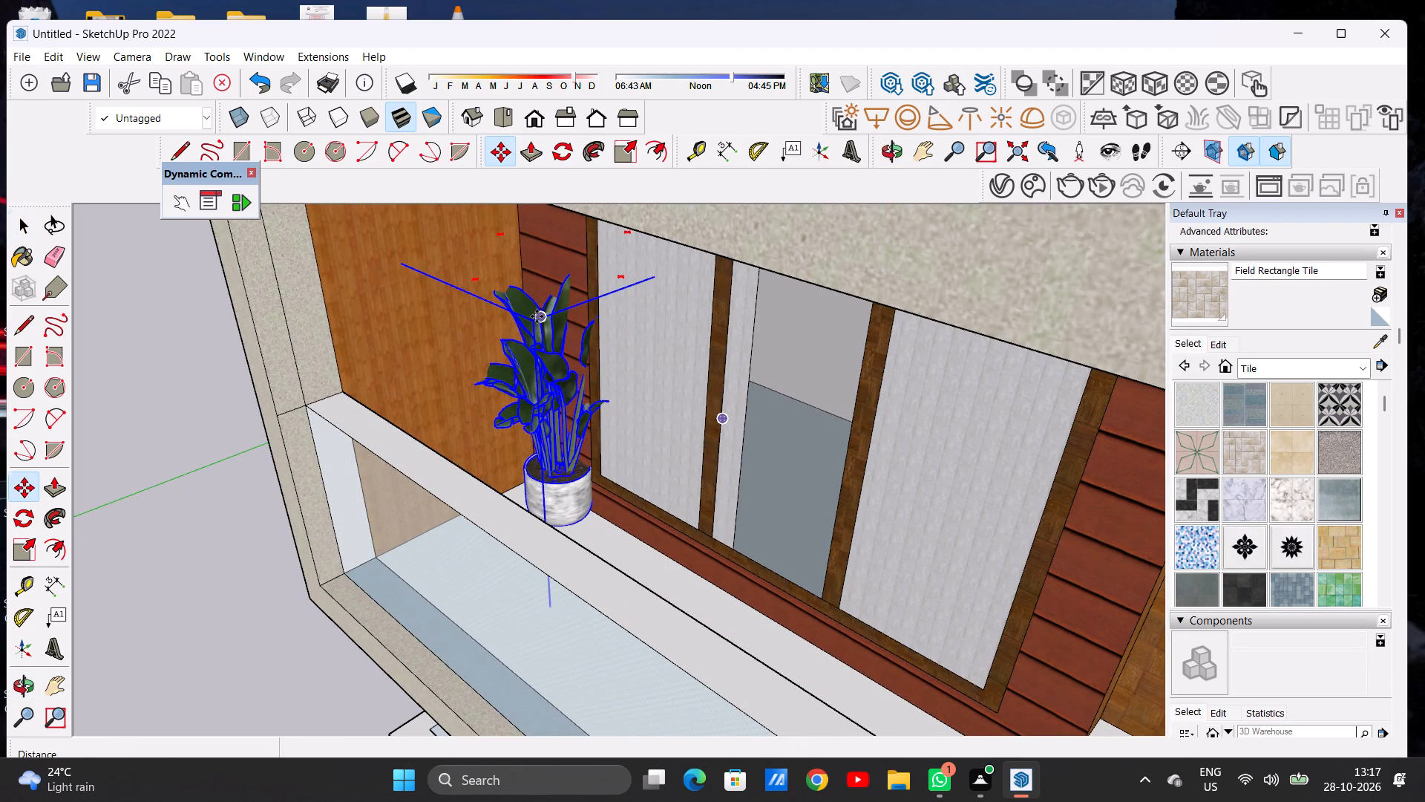
left_click(537, 316)
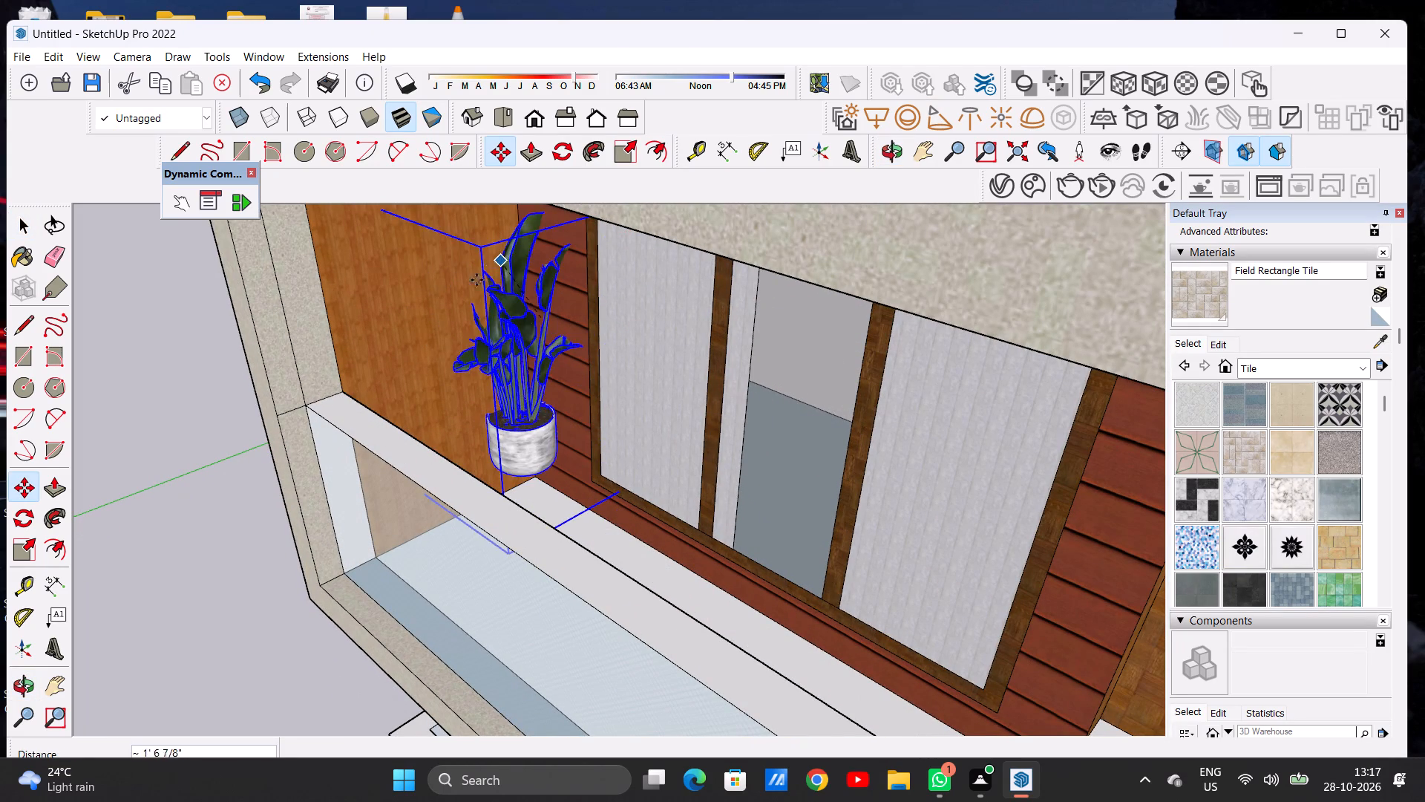
left_click(561, 371)
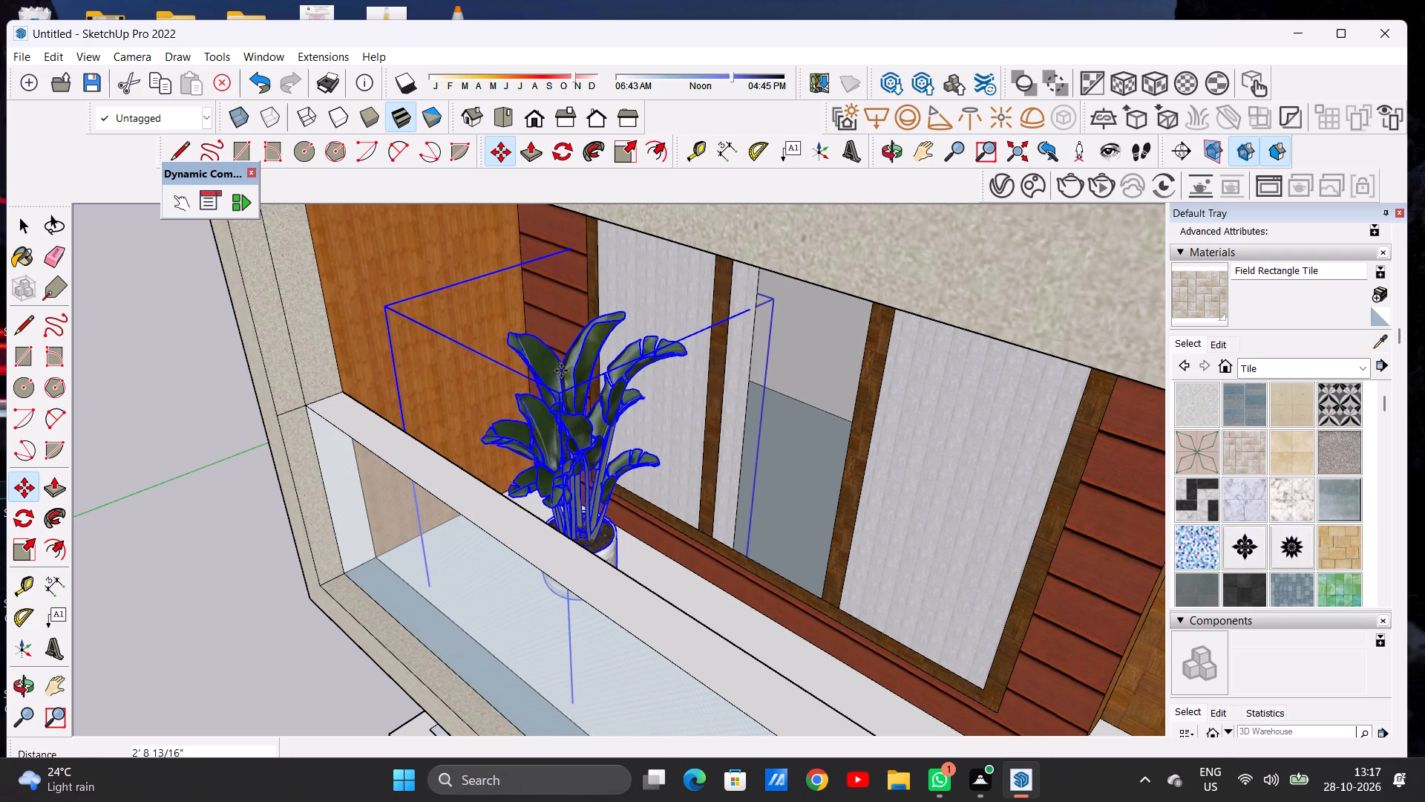
key("space")
Move the upper balcony plant about 2' 8 5/8" sideways towards the balcony's wood-clad end wall and deselect it.
middle_click_drag(644, 425, 491, 361)
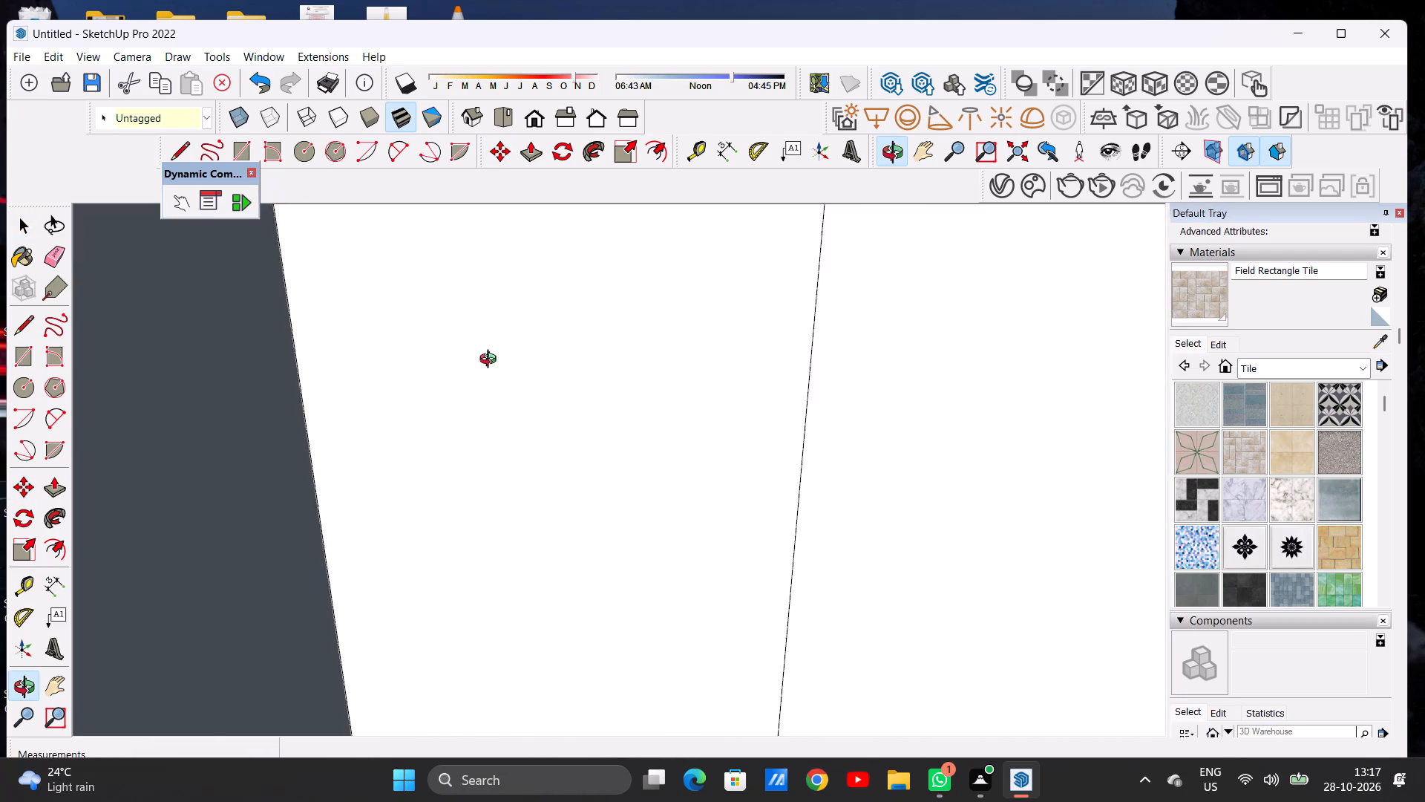
middle_click_drag(491, 361, 562, 365)
scroll(635, 457, "up", 6)
middle_click_drag(612, 516, 571, 505)
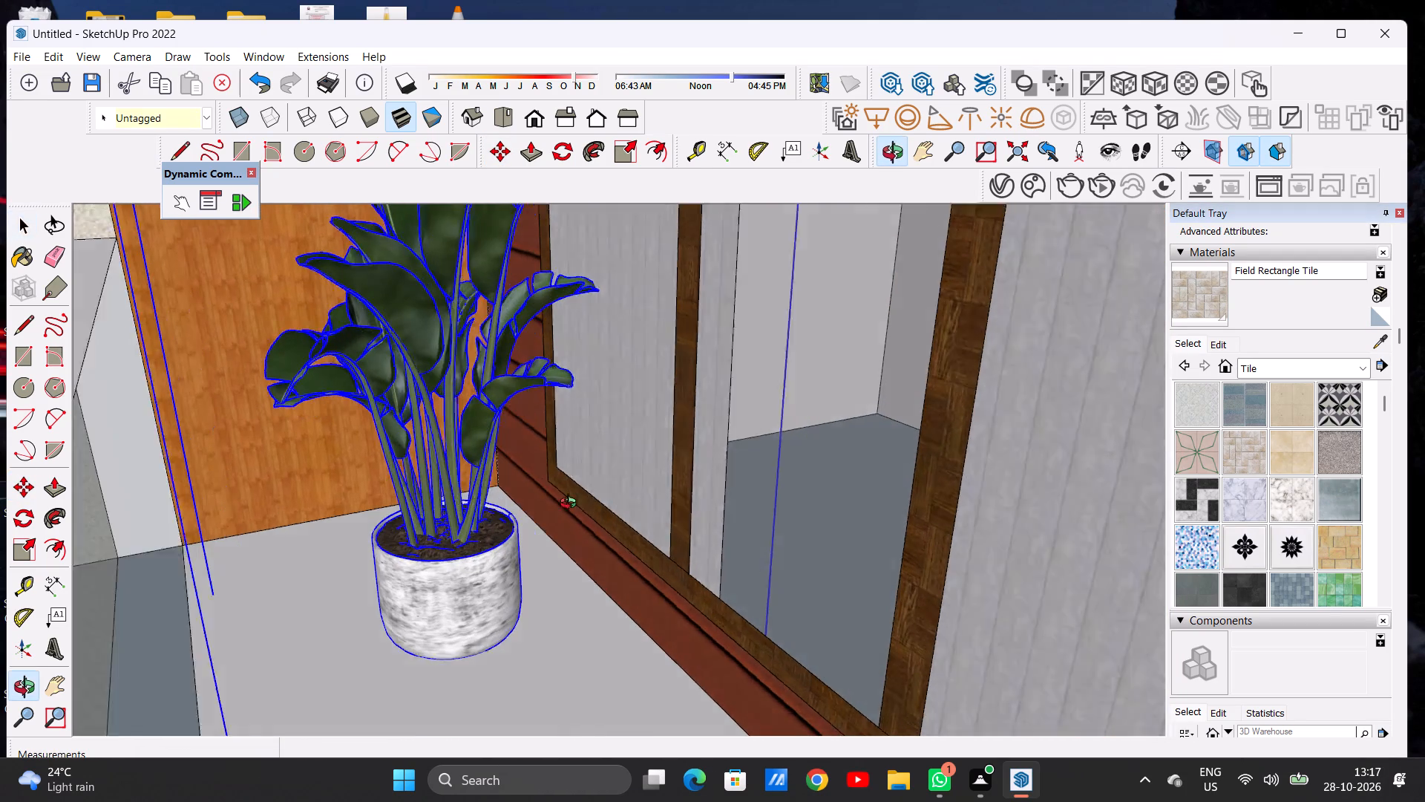
middle_click_drag(571, 505, 568, 503)
scroll(617, 460, "down", 7)
middle_click_drag(453, 487, 623, 445)
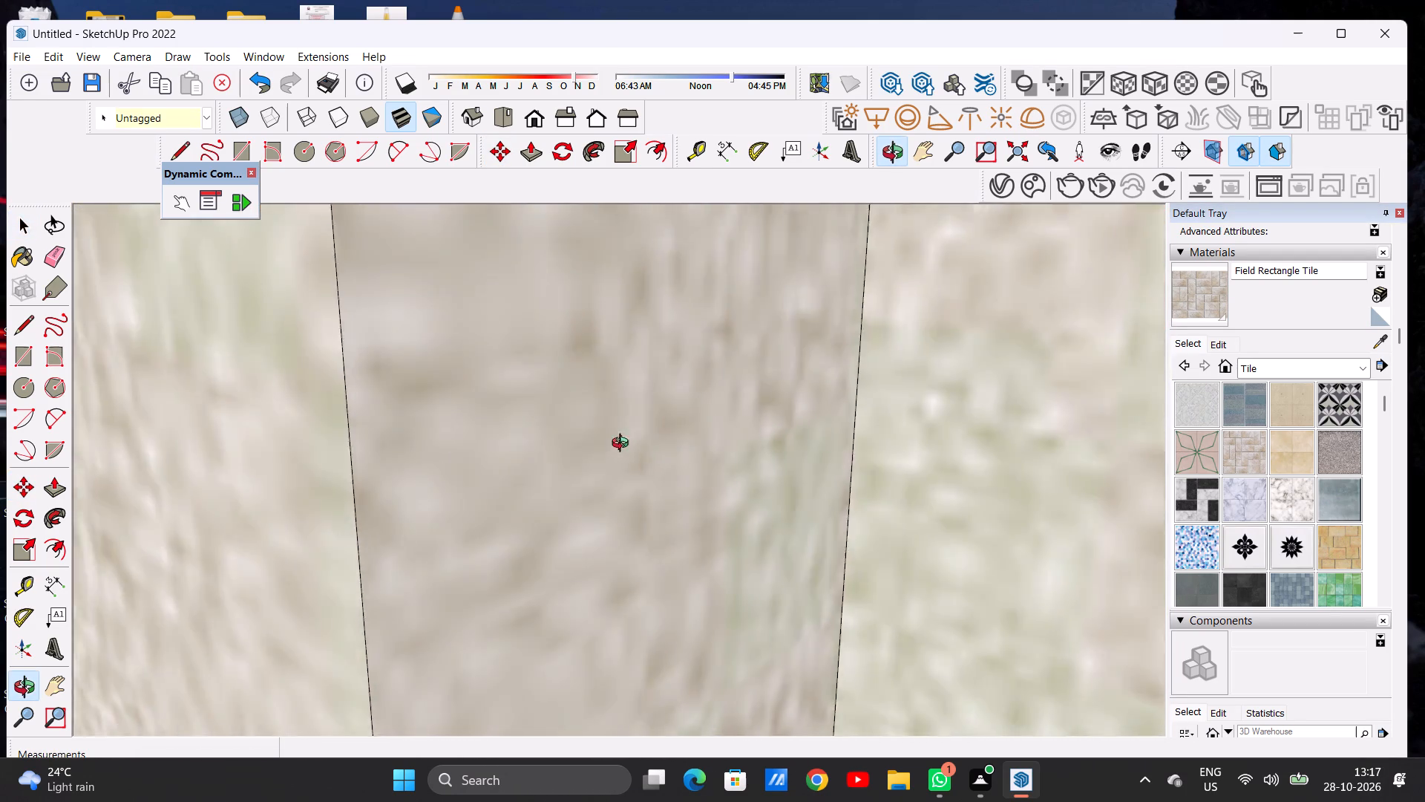
middle_click_drag(623, 445, 704, 425)
scroll(752, 425, "up", 1)
scroll(825, 417, "down", 20)
scroll(825, 417, "down", 12)
scroll(885, 411, "up", 1)
scroll(885, 411, "down", 3)
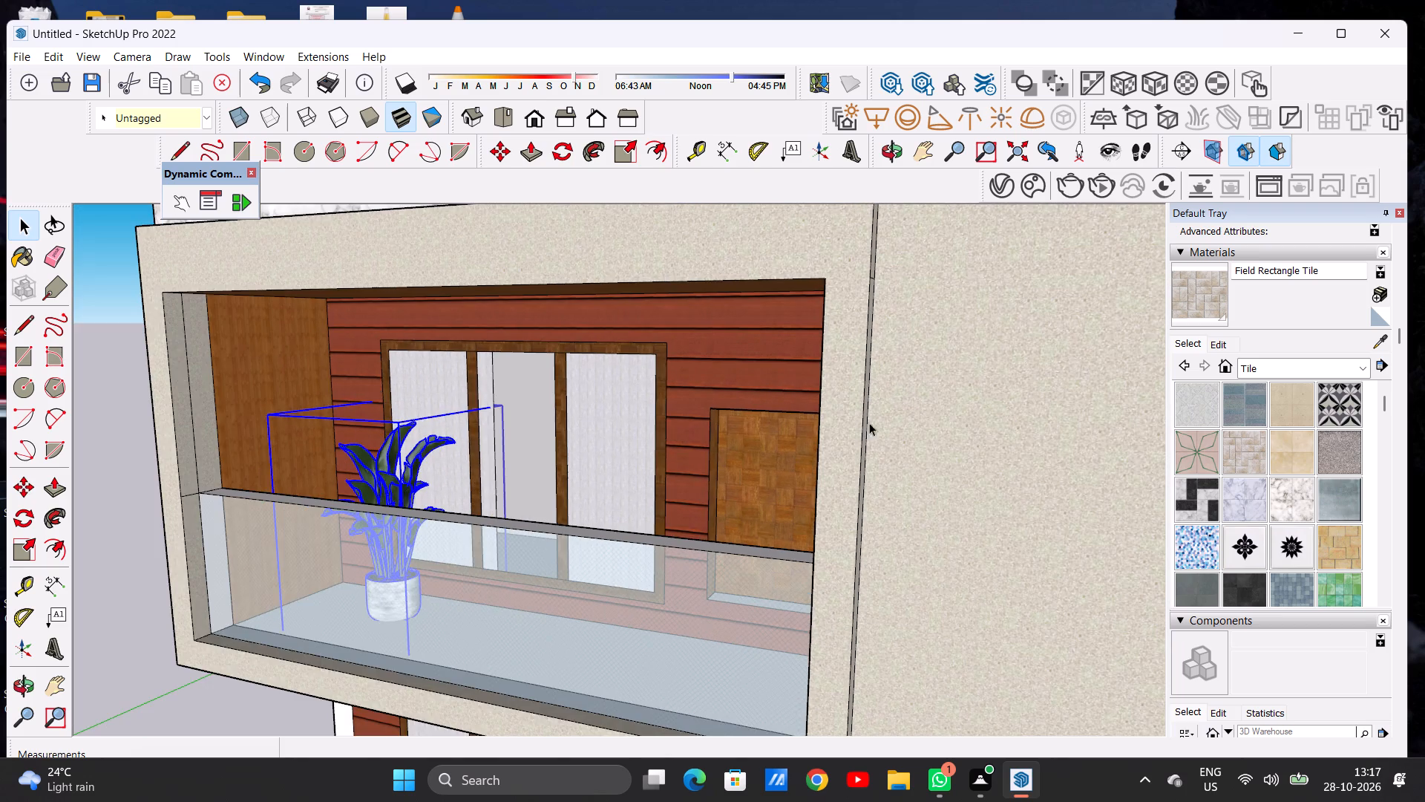
scroll(475, 479, "up", 7)
middle_click_drag(494, 482, 664, 457)
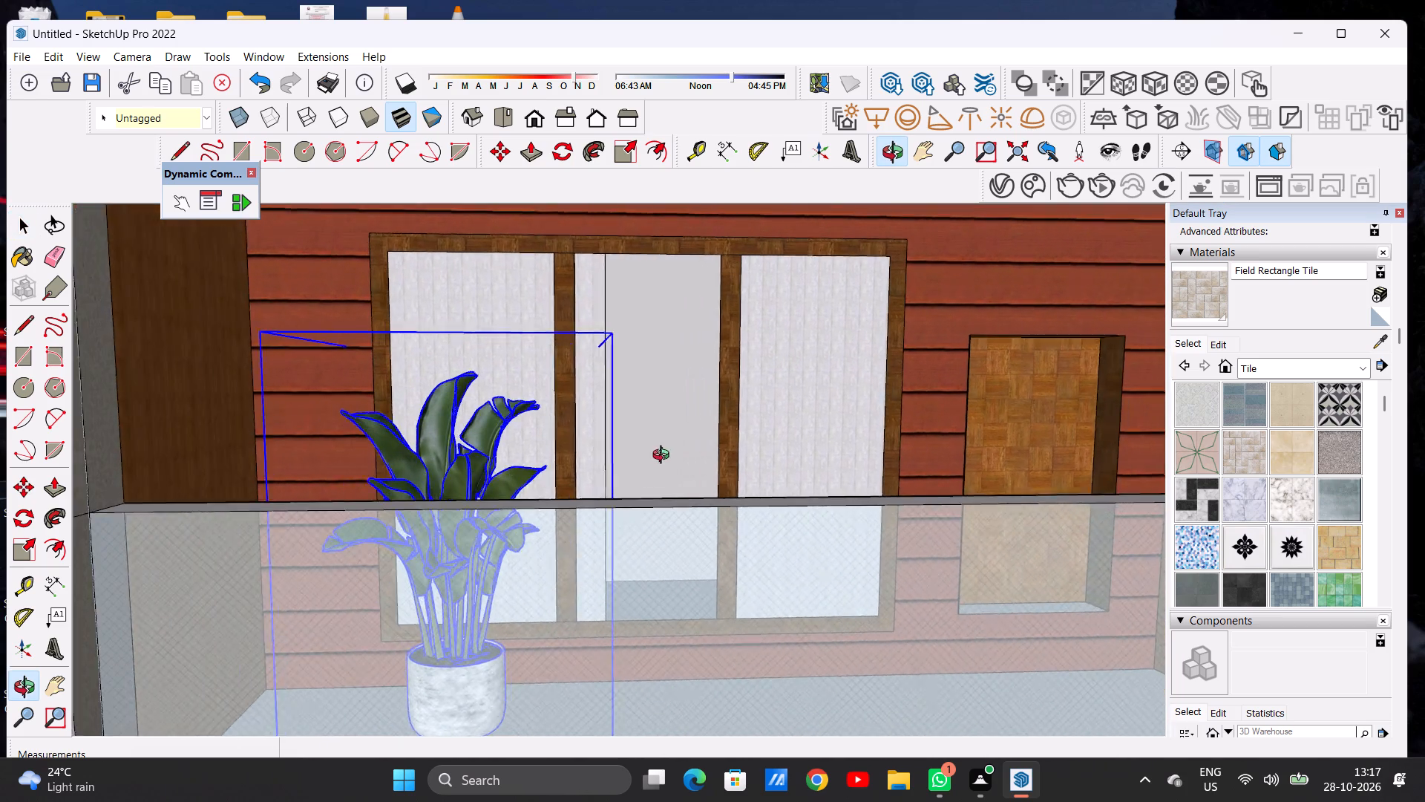
middle_click_drag(664, 457, 672, 455)
scroll(575, 417, "down", 6)
middle_click_drag(526, 448, 500, 509)
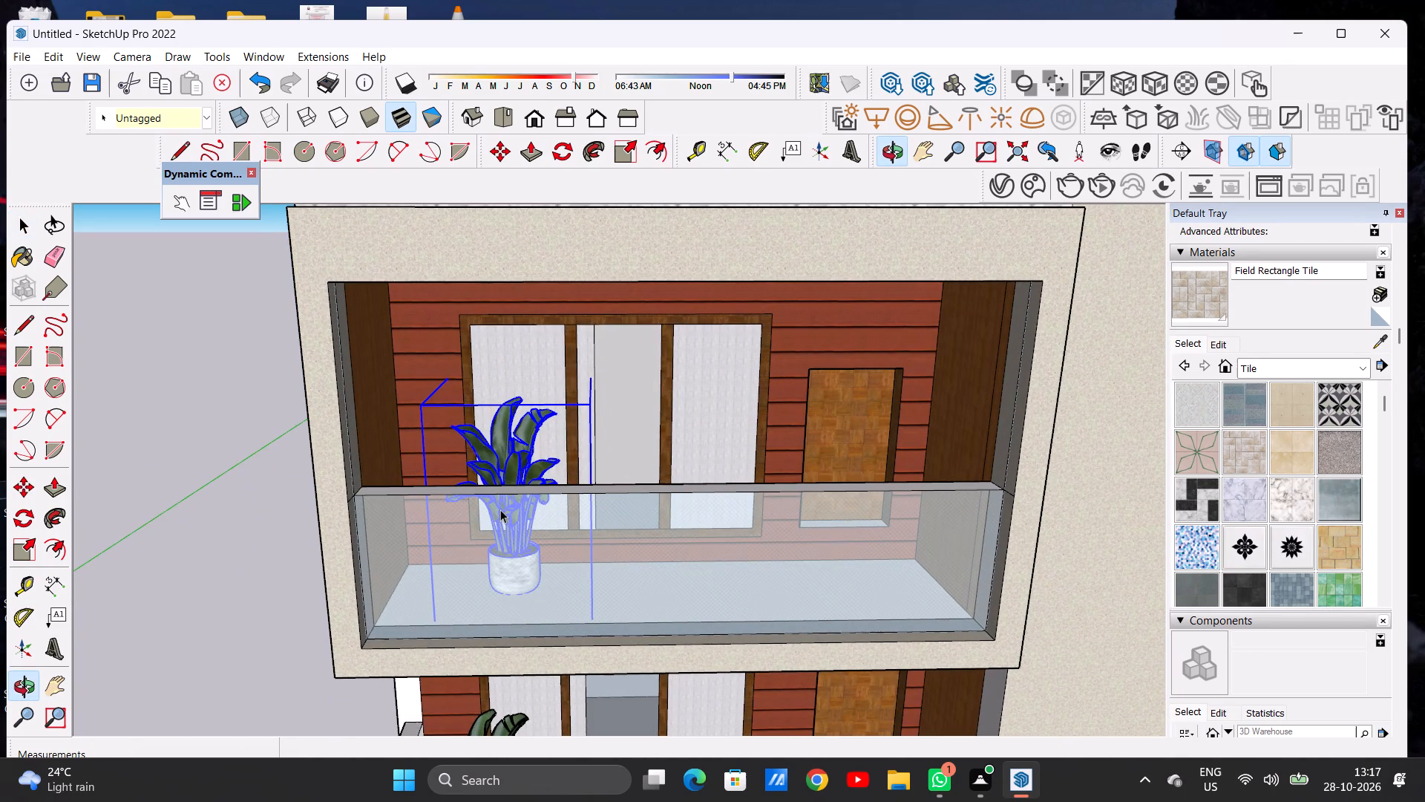
key("m")
left_click(420, 402)
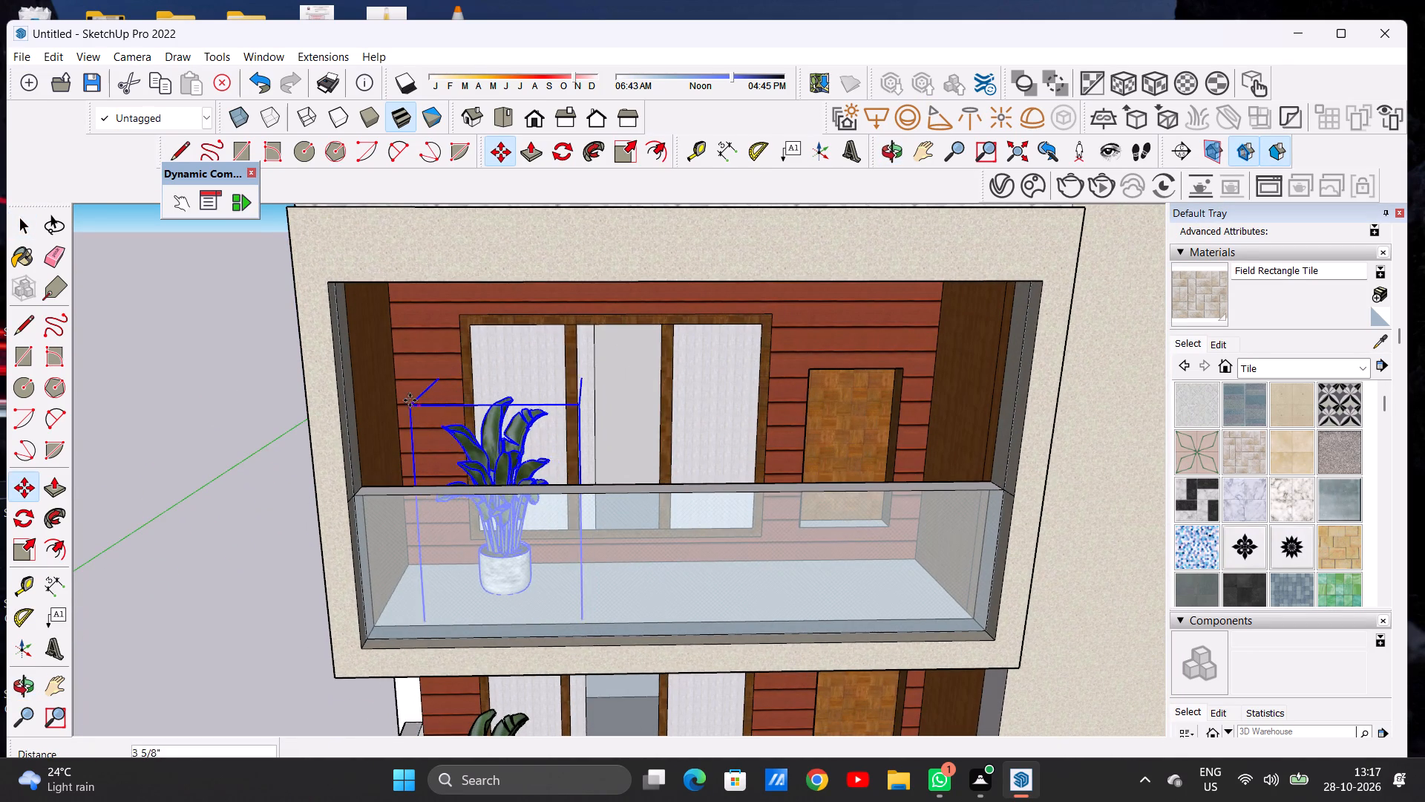
left_click(325, 419)
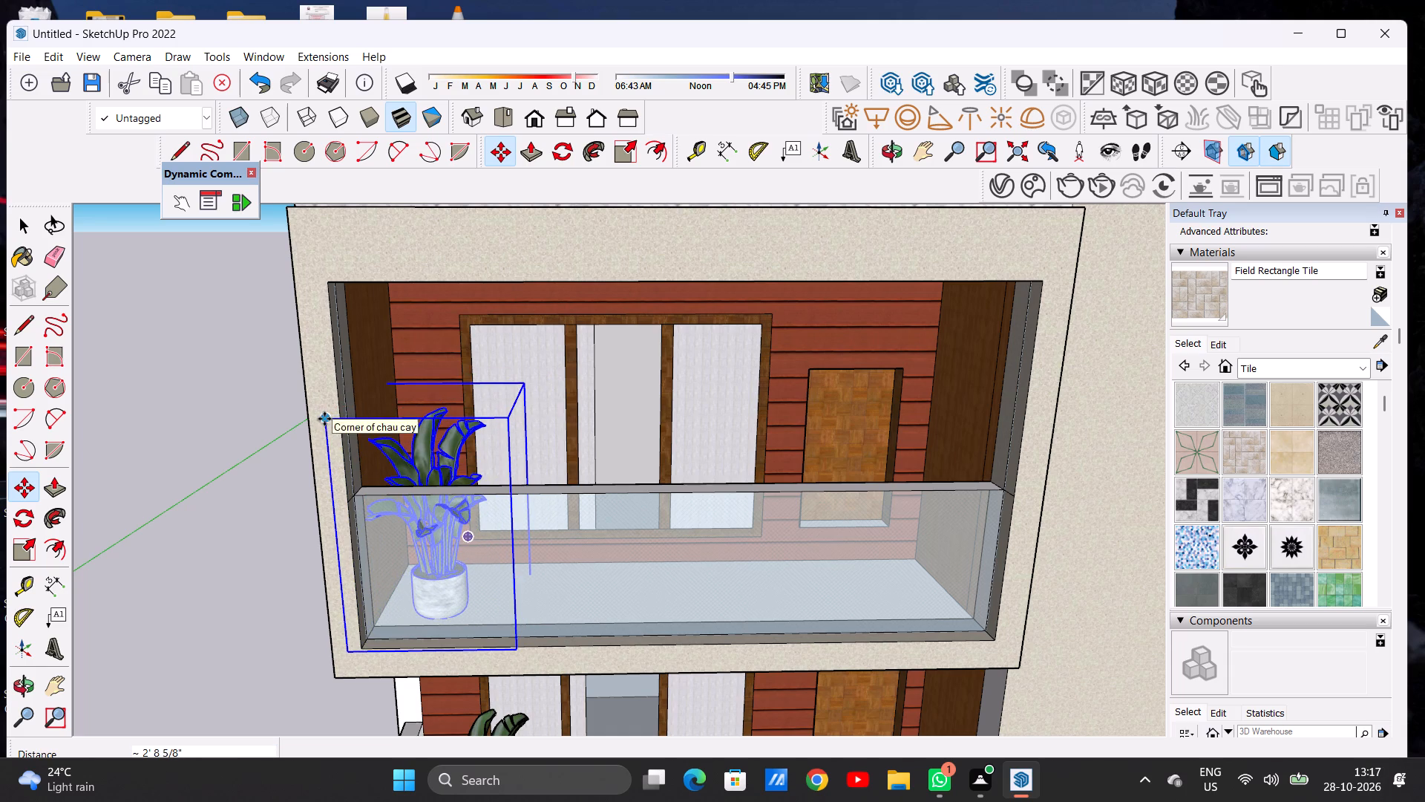
key("space")
left_click(247, 436)
Move the upper balcony plant about 1' 9/16" back from the railing to the base of the red-sided window wall, and deselect it.
scroll(444, 457, "down", 5)
middle_click_drag(492, 457, 276, 440)
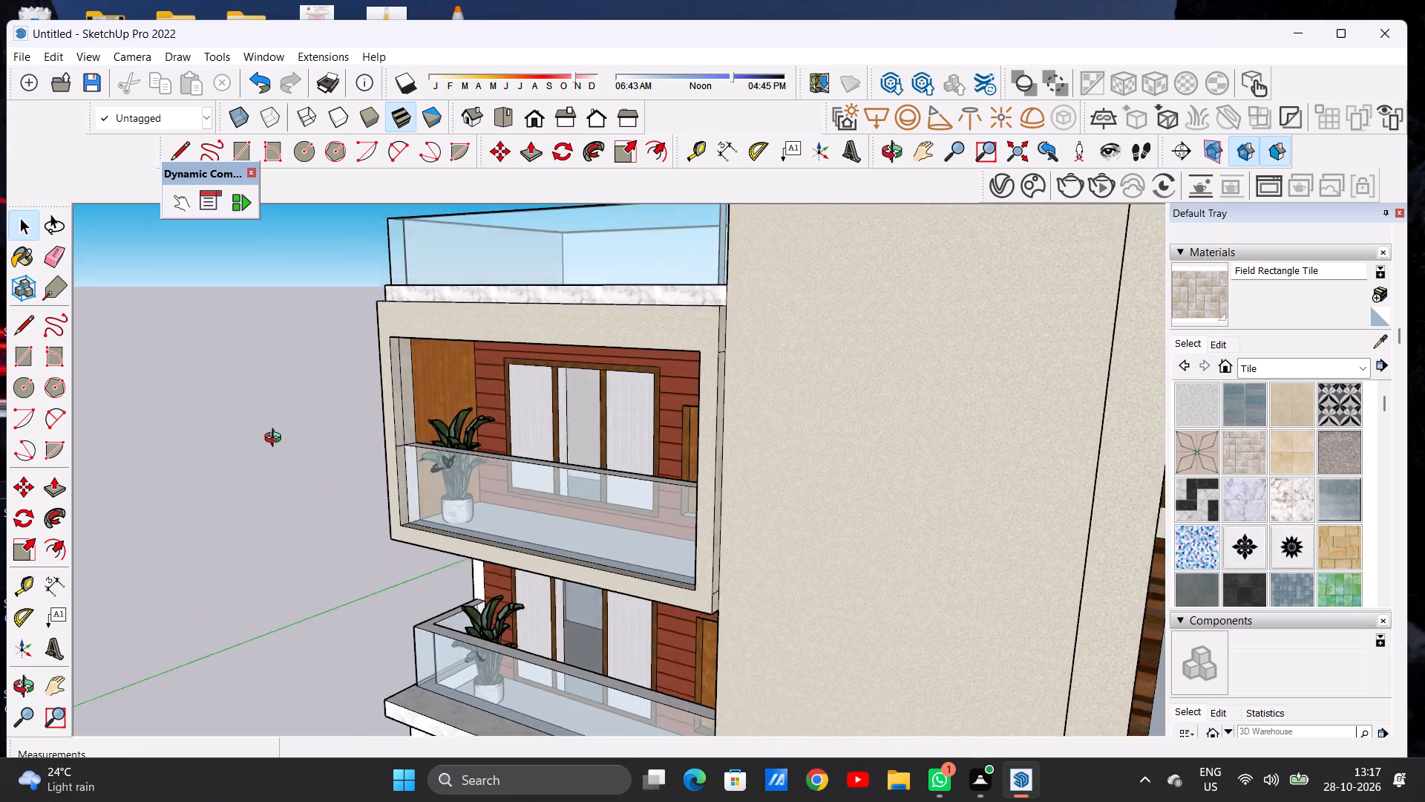
middle_click_drag(276, 440, 269, 443)
scroll(442, 452, "up", 11)
scroll(506, 433, "down", 1)
scroll(506, 433, "up", 1)
scroll(506, 433, "down", 1)
scroll(506, 433, "up", 2)
middle_click_drag(589, 443, 366, 509)
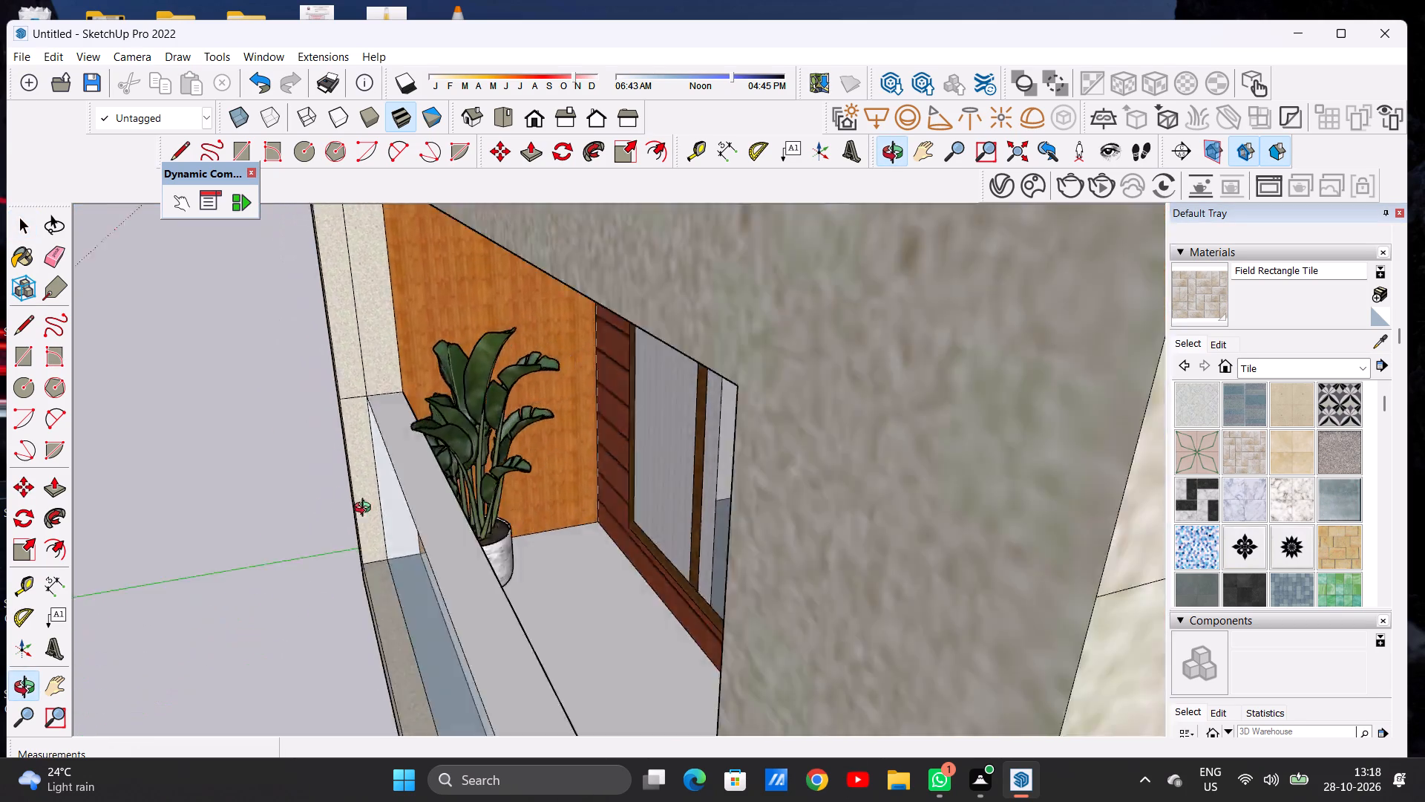
middle_click_drag(366, 509, 413, 487)
scroll(545, 506, "up", 7)
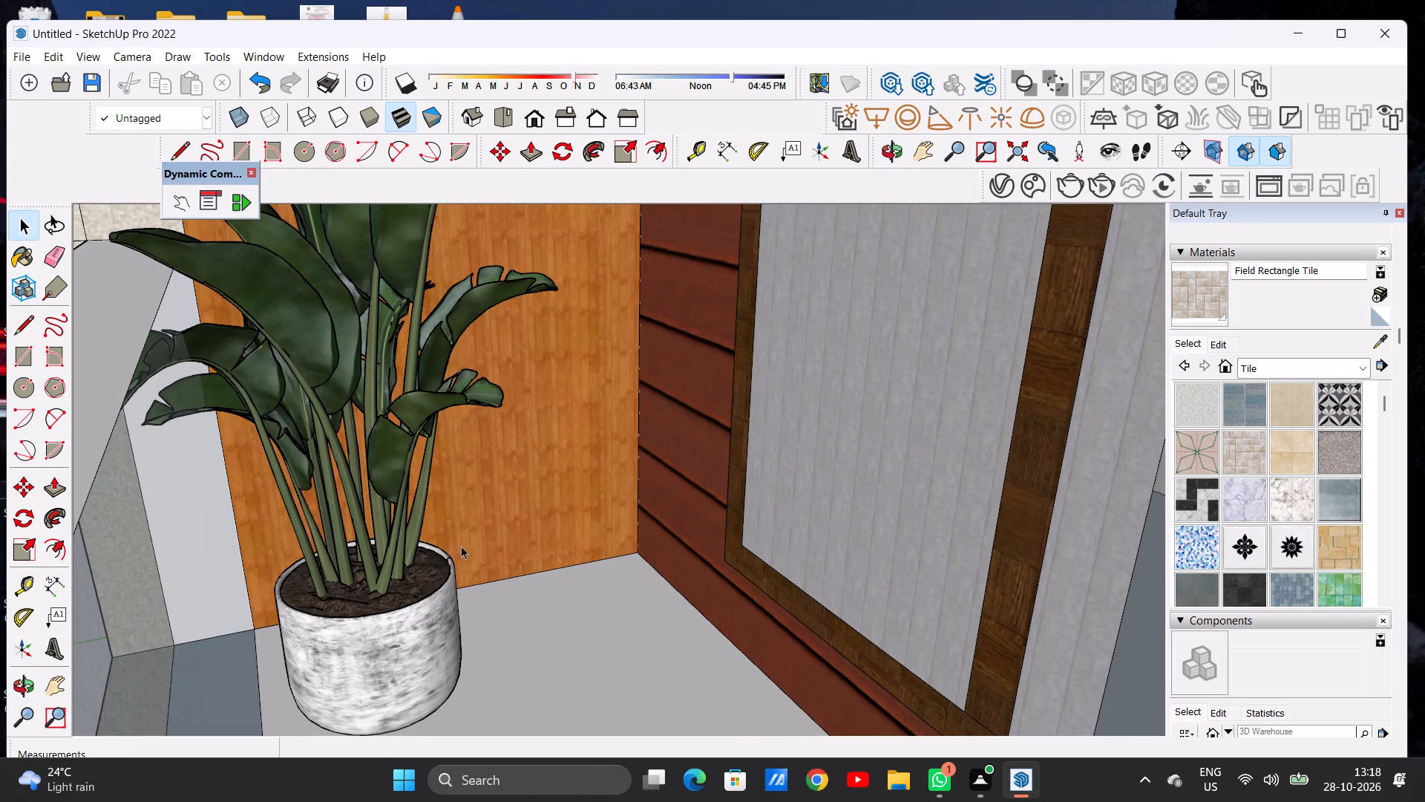
left_click(427, 590)
scroll(467, 502, "down", 3)
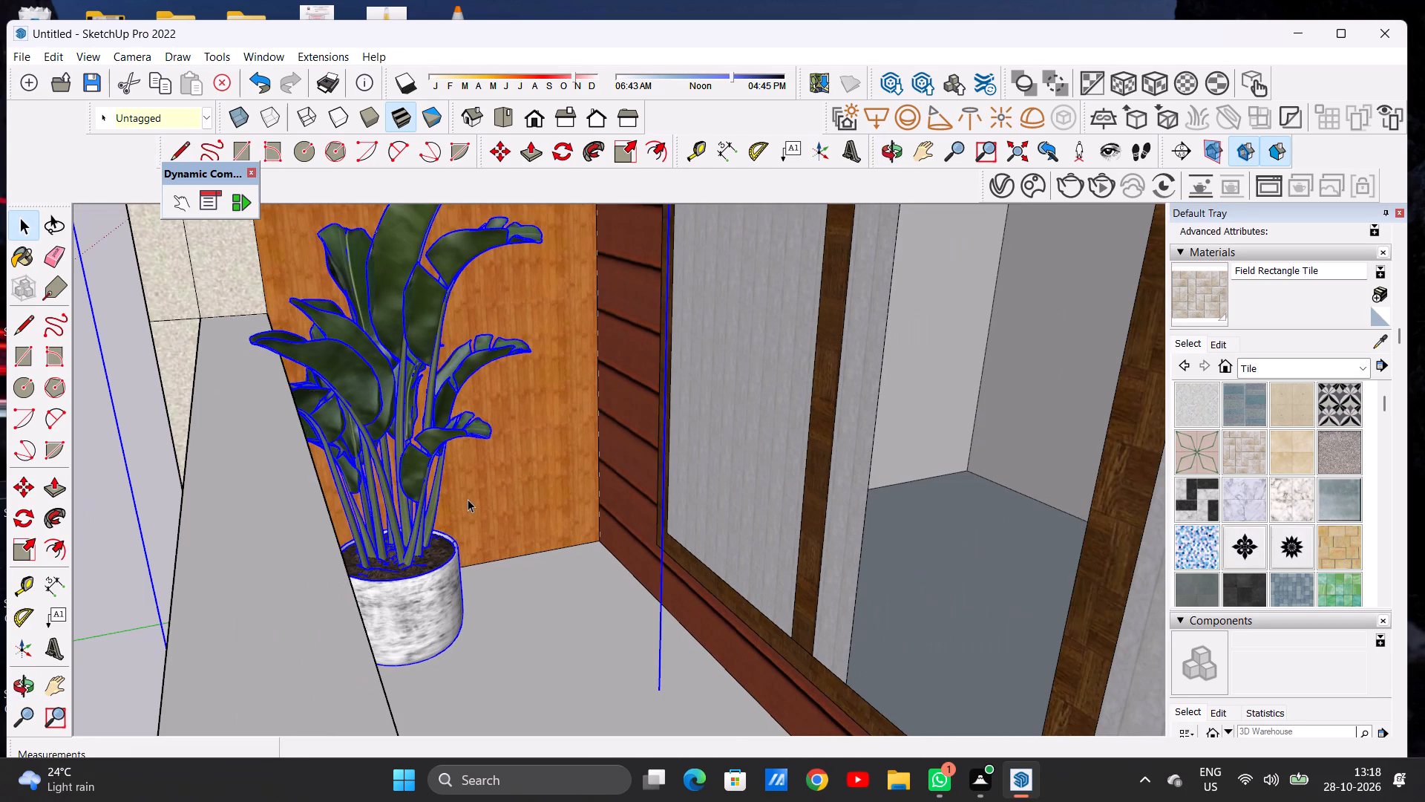
scroll(475, 485, "down", 3)
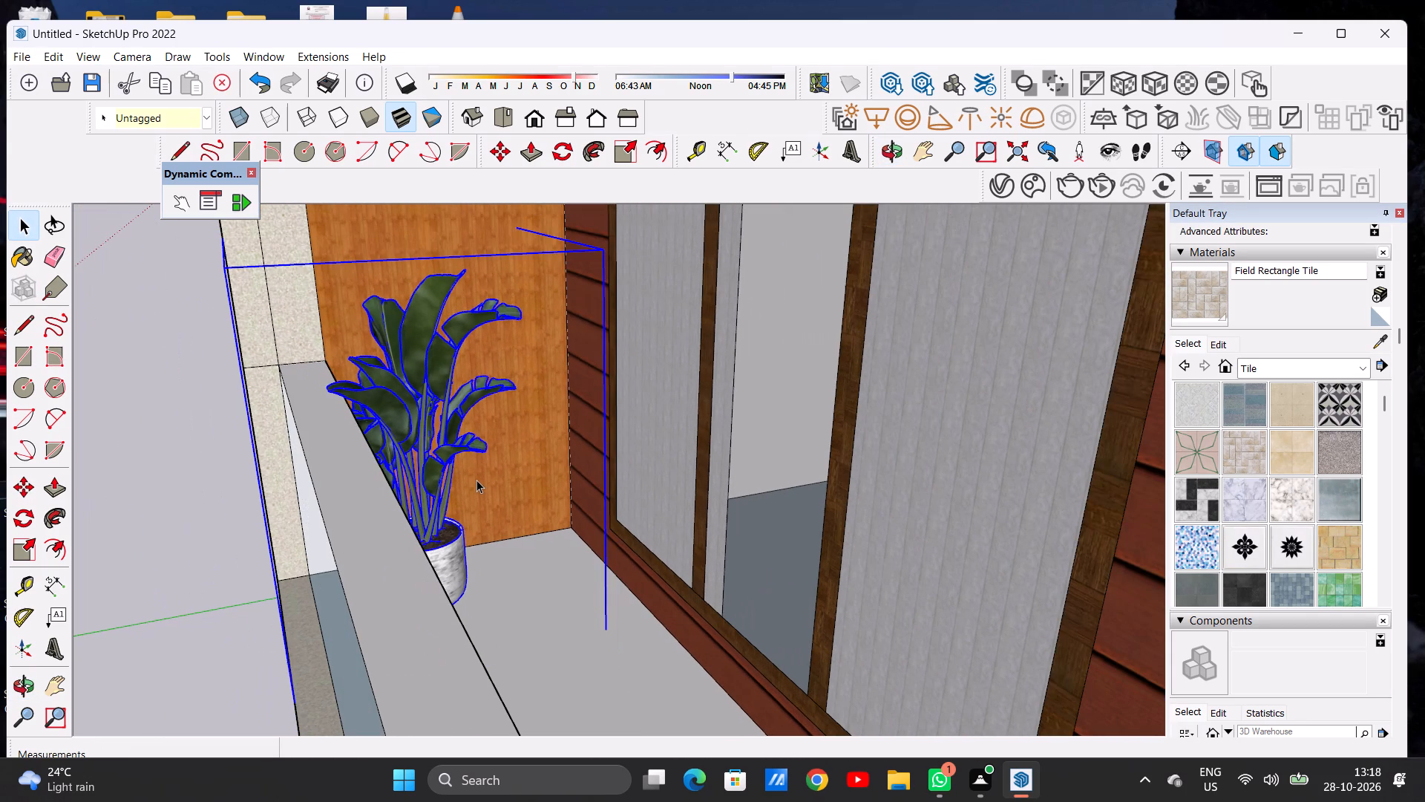
key("m")
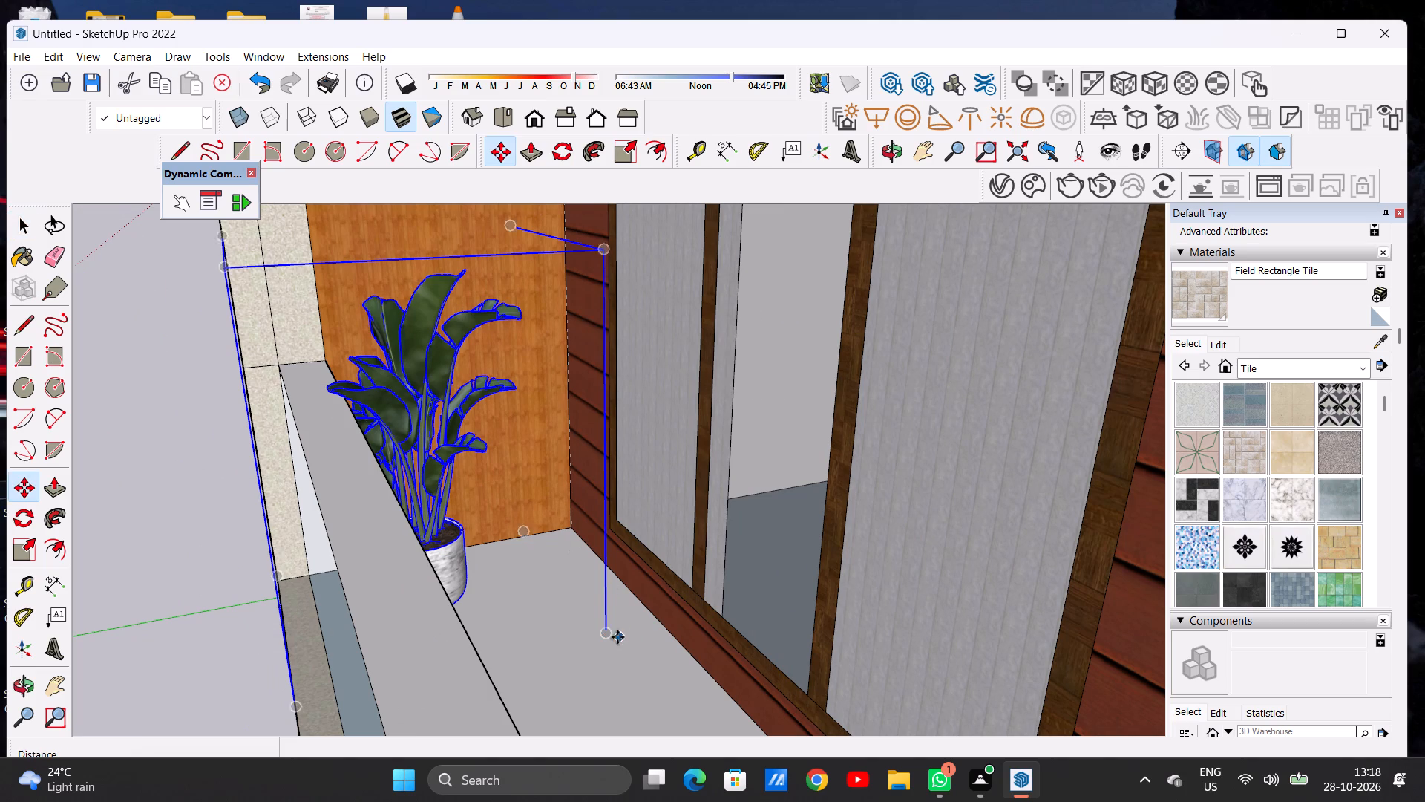
left_click(610, 633)
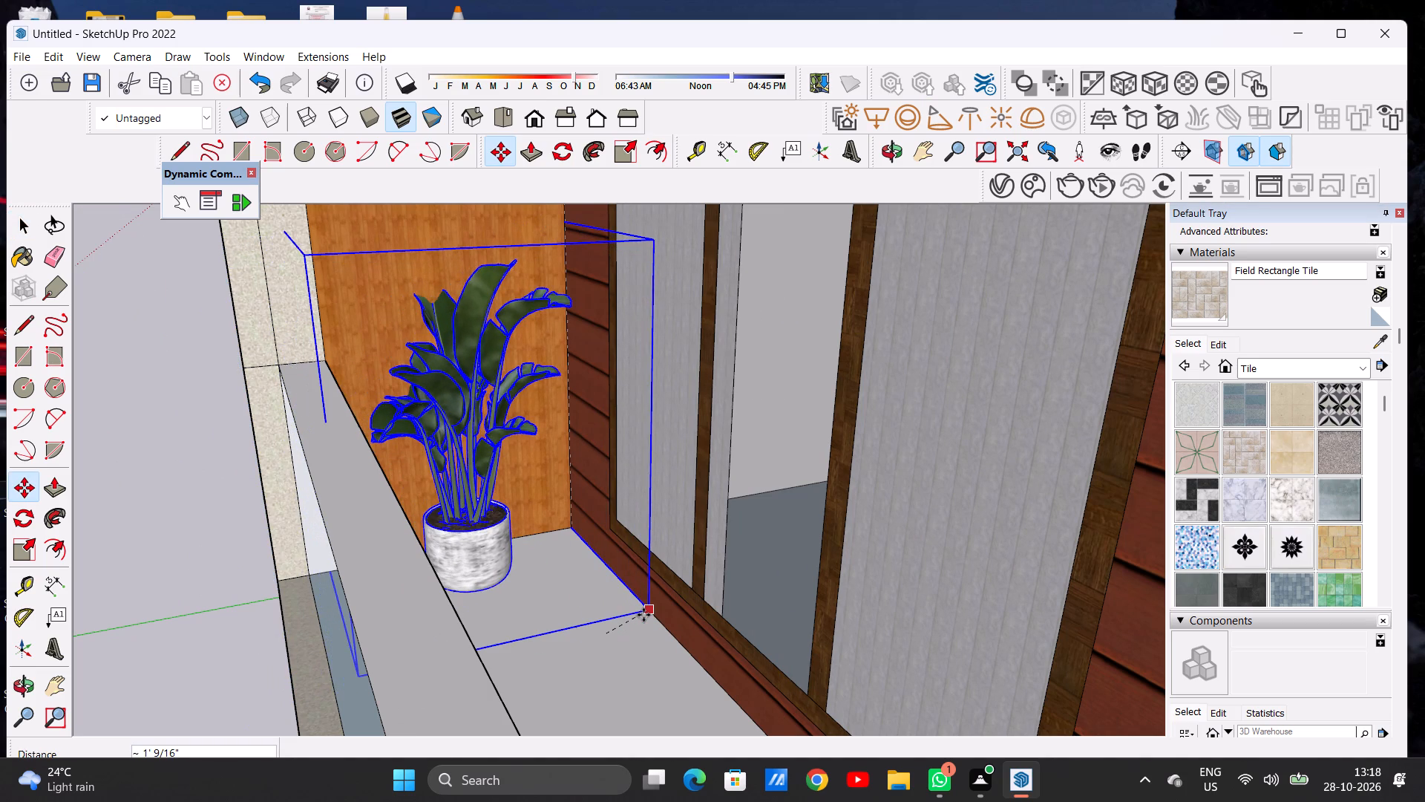
left_click(643, 615)
key("space")
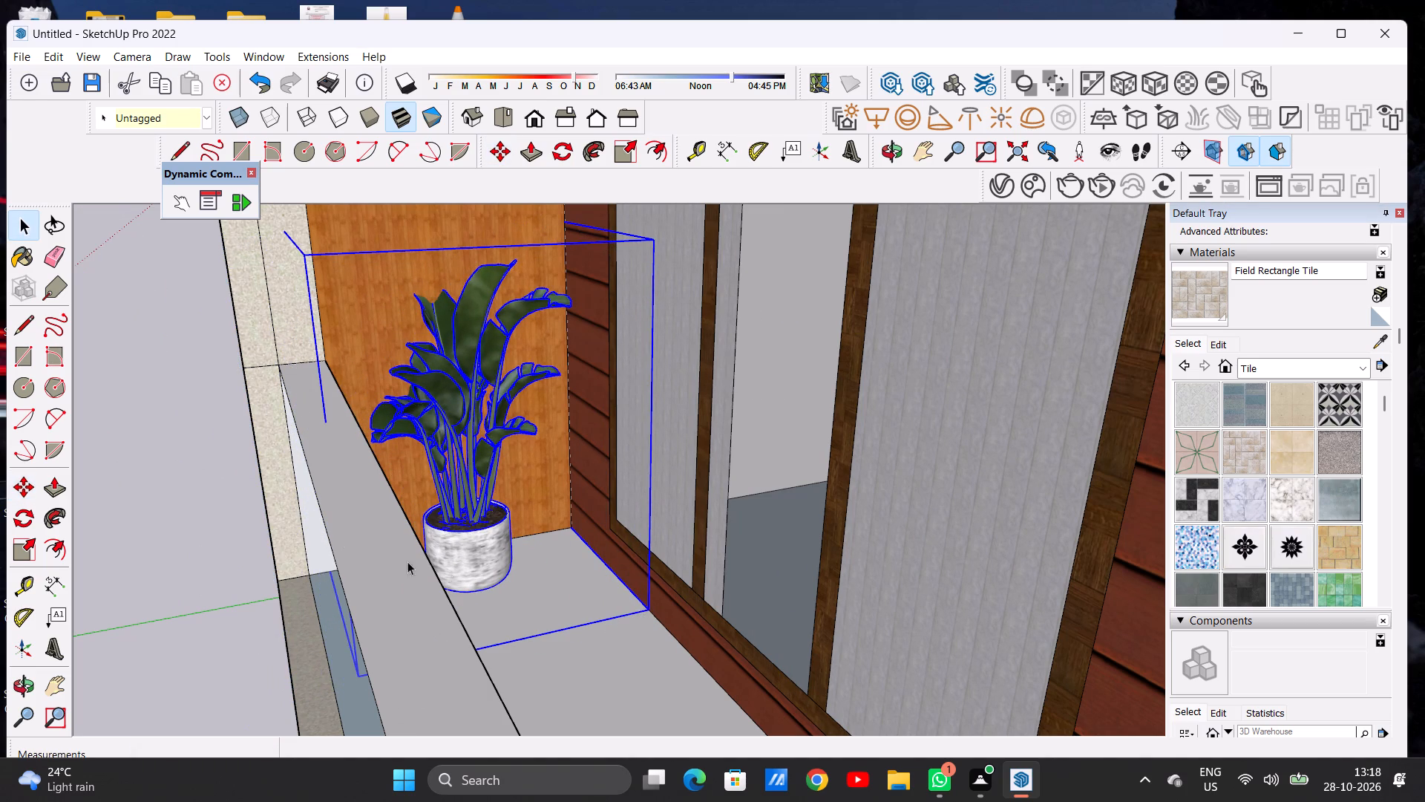
left_click(212, 426)
Examine the positions of both balcony plants behind their glass railings from the front.
scroll(360, 471, "down", 7)
middle_click_drag(312, 491, 495, 452)
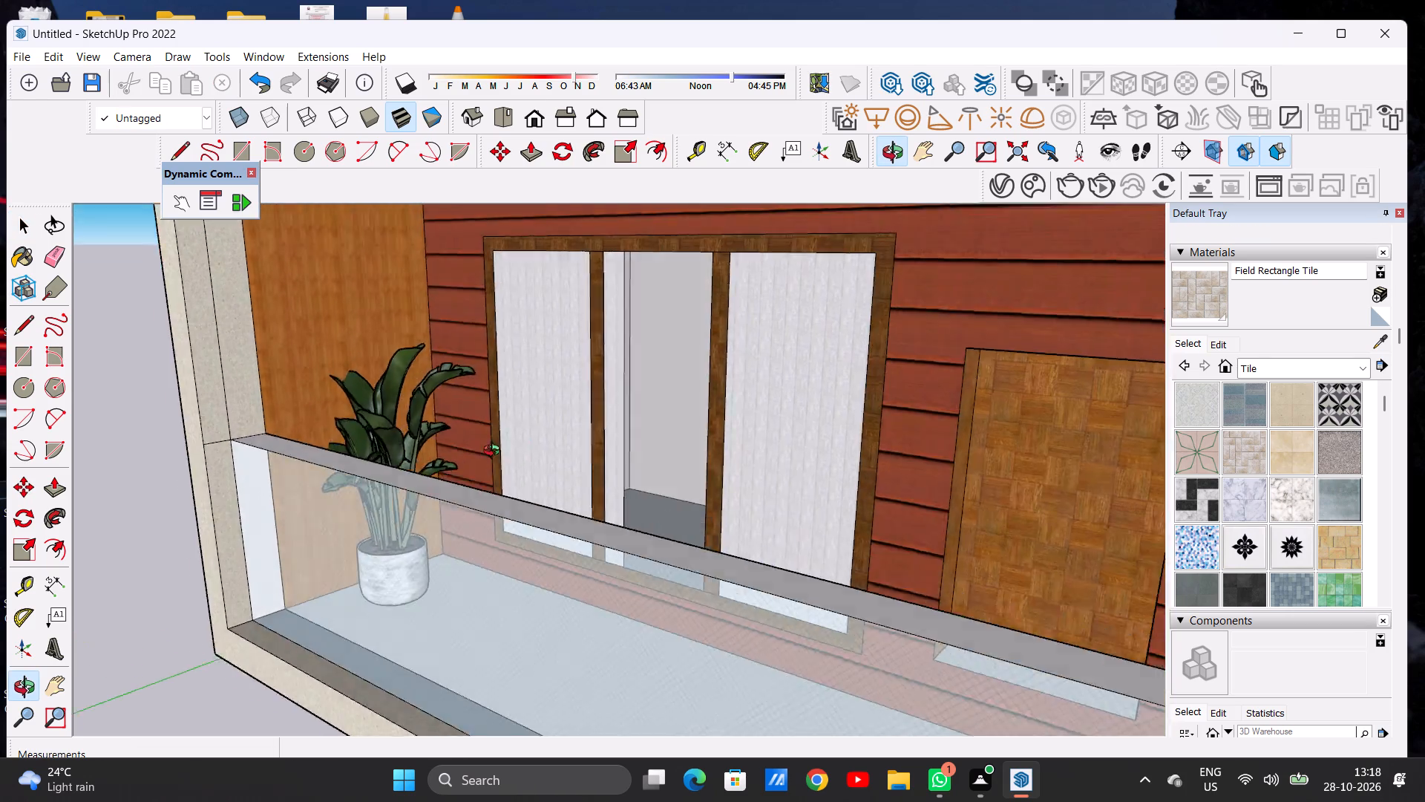
middle_click_drag(495, 452, 697, 400)
scroll(427, 477, "down", 20)
scroll(427, 477, "down", 4)
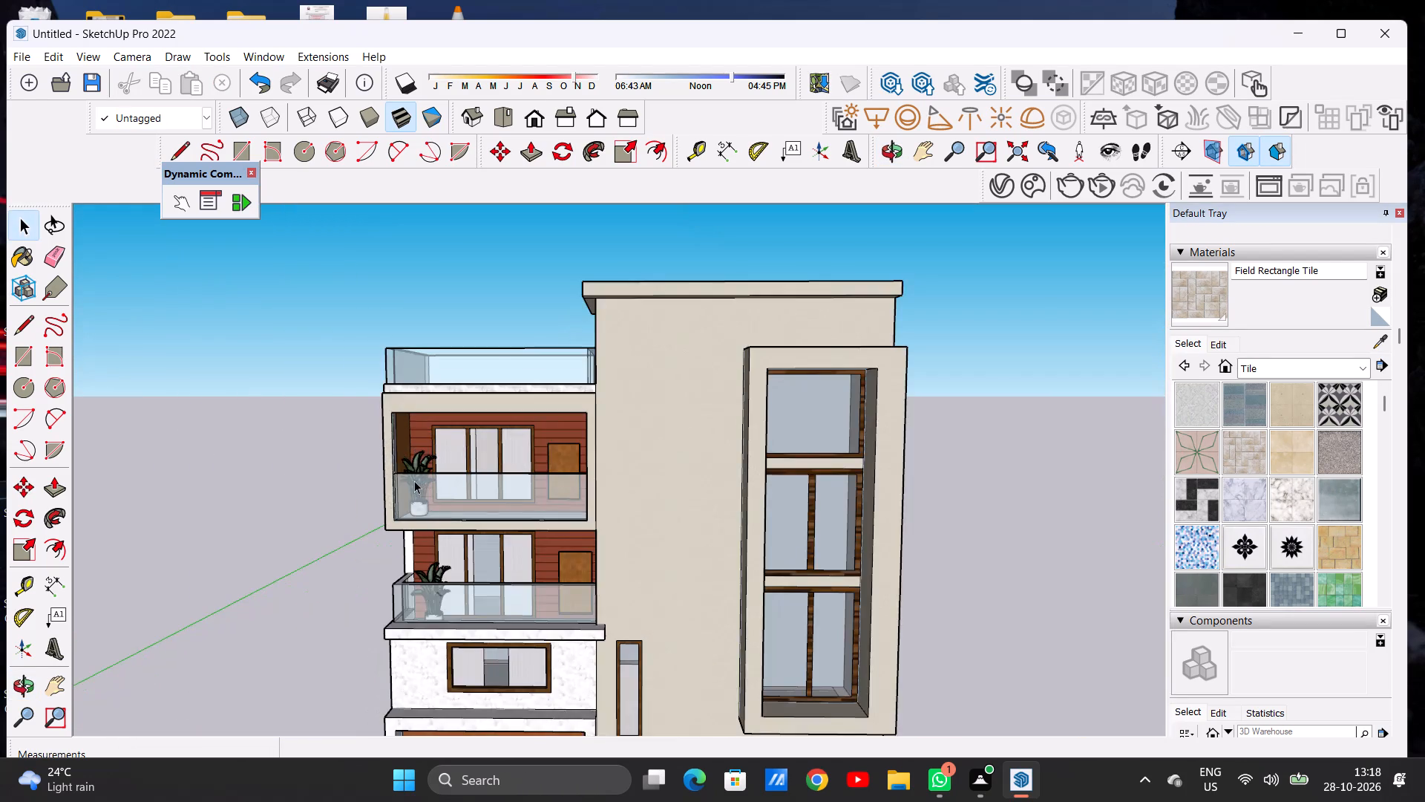
scroll(422, 486, "down", 4)
scroll(459, 581, "up", 8)
scroll(459, 581, "down", 1)
scroll(459, 581, "up", 1)
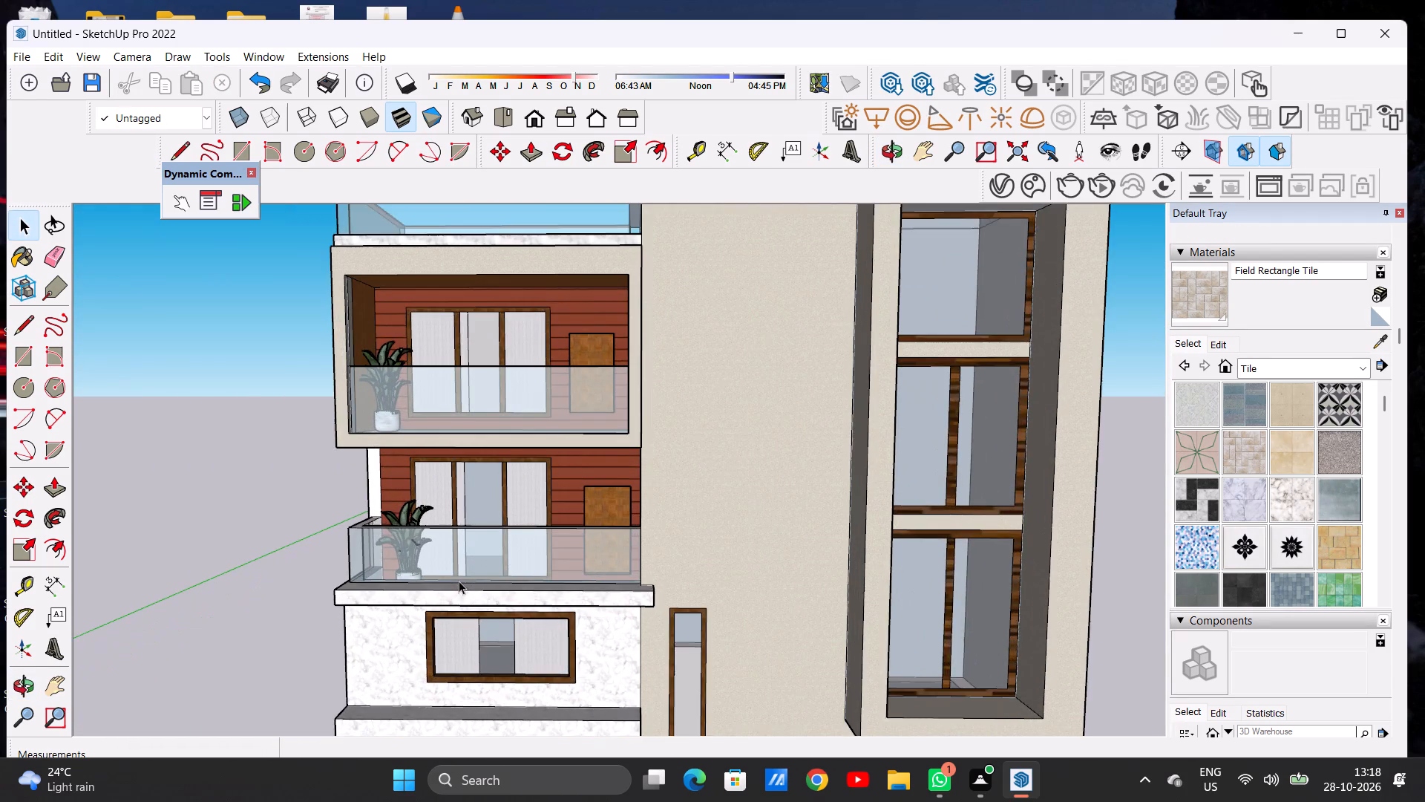
scroll(459, 581, "up", 4)
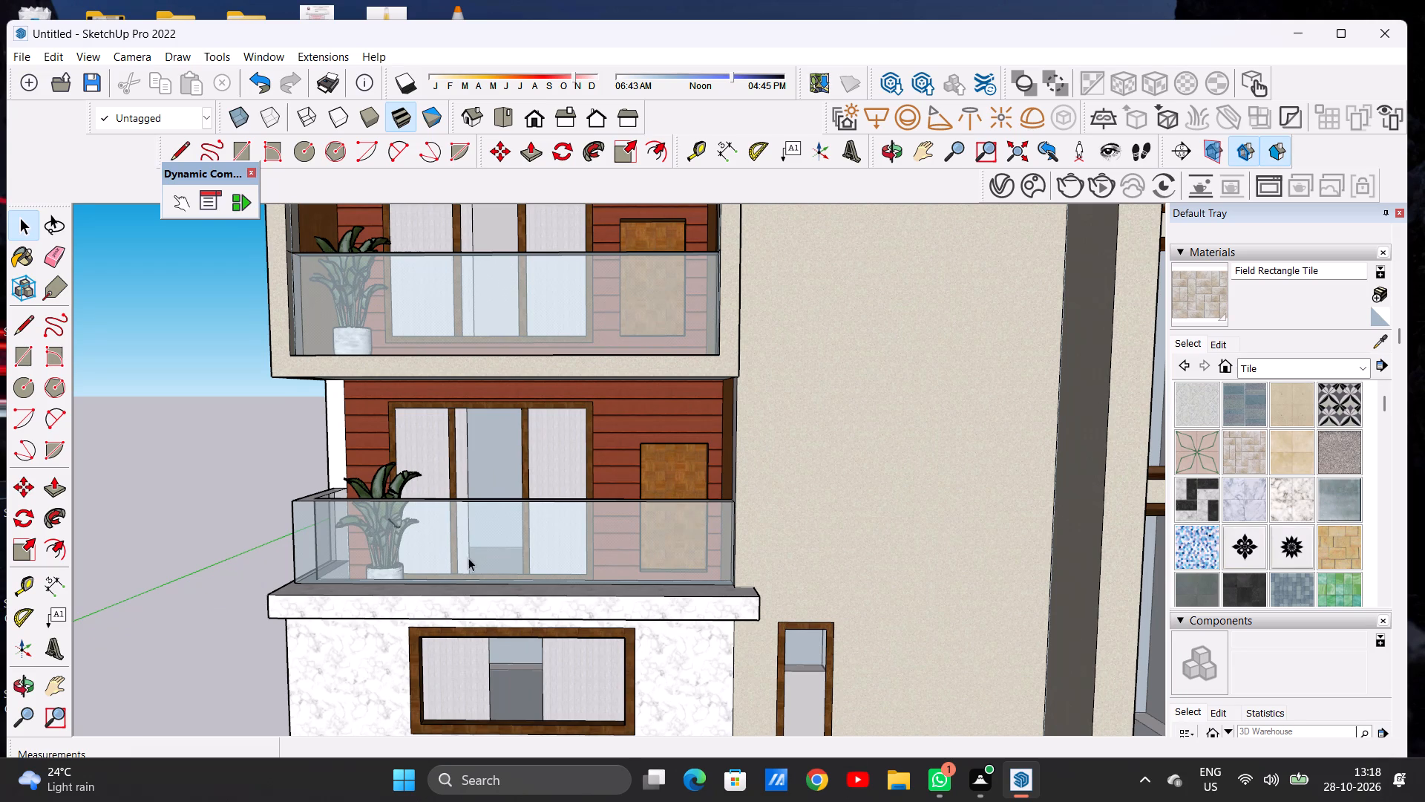
Examine the whole front facade with the balcony plants, and the street-level entrance, railing and gate up close.
scroll(472, 553, "down", 6)
scroll(454, 399, "down", 1)
scroll(454, 399, "up", 1)
scroll(454, 399, "down", 6)
middle_click_drag(497, 479, 420, 460)
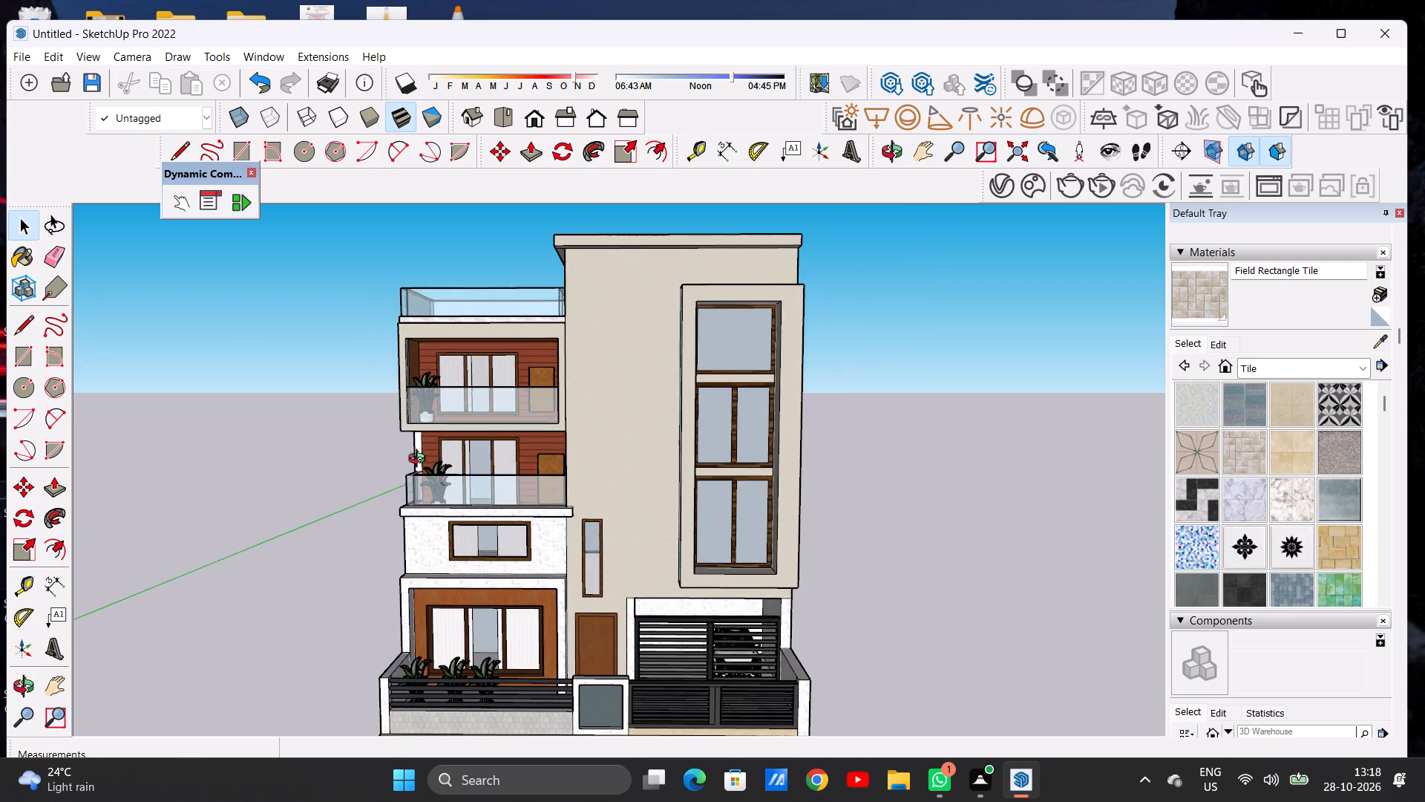
middle_click_drag(420, 460, 502, 457)
scroll(557, 383, "down", 3)
scroll(560, 381, "up", 2)
scroll(560, 381, "down", 8)
scroll(619, 515, "up", 6)
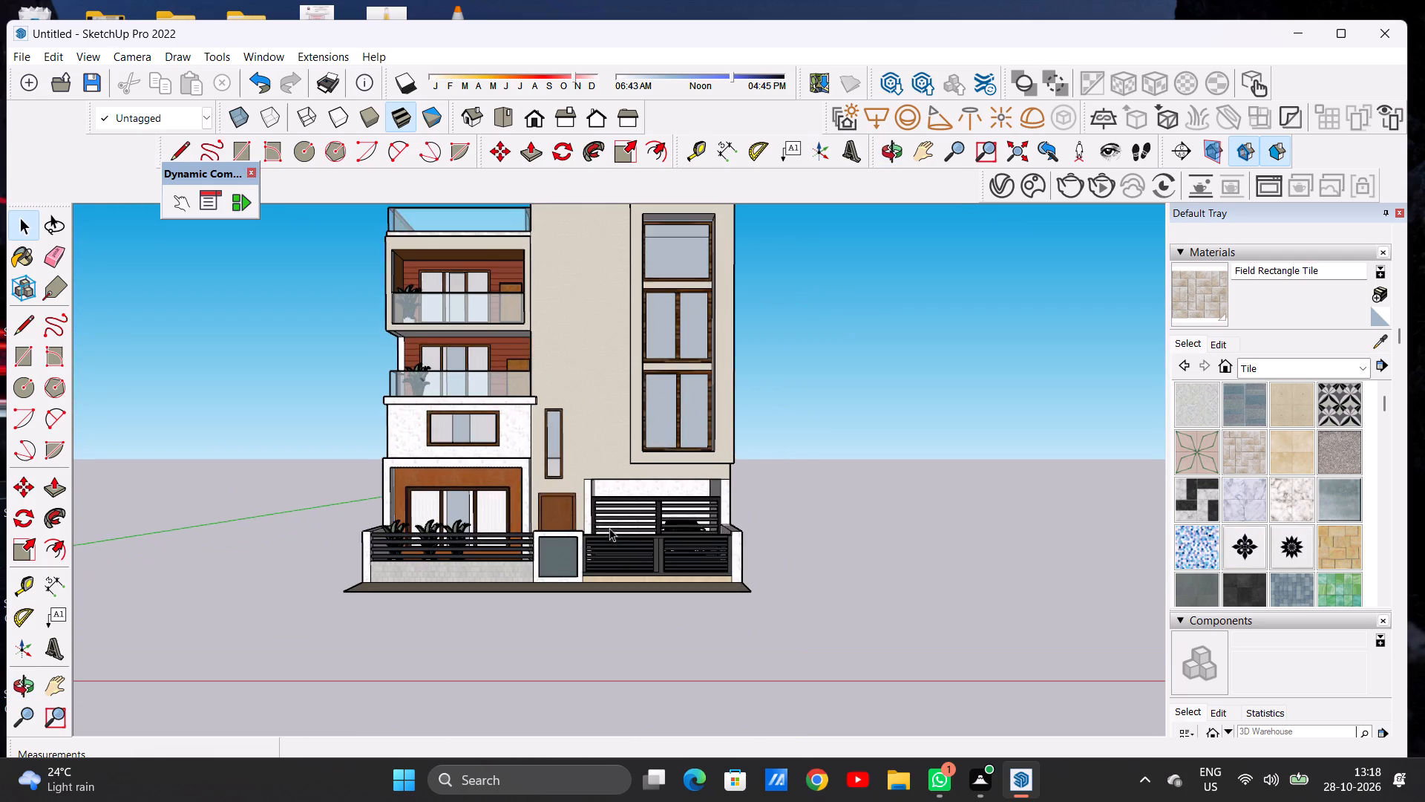
scroll(582, 526, "up", 8)
scroll(485, 526, "up", 8)
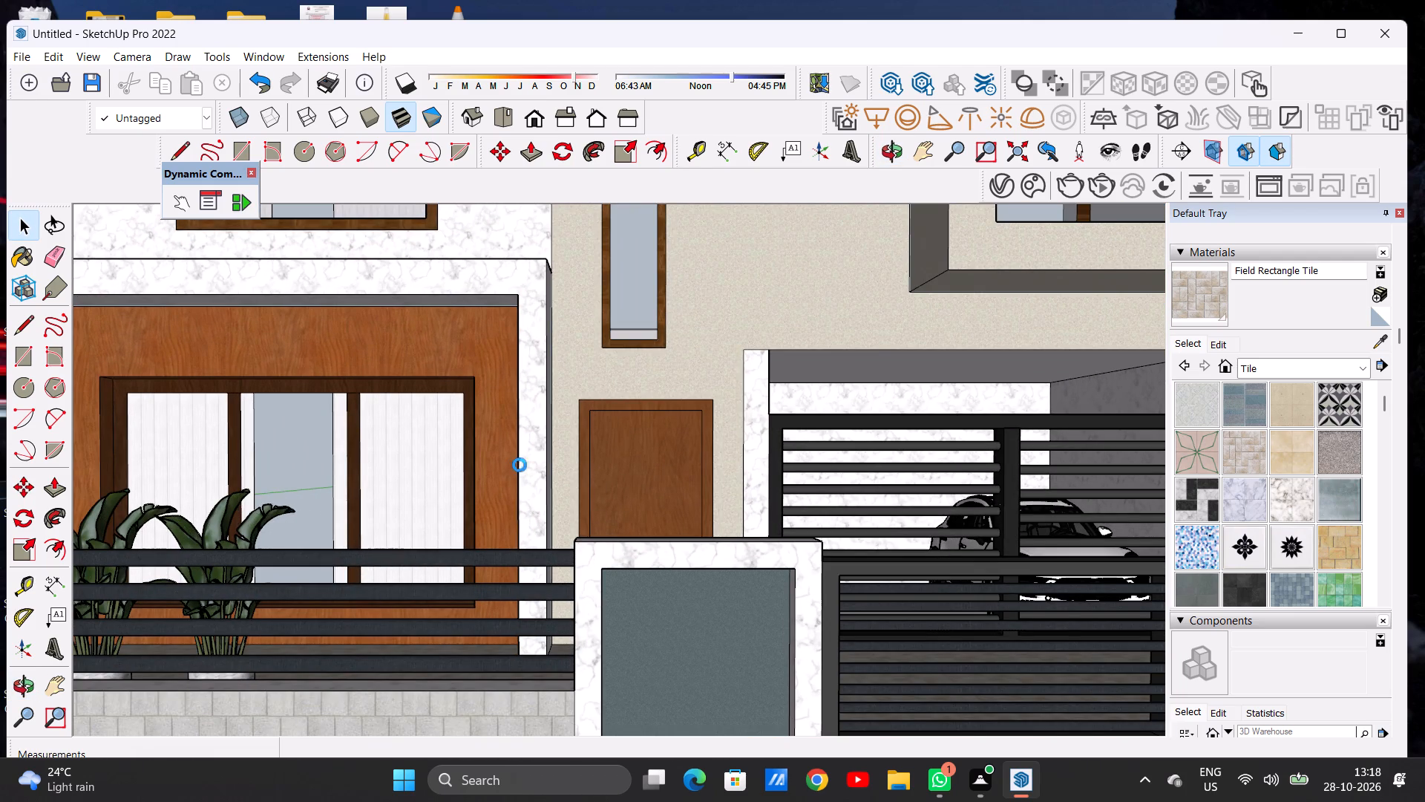
scroll(520, 465, "down", 8)
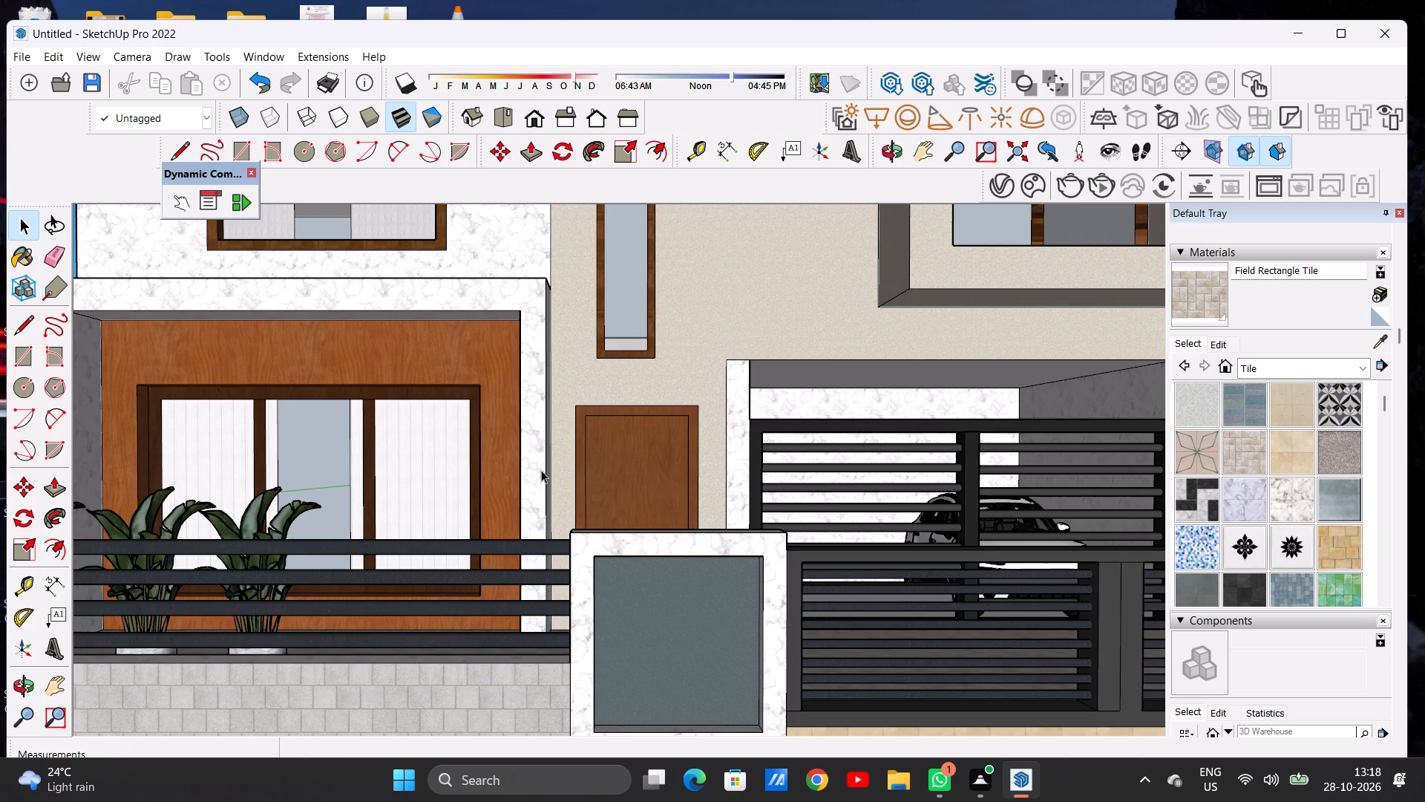
Examine the whole house from the front and from above, and the forecourt with its plants, boundary wall, gate and paving up close.
scroll(545, 480, "down", 8)
scroll(507, 529, "down", 7)
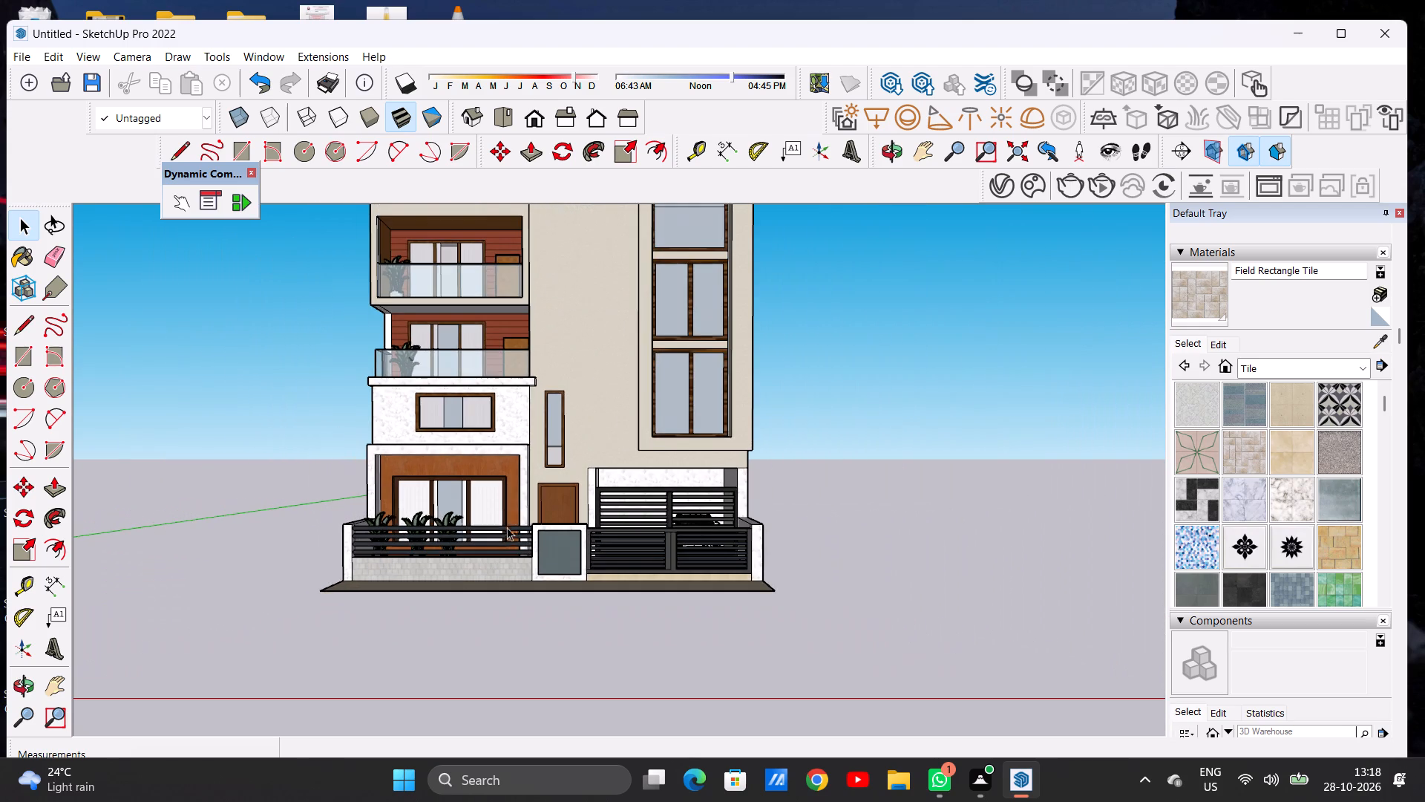
scroll(511, 522, "down", 3)
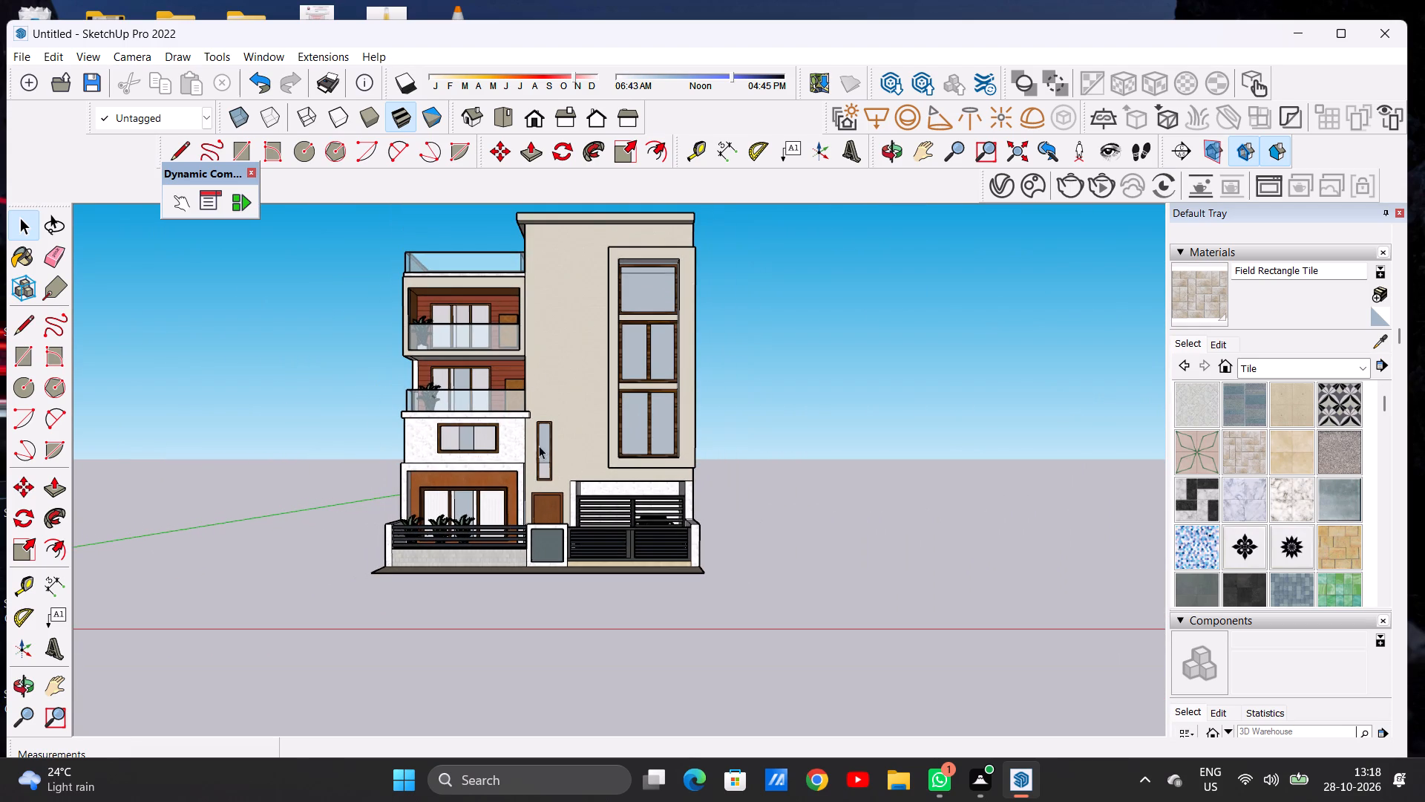
middle_click_drag(539, 446, 543, 518)
scroll(579, 413, "down", 7)
middle_click_drag(562, 495, 543, 552)
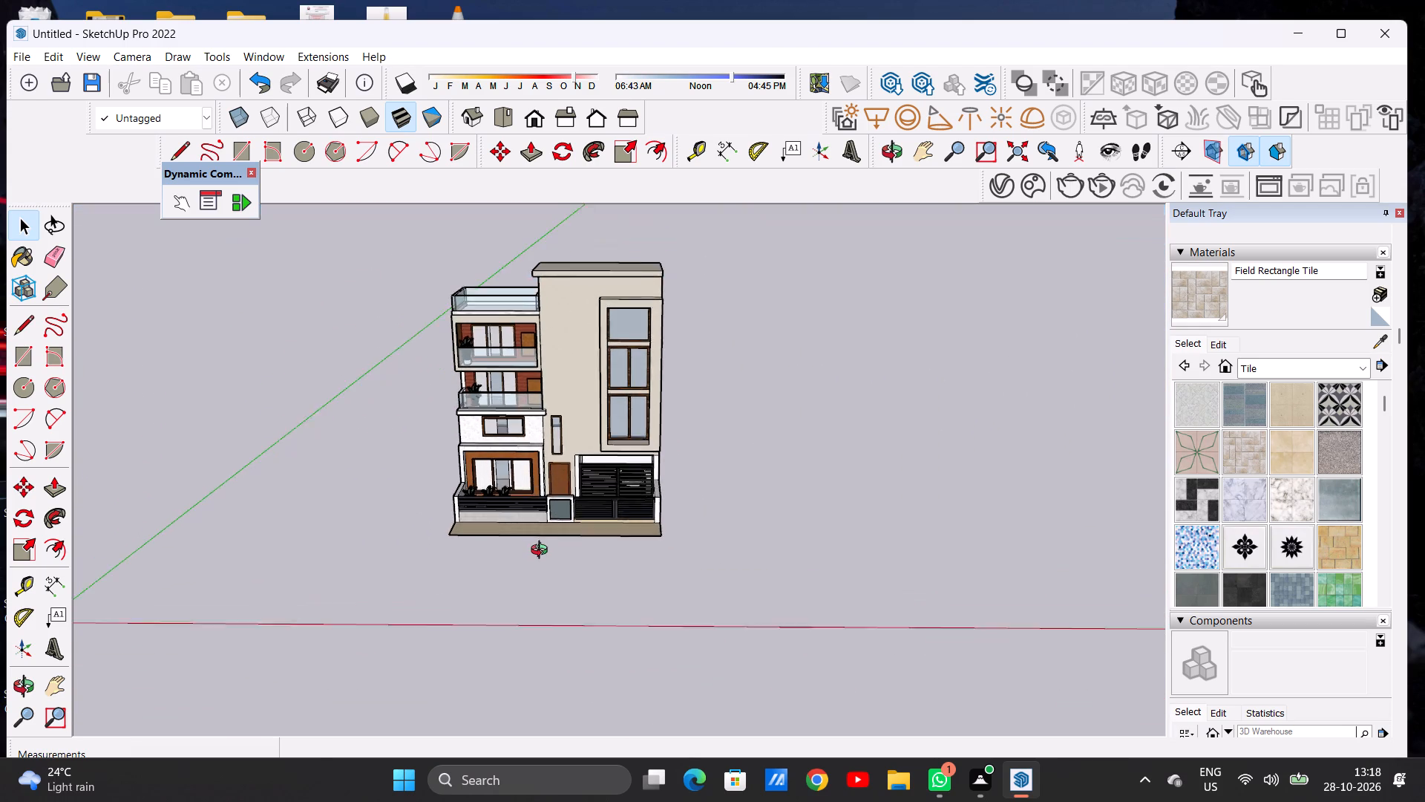
middle_click_drag(543, 552, 537, 578)
scroll(470, 525, "up", 1)
scroll(468, 525, "down", 1)
scroll(468, 525, "up", 1)
middle_click_drag(492, 541, 509, 592)
scroll(473, 573, "up", 5)
scroll(695, 550, "down", 4)
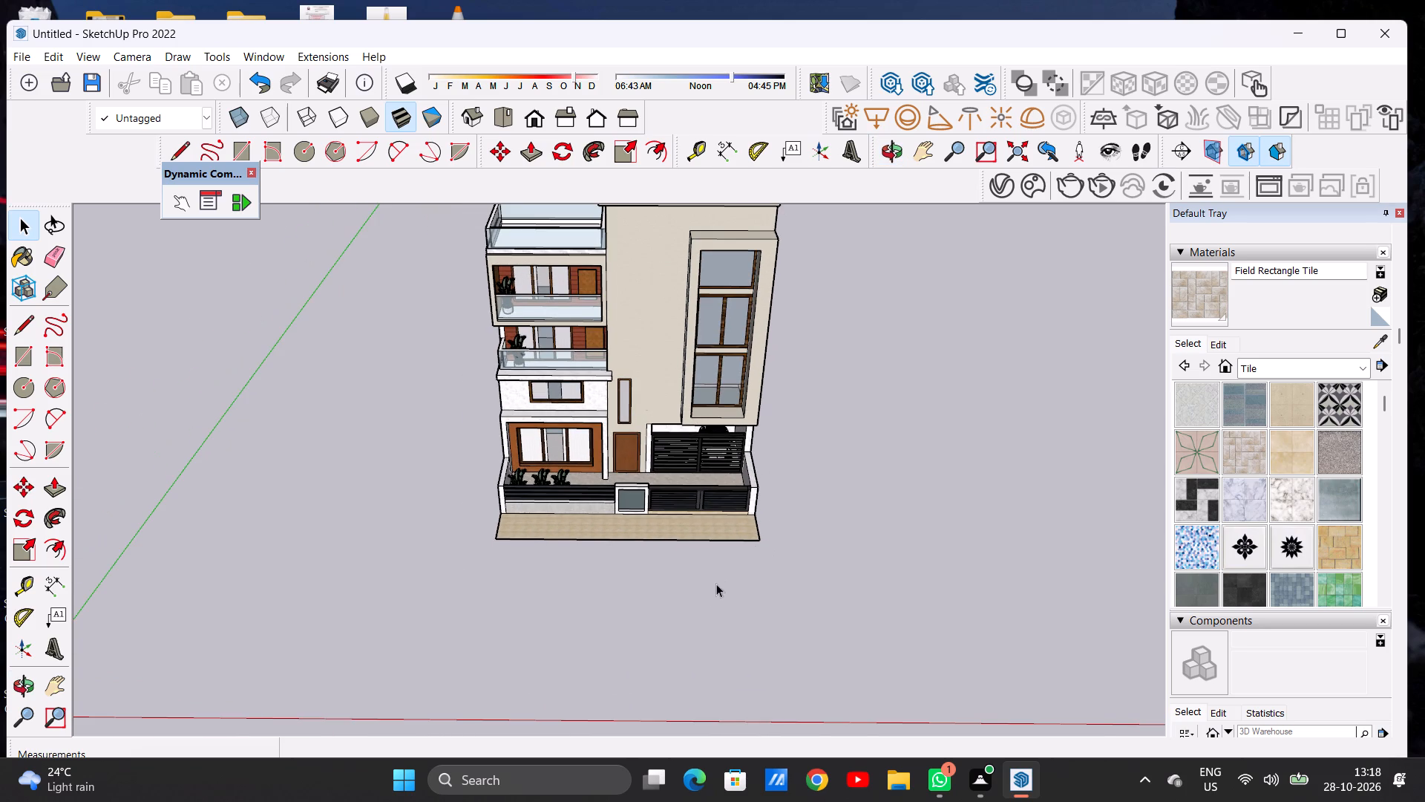
middle_click_drag(688, 613, 669, 640)
scroll(618, 545, "up", 6)
scroll(635, 458, "up", 5)
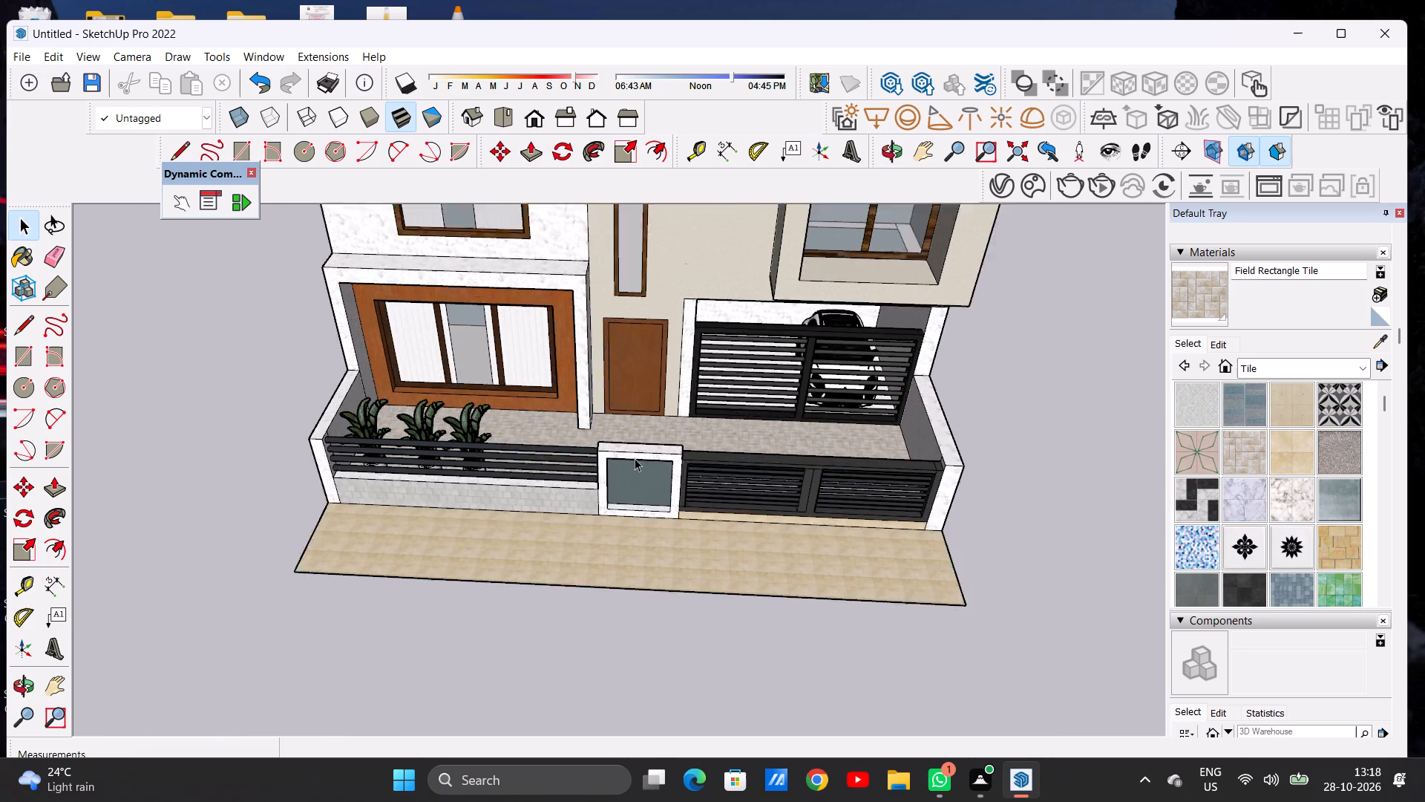
scroll(635, 458, "up", 2)
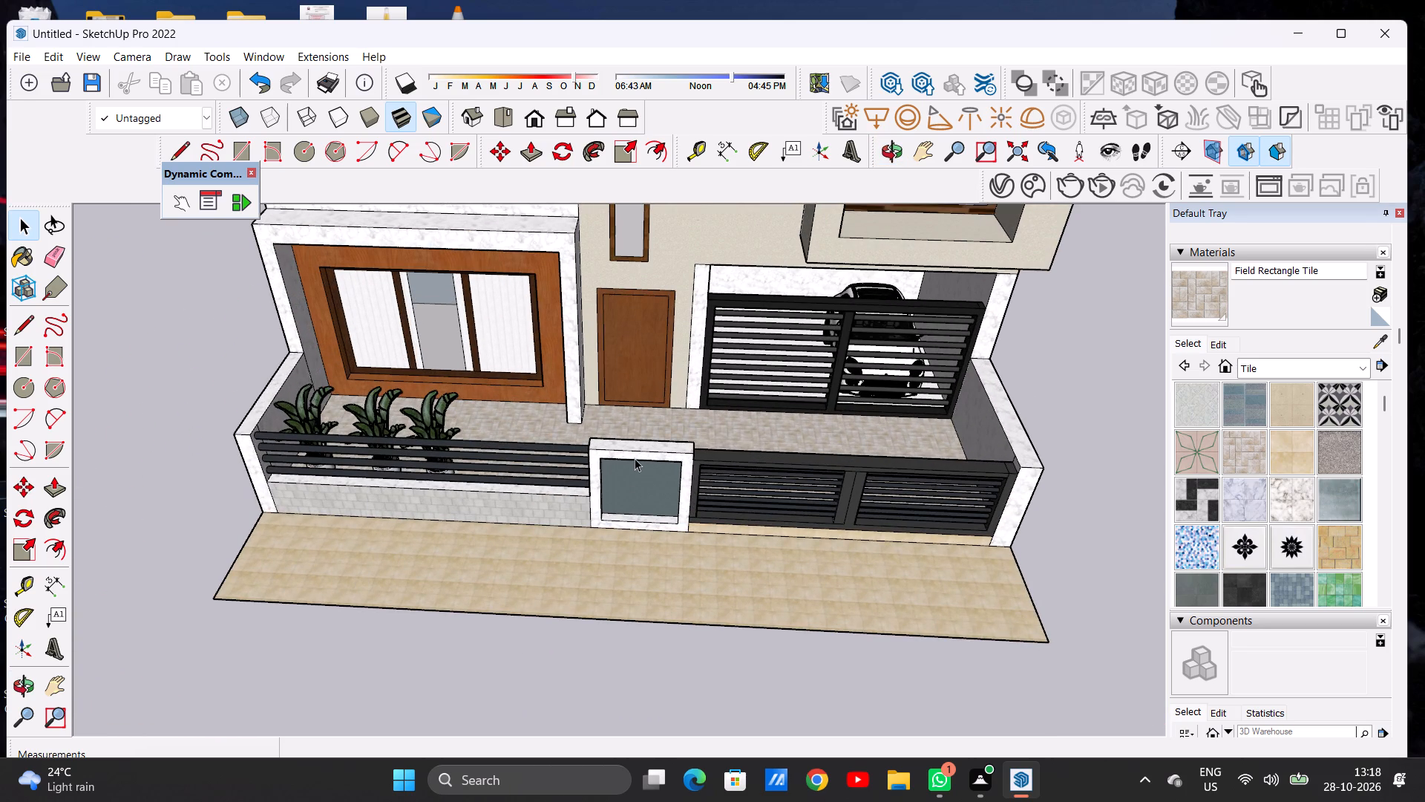
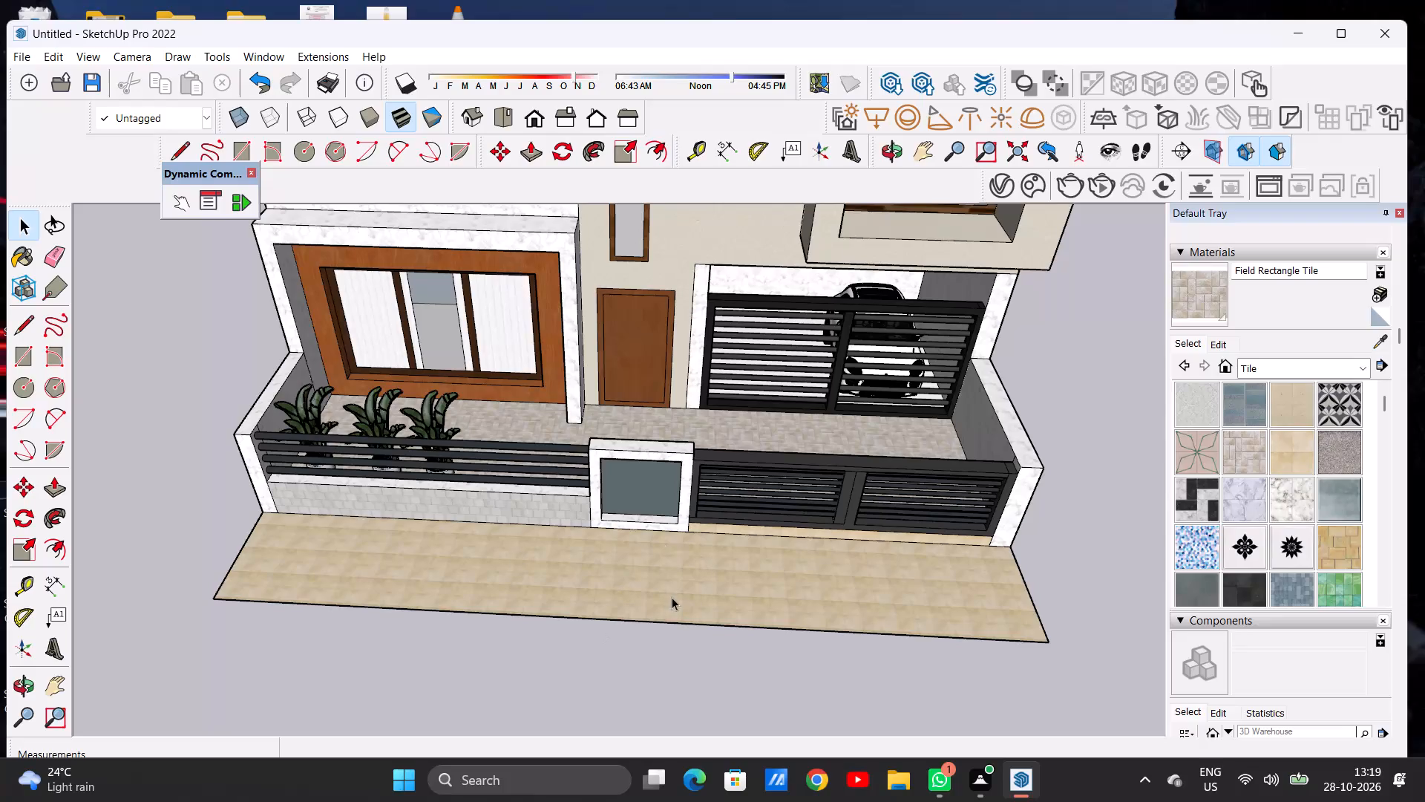
Examine the front facade, the street-level gate and railing, and the paved strip in front from several heights.
scroll(664, 559, "down", 6)
scroll(664, 559, "up", 1)
scroll(664, 559, "down", 7)
middle_click_drag(654, 532, 658, 443)
scroll(668, 541, "up", 6)
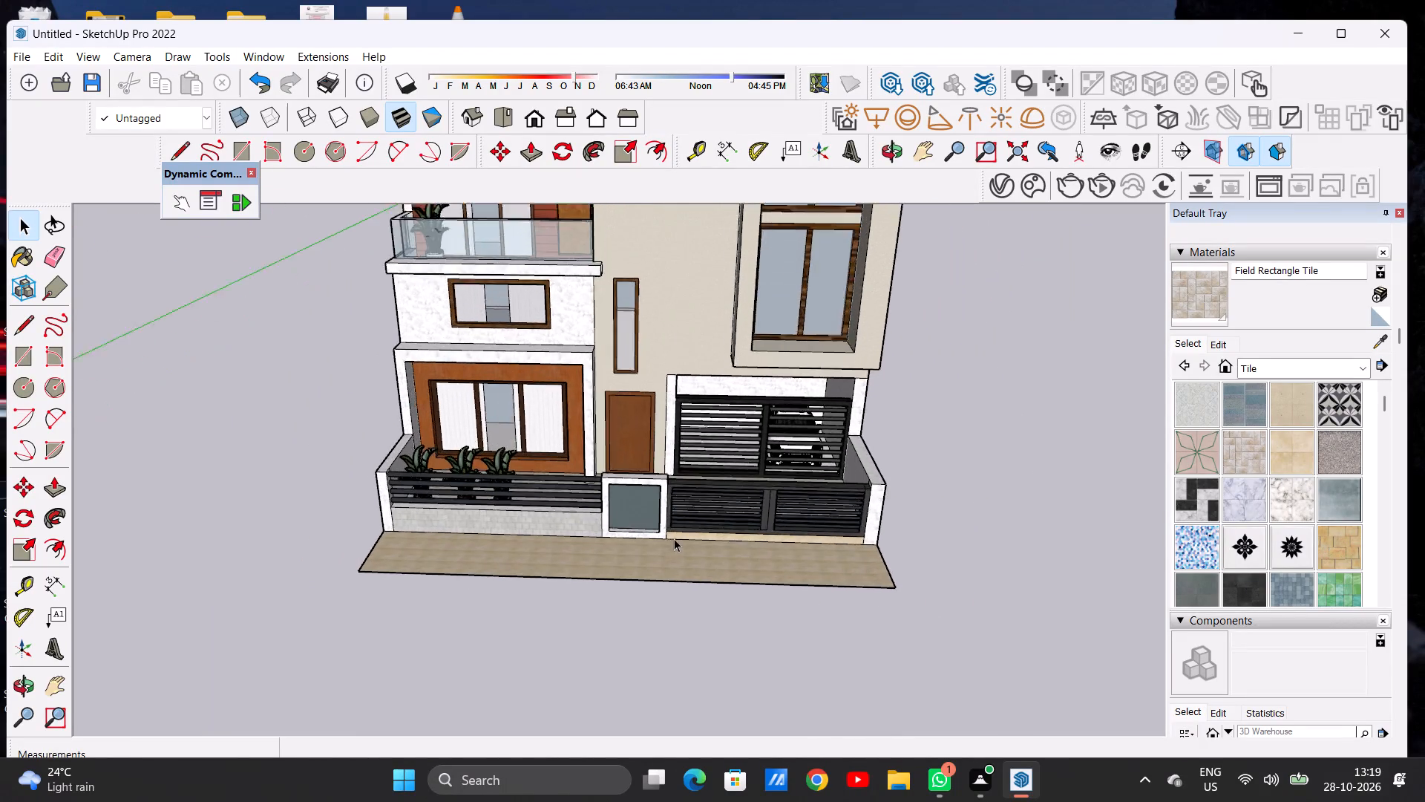
scroll(674, 538, "up", 11)
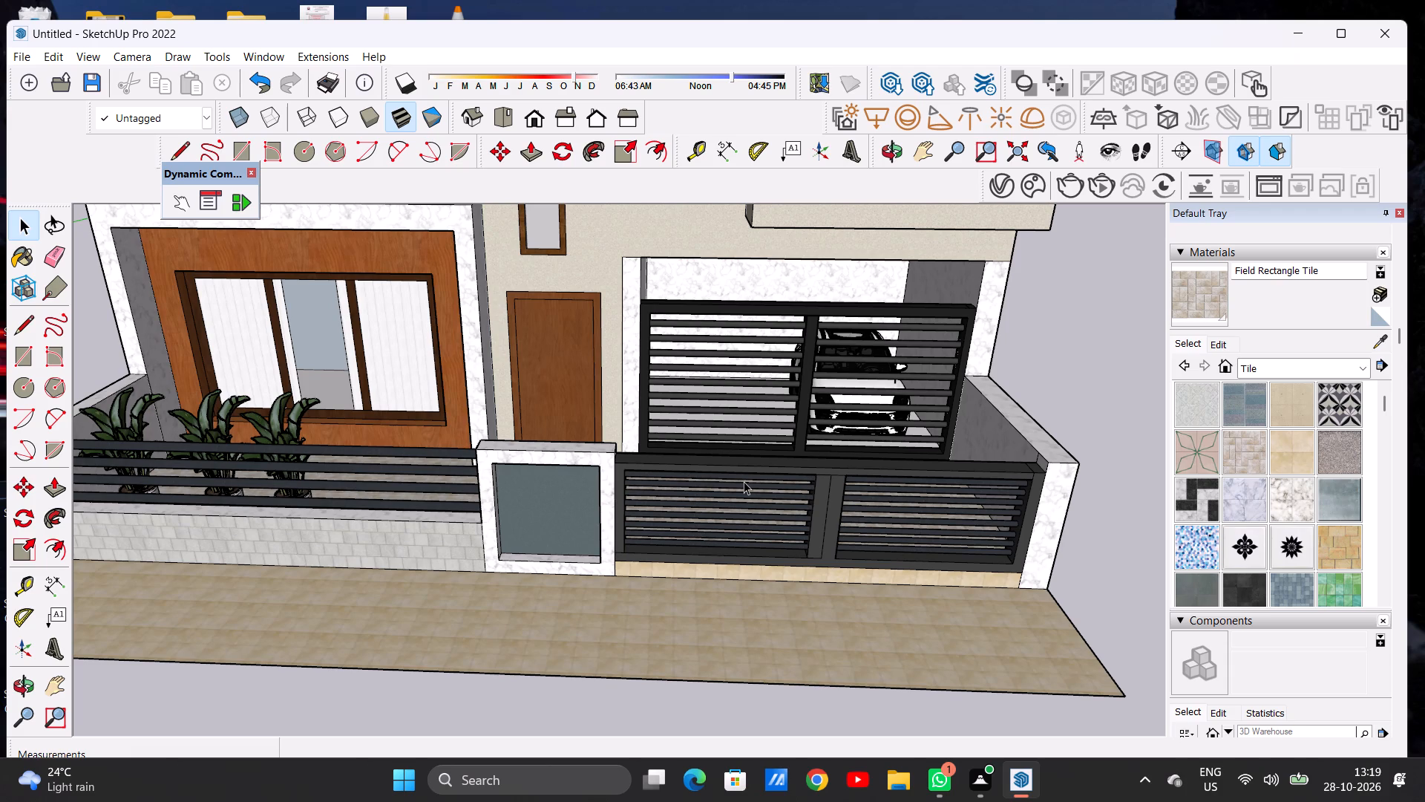
scroll(720, 514, "down", 14)
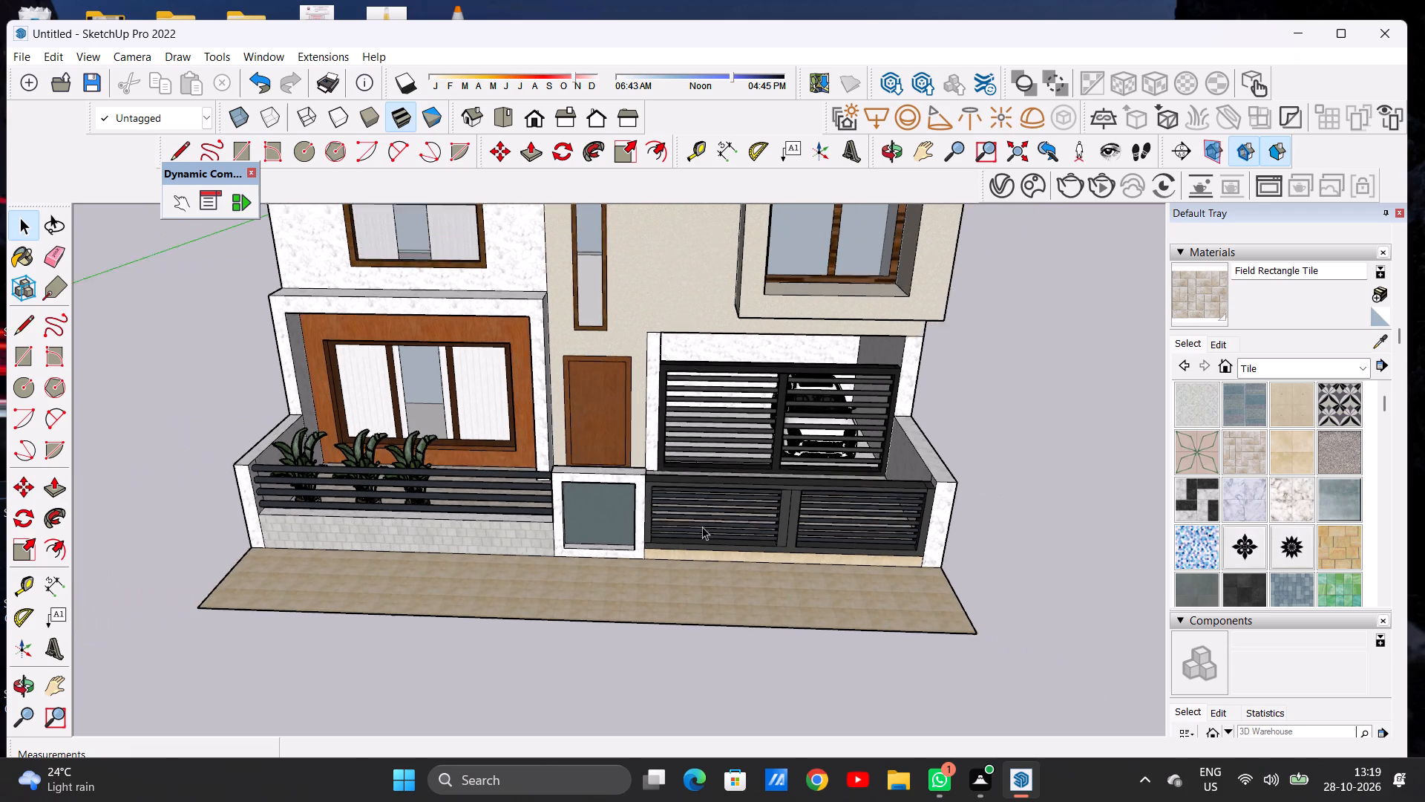
scroll(715, 529, "down", 9)
scroll(632, 544, "down", 3)
middle_click_drag(629, 542, 629, 552)
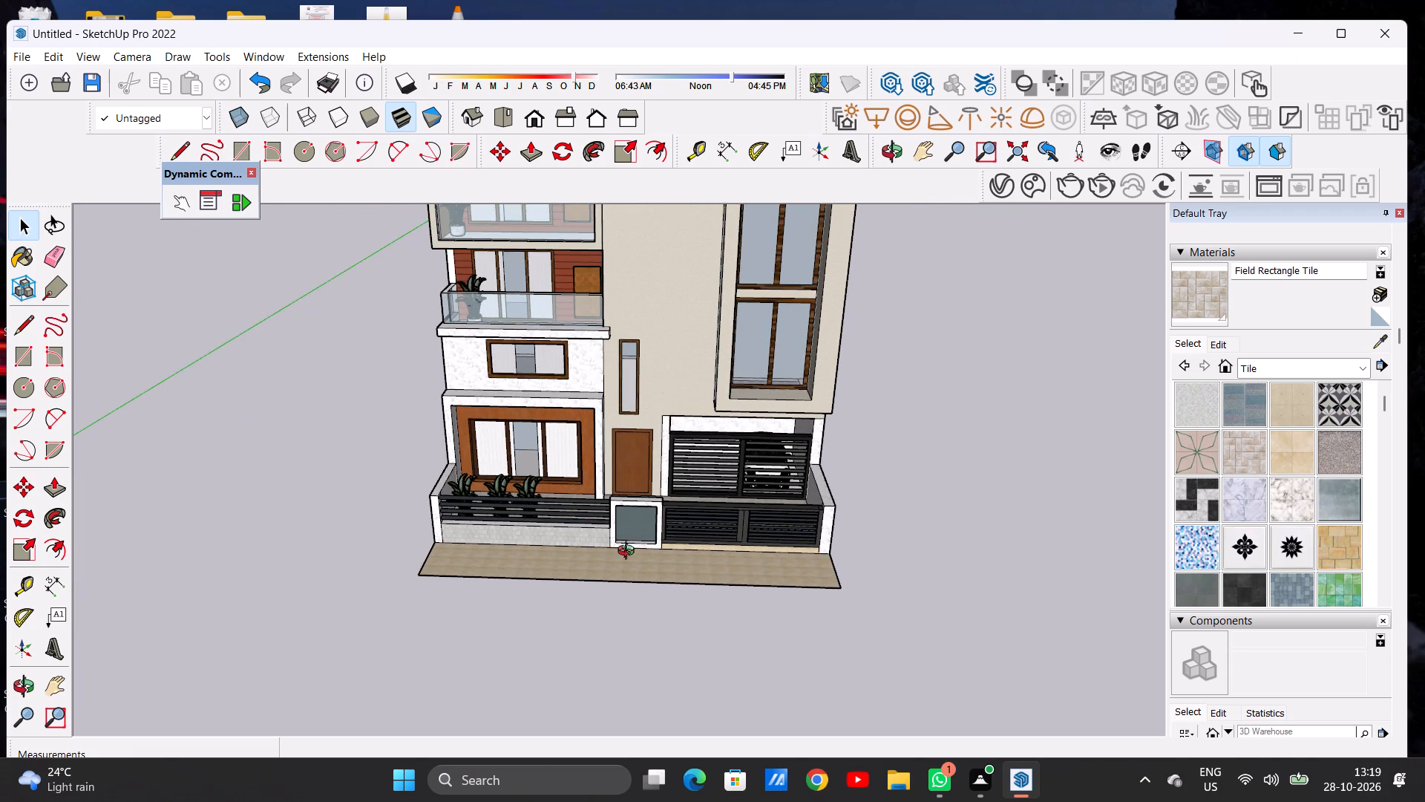
middle_click_drag(629, 552, 629, 602)
scroll(635, 622, "up", 2)
scroll(635, 622, "down", 1)
scroll(635, 622, "up", 1)
scroll(669, 443, "down", 9)
middle_click_drag(620, 538, 623, 579)
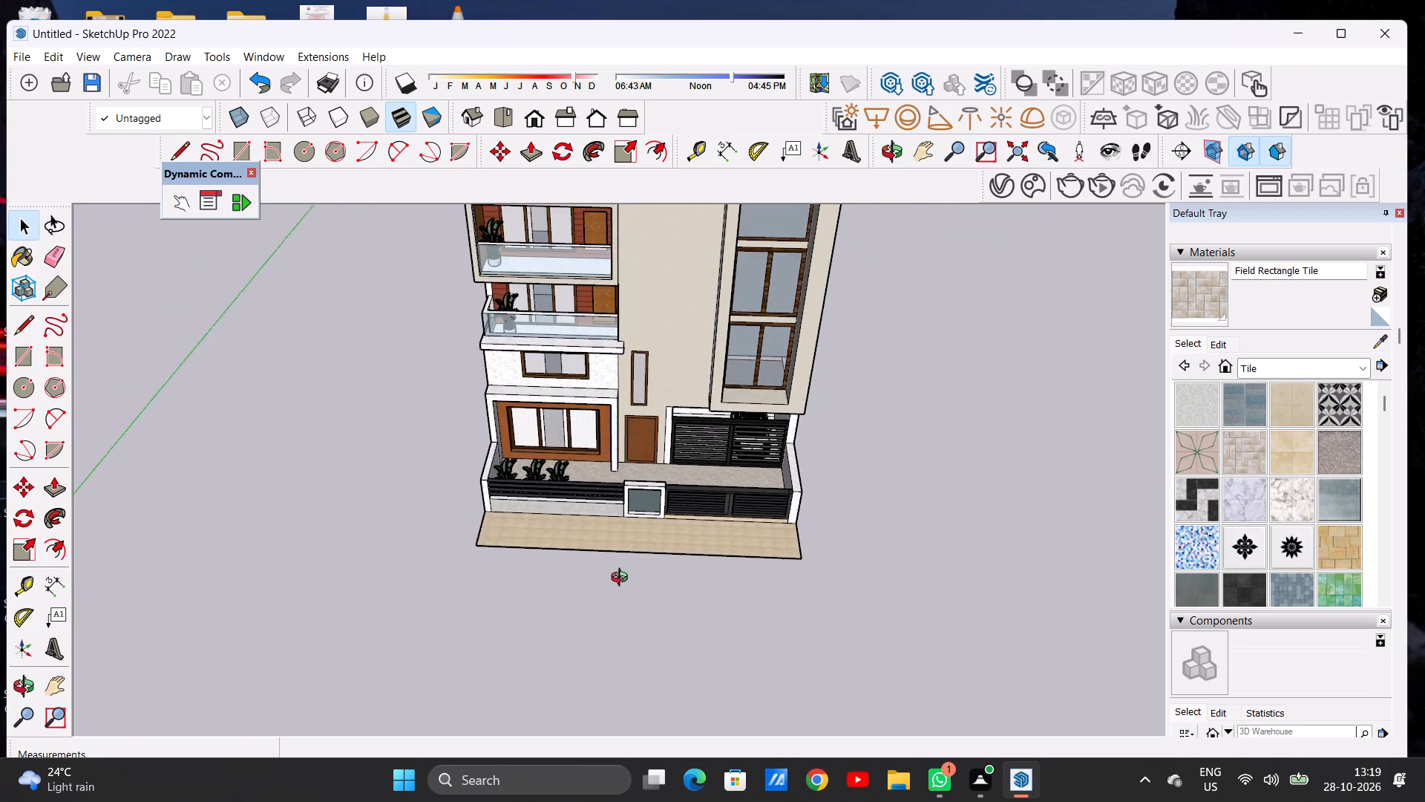
middle_click_drag(623, 579, 634, 595)
scroll(735, 505, "down", 1)
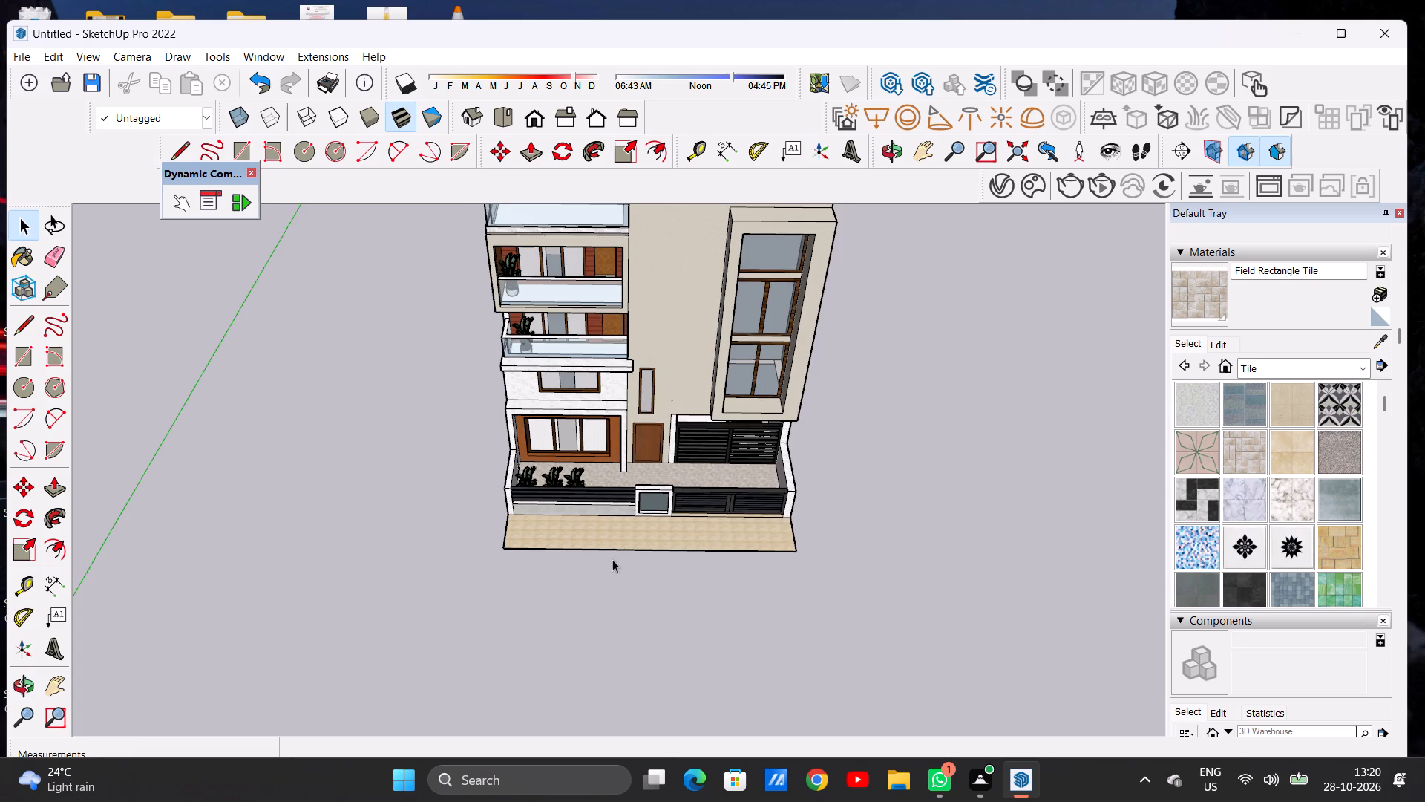
Draw a ground rectangle about 71' 2" by 13' 7" for a road in front of the tiled strip.
scroll(608, 567, "up", 5)
middle_click_drag(605, 558, 604, 626)
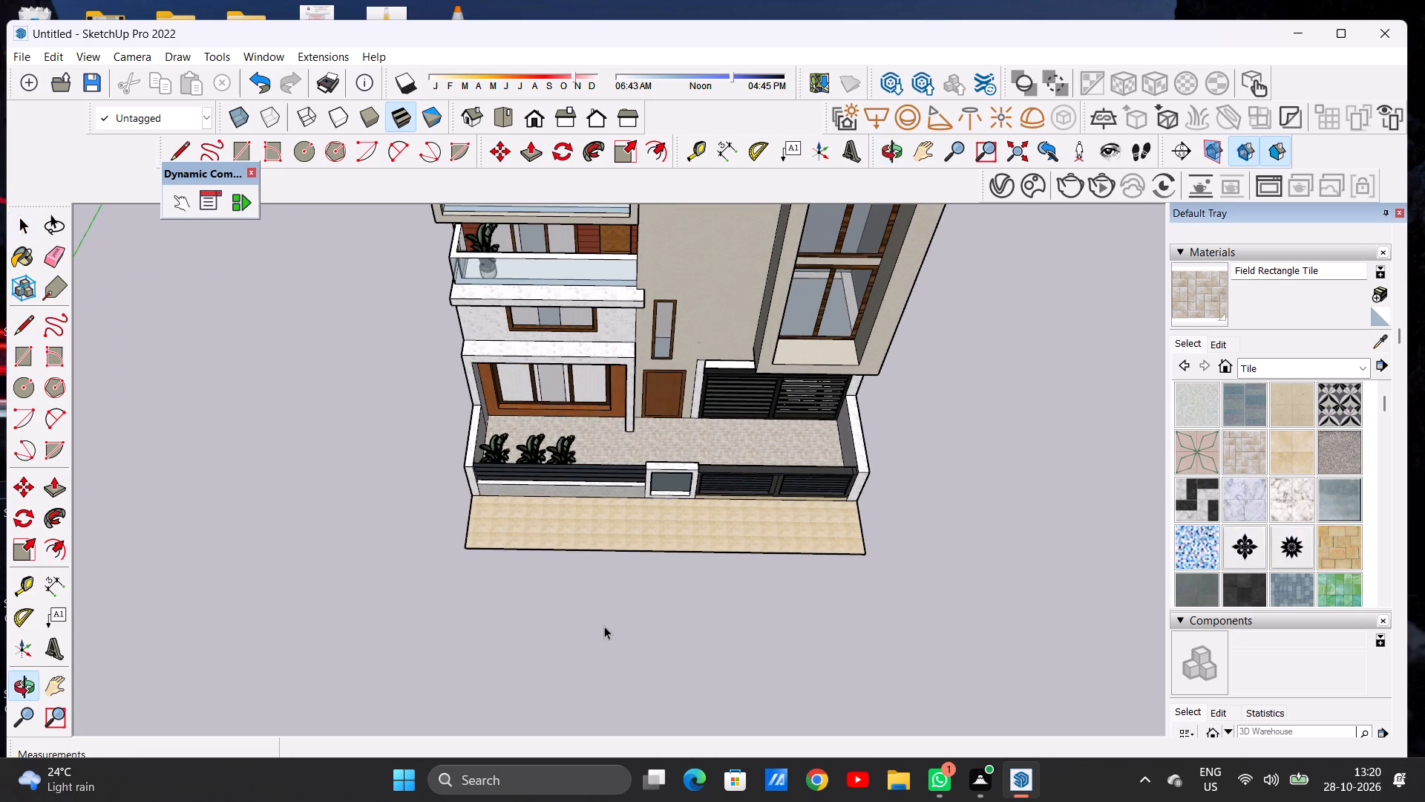
key("r")
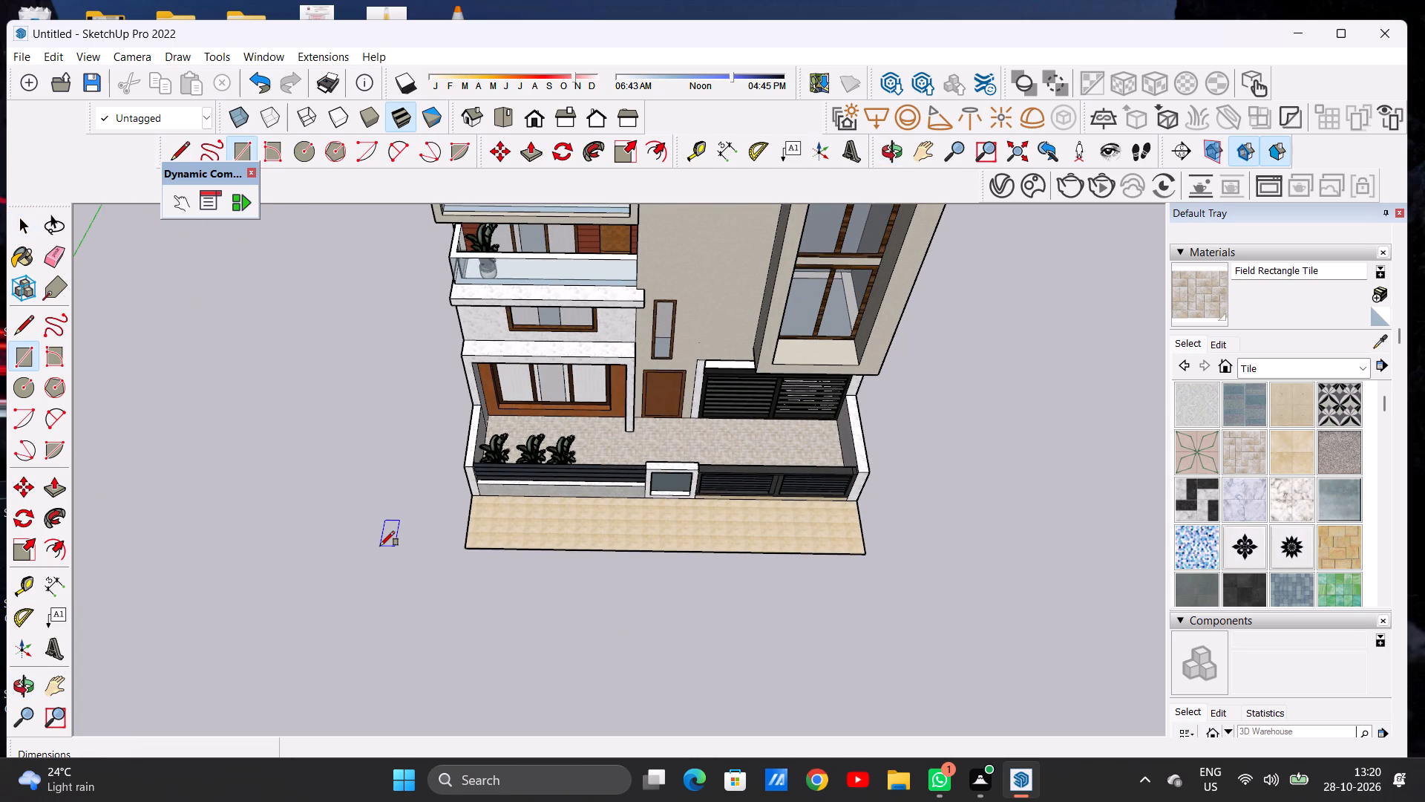
left_click(367, 560)
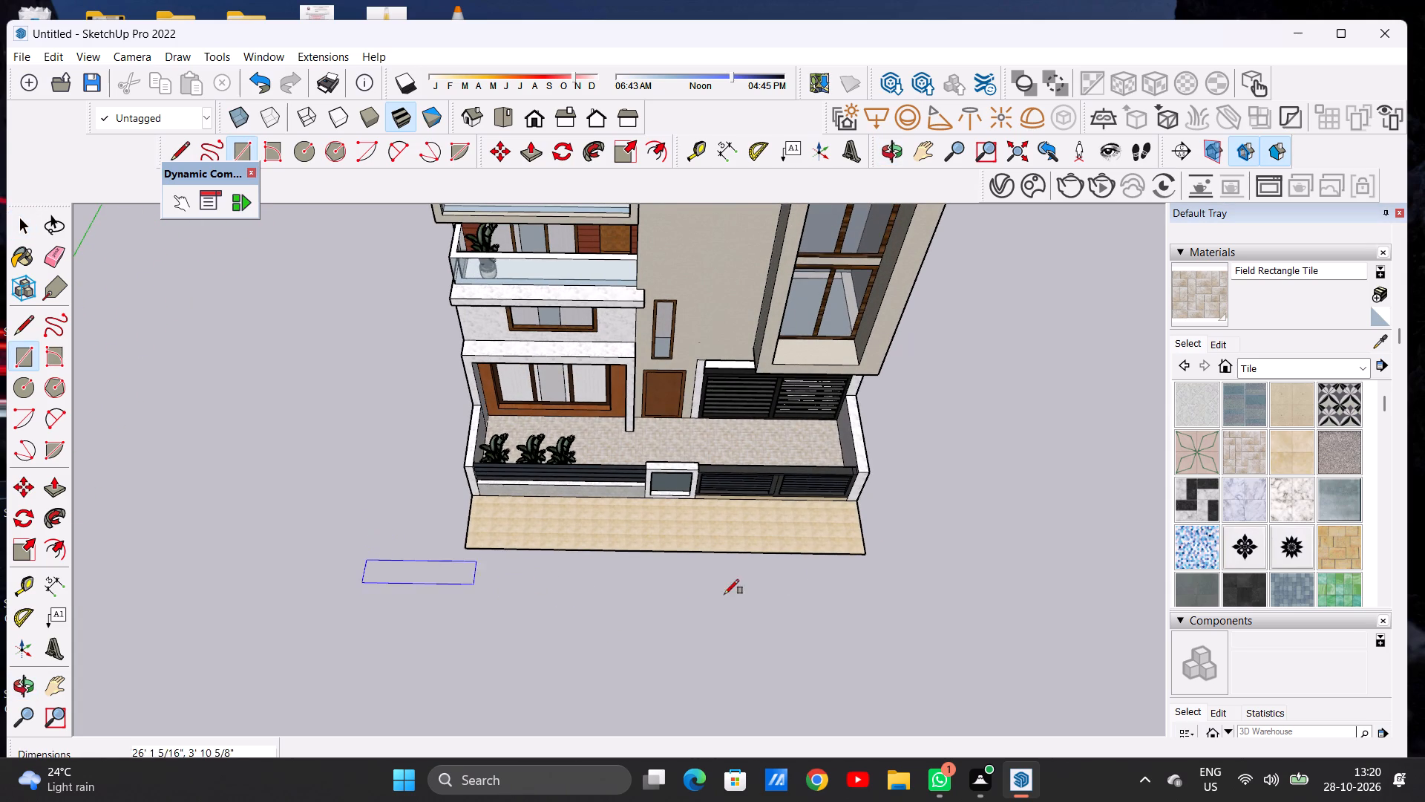
scroll(929, 550, "down", 8)
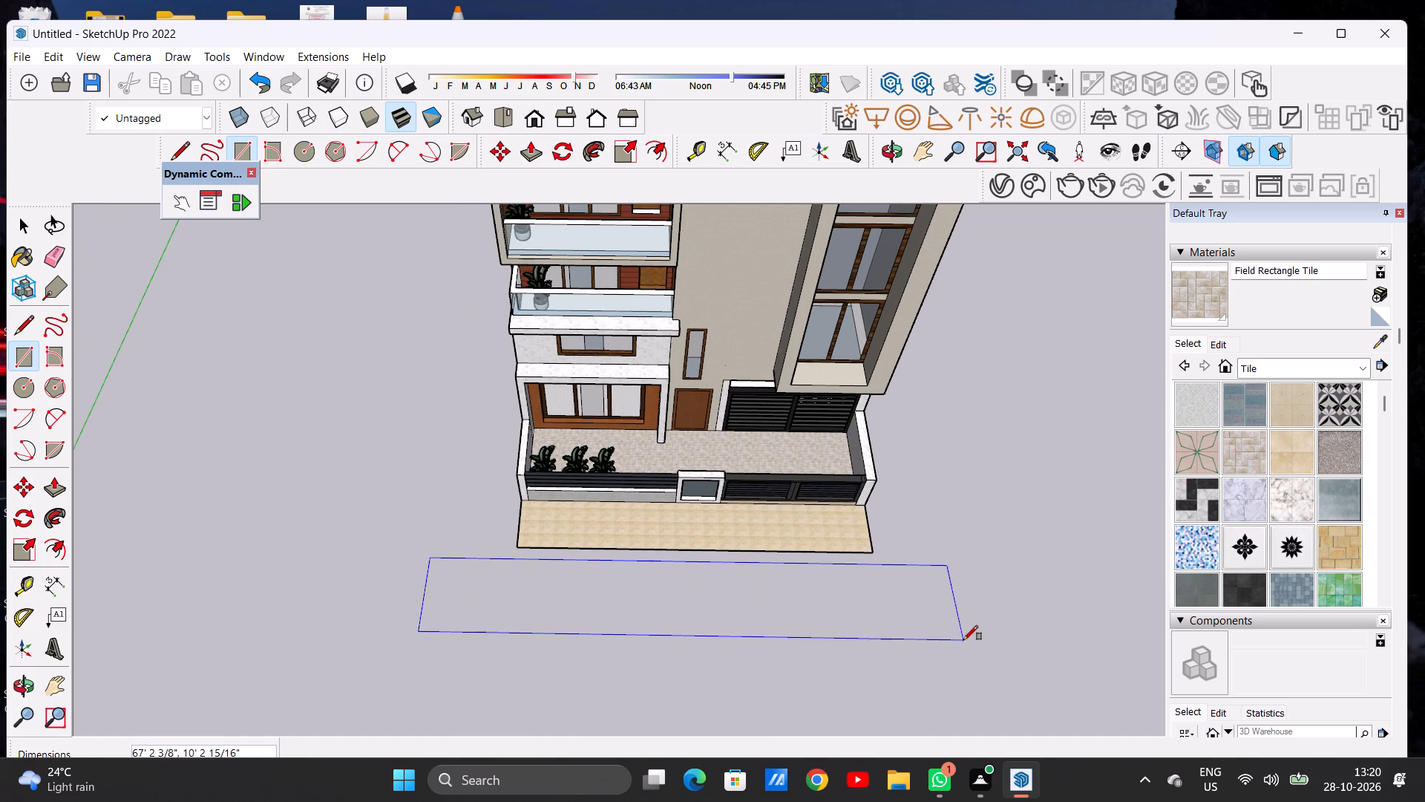
left_click(1002, 667)
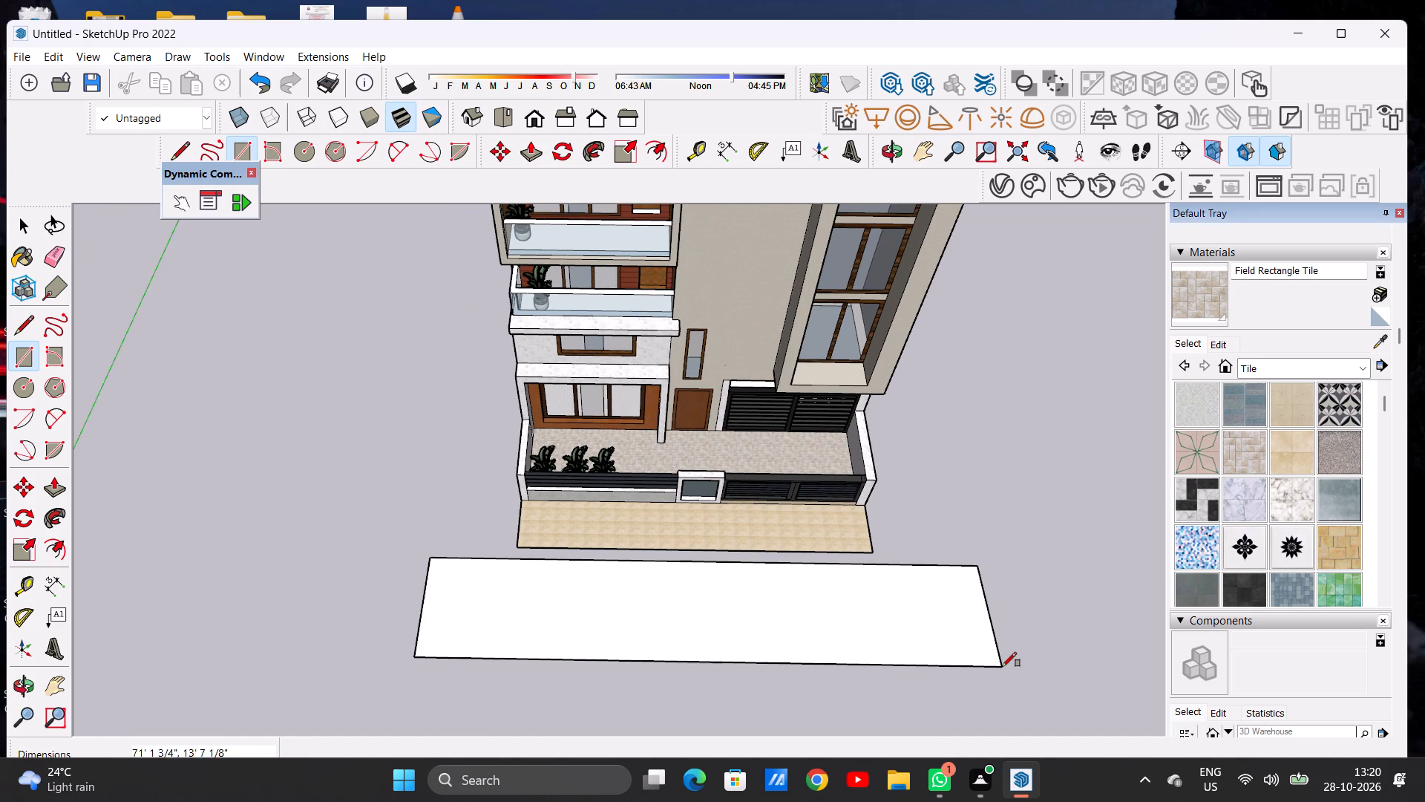
key("space")
key("space")
Examine the blank road rectangle against the whole house from the front and from above.
scroll(596, 552, "down", 4)
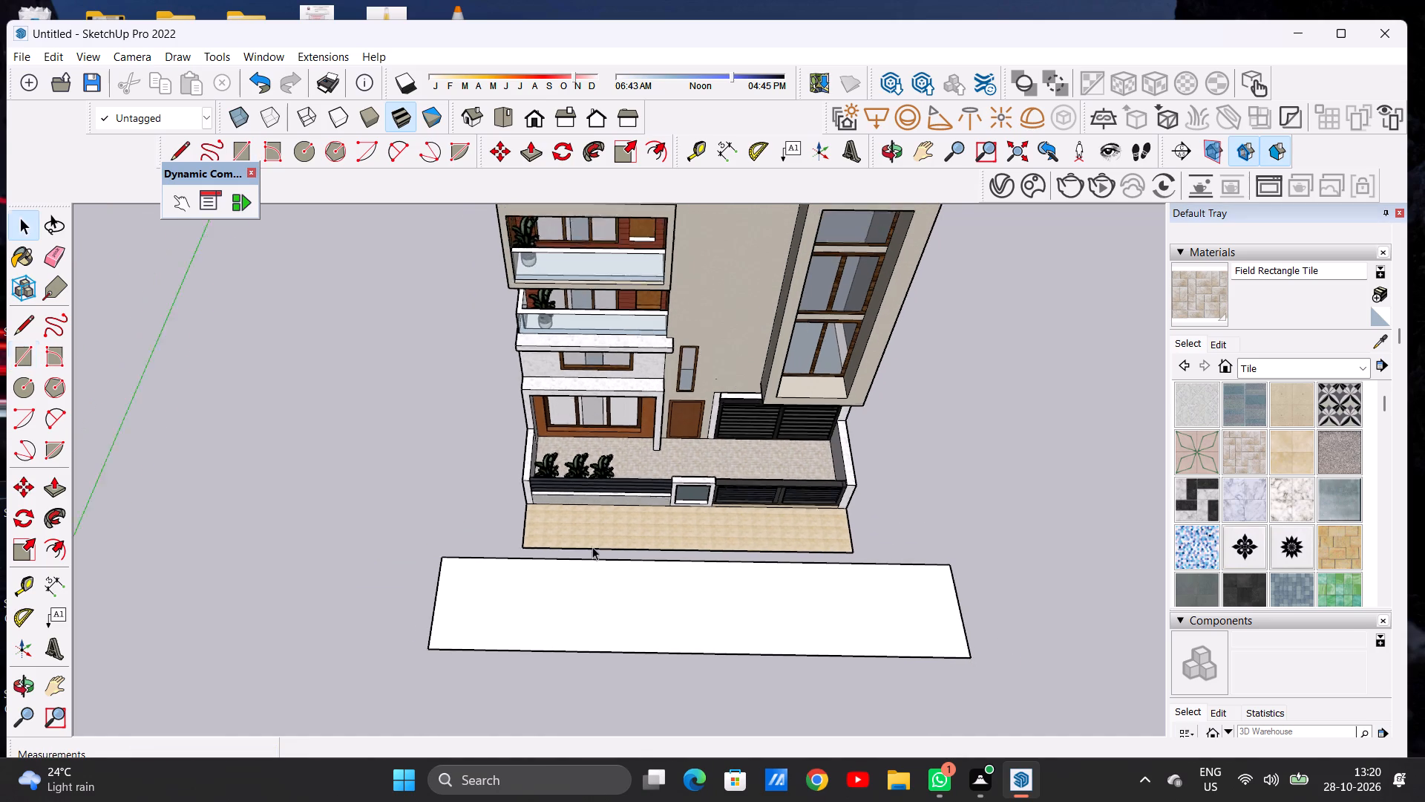
scroll(592, 547, "down", 3)
middle_click_drag(659, 599, 649, 454)
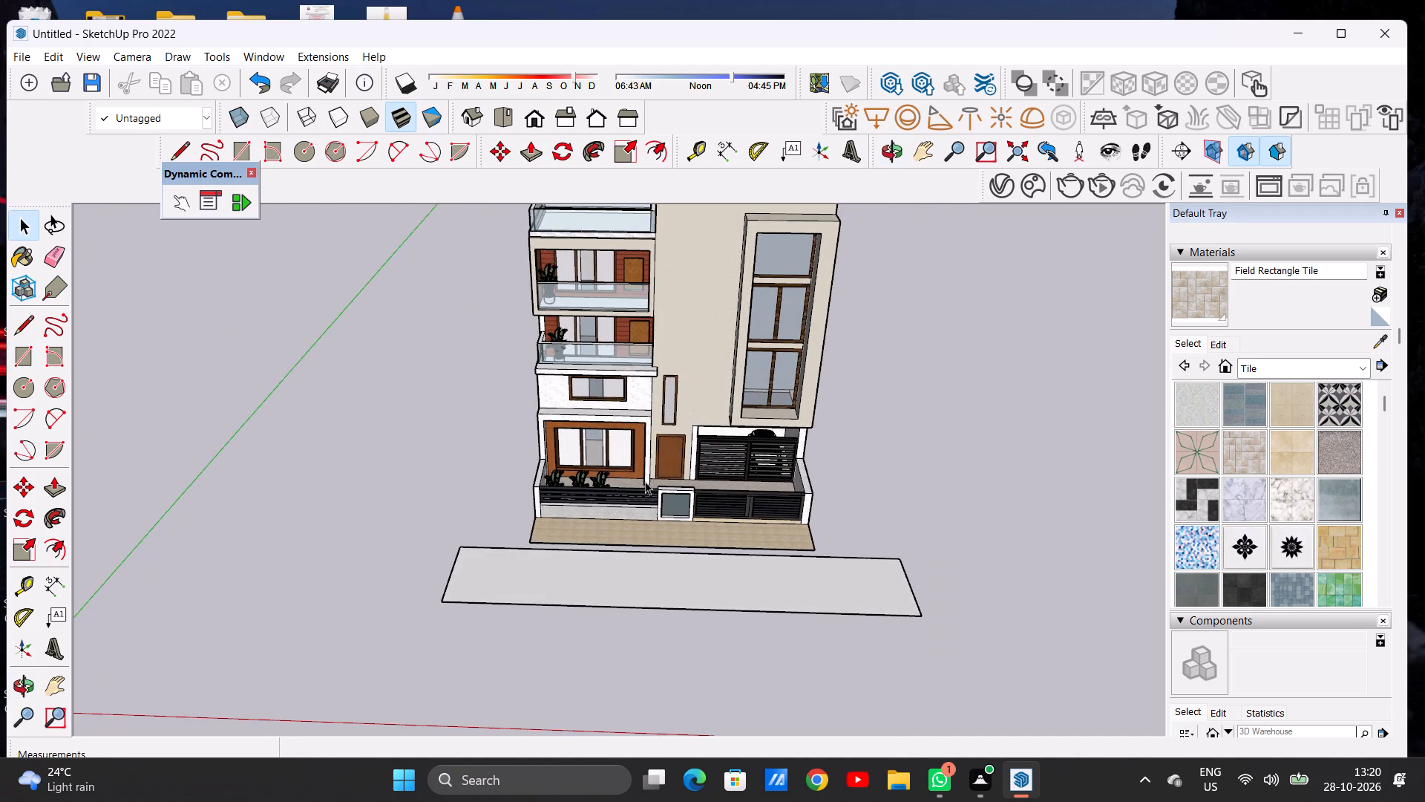
scroll(648, 544, "down", 1)
scroll(648, 548, "up", 1)
scroll(648, 551, "down", 3)
middle_click_drag(645, 539, 652, 649)
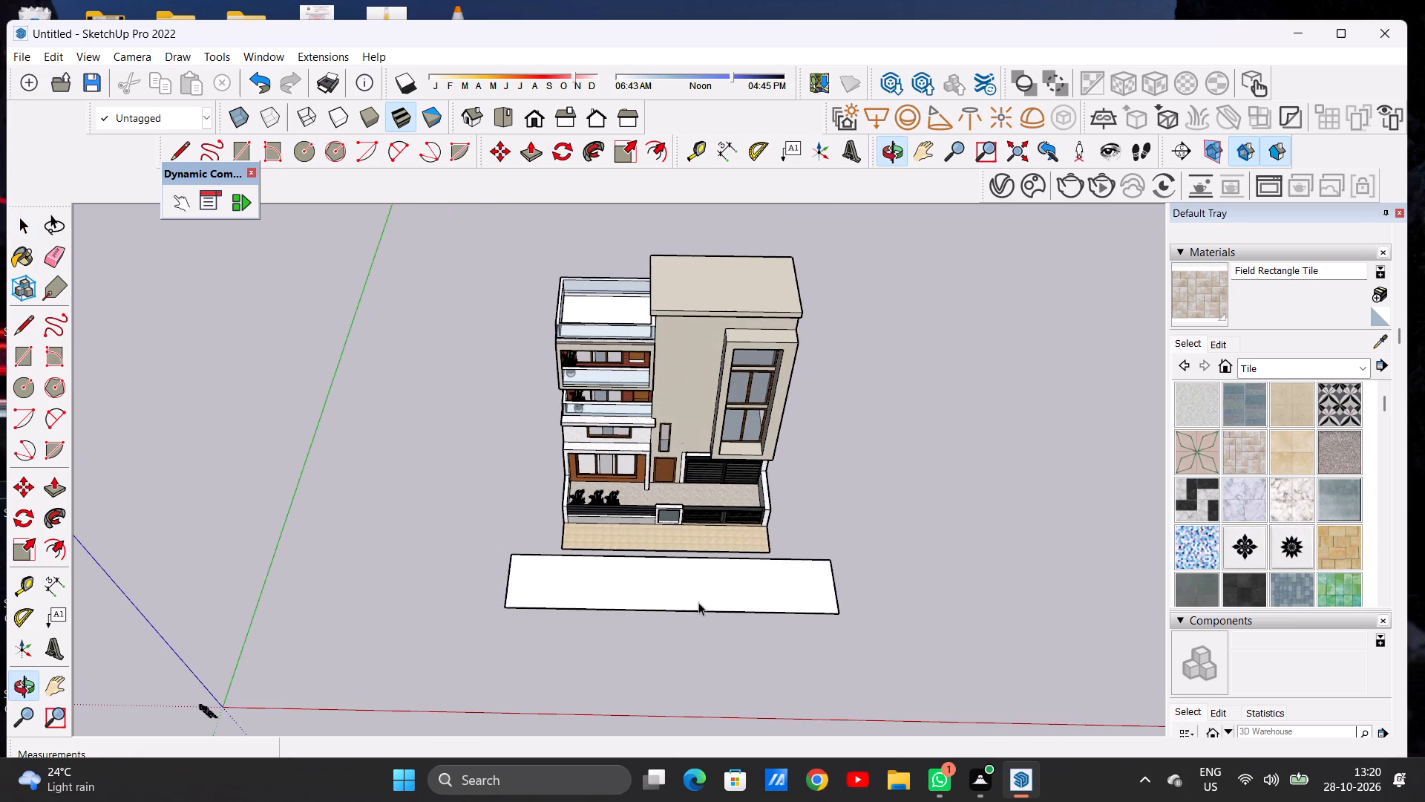
middle_click_drag(698, 602, 668, 630)
scroll(709, 604, "up", 1)
scroll(709, 604, "down", 1)
scroll(709, 604, "up", 2)
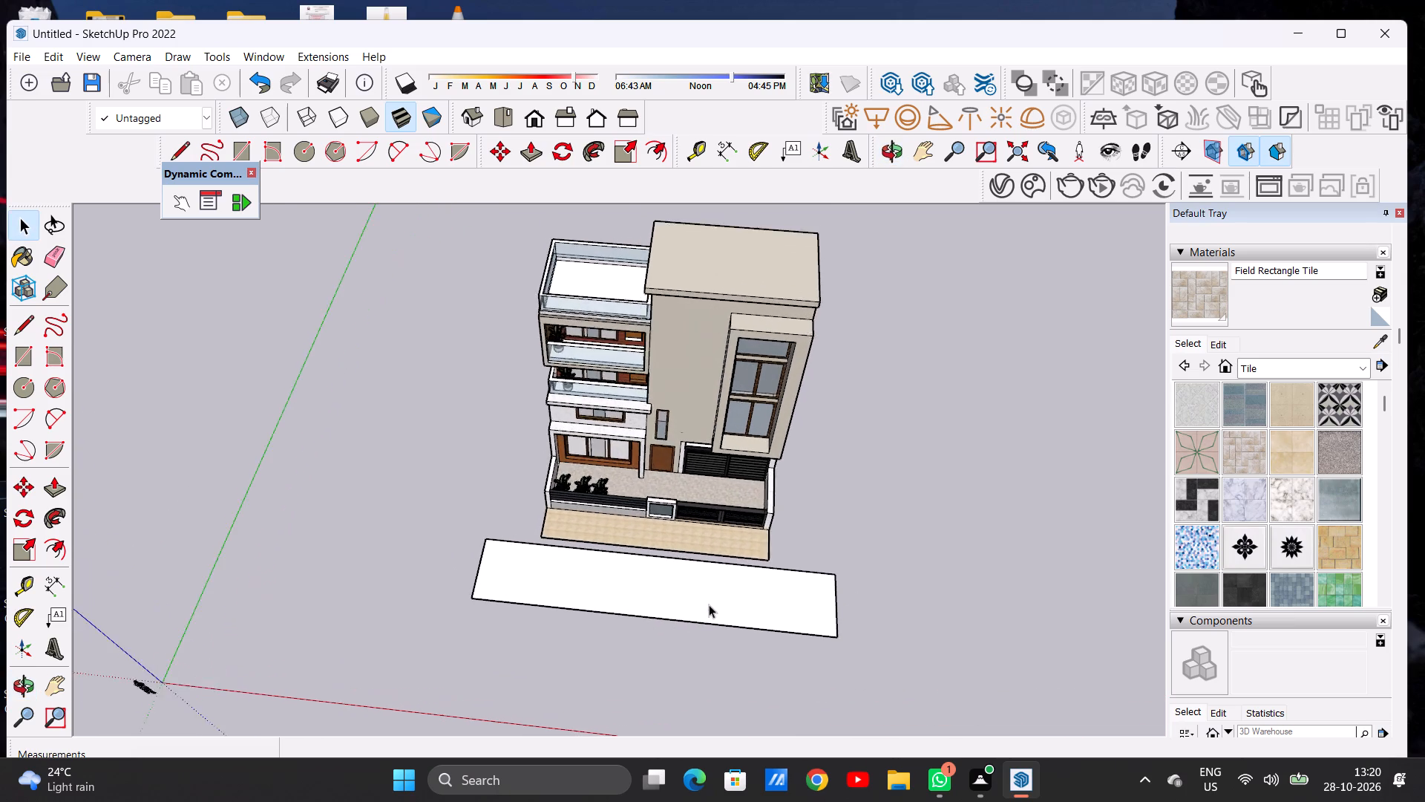
scroll(709, 604, "up", 2)
middle_click_drag(678, 614, 687, 625)
middle_click(698, 625)
scroll(698, 599, "up", 1)
scroll(698, 599, "down", 1)
scroll(698, 599, "up", 3)
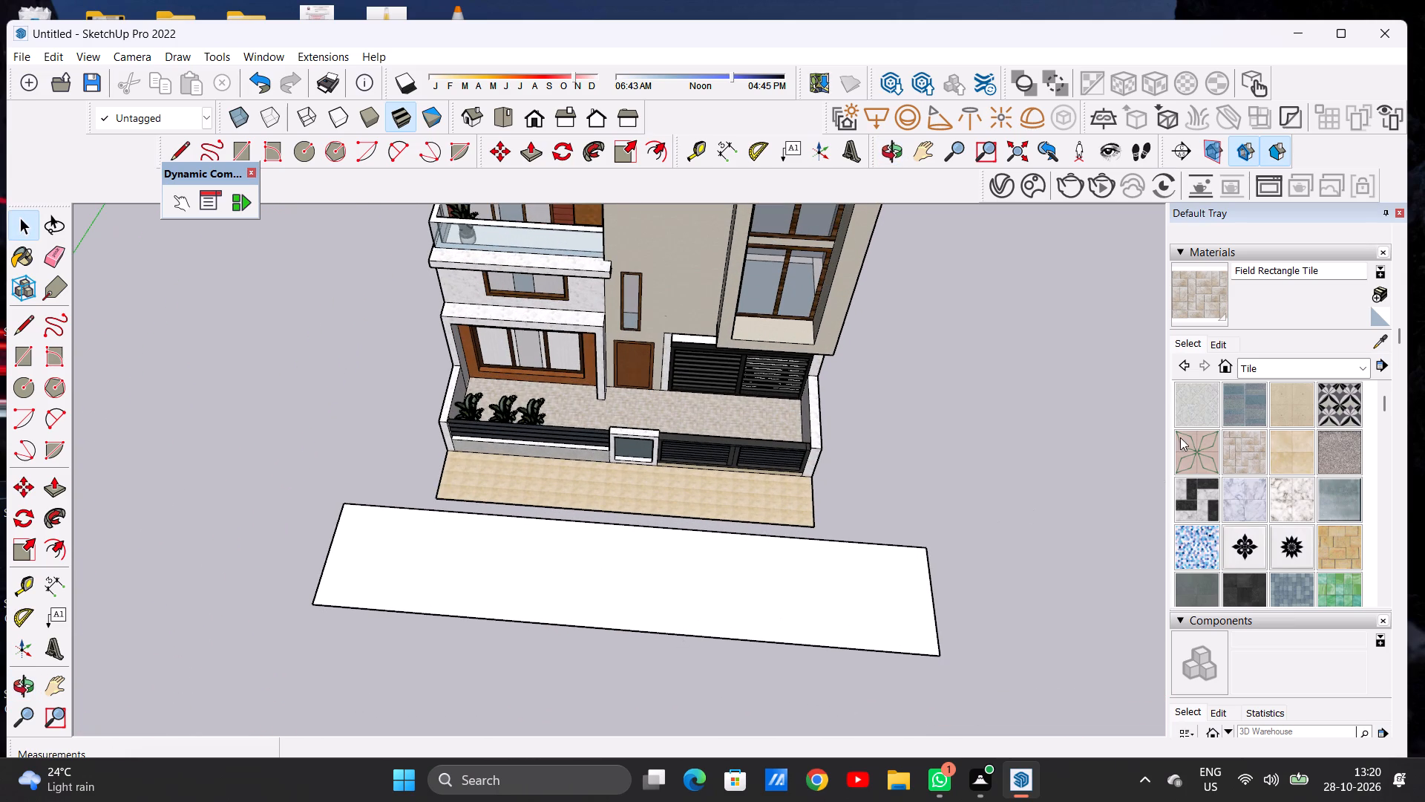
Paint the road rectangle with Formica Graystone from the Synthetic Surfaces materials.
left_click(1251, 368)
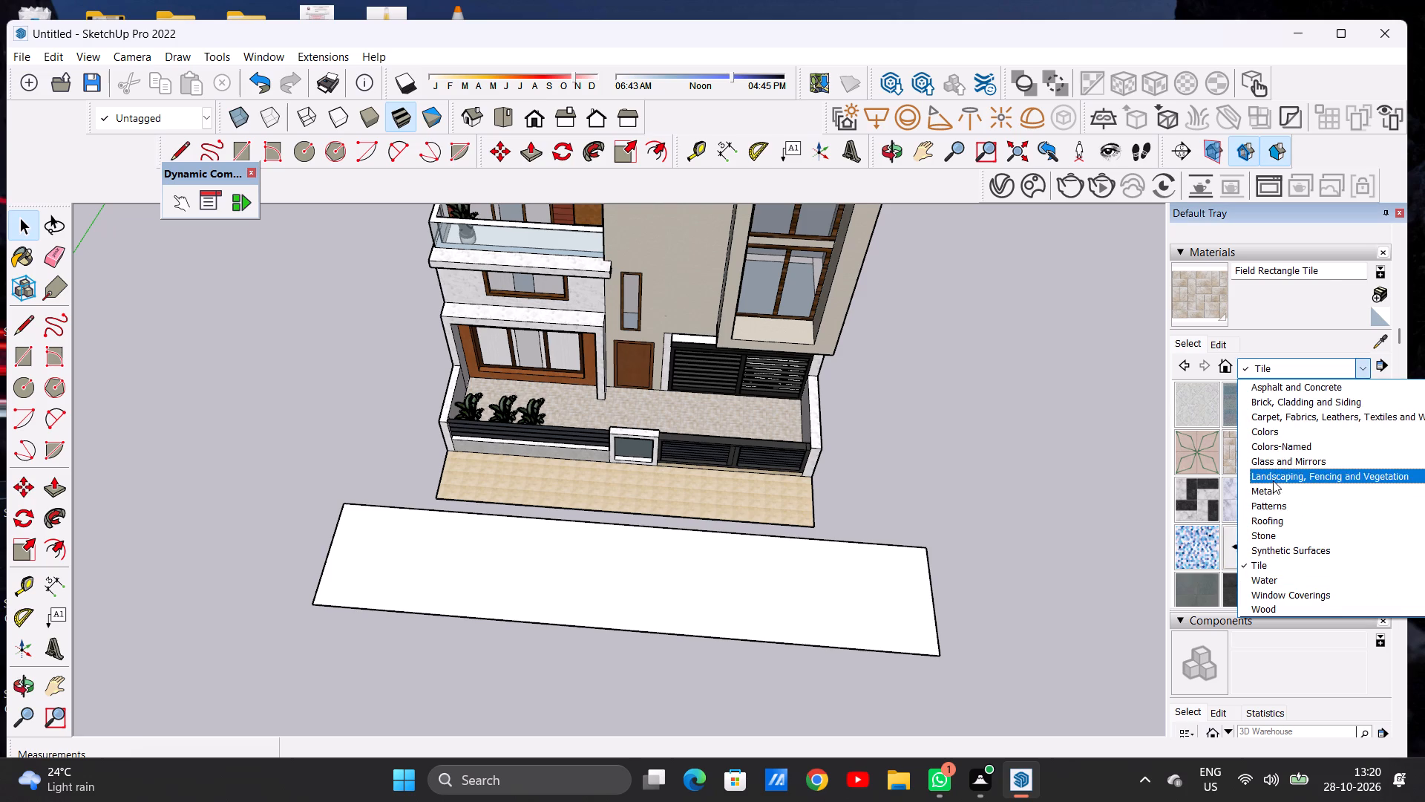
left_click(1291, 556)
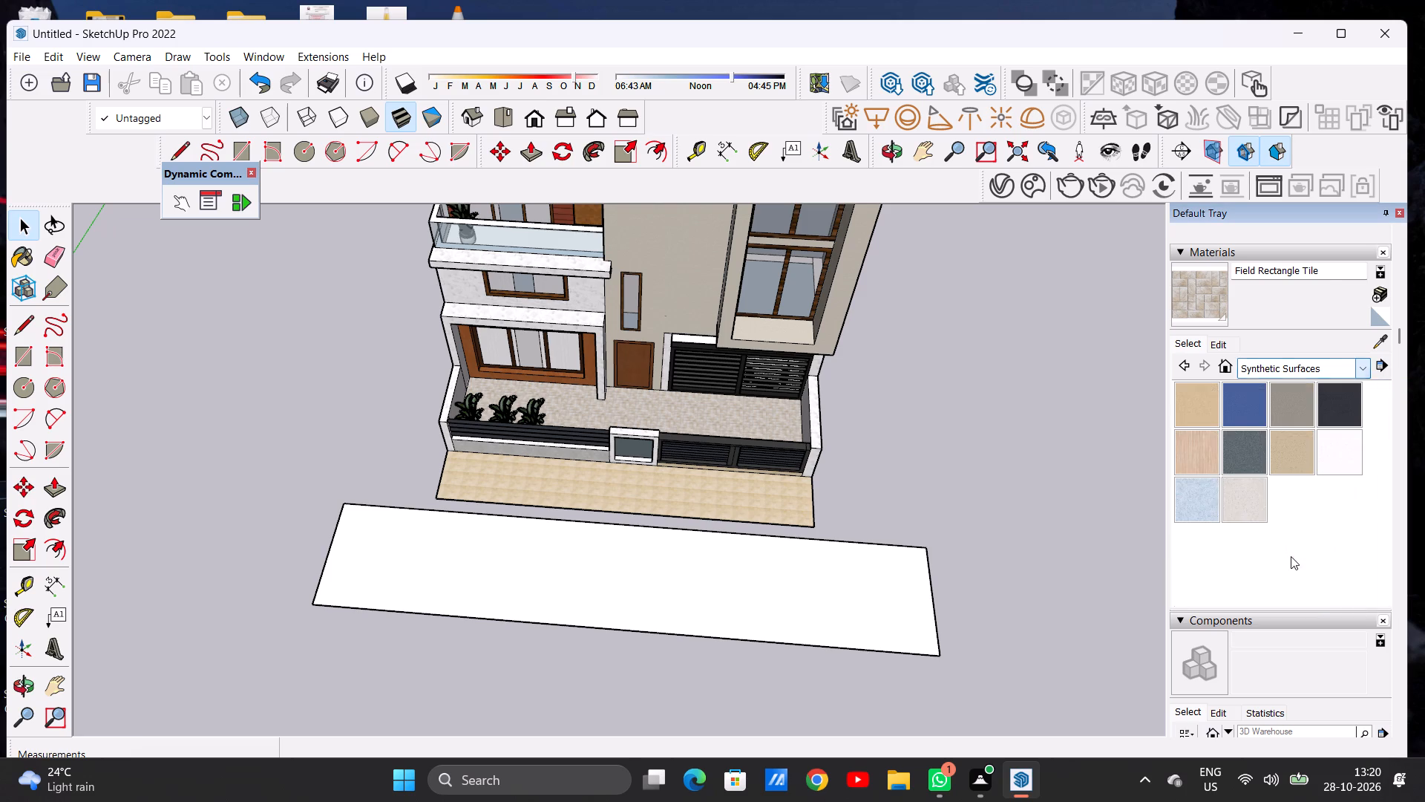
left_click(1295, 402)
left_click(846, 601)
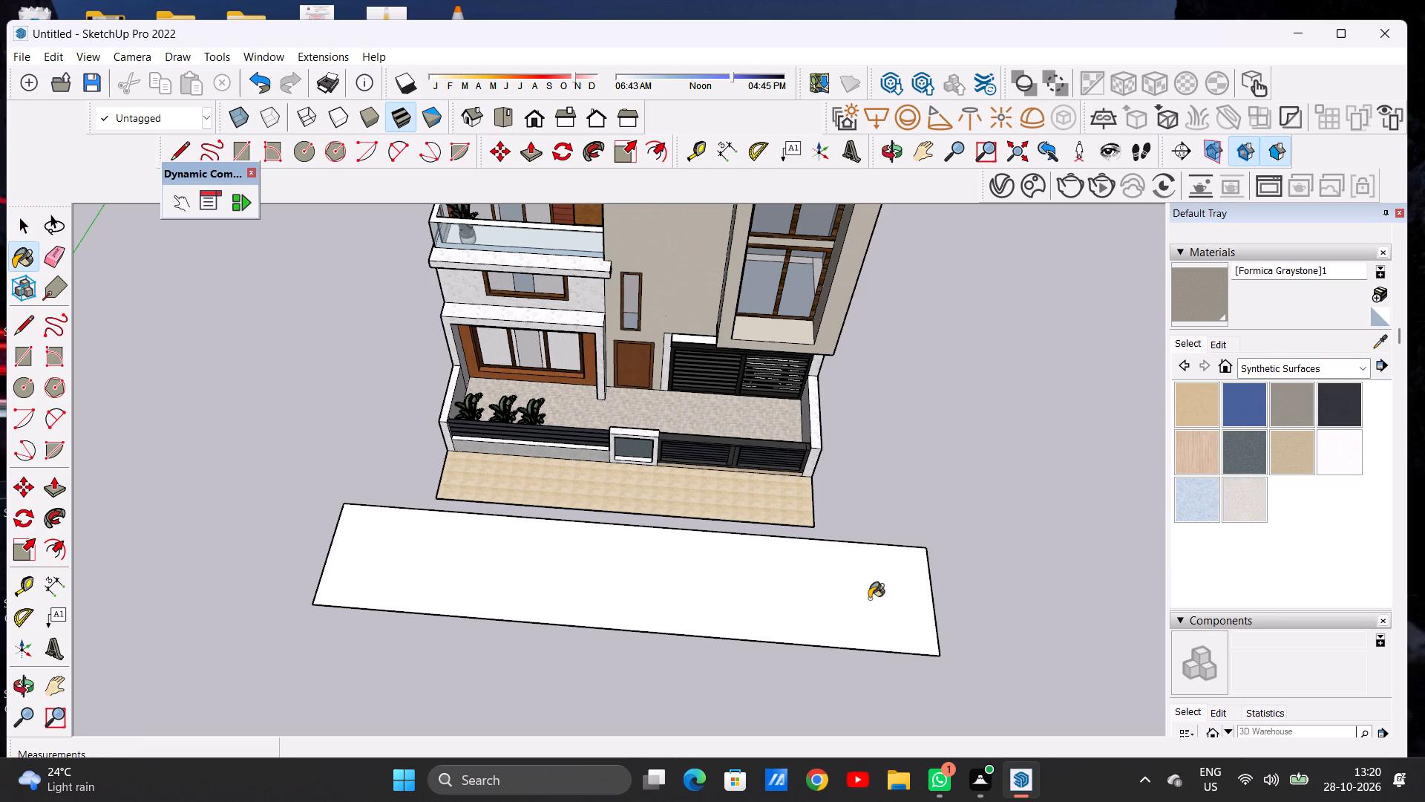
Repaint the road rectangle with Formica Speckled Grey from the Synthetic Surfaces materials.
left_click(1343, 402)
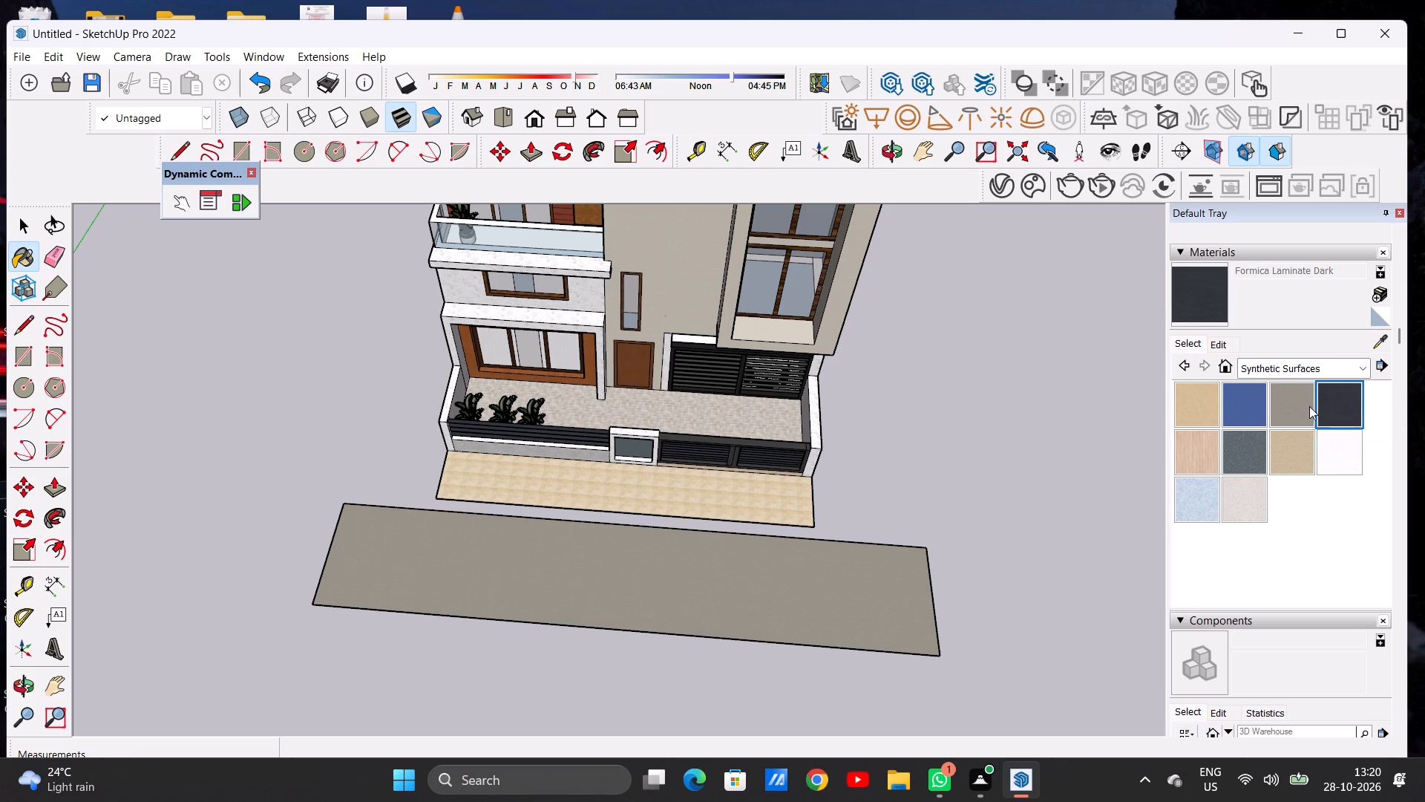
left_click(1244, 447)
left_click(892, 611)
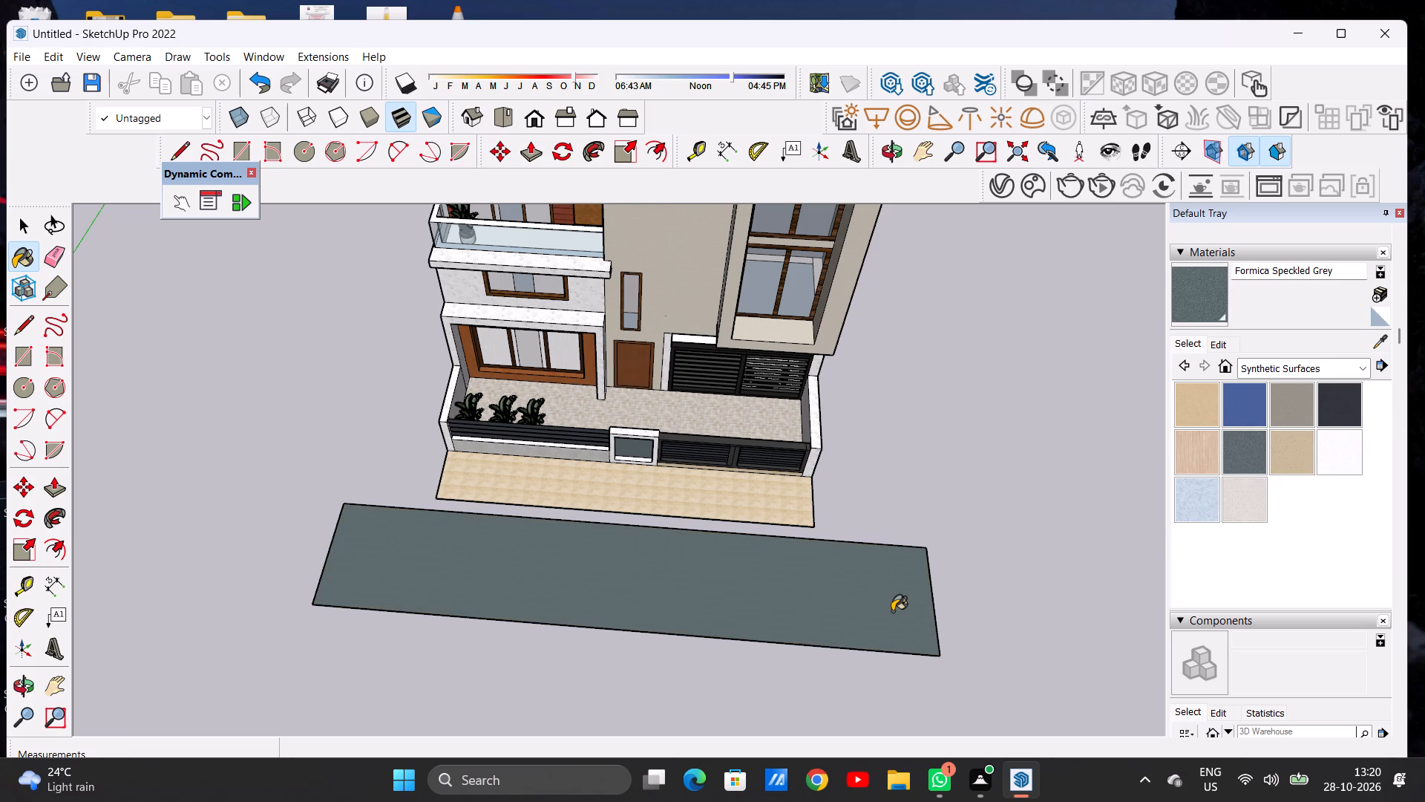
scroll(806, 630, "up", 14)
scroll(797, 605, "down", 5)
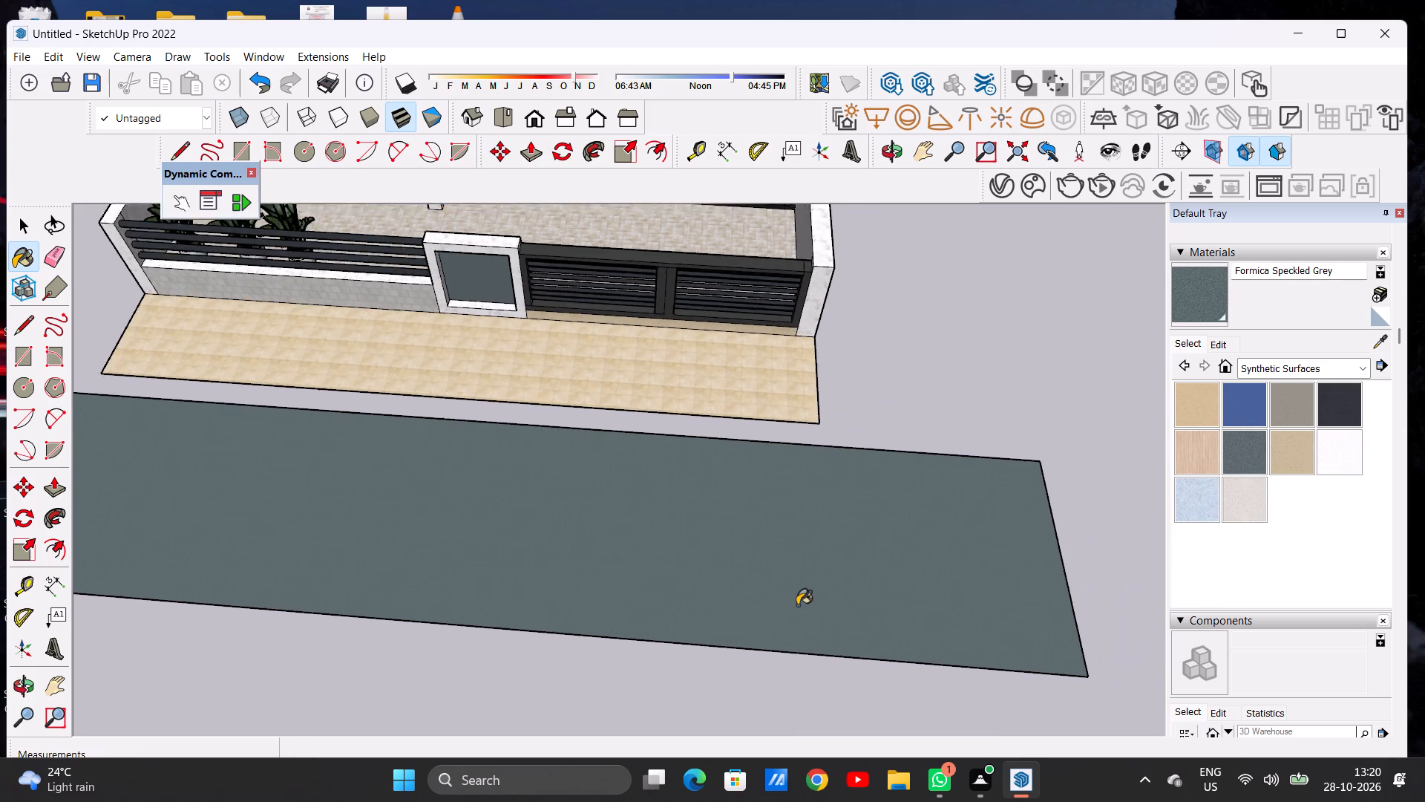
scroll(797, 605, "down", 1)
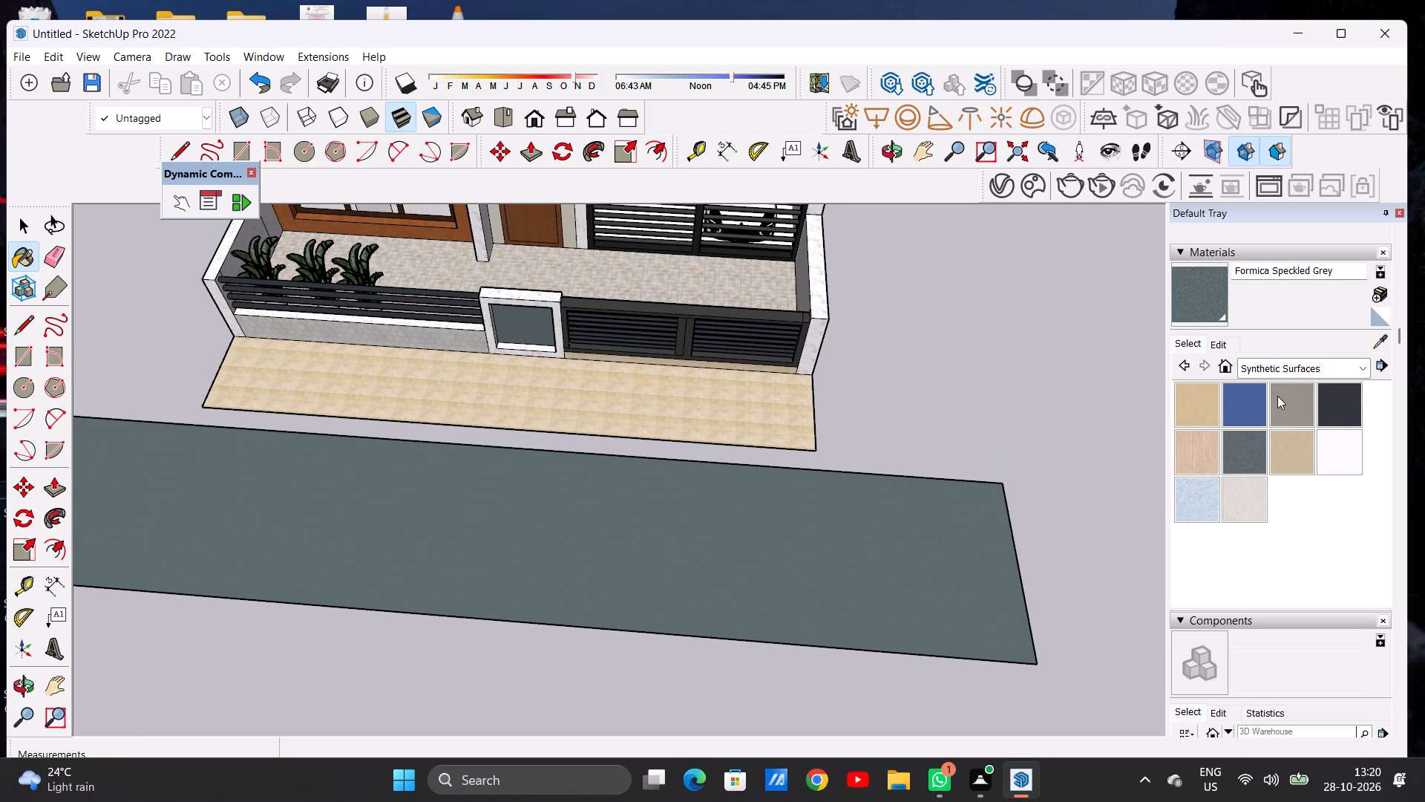
Paint the road rectangle with the grey Color M05 from the Colors materials.
left_click(1259, 367)
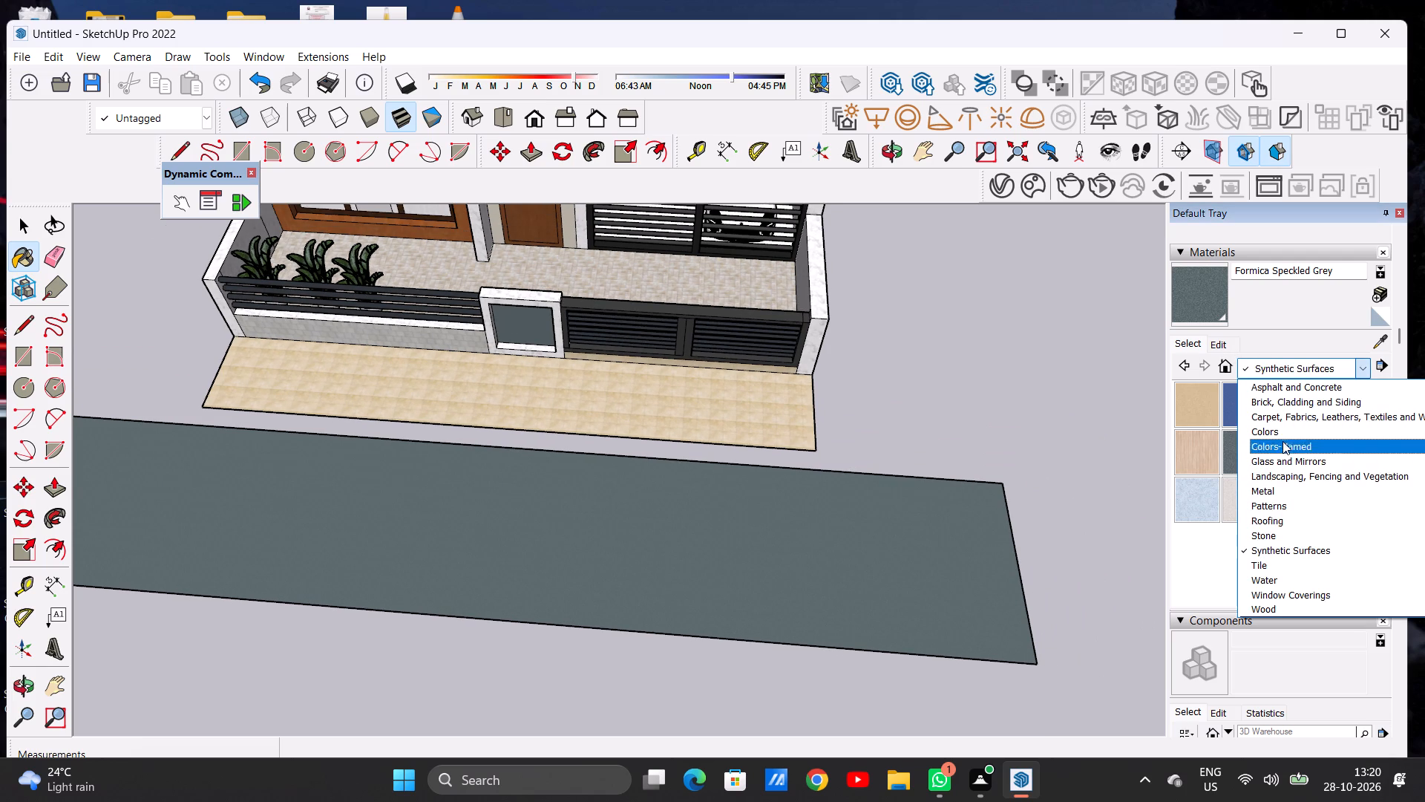
left_click(1274, 428)
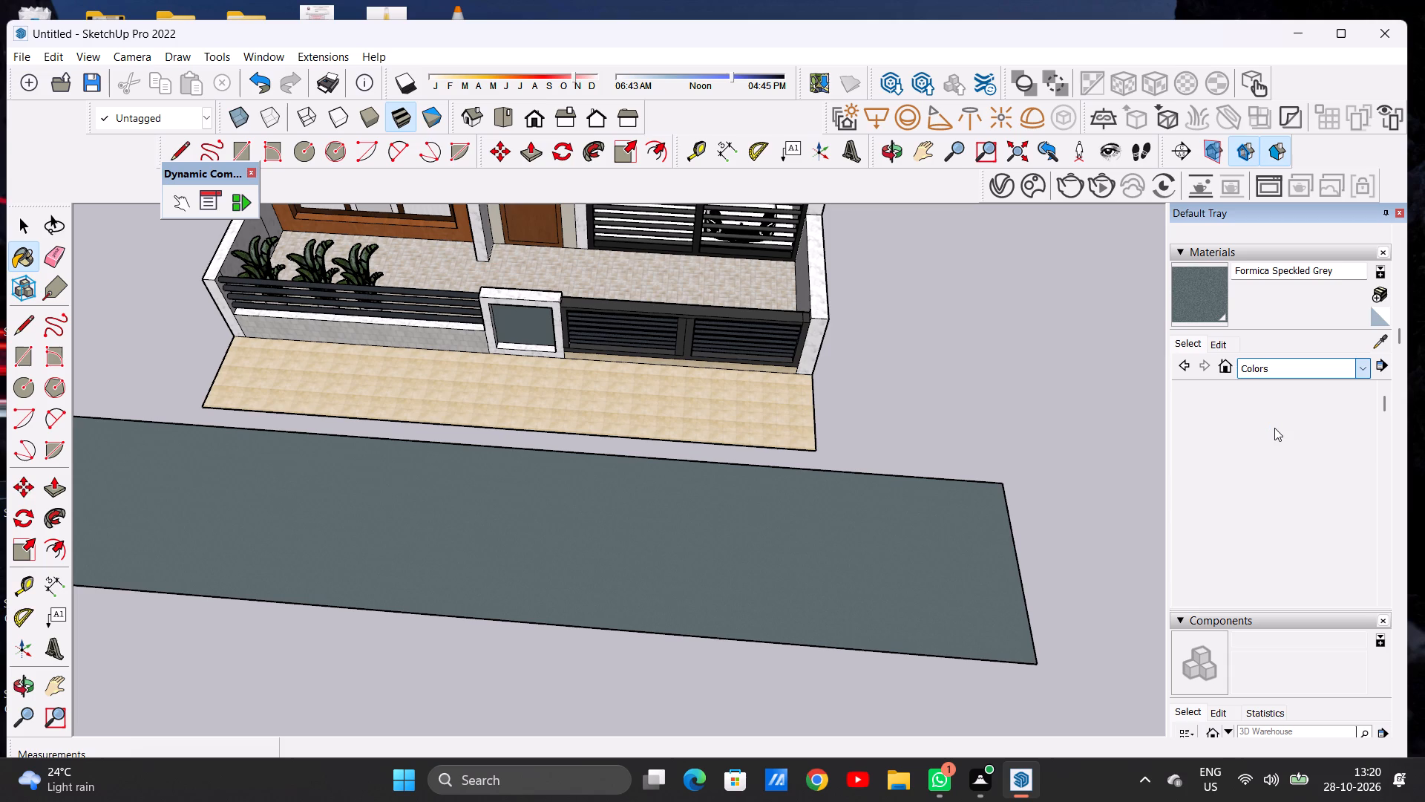
scroll(1259, 456, "down", 11)
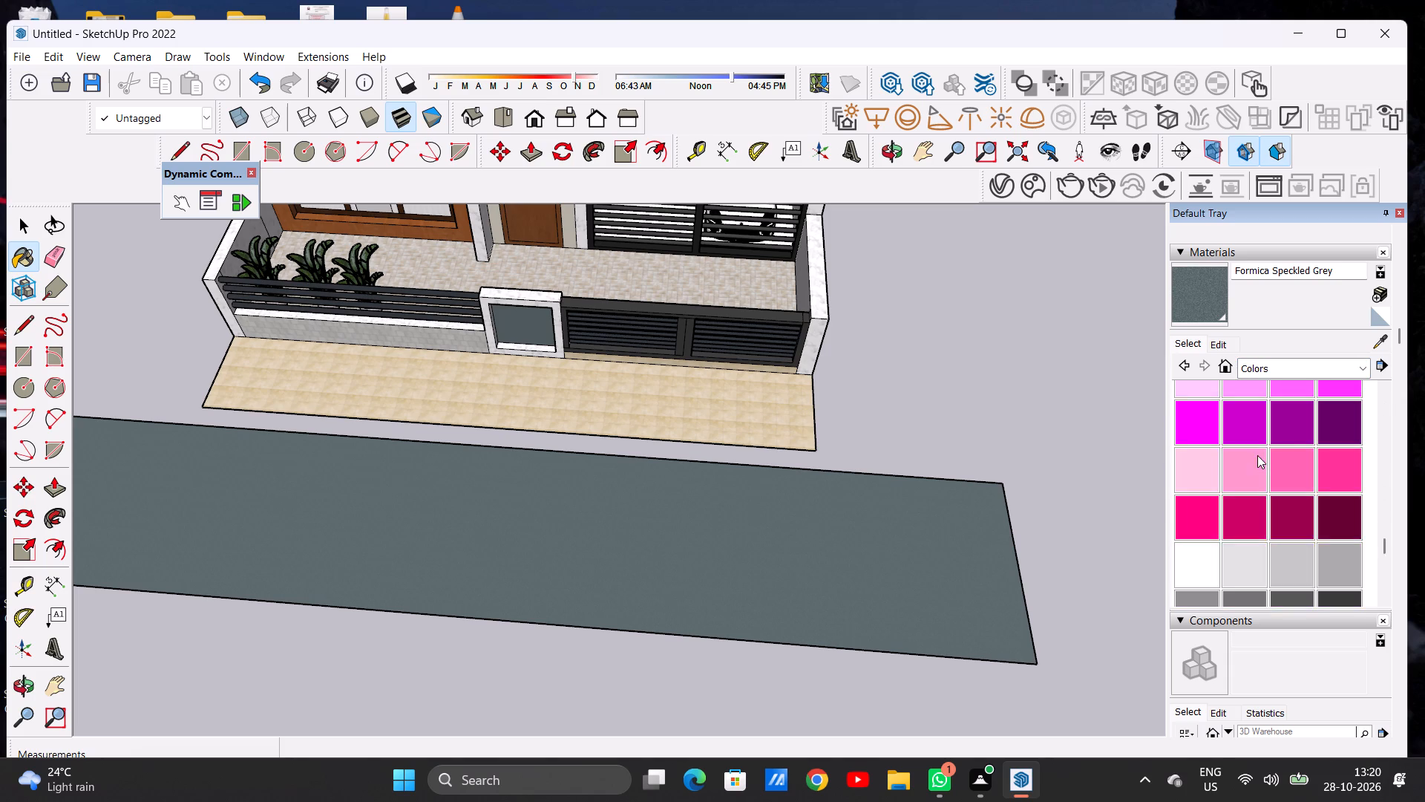
scroll(1257, 455, "down", 2)
left_click(1244, 437)
left_click(849, 608)
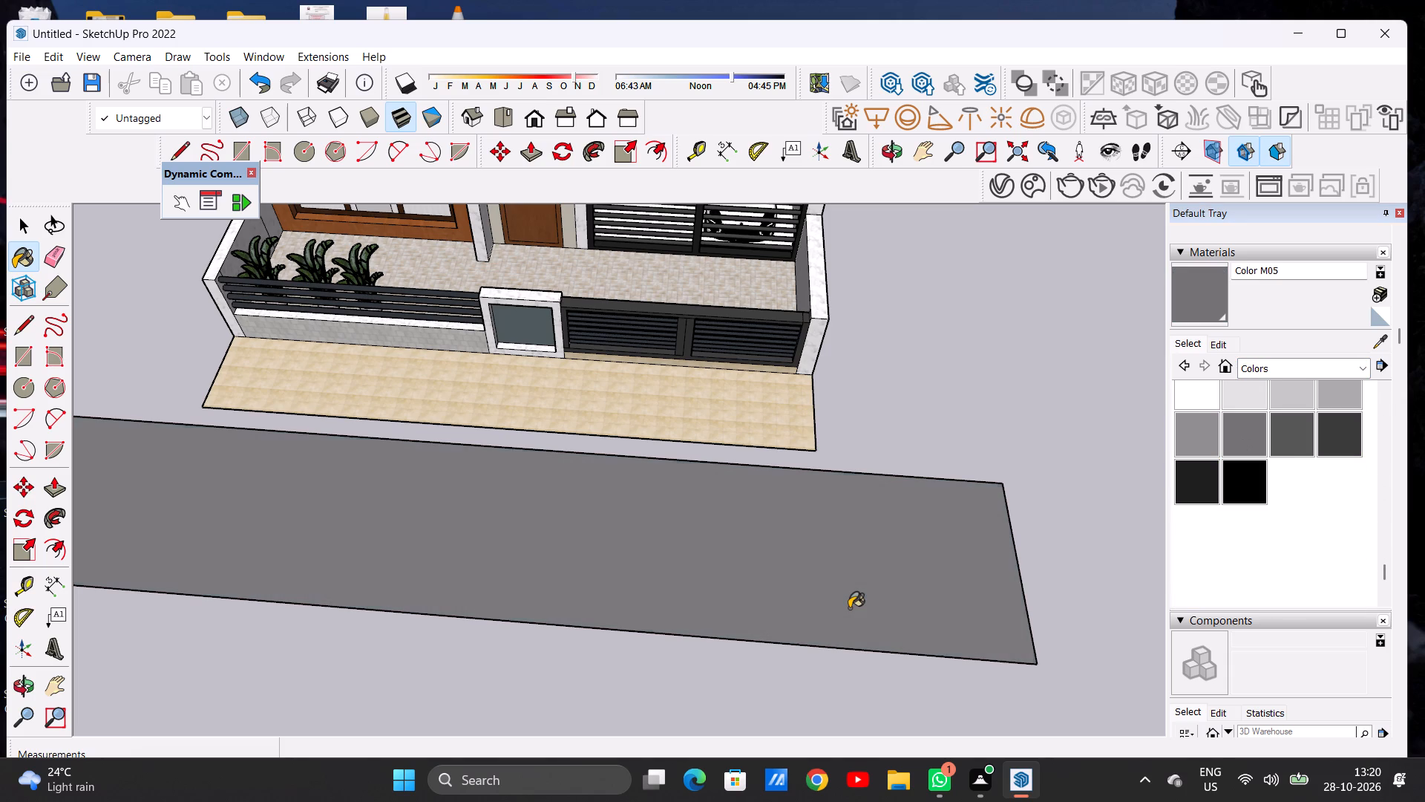
scroll(849, 608, "up", 1)
key("space")
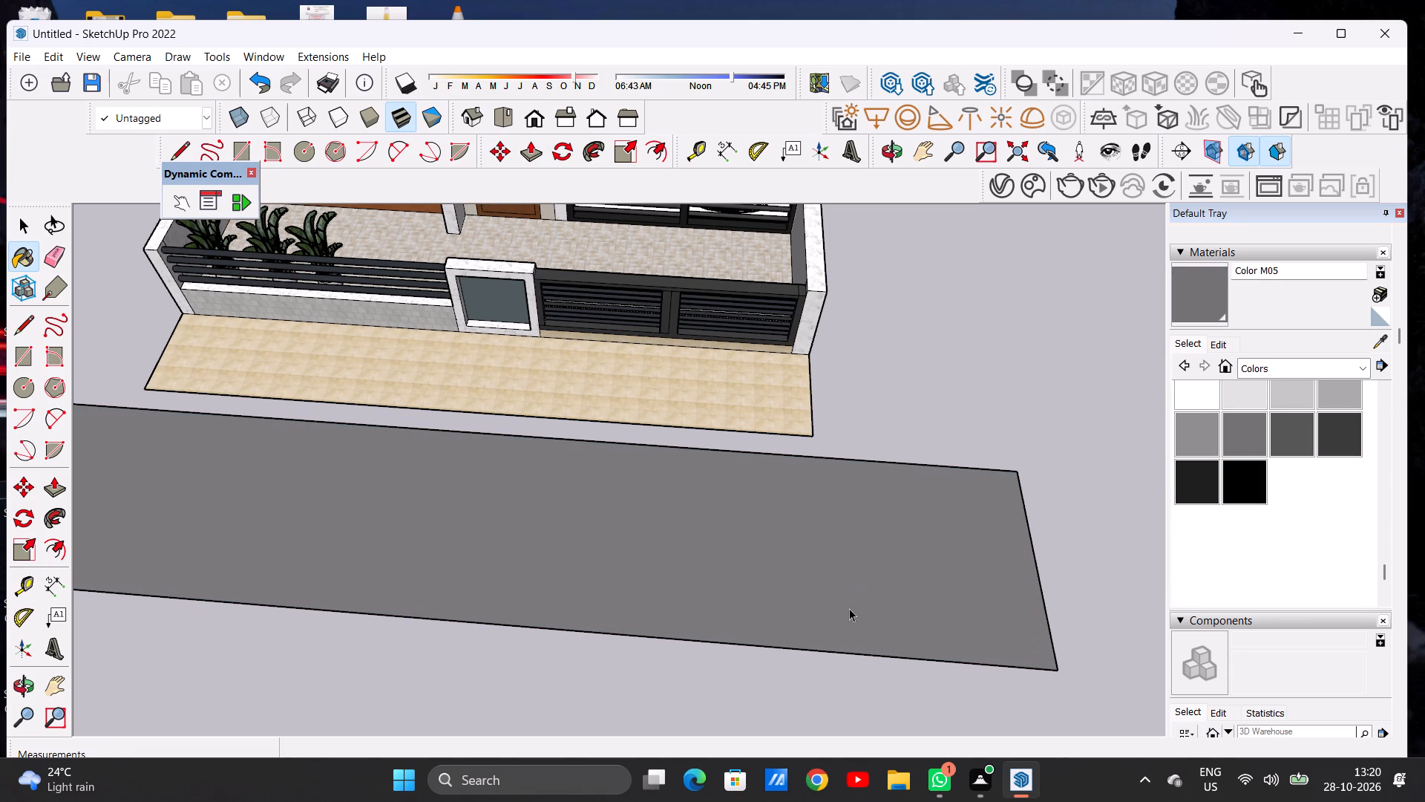
Draw a lane-marking rectangle about 16' by 2' on the road surface, near its end on the plant side.
type("R")
scroll(871, 571, "down", 7)
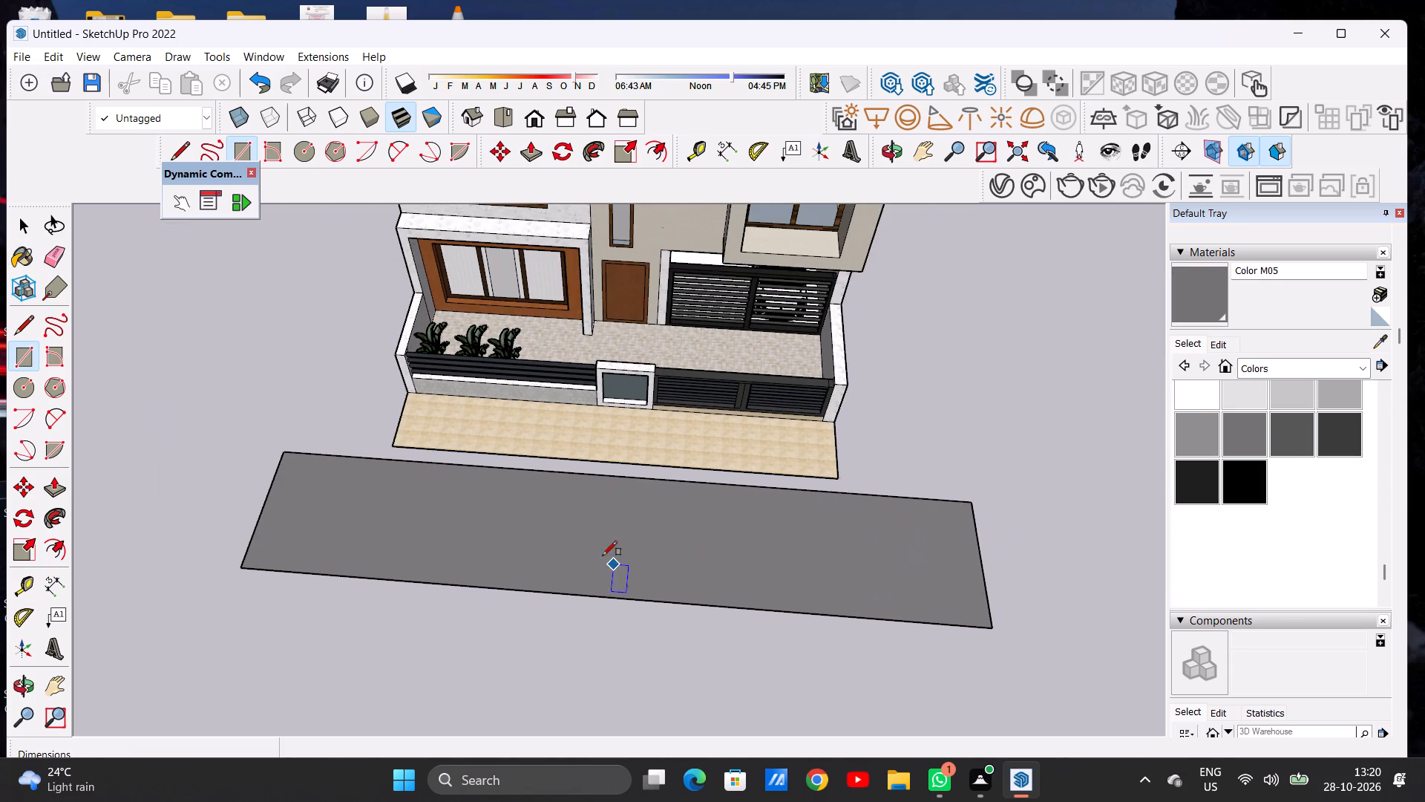
middle_click_drag(603, 555, 635, 582)
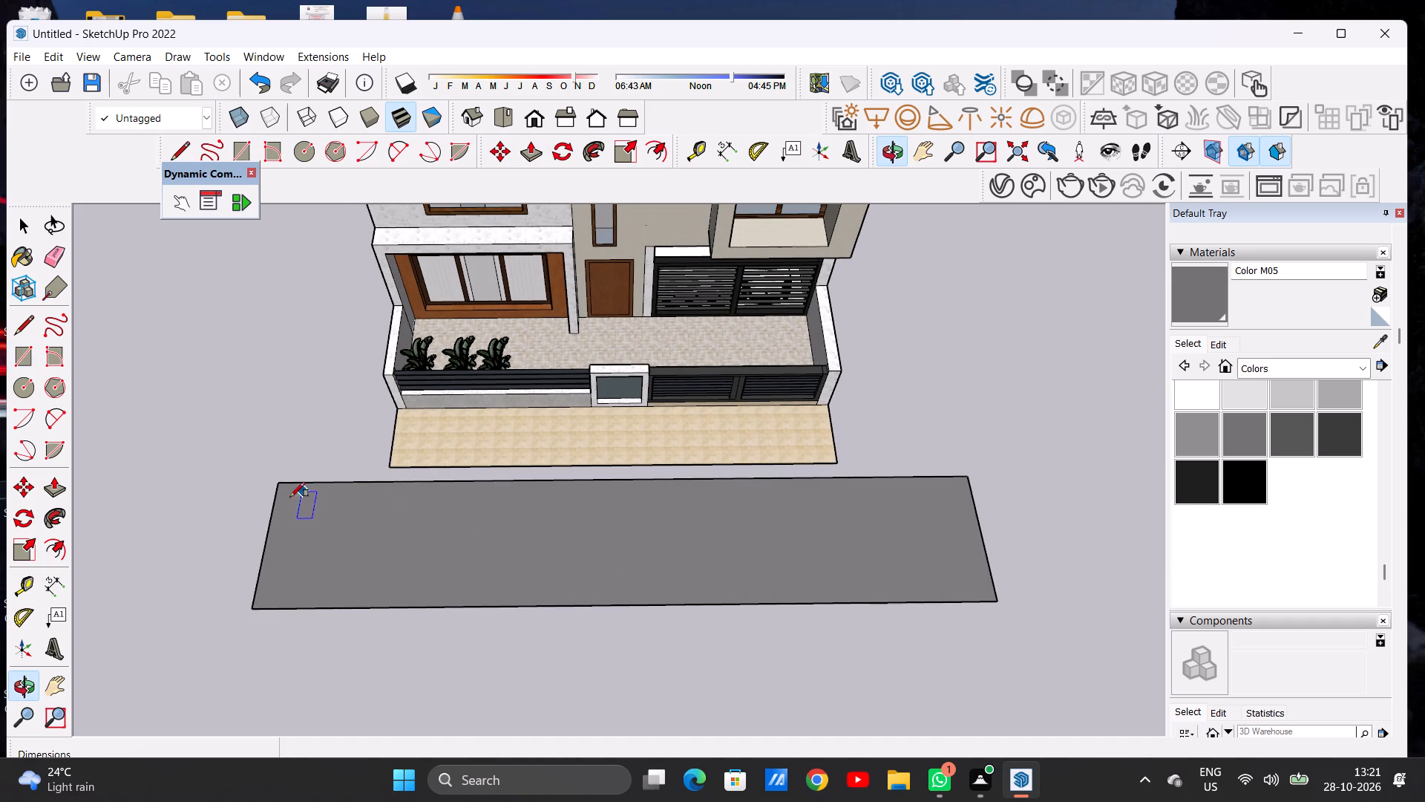
scroll(318, 516, "up", 1)
left_click(302, 519)
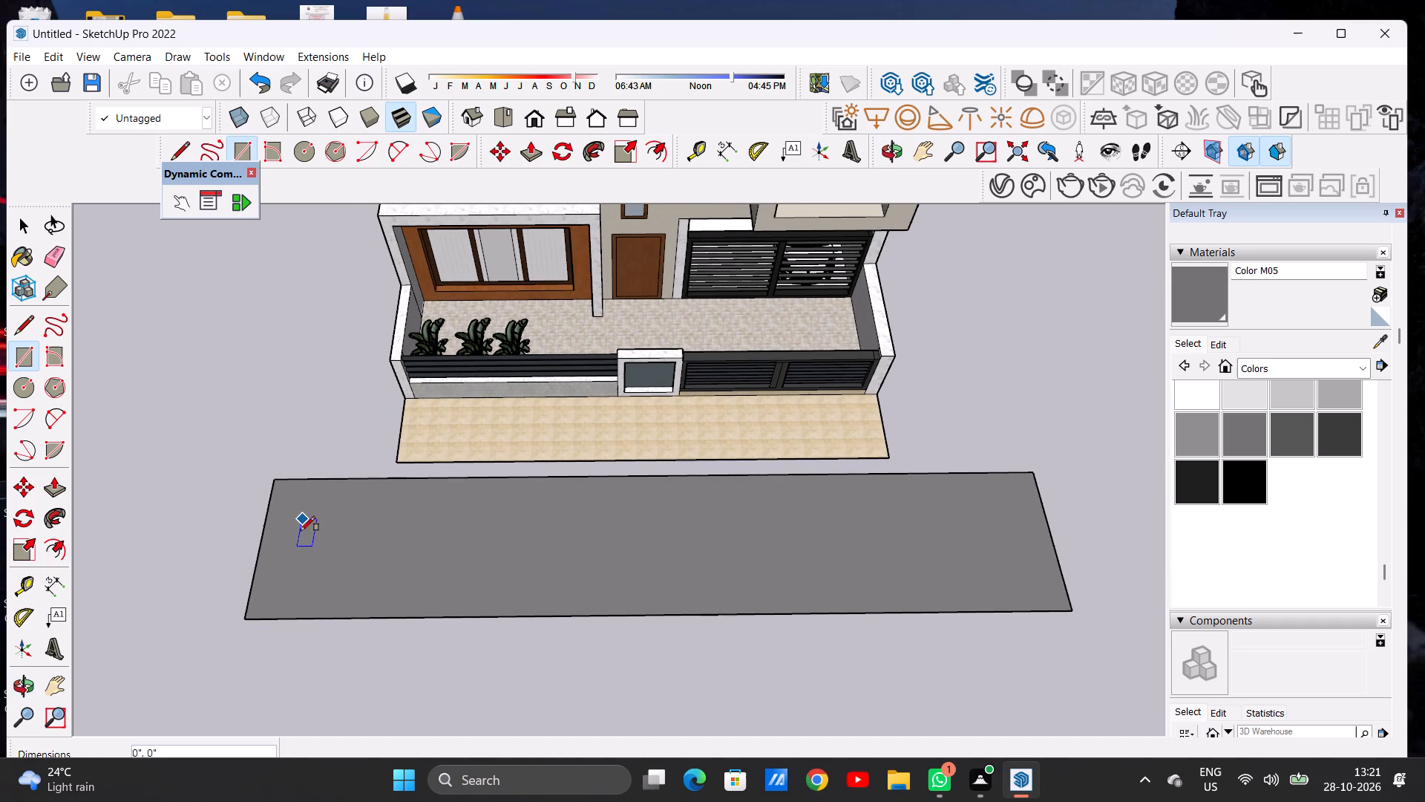
left_click(296, 555)
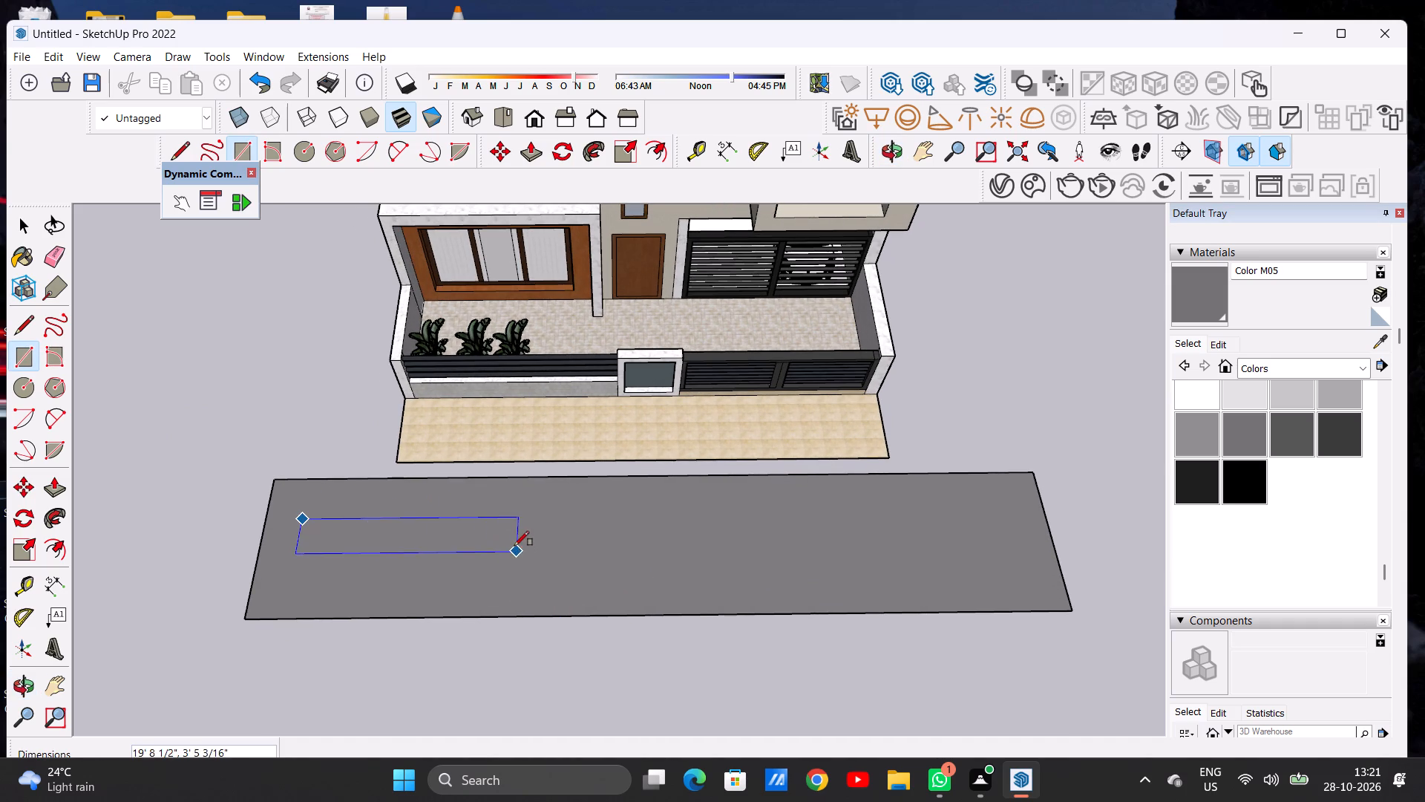
left_click(473, 540)
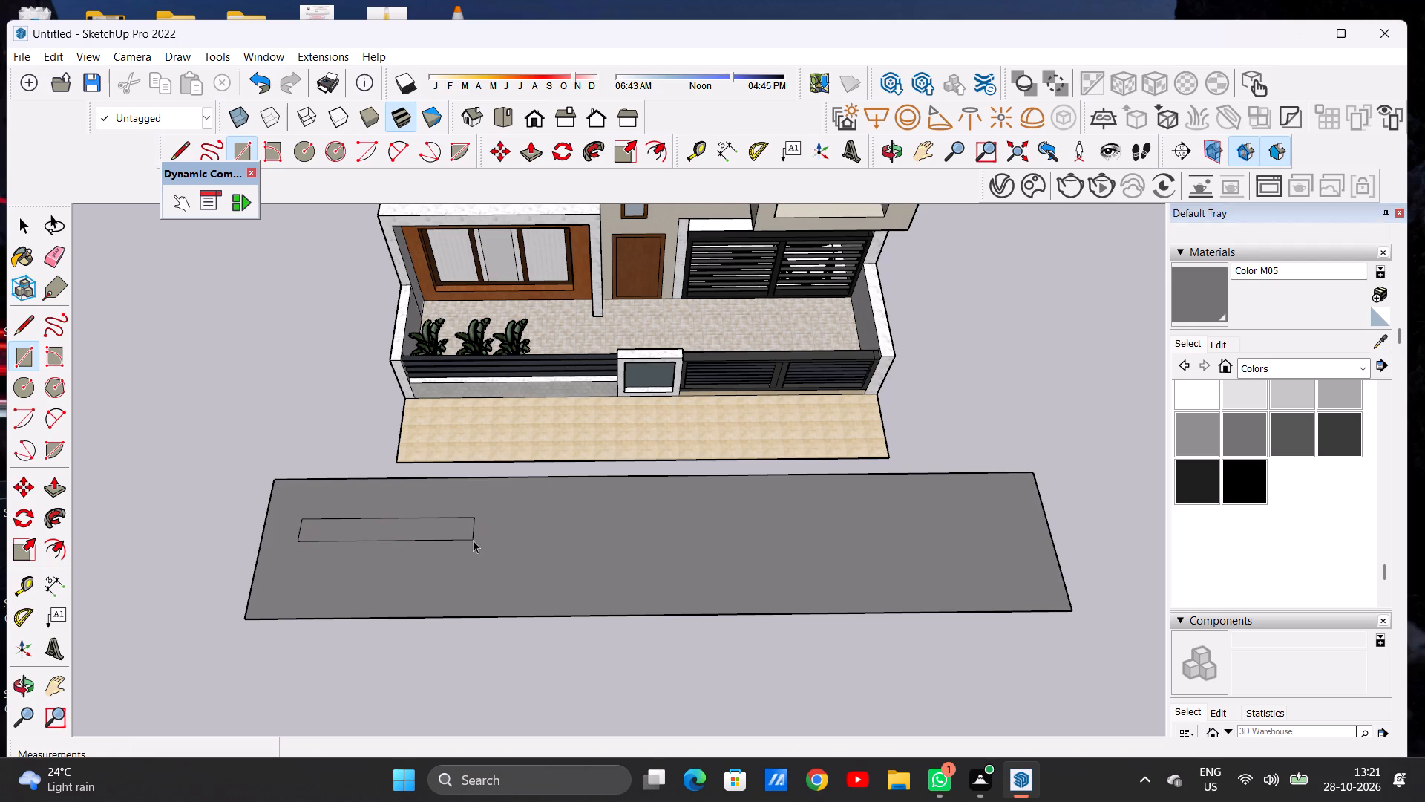
key("space")
Move the lane-marking rectangle about 2' away from the house, toward the road's centreline.
scroll(462, 536, "up", 2)
double_click(461, 536)
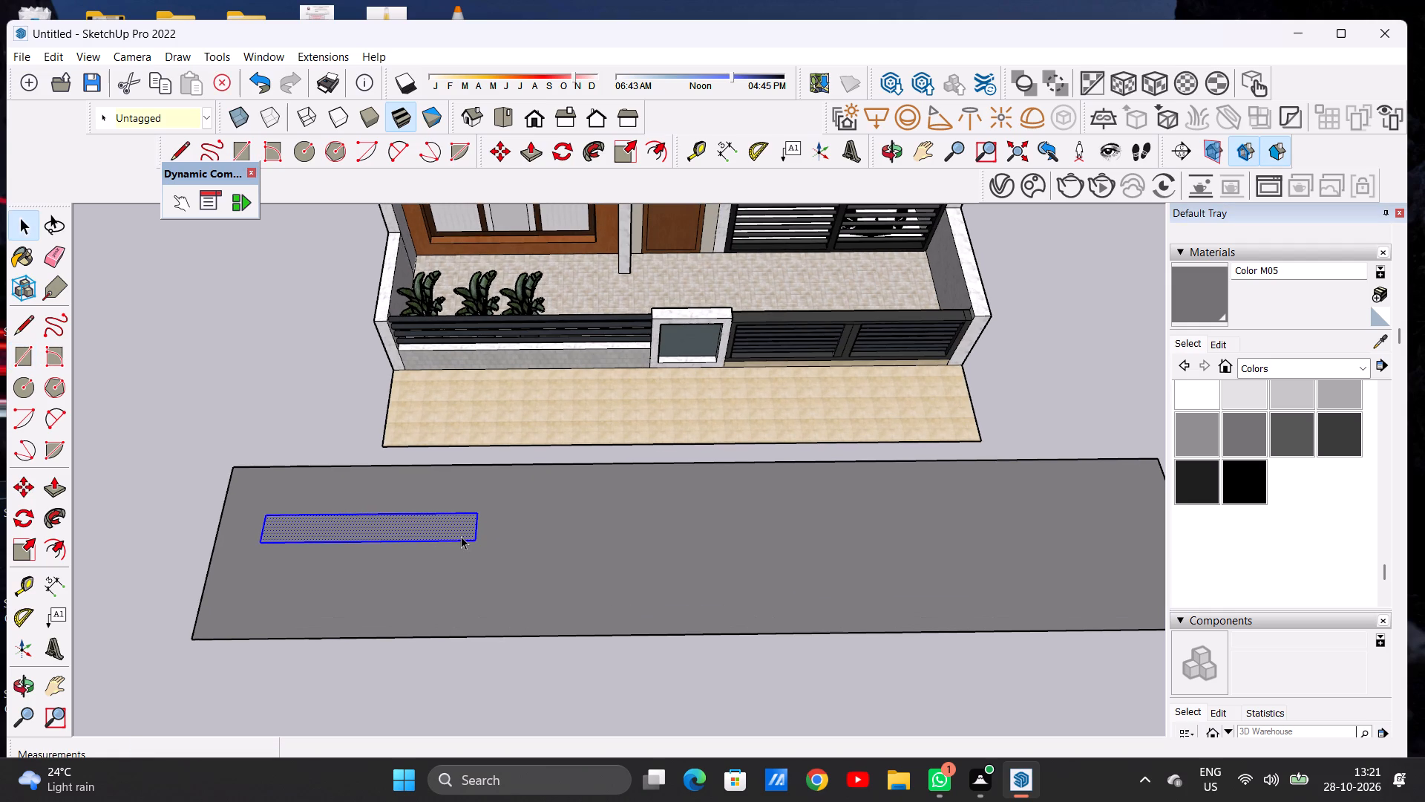
key("m")
left_click(473, 544)
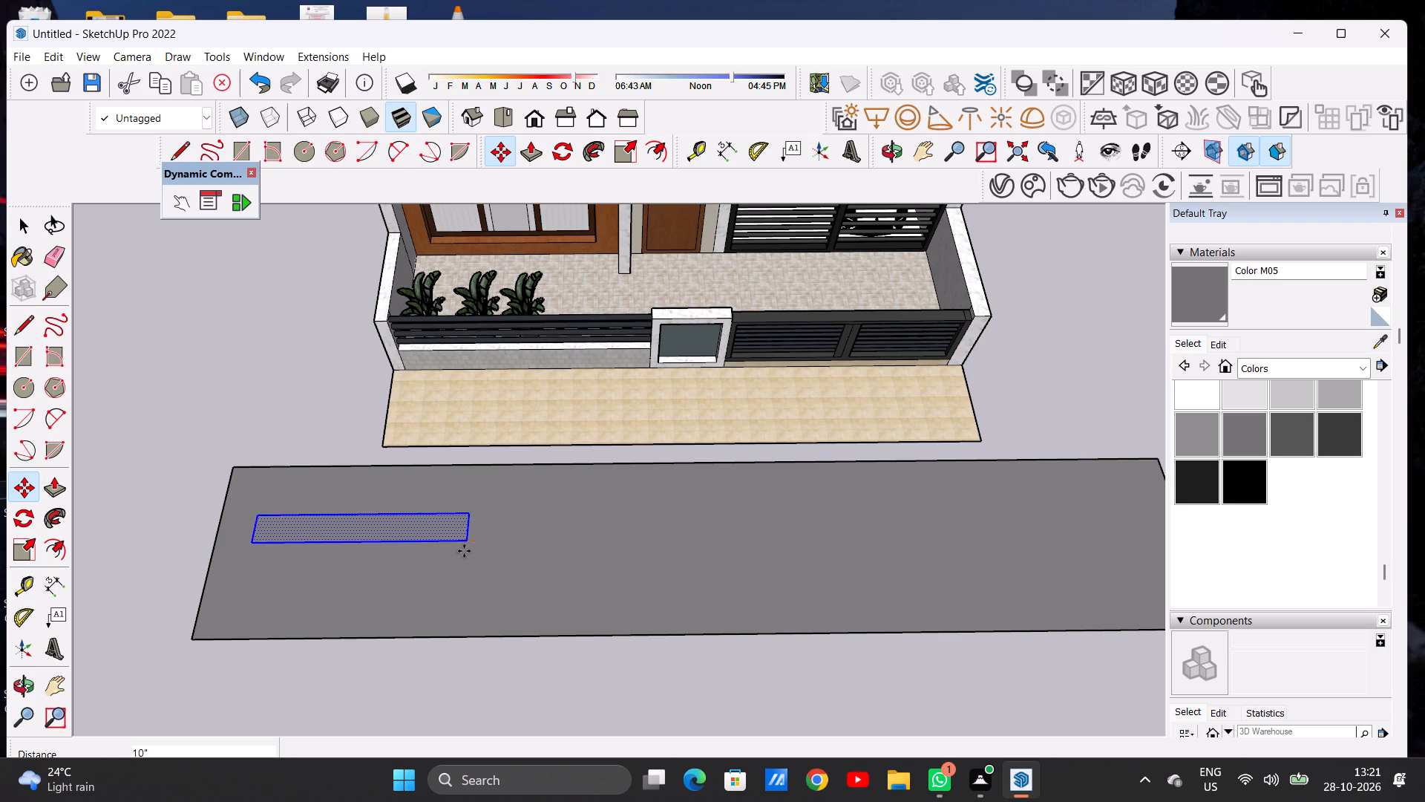
left_click(465, 567)
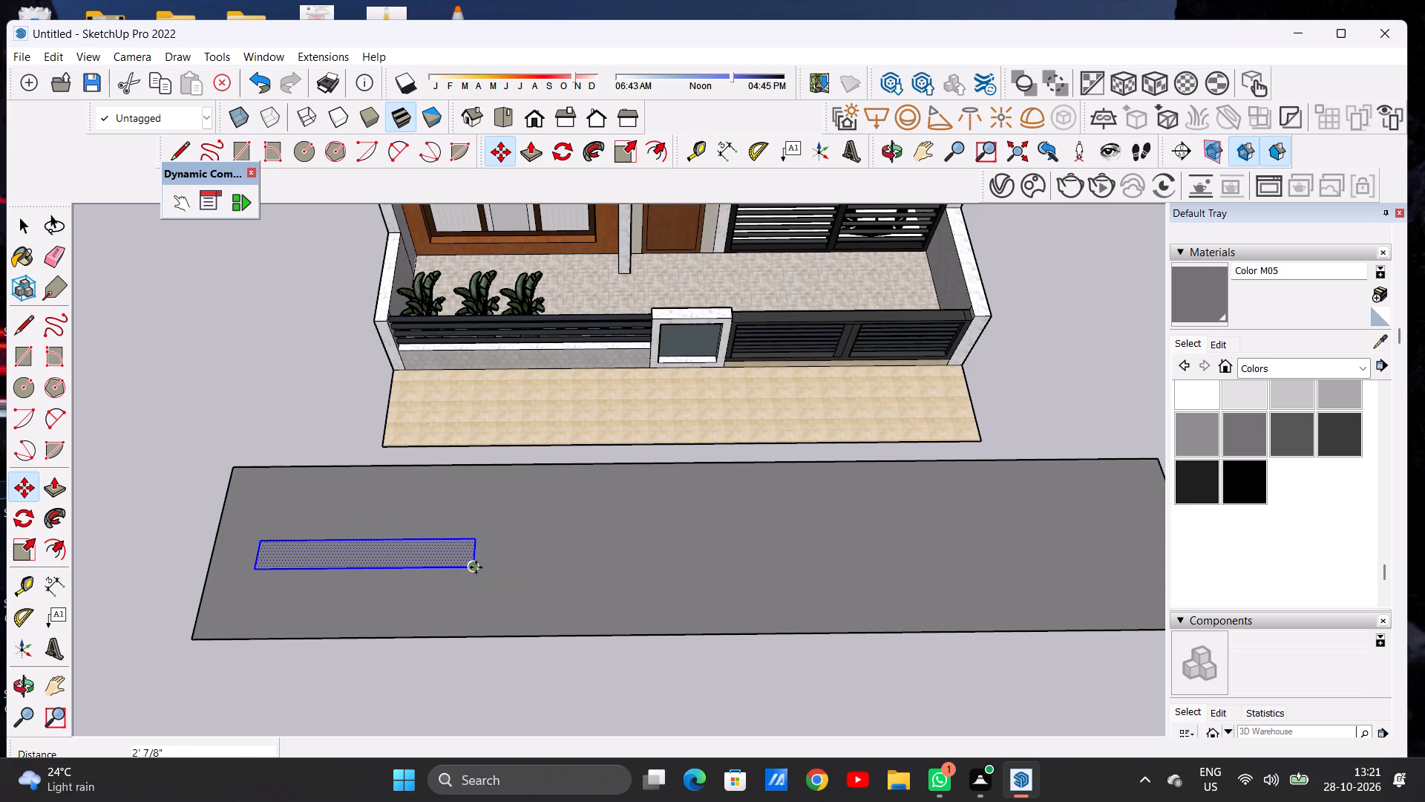
Copy the lane-marking rectangle about 20' 6" along the road toward the gate end.
left_click(476, 567)
scroll(520, 547, "down", 2)
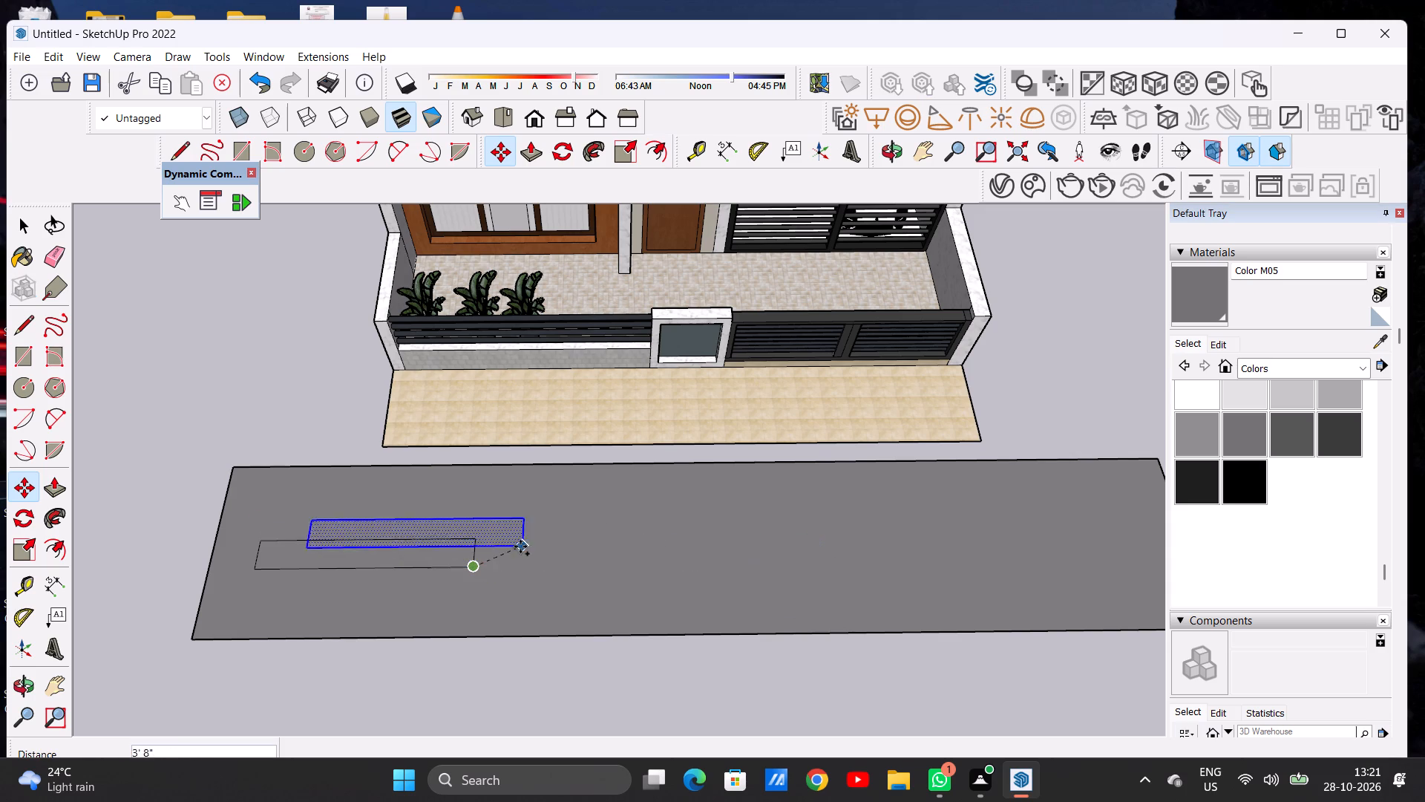
scroll(520, 547, "down", 4)
scroll(686, 562, "up", 4)
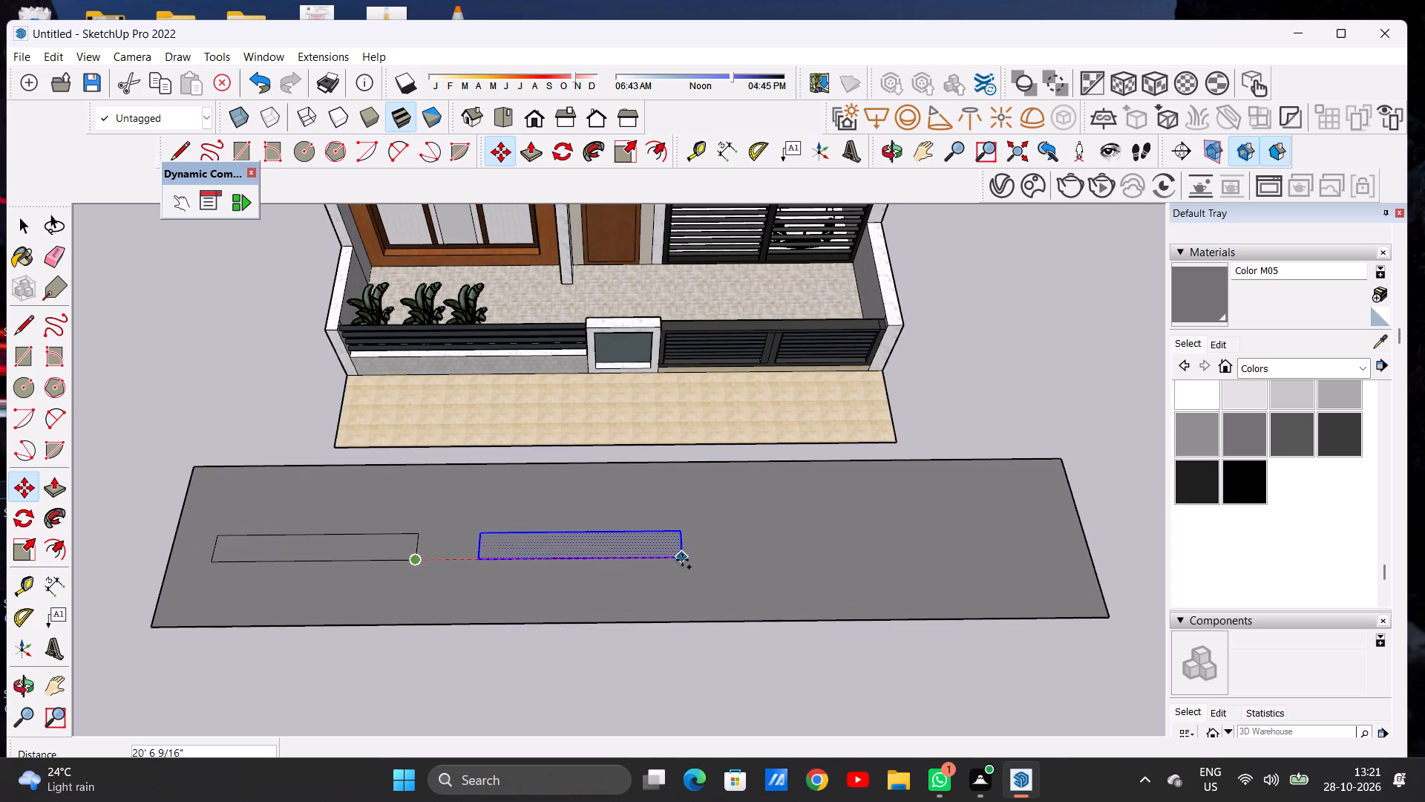
left_click(681, 560)
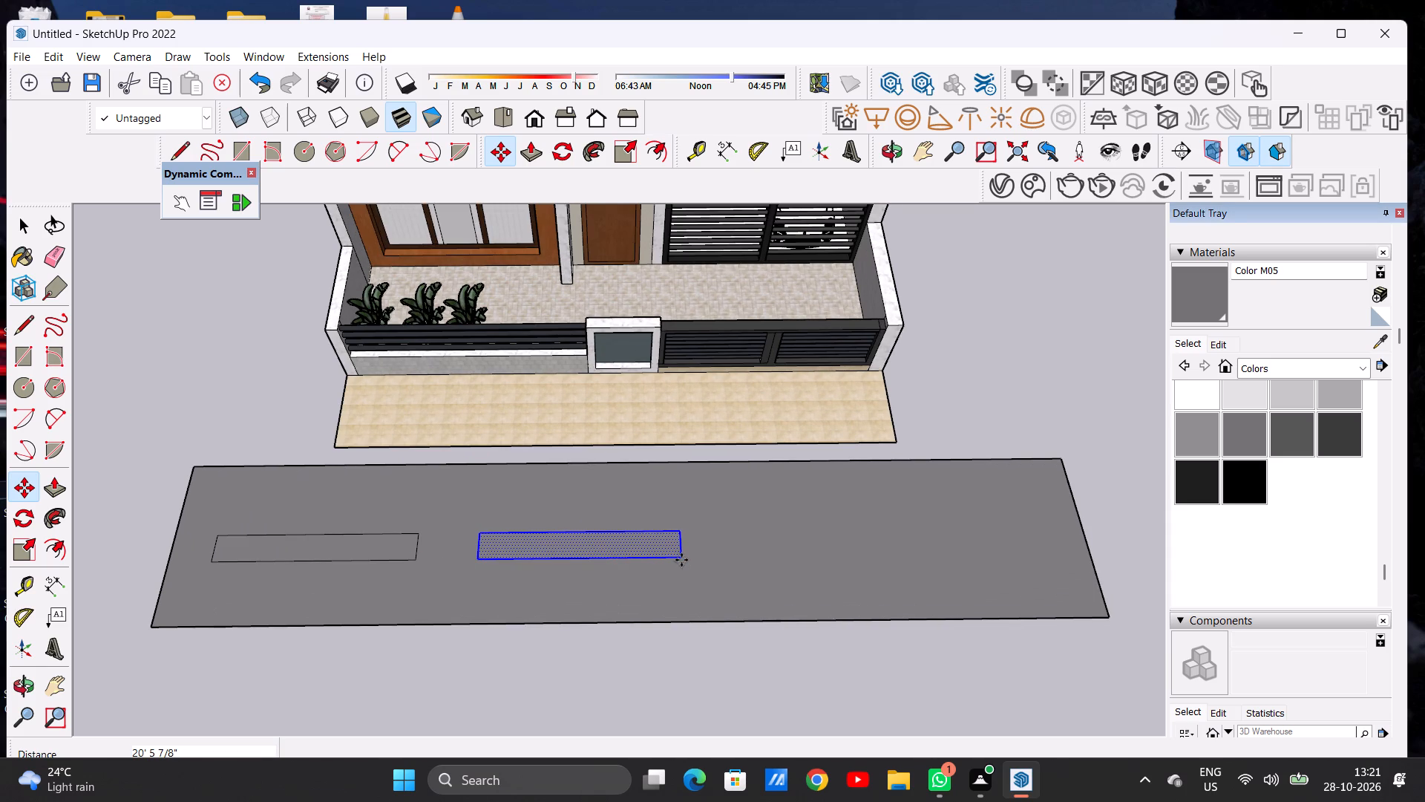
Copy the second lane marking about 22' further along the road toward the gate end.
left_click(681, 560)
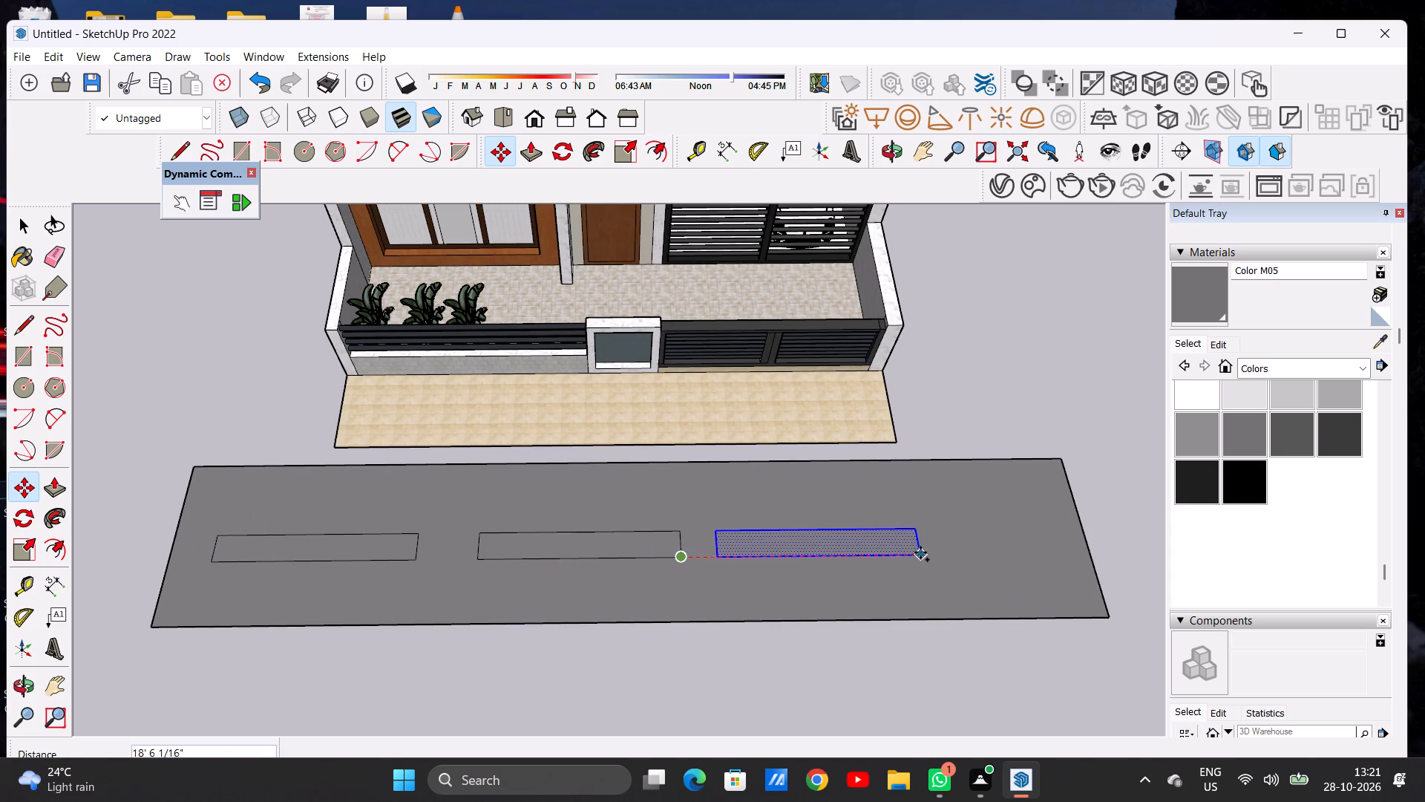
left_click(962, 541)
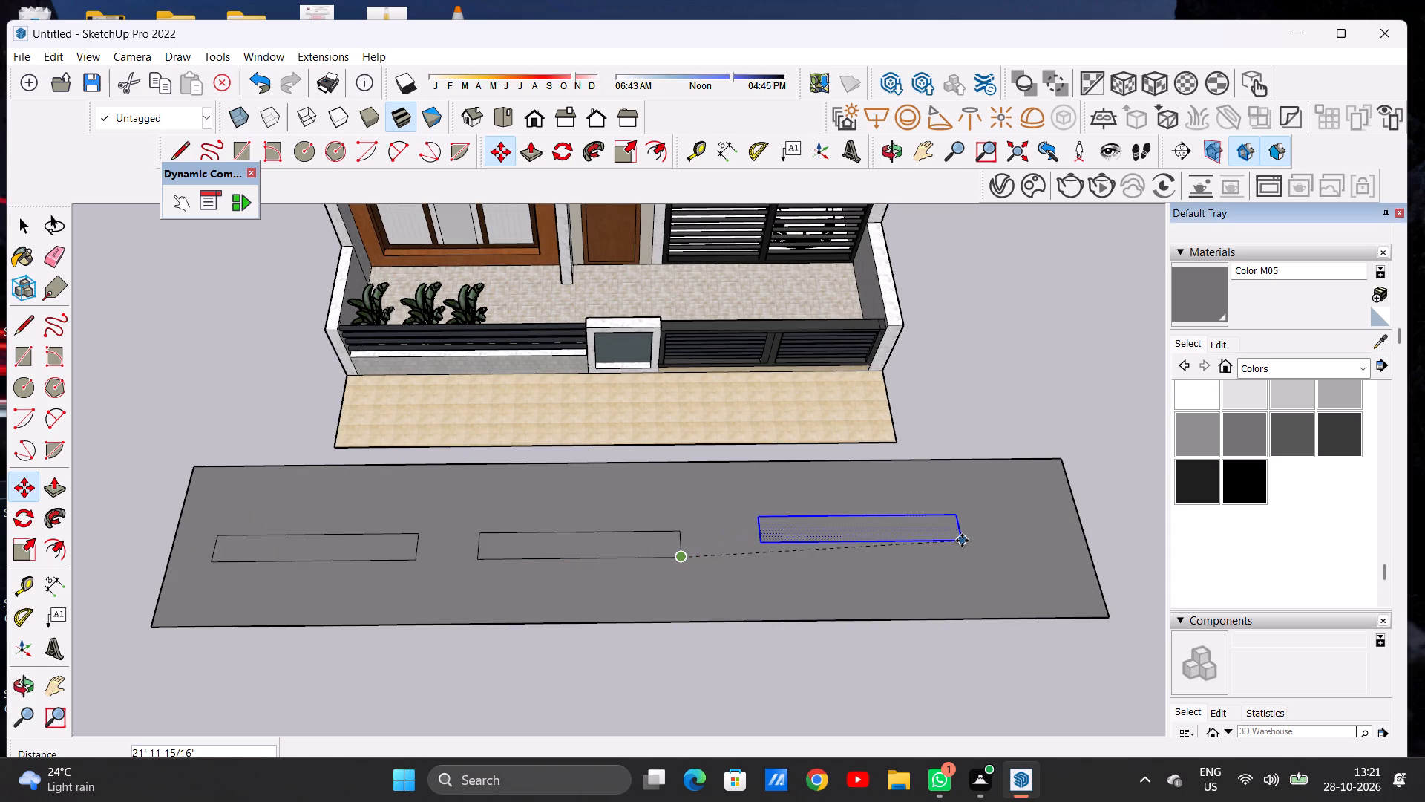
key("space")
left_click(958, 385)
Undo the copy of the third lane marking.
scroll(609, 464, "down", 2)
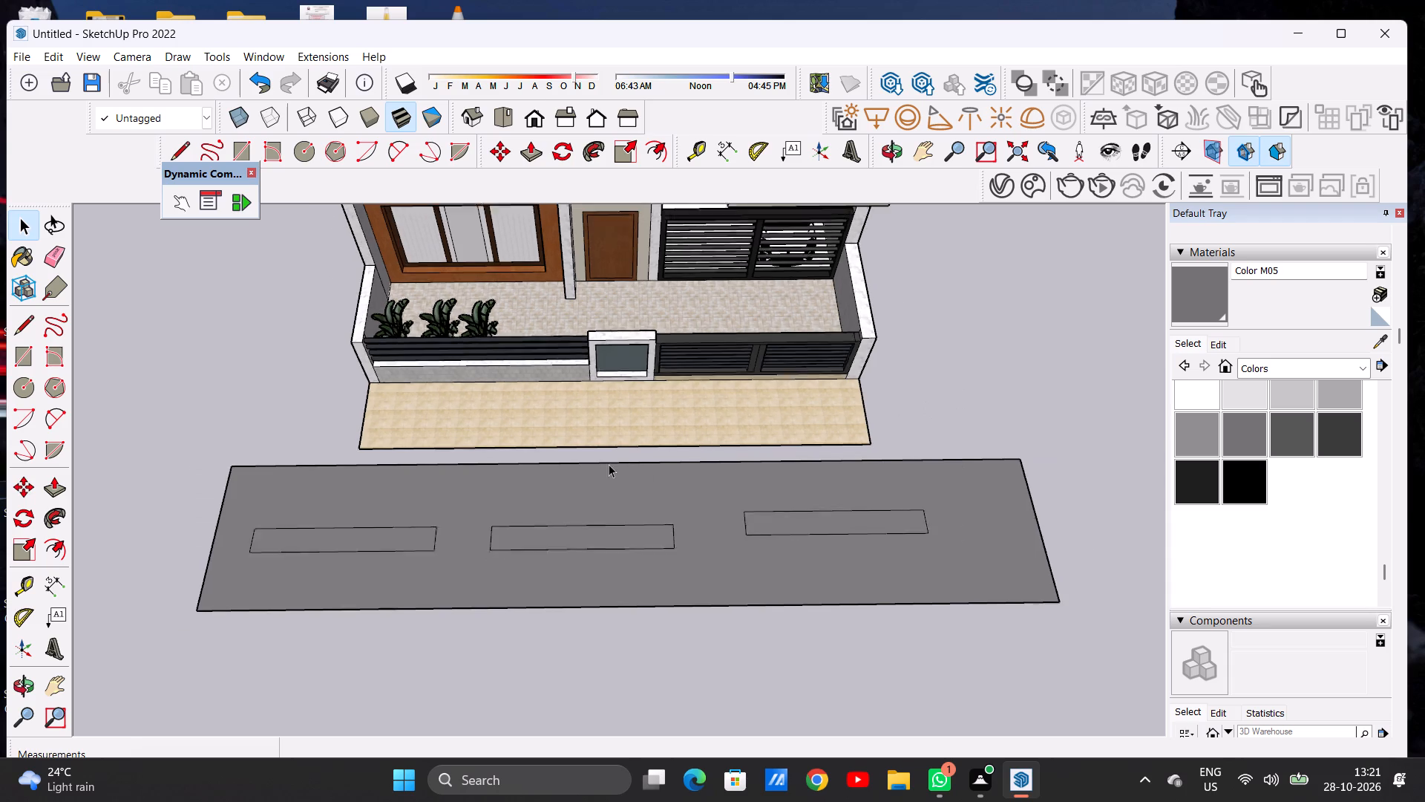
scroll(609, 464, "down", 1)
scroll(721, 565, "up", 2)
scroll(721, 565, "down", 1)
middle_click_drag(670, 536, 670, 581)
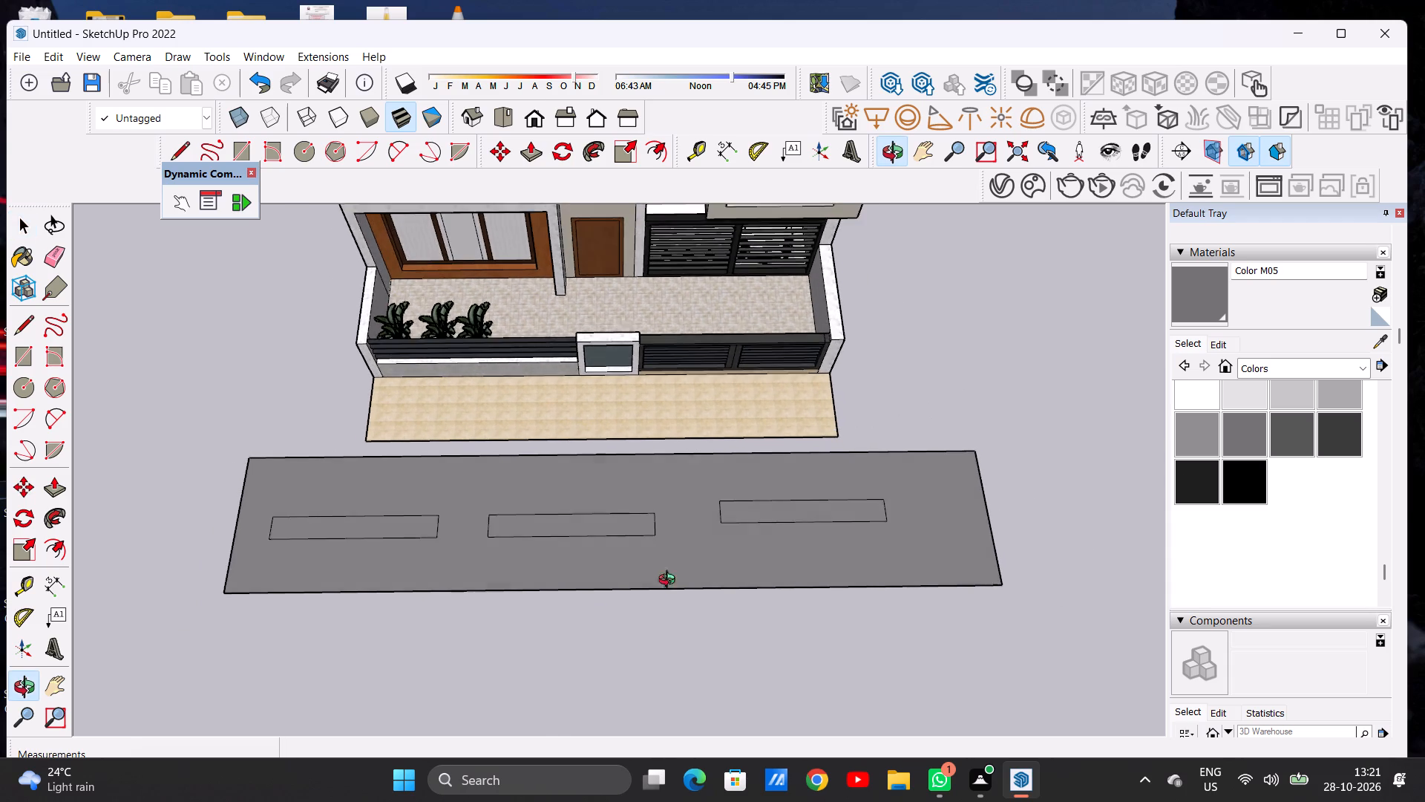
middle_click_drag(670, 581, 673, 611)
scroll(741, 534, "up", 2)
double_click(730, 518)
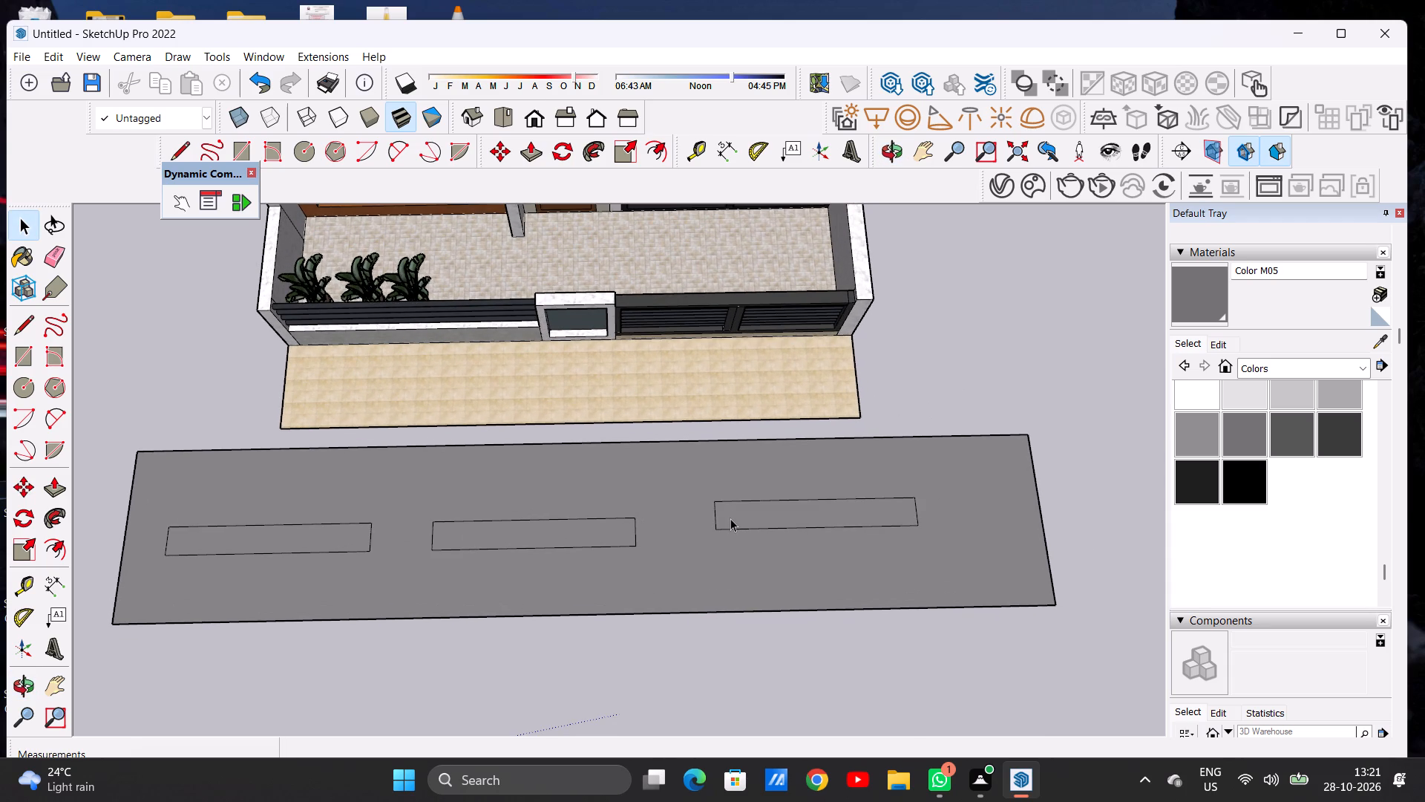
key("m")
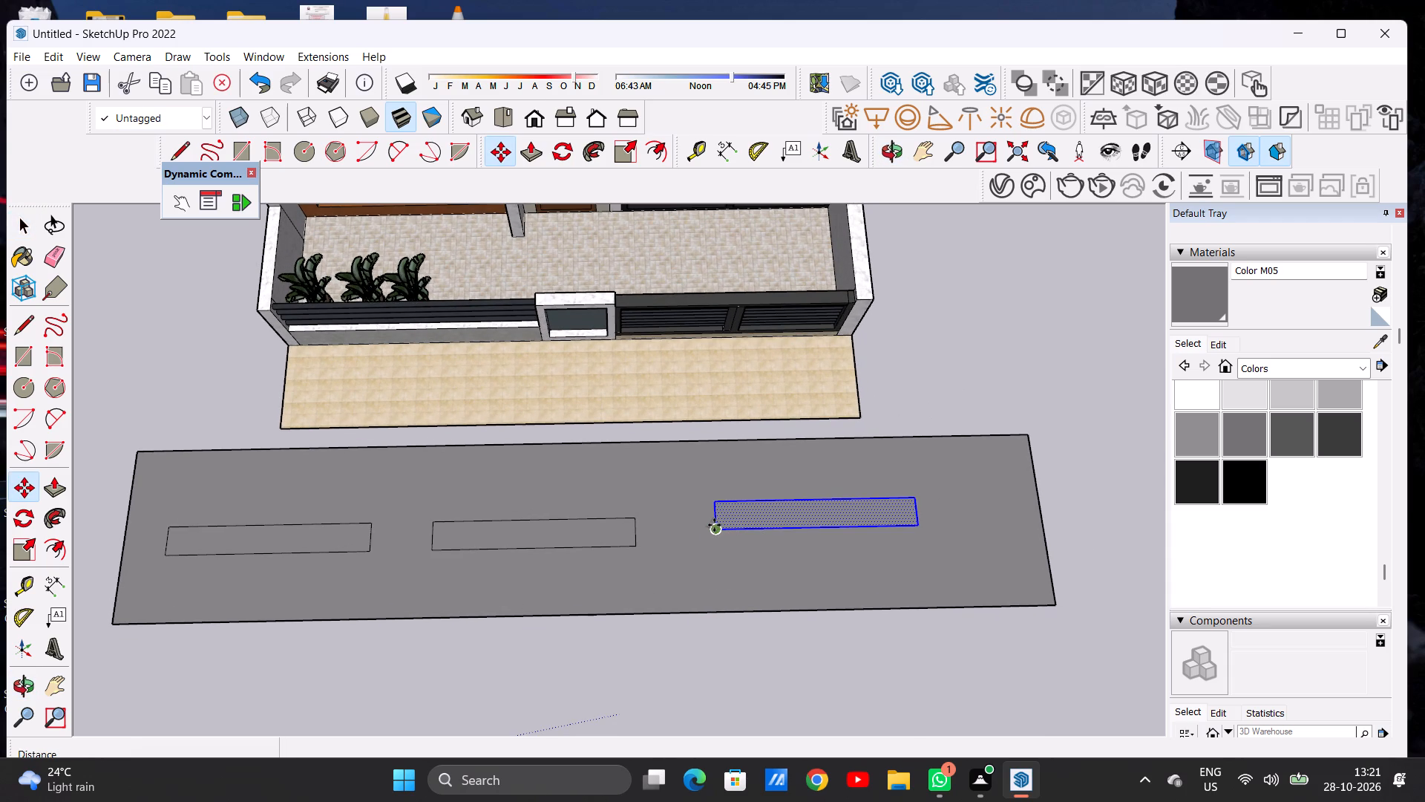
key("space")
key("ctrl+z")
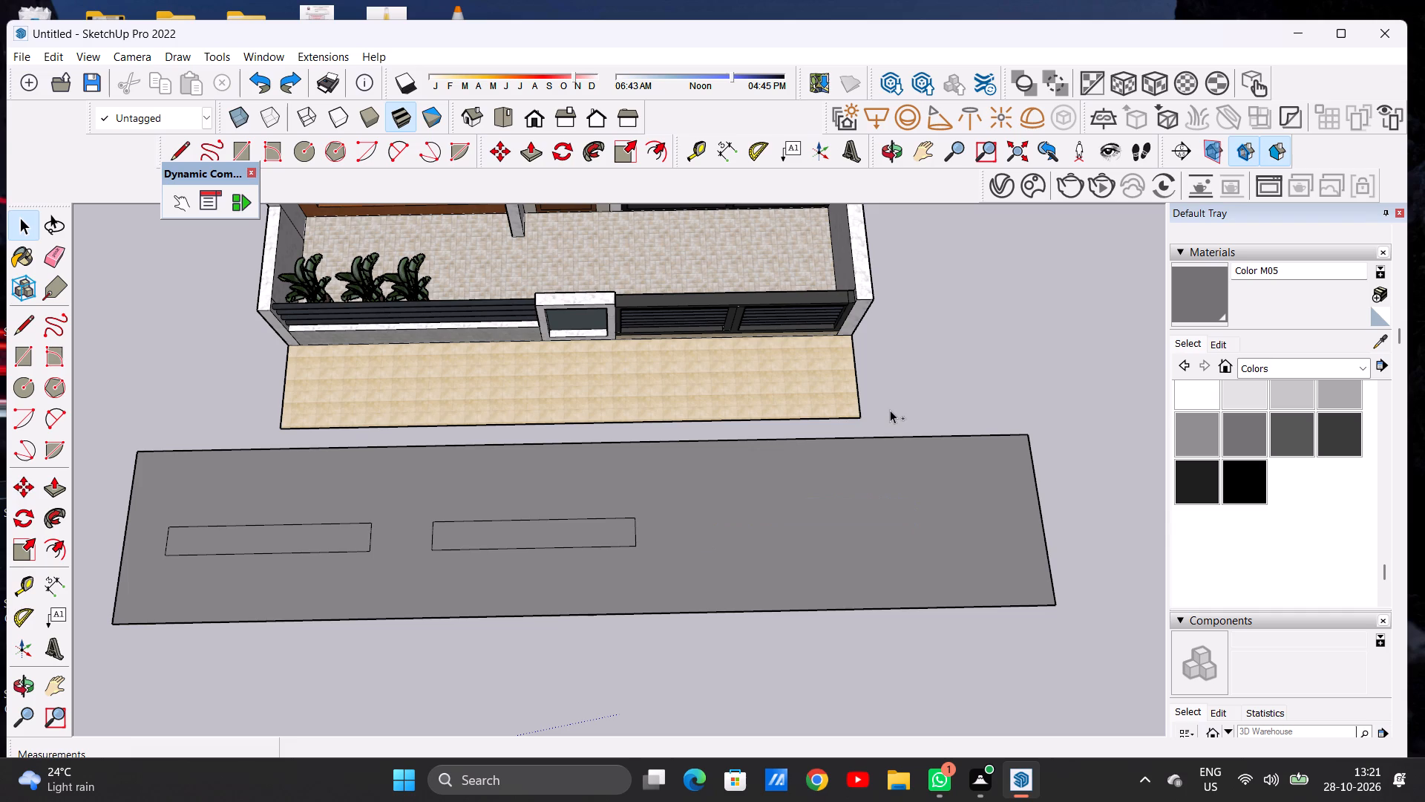
Copy the middle lane marking about 24' along the red axis toward the gate end, in line with the other two.
double_click(586, 543)
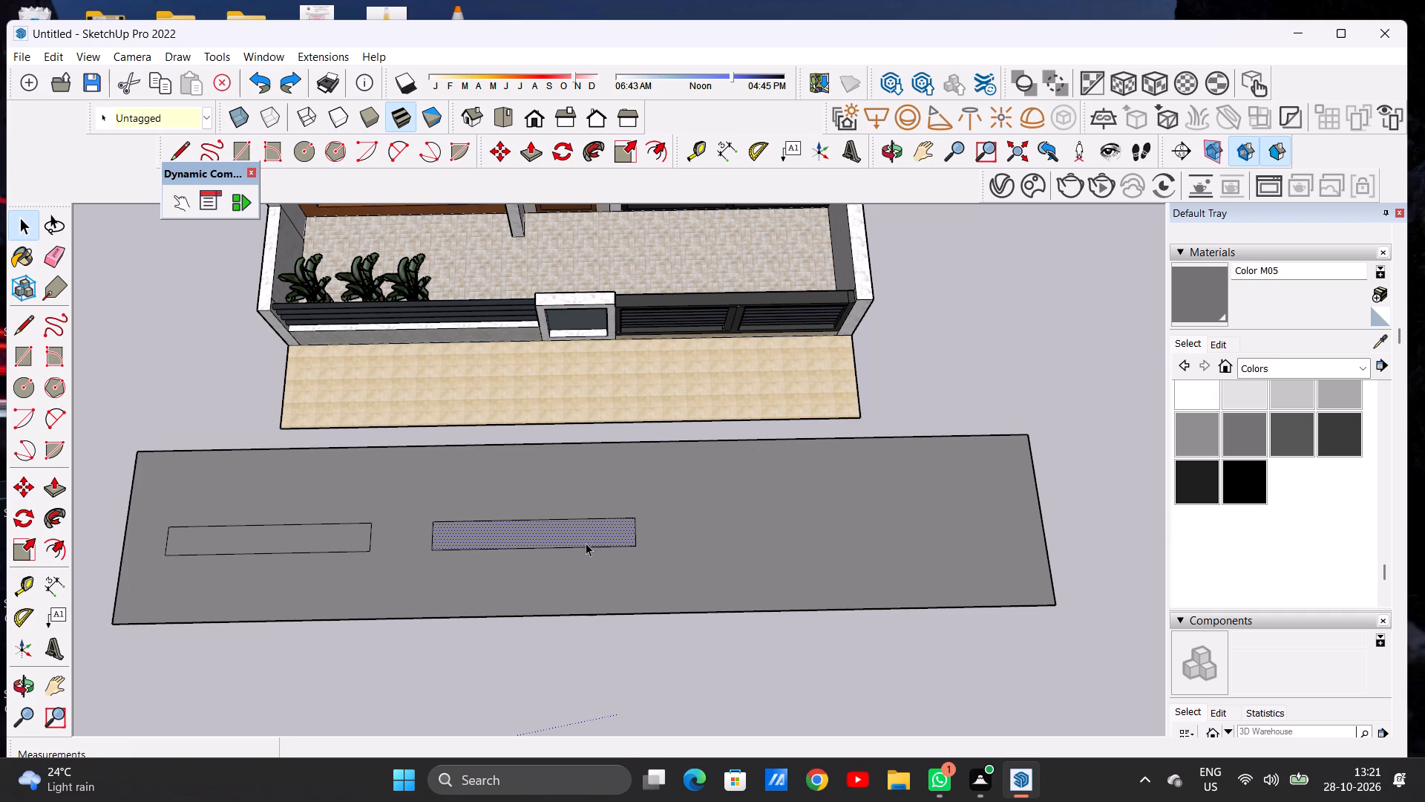
key("m")
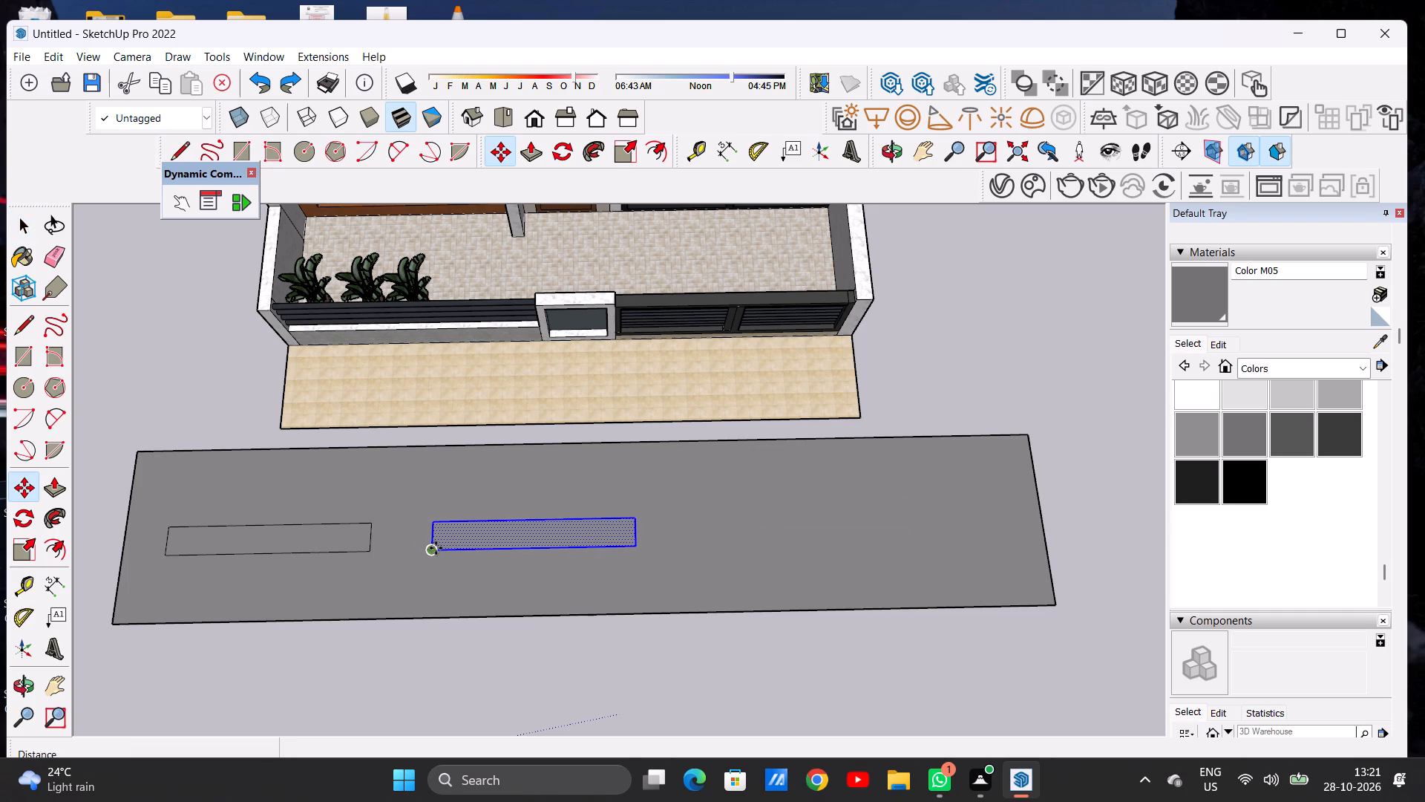
left_click(436, 548)
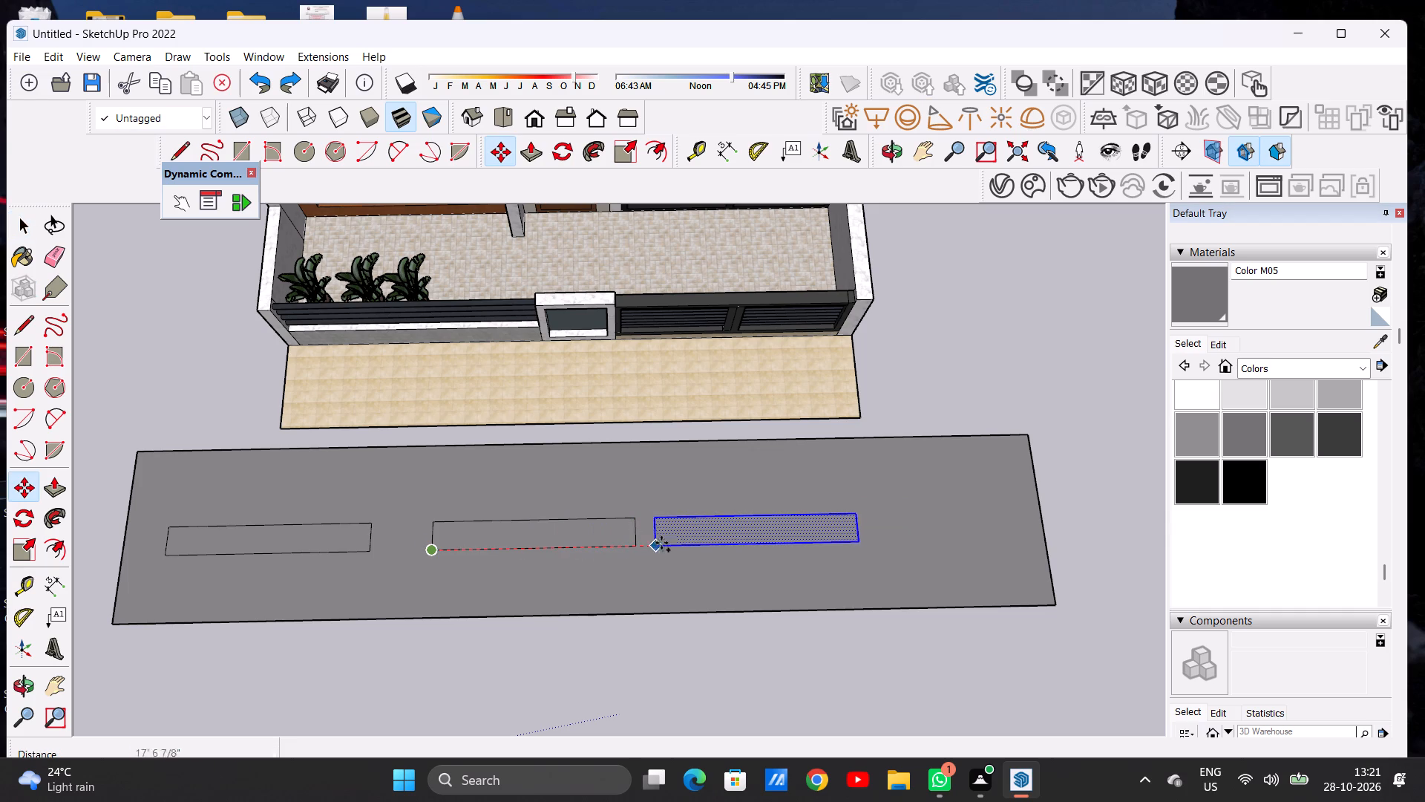
left_click(746, 538)
key("space")
left_click(928, 349)
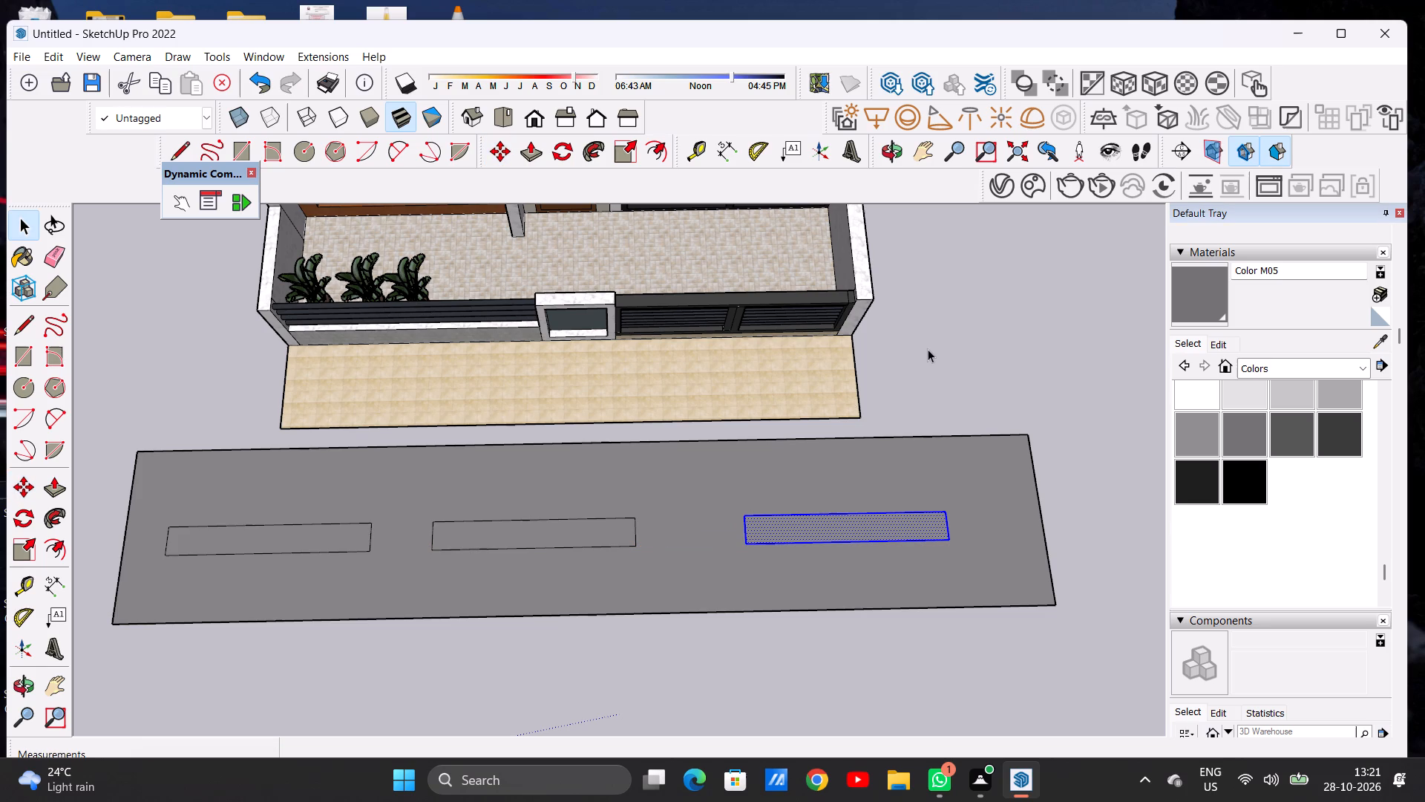
Paint all three lane-marking rectangles with the white Color M00 from the Colors materials.
left_click(1195, 391)
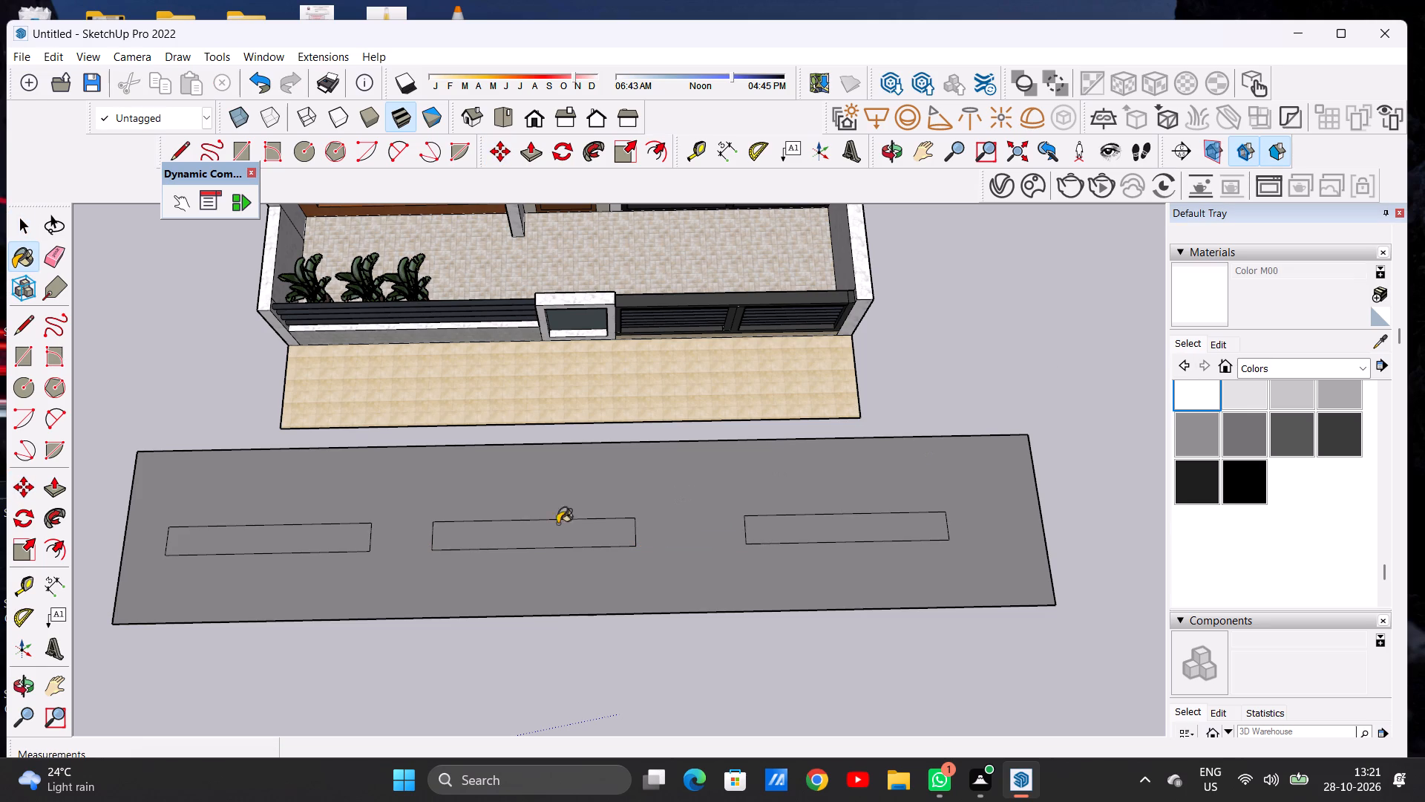
left_click(333, 527)
left_click(519, 541)
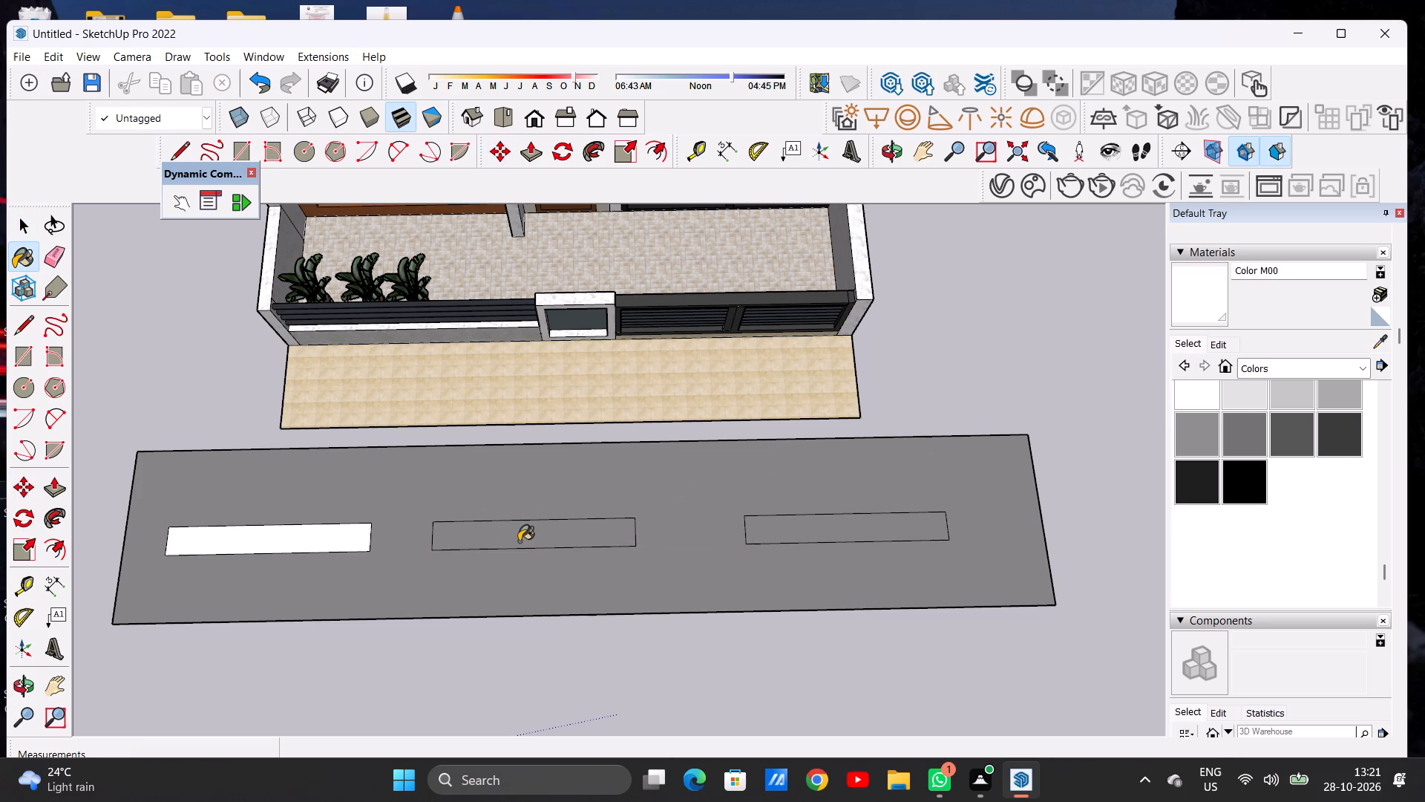
left_click(761, 536)
key("space")
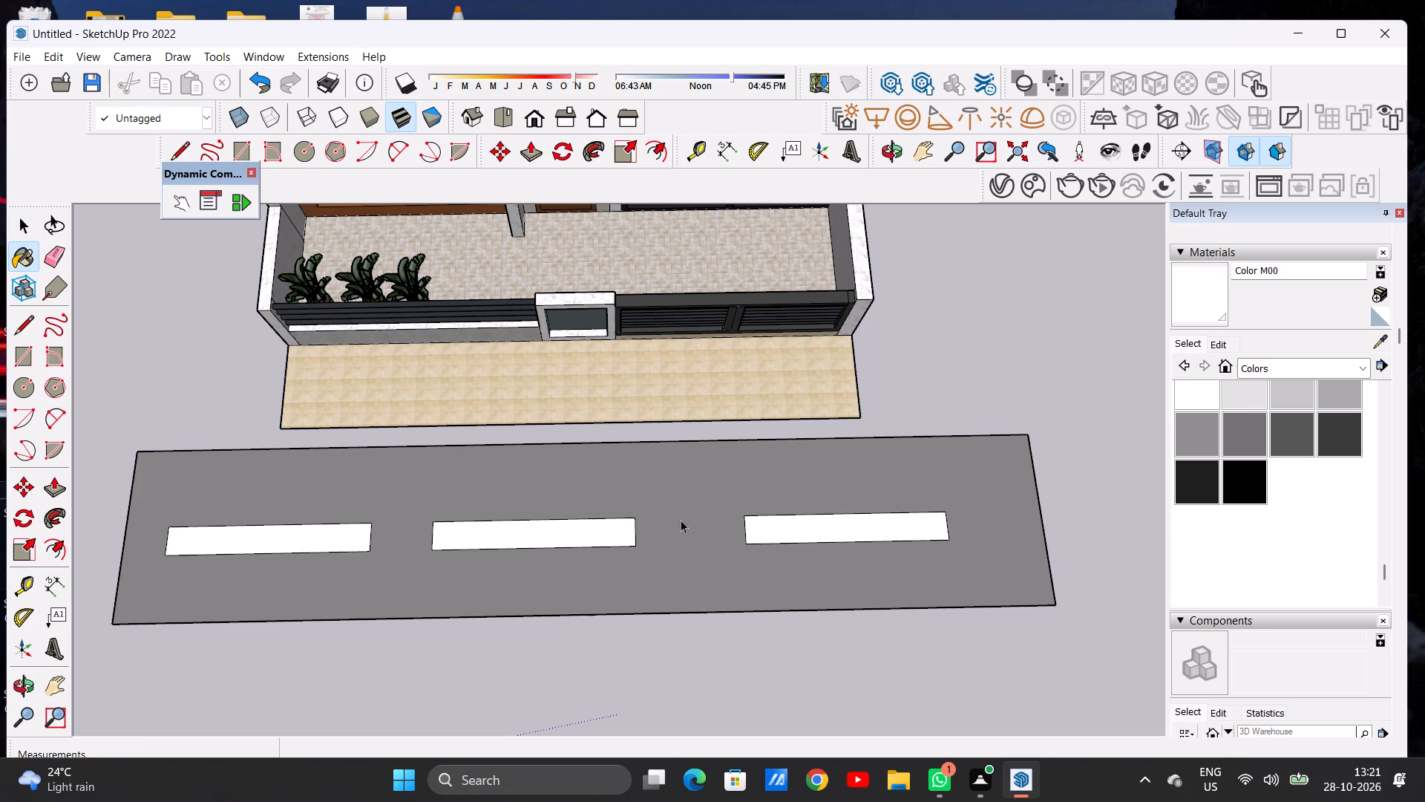
Examine the house together with the road and its lane markings from the front and the gate side.
scroll(681, 520, "down", 3)
scroll(681, 520, "up", 1)
scroll(681, 520, "down", 11)
scroll(608, 506, "down", 4)
middle_click_drag(615, 542, 597, 437)
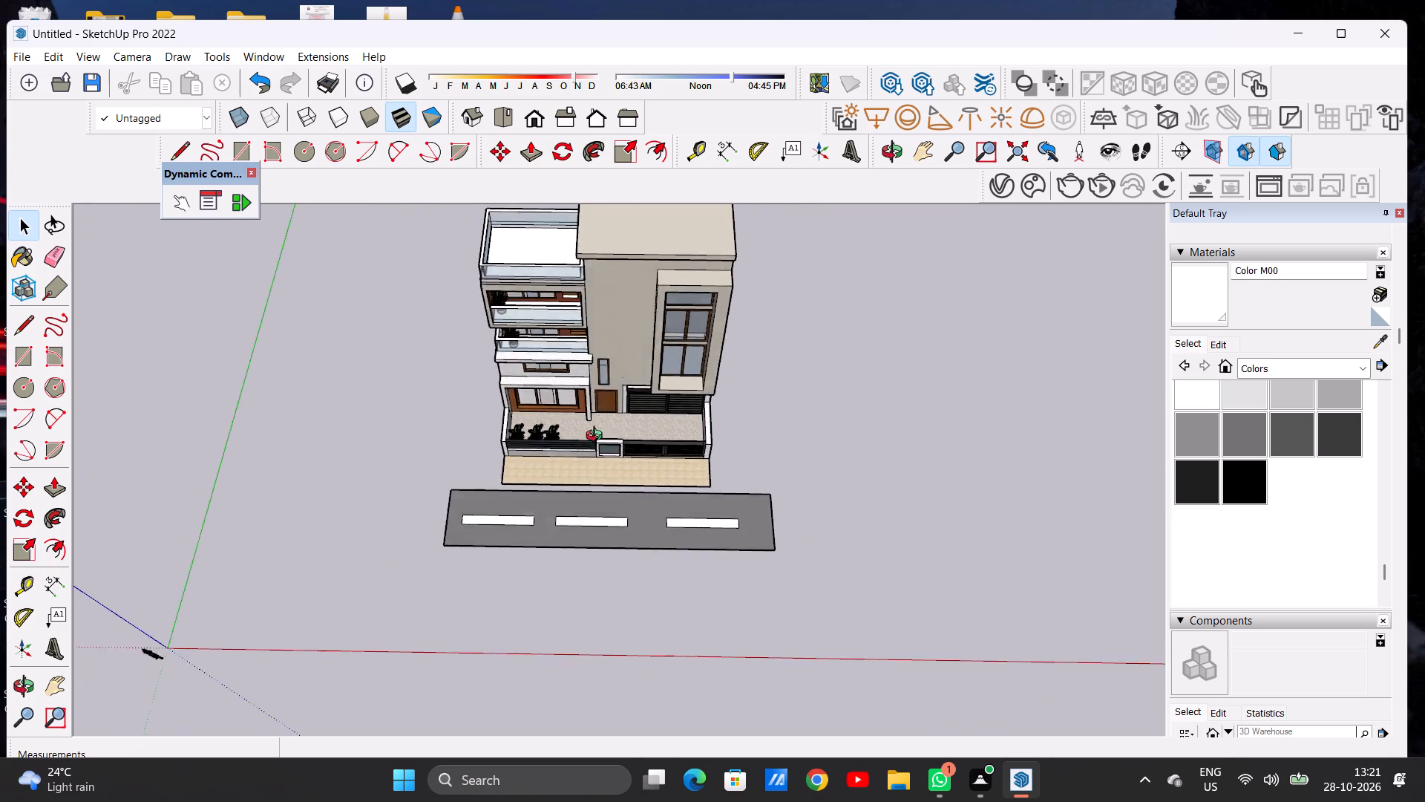
middle_click_drag(597, 437, 594, 336)
scroll(612, 490, "down", 3)
middle_click_drag(617, 529, 615, 486)
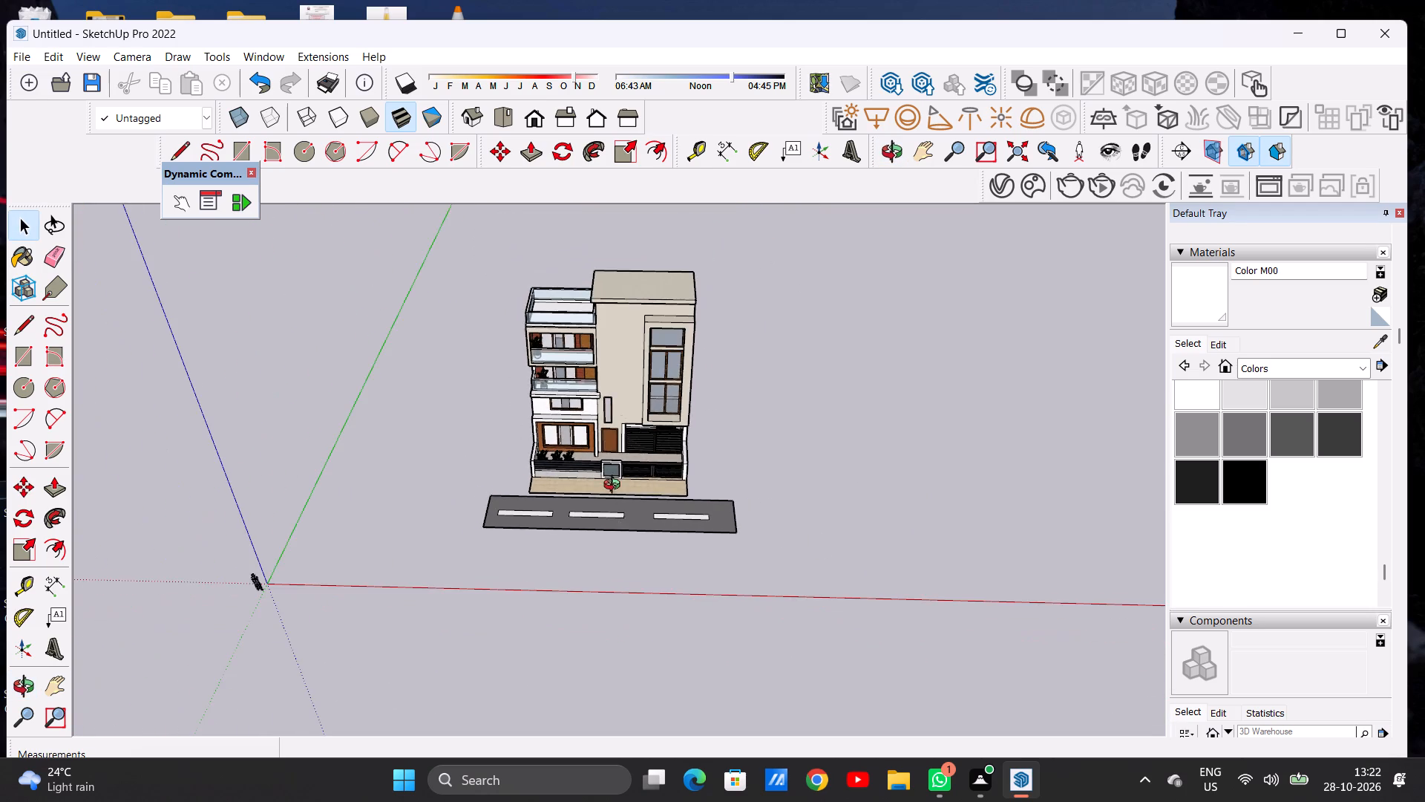
middle_click_drag(615, 486, 615, 423)
scroll(611, 431, "up", 9)
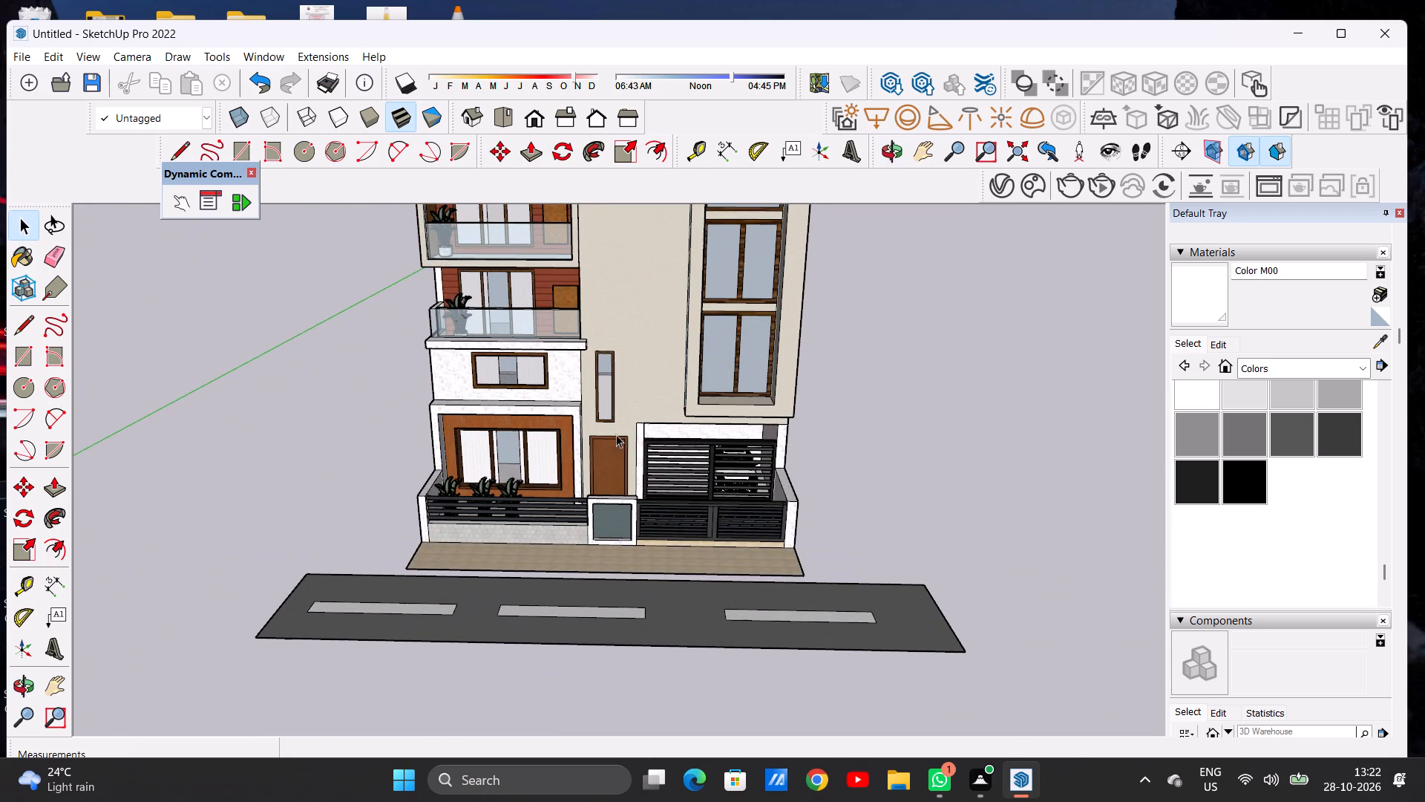
middle_click_drag(780, 587, 486, 649)
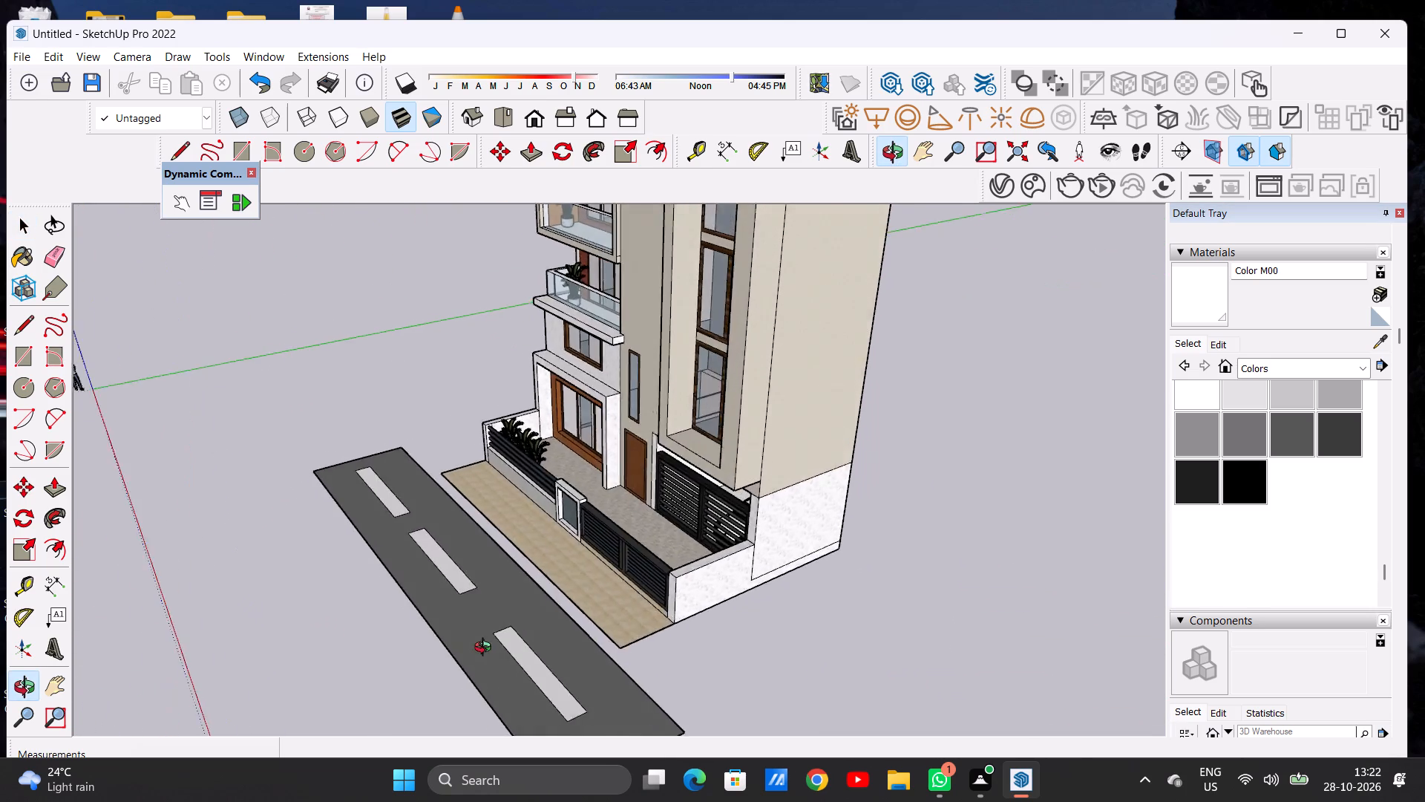
middle_click_drag(486, 649, 776, 601)
scroll(707, 583, "down", 7)
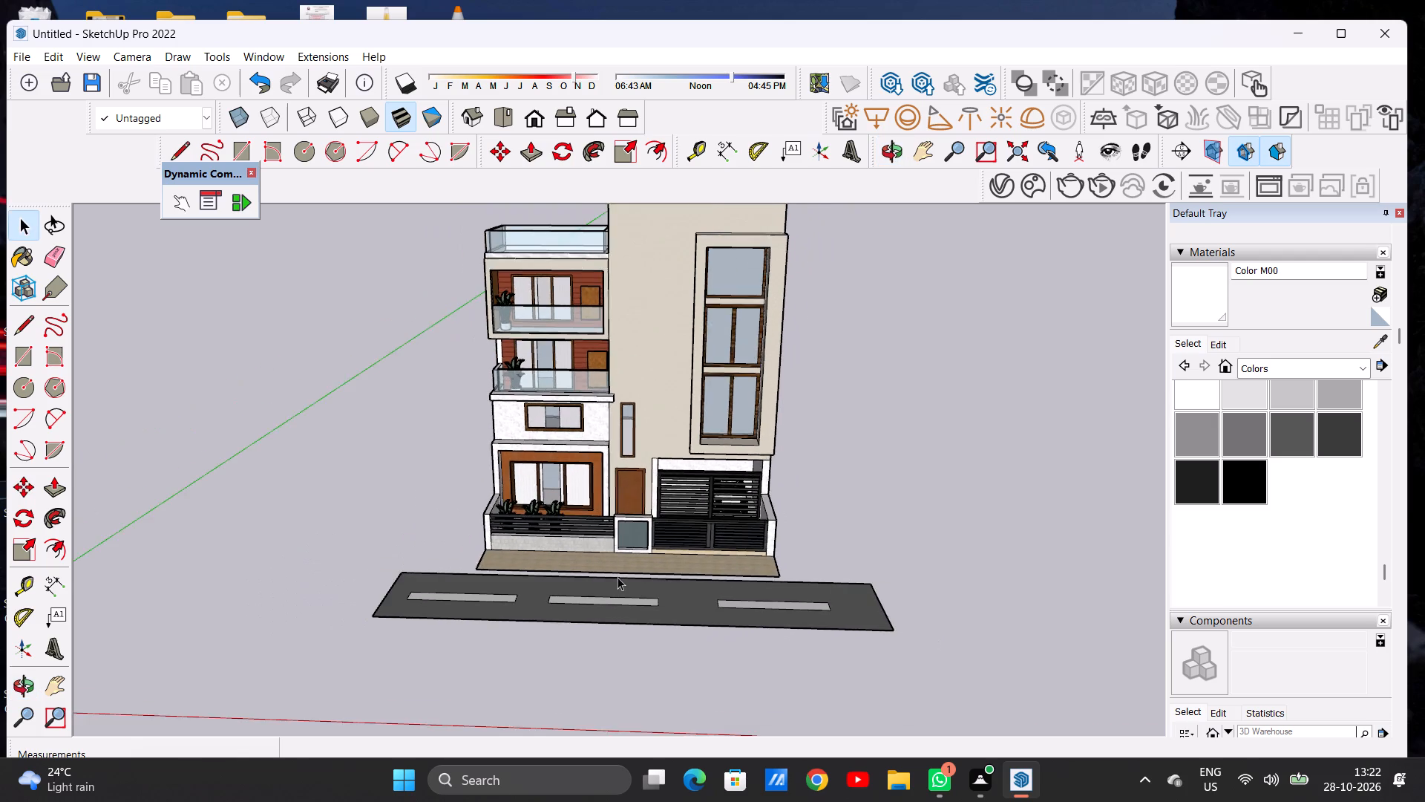
scroll(617, 577, "down", 7)
middle_click_drag(618, 552, 619, 492)
scroll(622, 507, "up", 3)
scroll(622, 507, "down", 1)
scroll(622, 507, "up", 4)
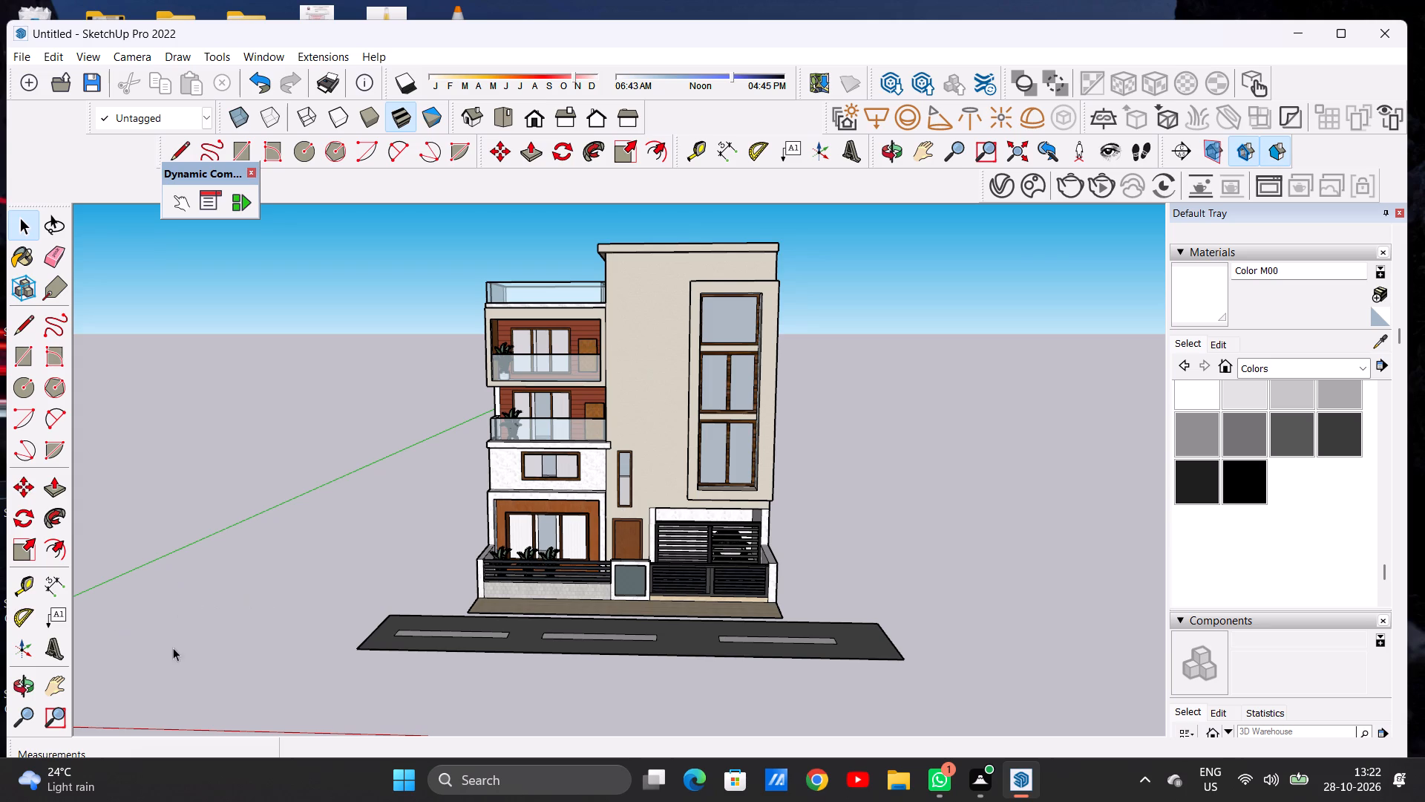
Review the whole front facade, then the boundary wall, gate and road up close.
scroll(635, 407, "down", 7)
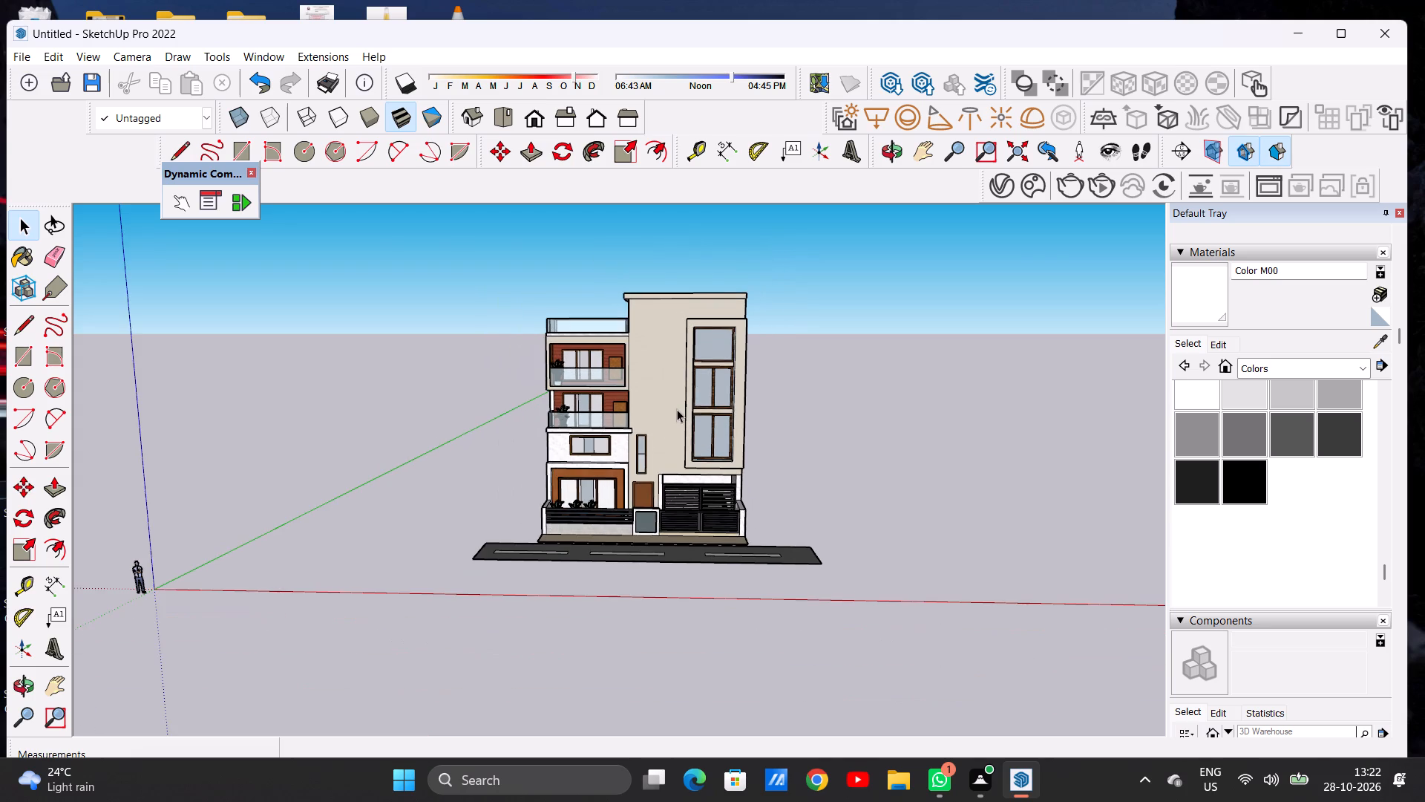
scroll(677, 409, "up", 1)
scroll(677, 409, "down", 1)
scroll(677, 409, "up", 5)
scroll(578, 426, "down", 5)
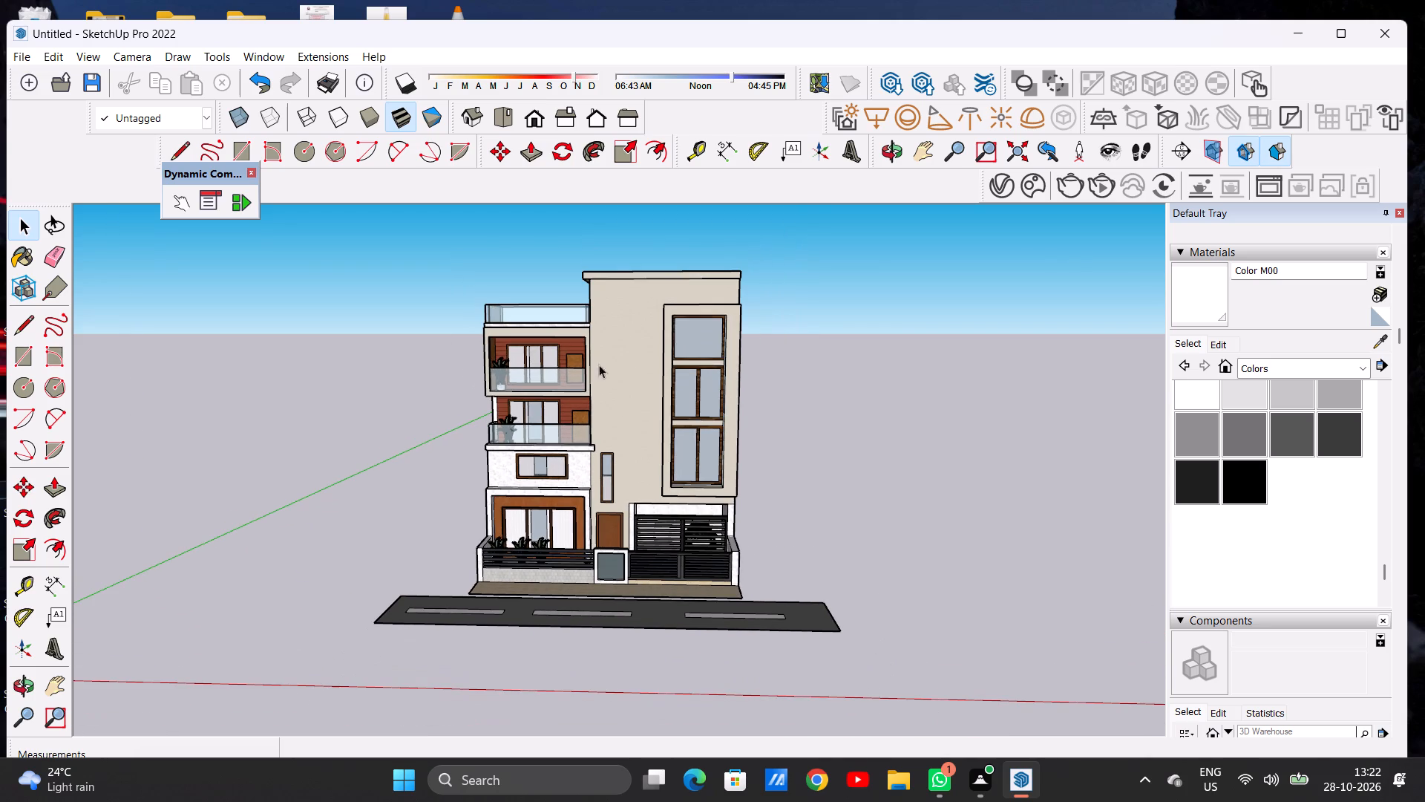
scroll(612, 322, "up", 1)
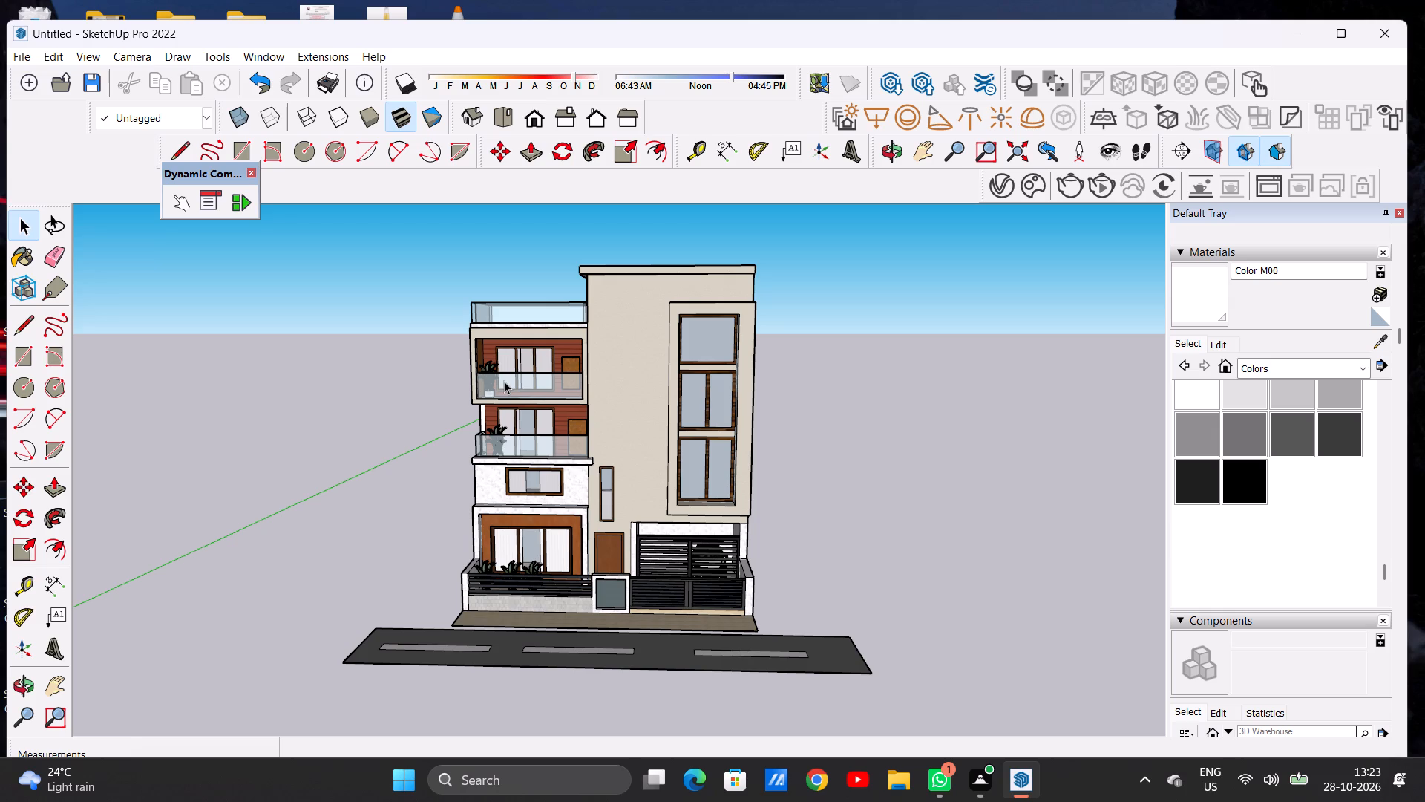
scroll(606, 379, "down", 4)
scroll(622, 532, "down", 1)
scroll(623, 536, "up", 2)
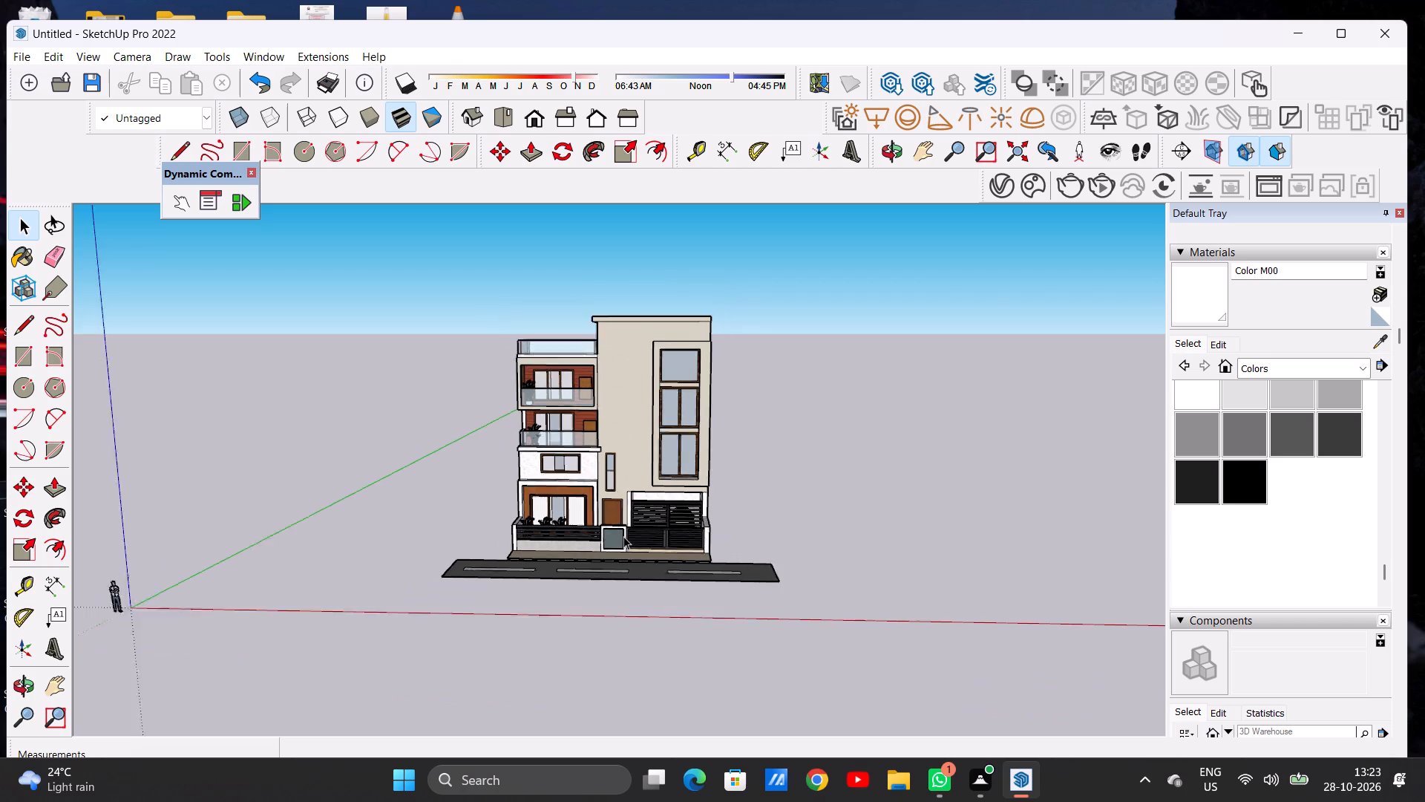
scroll(623, 536, "up", 3)
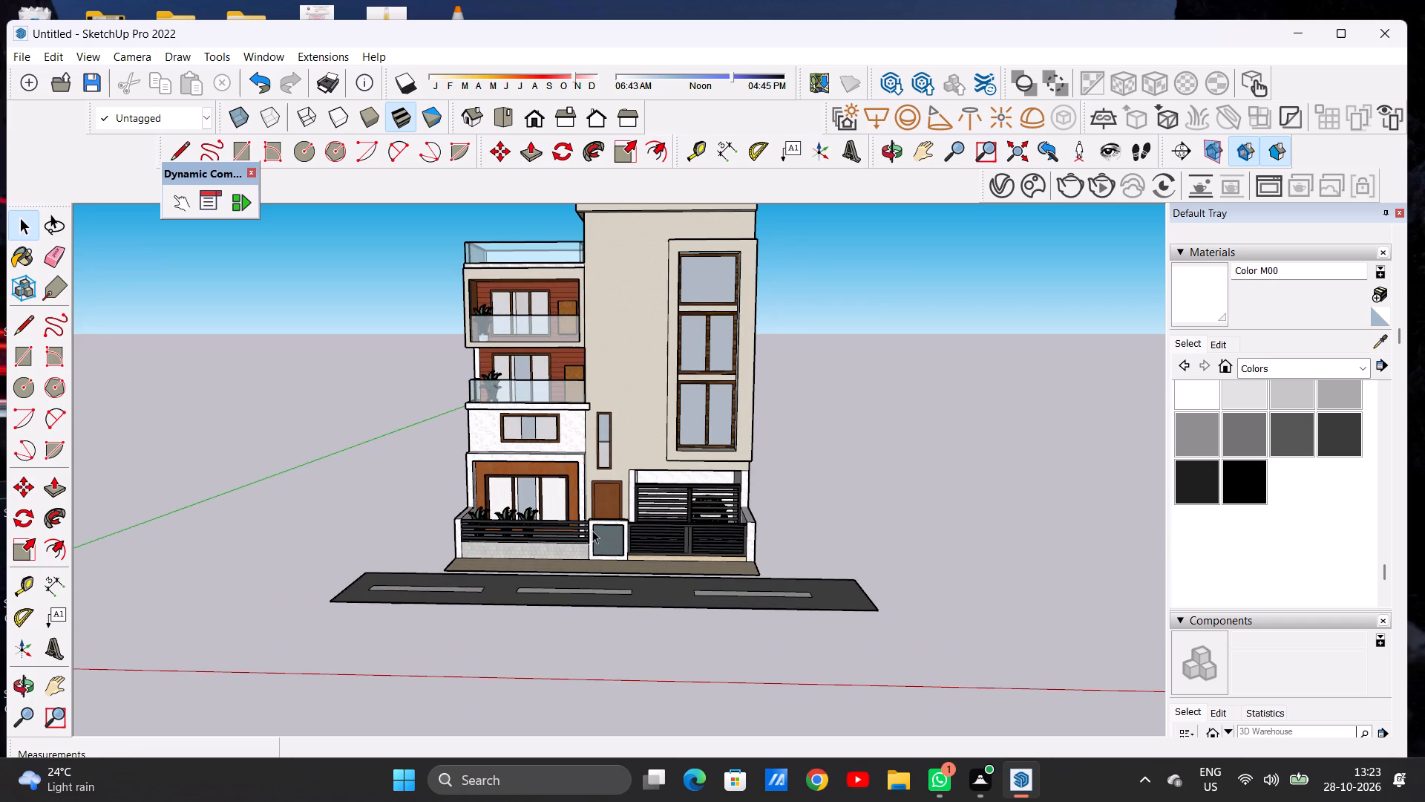
scroll(592, 533, "up", 16)
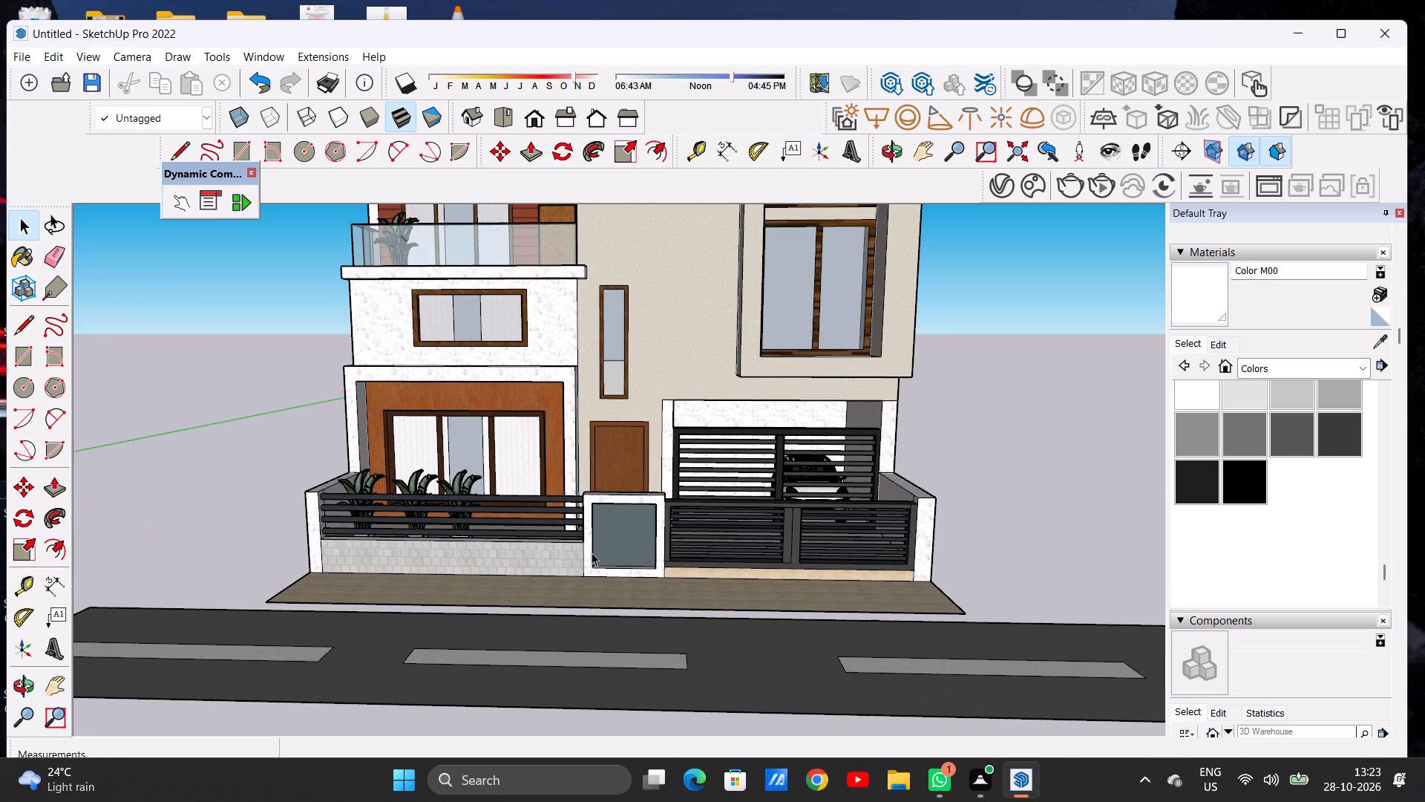
middle_click_drag(564, 550, 618, 549)
scroll(614, 540, "up", 1)
scroll(614, 540, "down", 15)
scroll(580, 564, "down", 6)
scroll(580, 565, "up", 1)
scroll(580, 565, "down", 3)
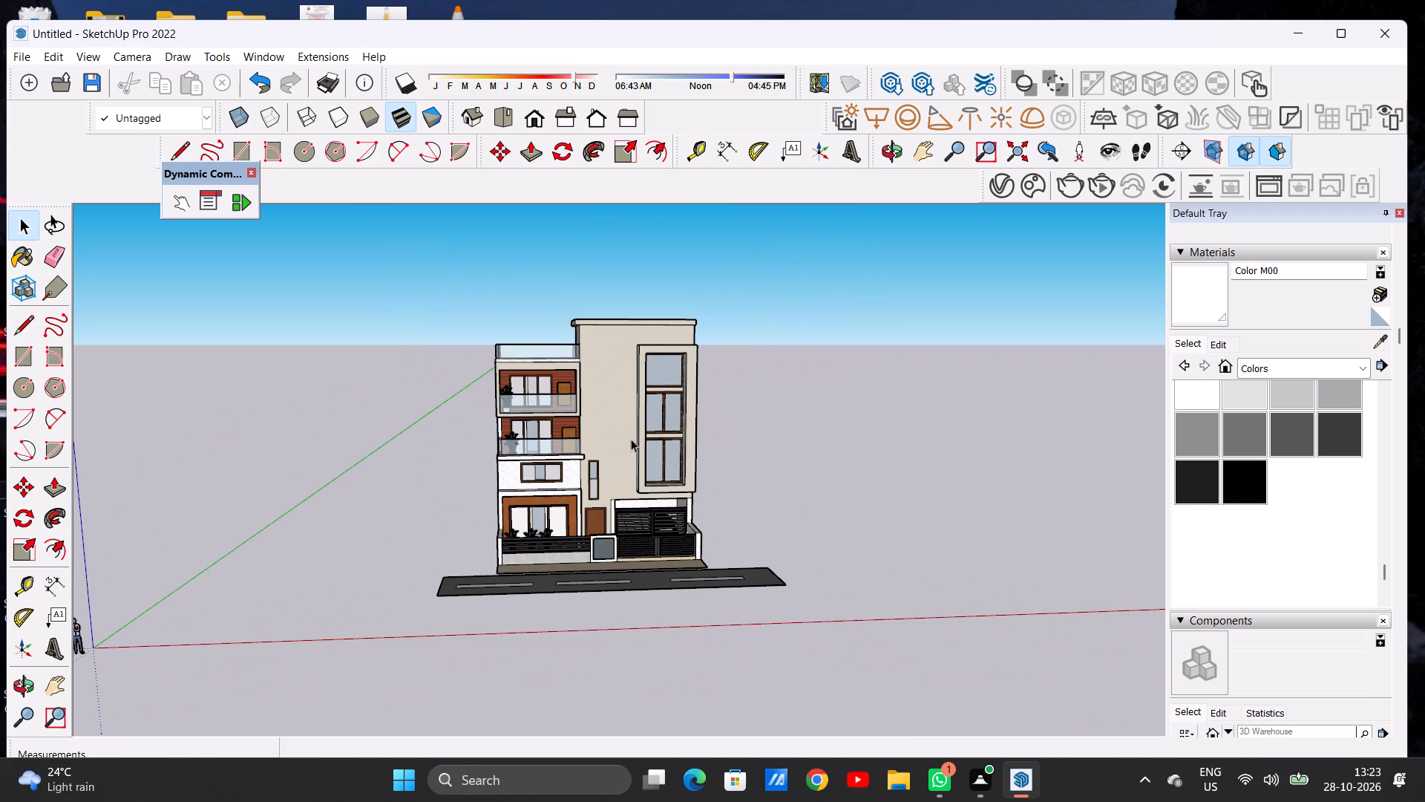
scroll(631, 439, "up", 3)
middle_click_drag(613, 476, 529, 517)
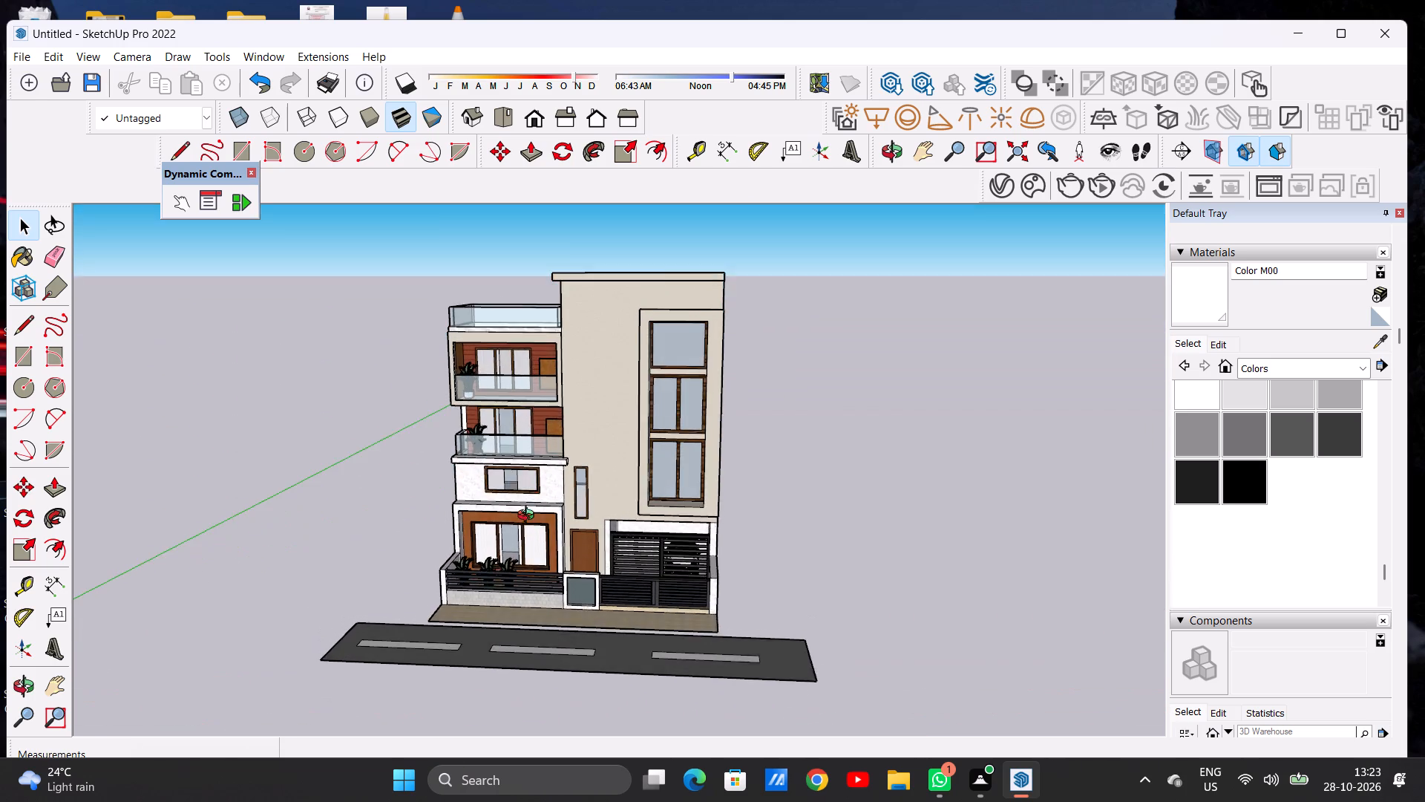
middle_click_drag(529, 517, 534, 530)
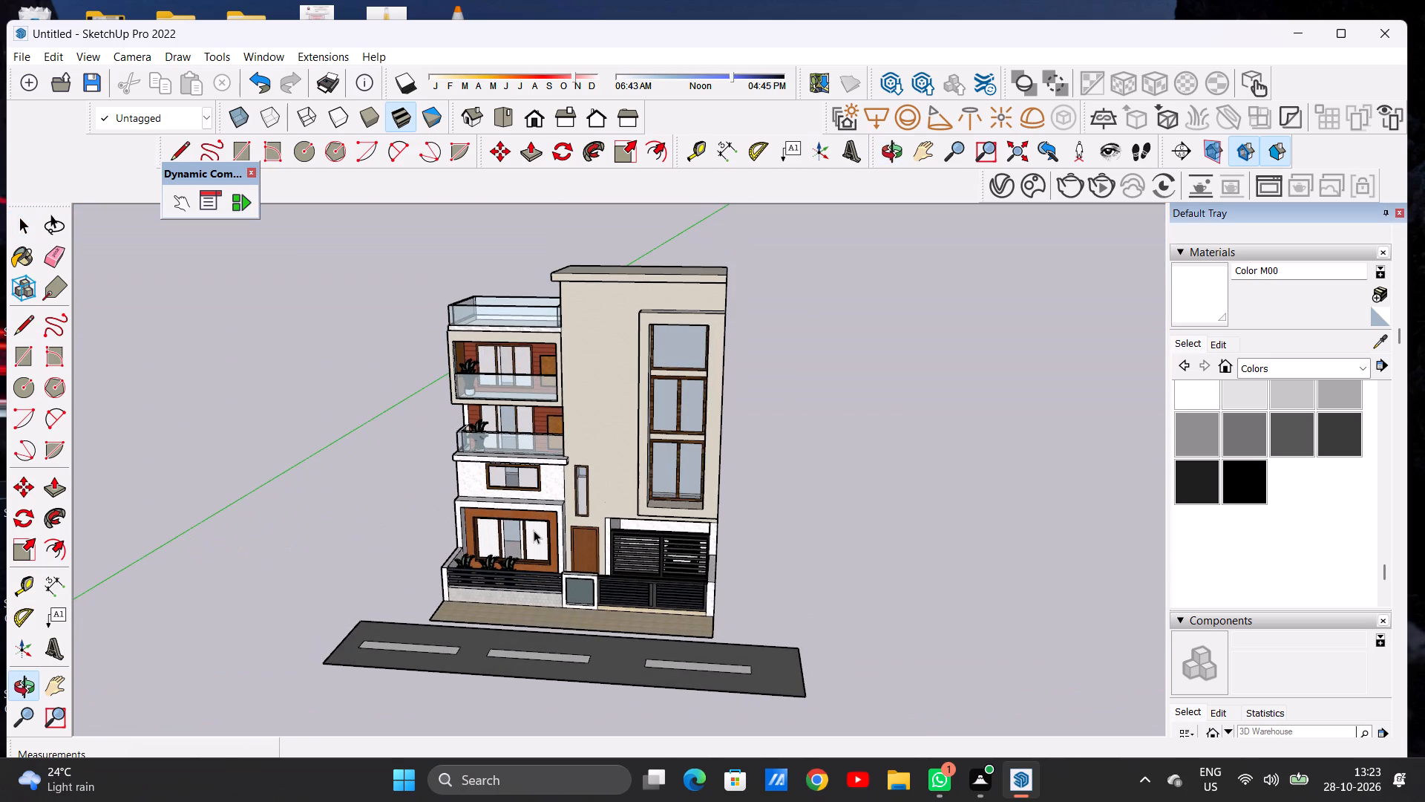
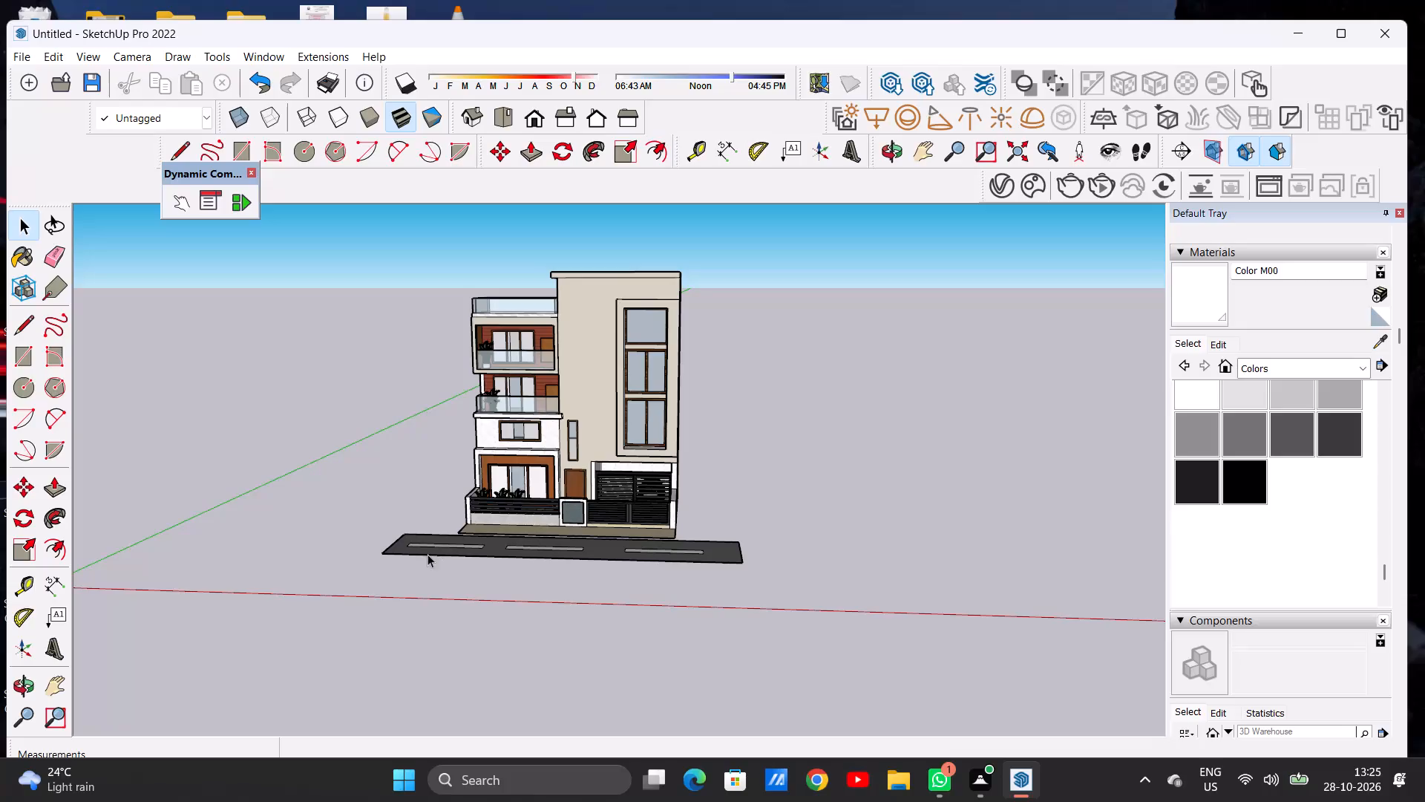
Examine the finished house and the road with its lane markings from the front and from the gate side.
scroll(433, 558, "down", 7)
scroll(528, 514, "down", 4)
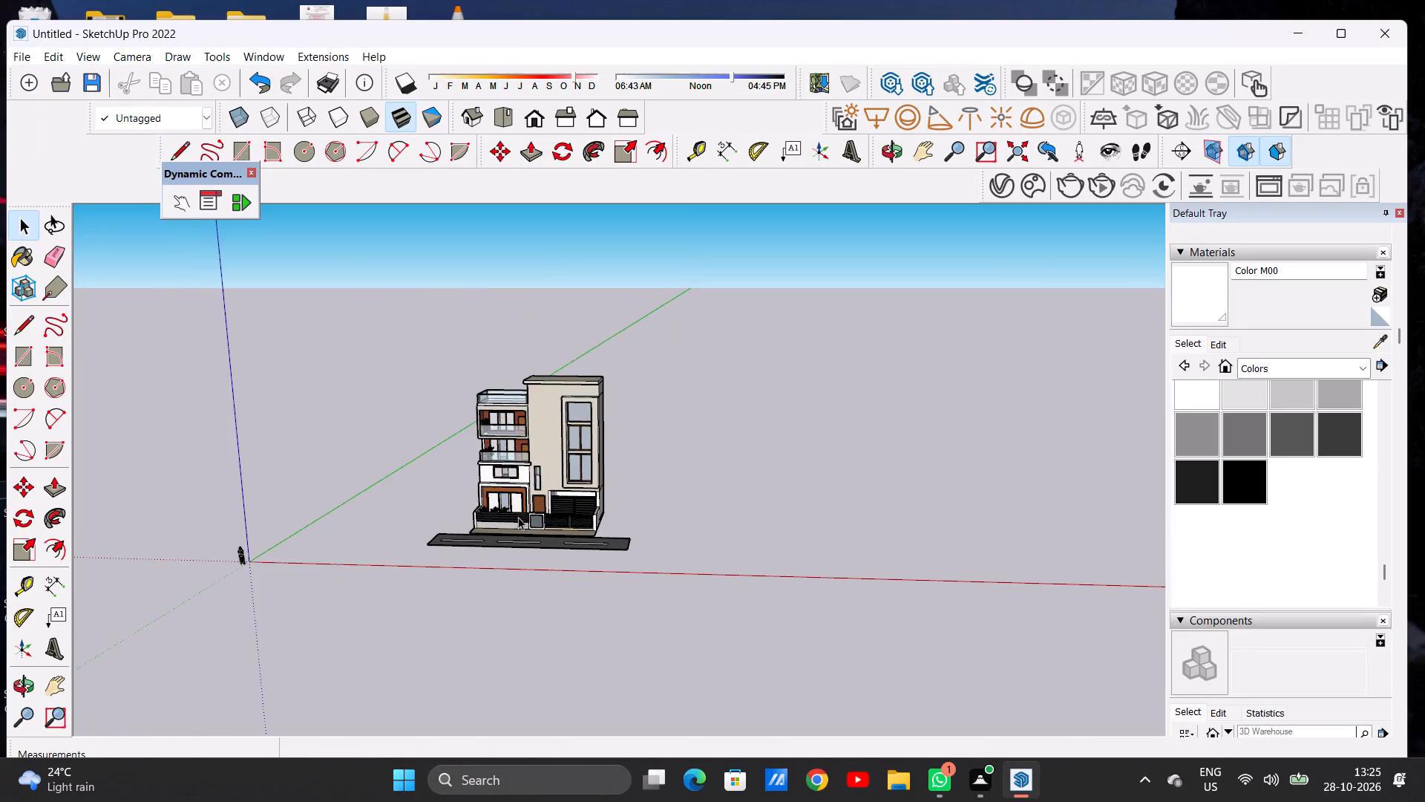
scroll(515, 518, "up", 16)
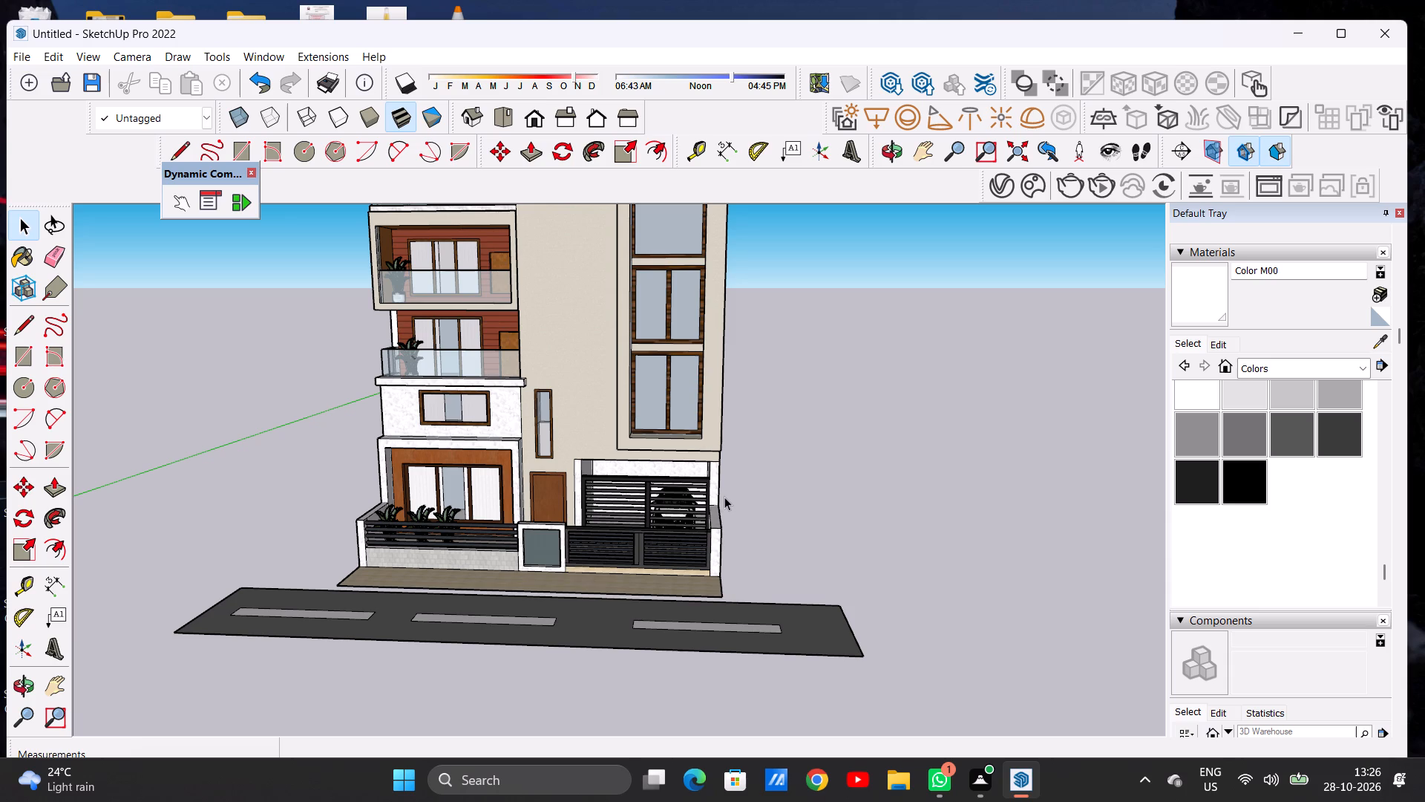
scroll(664, 498, "down", 14)
scroll(661, 476, "up", 7)
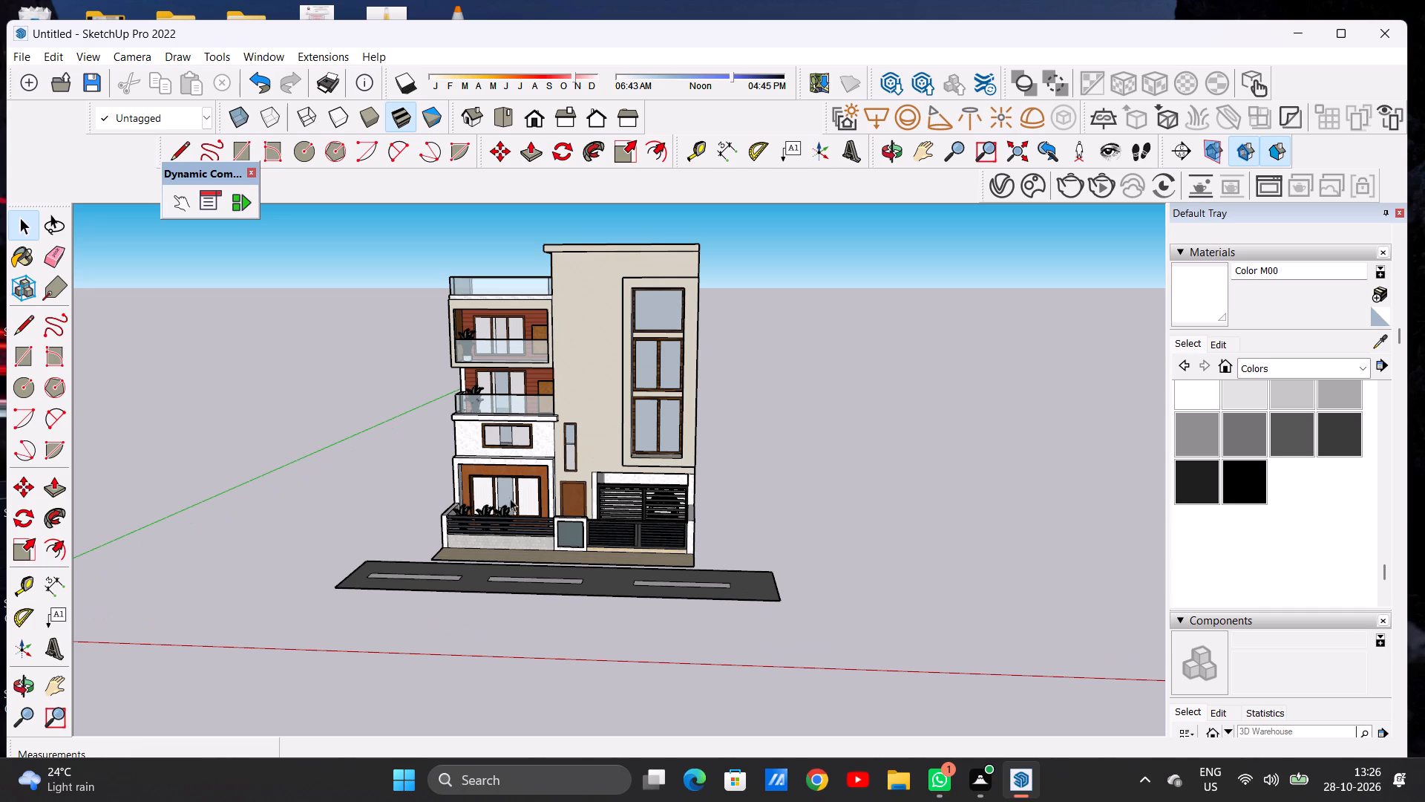
scroll(533, 491, "down", 15)
scroll(633, 509, "up", 8)
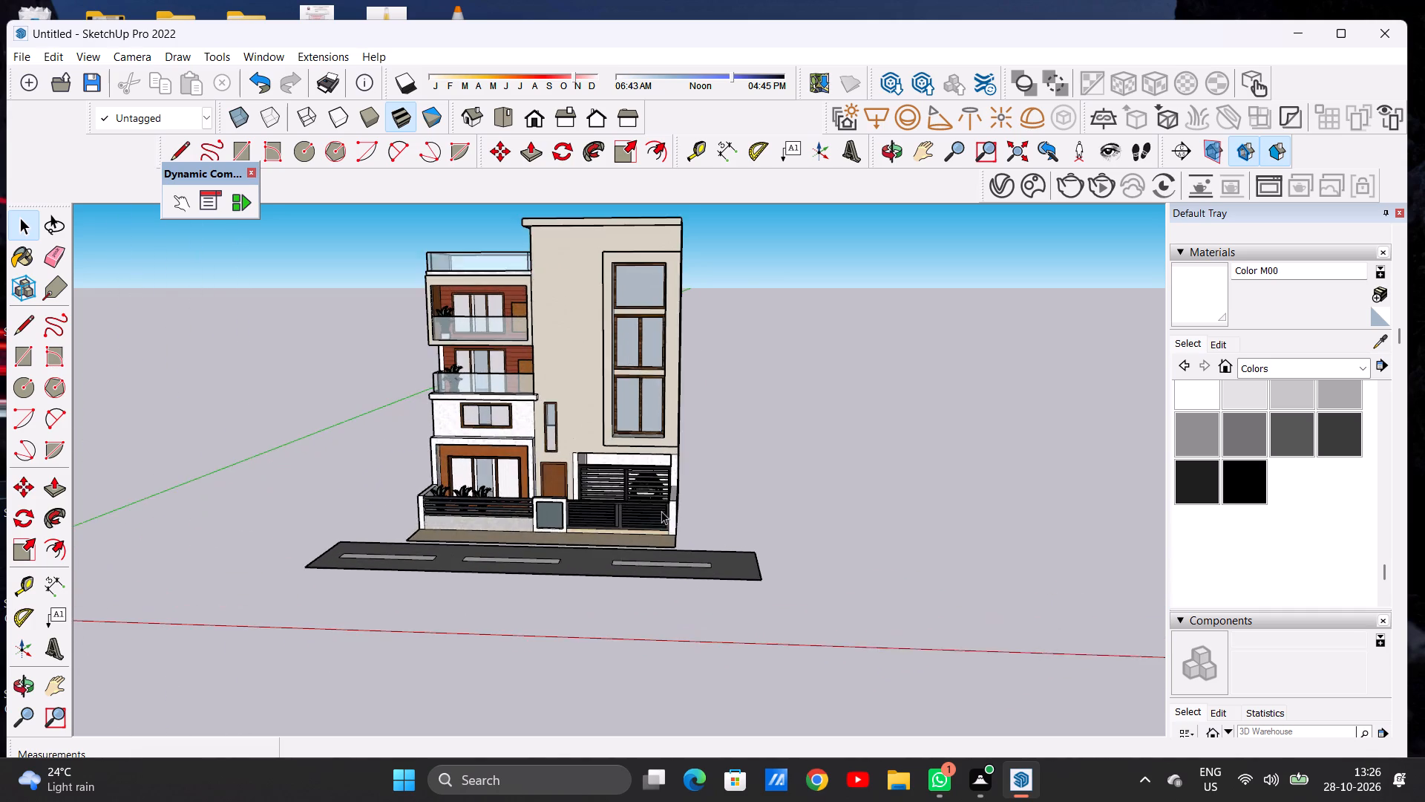
scroll(661, 511, "up", 7)
middle_click_drag(684, 501, 691, 569)
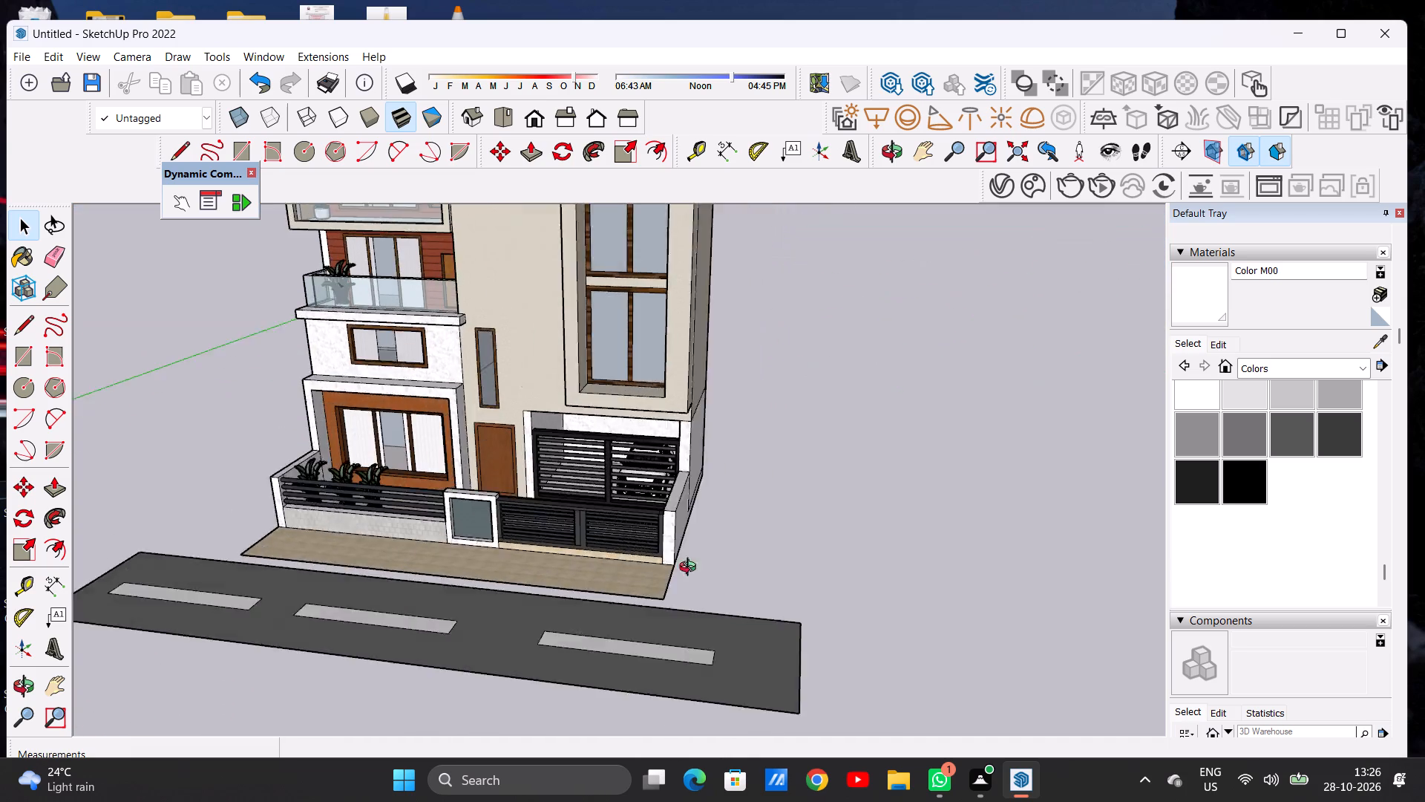
middle_click_drag(691, 569, 606, 549)
scroll(540, 538, "down", 19)
scroll(456, 514, "up", 1)
scroll(458, 514, "down", 2)
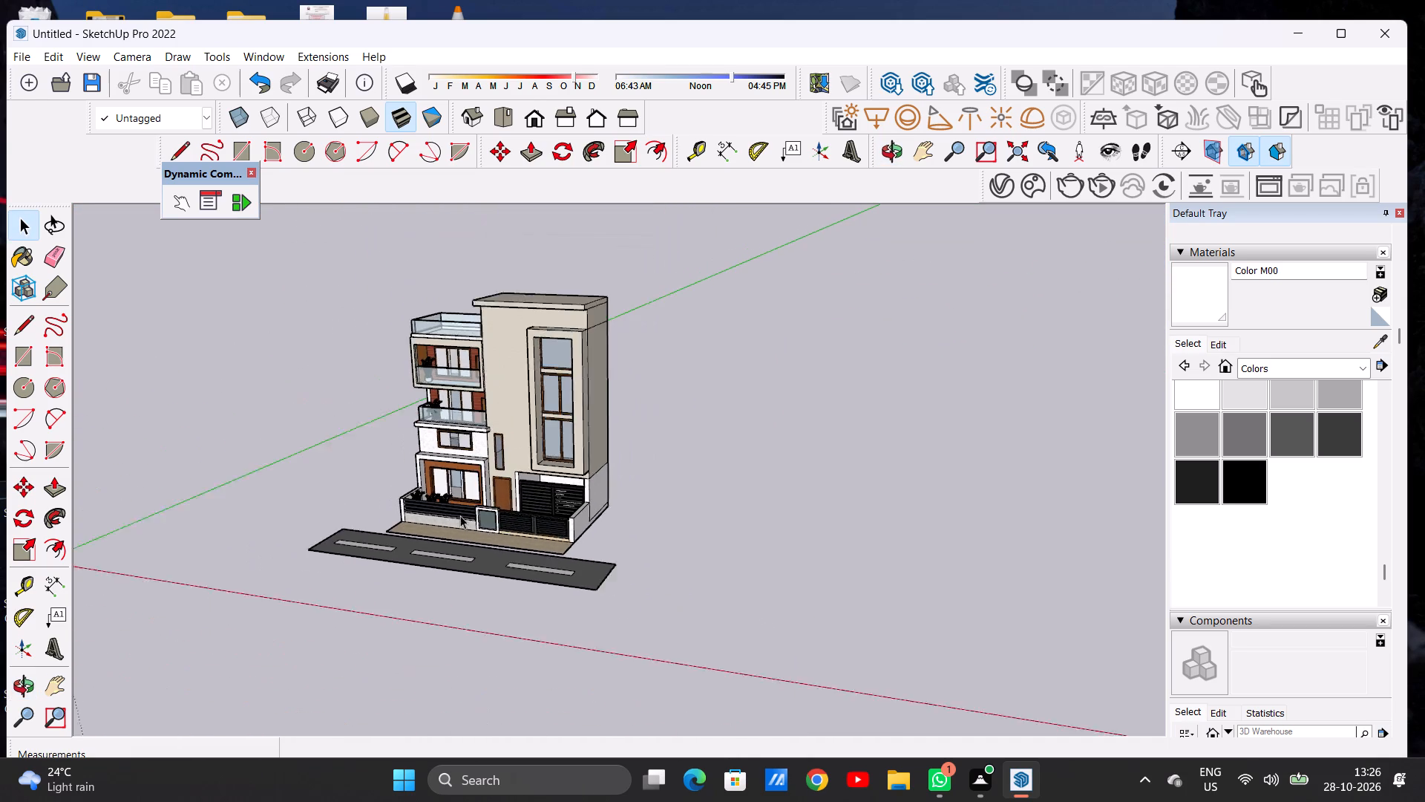
scroll(460, 515, "down", 3)
scroll(661, 515, "up", 4)
Draw a rectangle about 46'7" by 30'10" on the empty ground beside the gate side of the house.
middle_click_drag(667, 518, 719, 597)
scroll(675, 506, "up", 3)
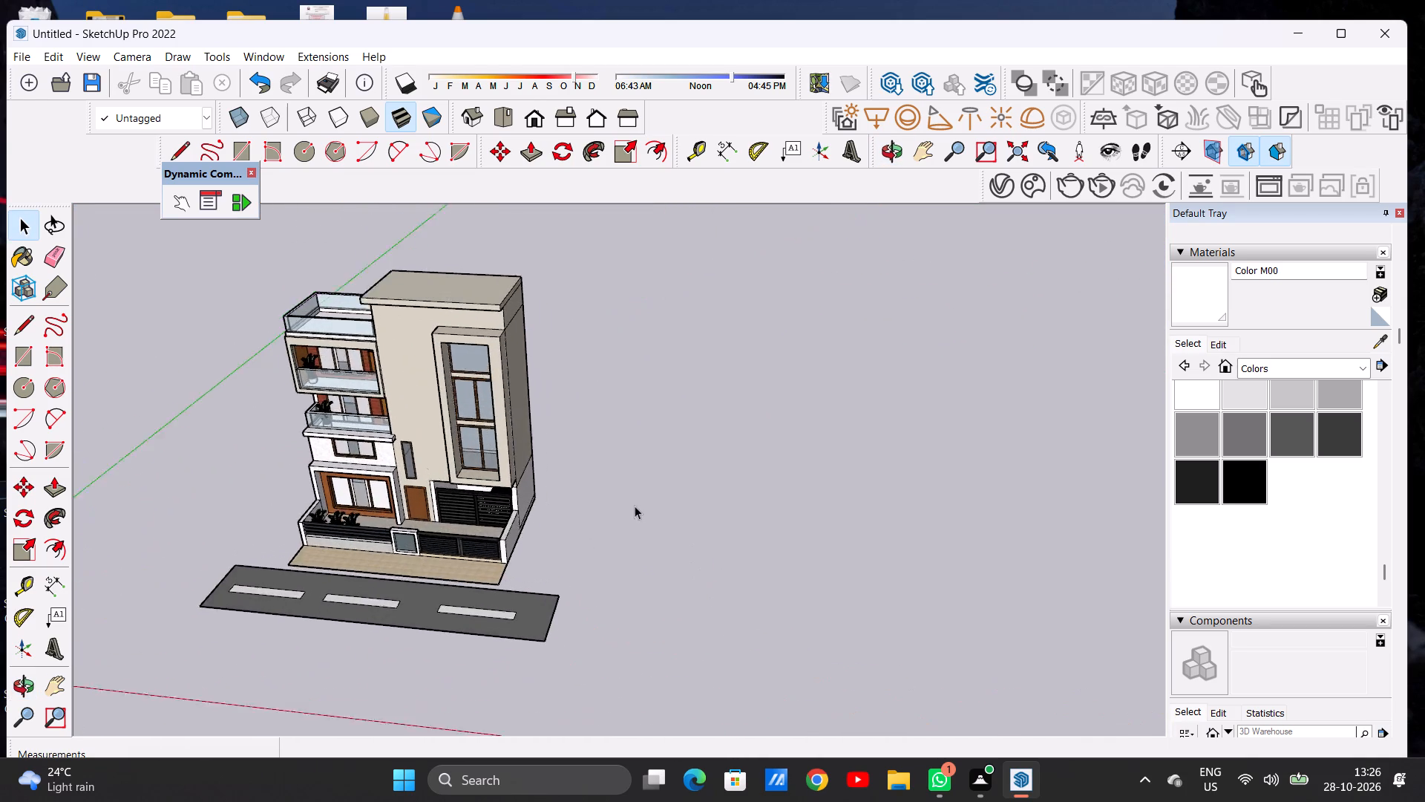
scroll(635, 506, "up", 3)
scroll(595, 506, "down", 16)
middle_click_drag(695, 532, 714, 619)
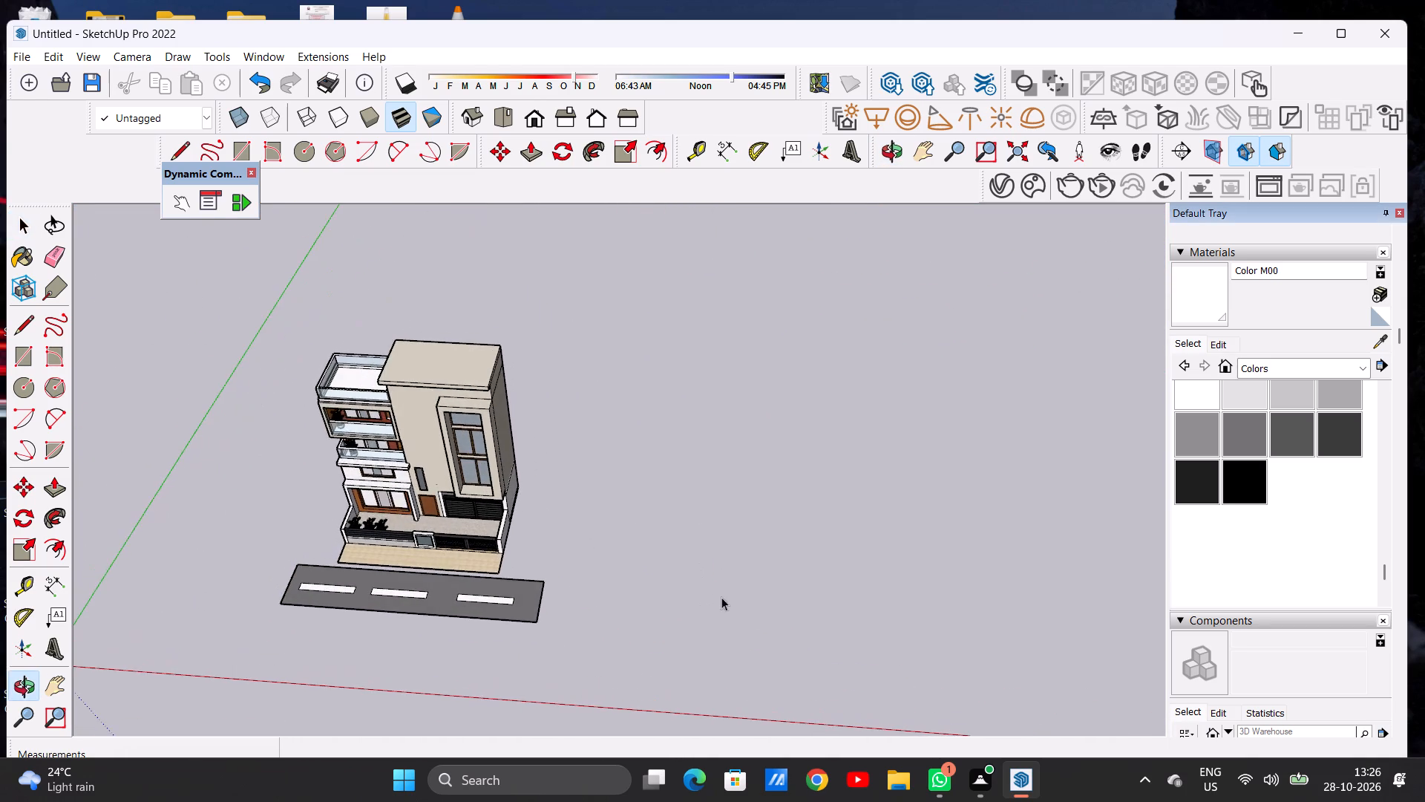
scroll(732, 555, "up", 7)
key("r")
left_click(638, 535)
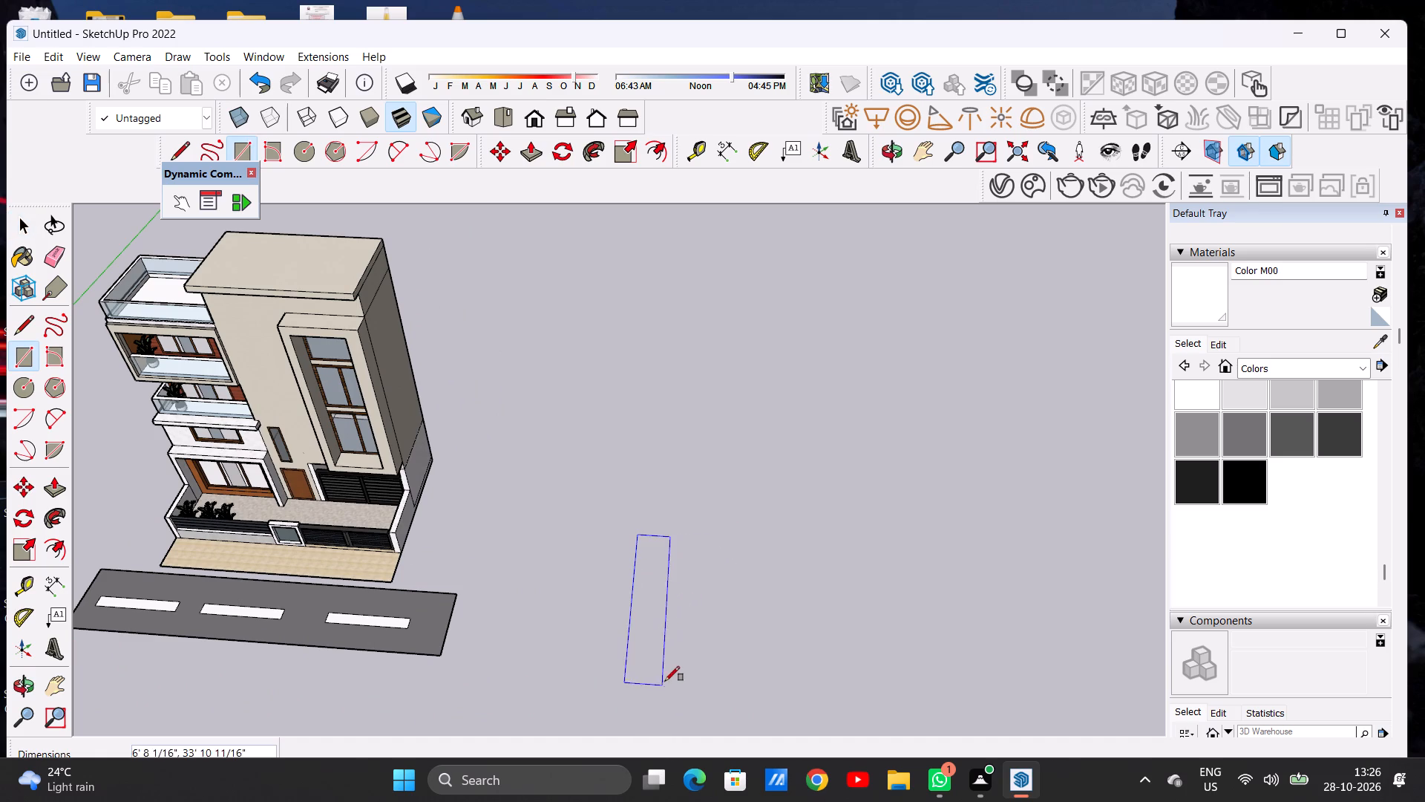
left_click(890, 687)
key("space")
Push/Pull the new ground rectangle upward about 33'10" into a solid box.
scroll(539, 620, "down", 7)
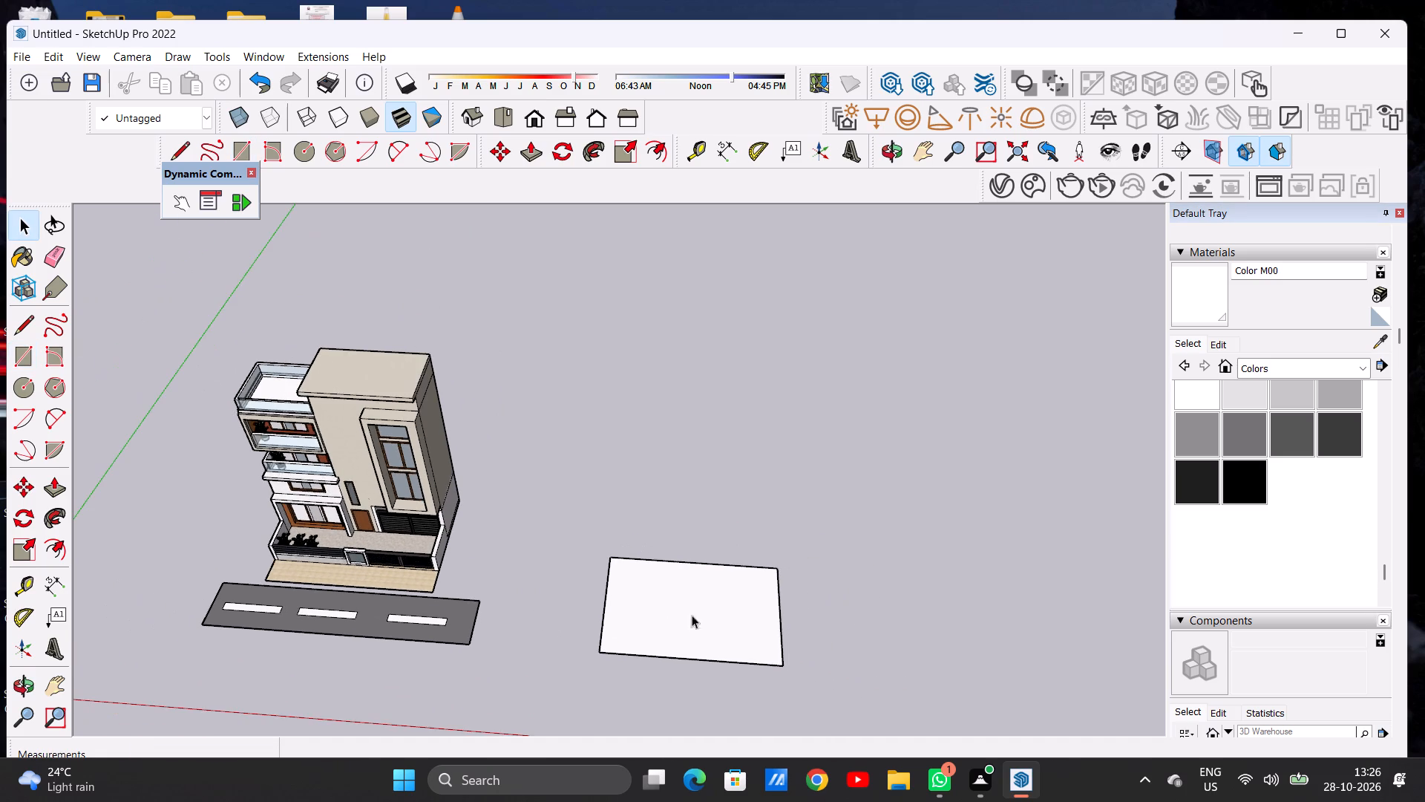
scroll(739, 623, "up", 5)
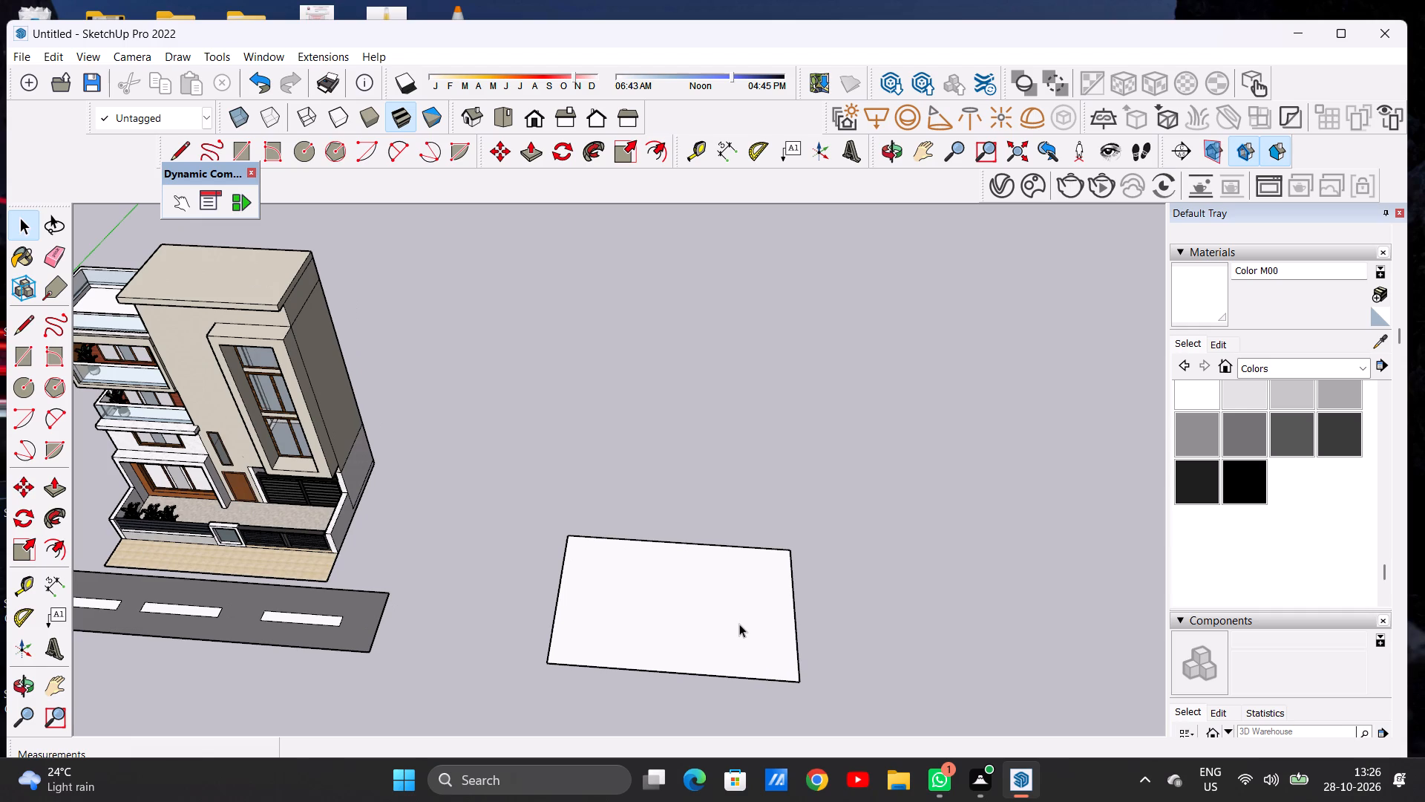
key("p")
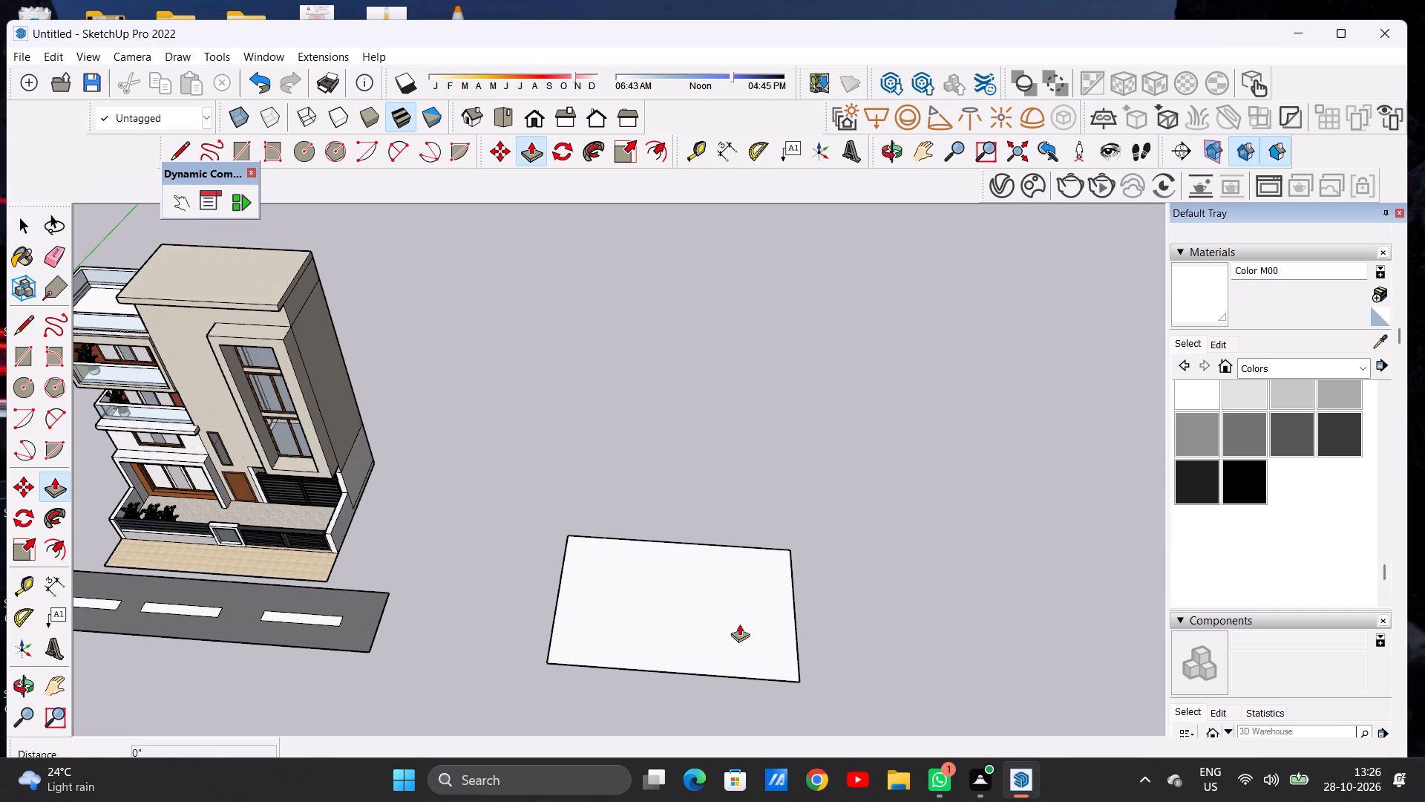
middle_click_drag(767, 660, 788, 561)
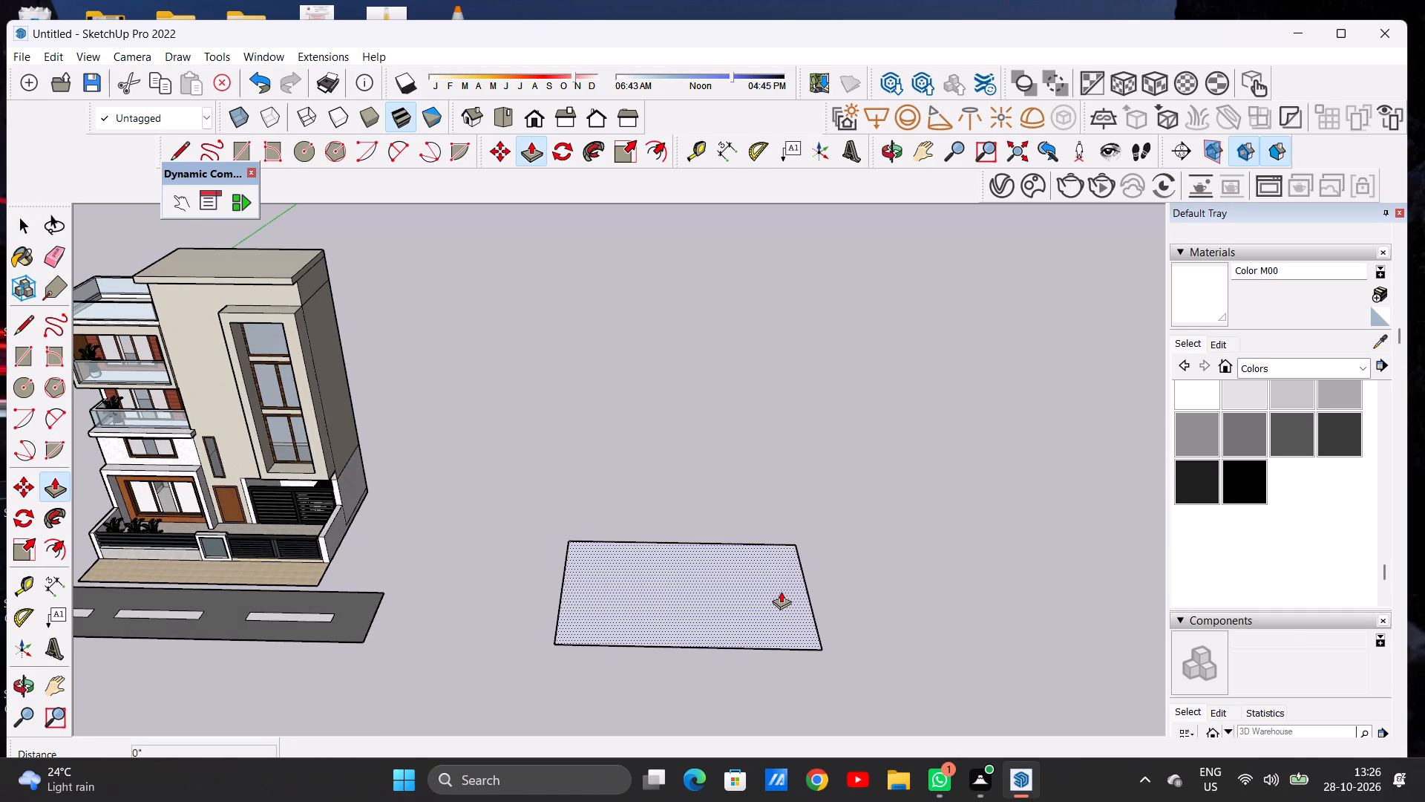
left_click(781, 591)
left_click(808, 431)
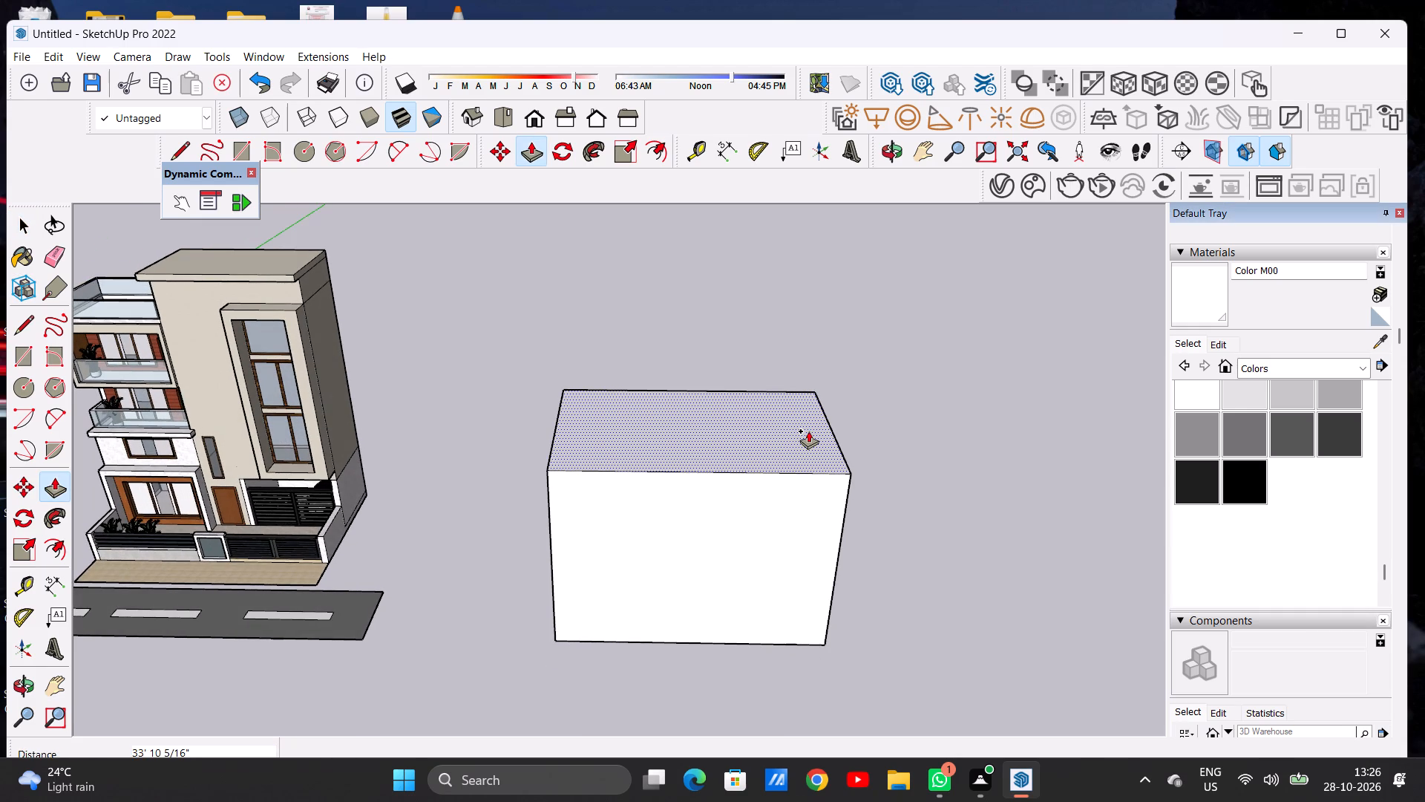
key("space")
Draw a rectangle about 37'1" by 26'3" on the box's front face, inset from all its edges.
scroll(632, 576, "down", 7)
middle_click_drag(637, 602, 646, 504)
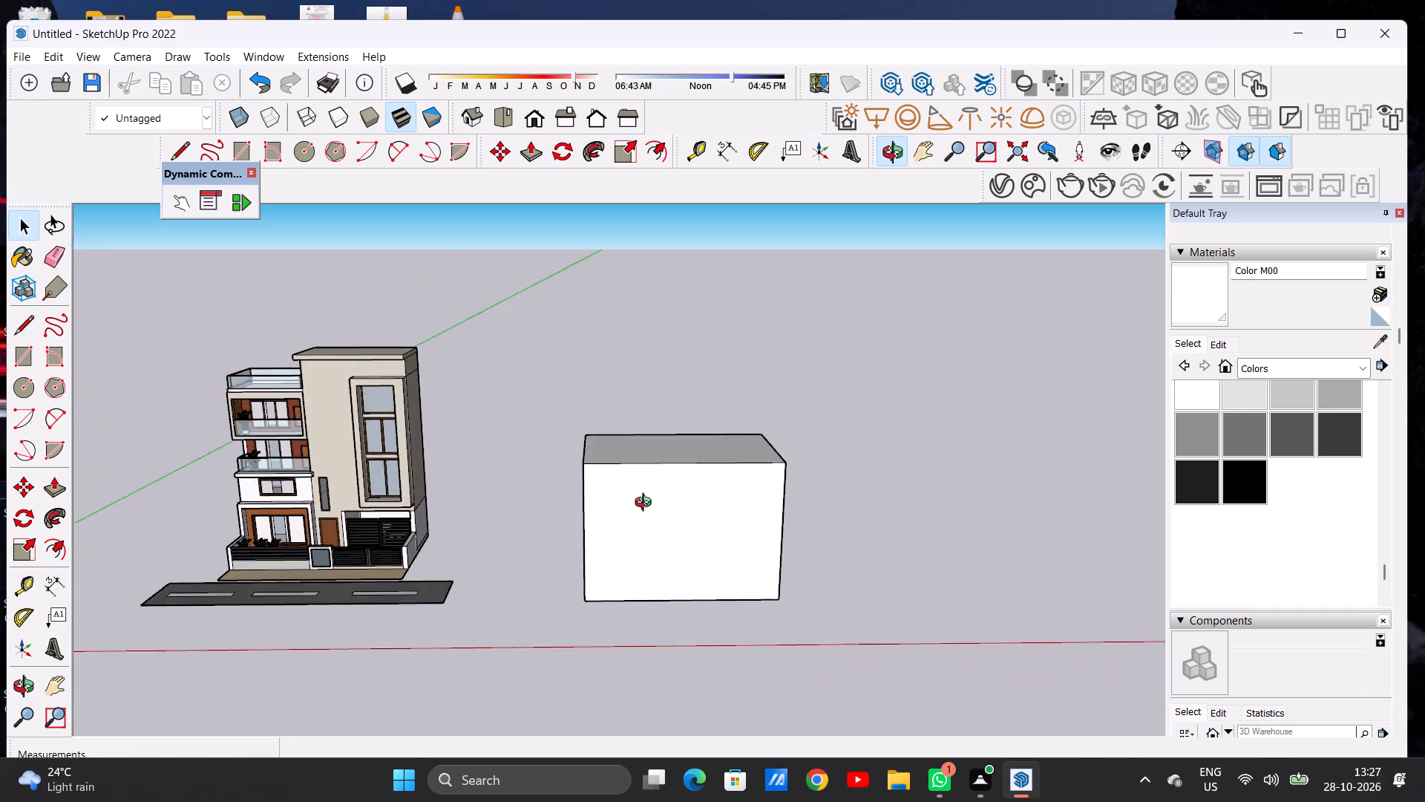
middle_click_drag(646, 504, 643, 476)
scroll(664, 509, "up", 5)
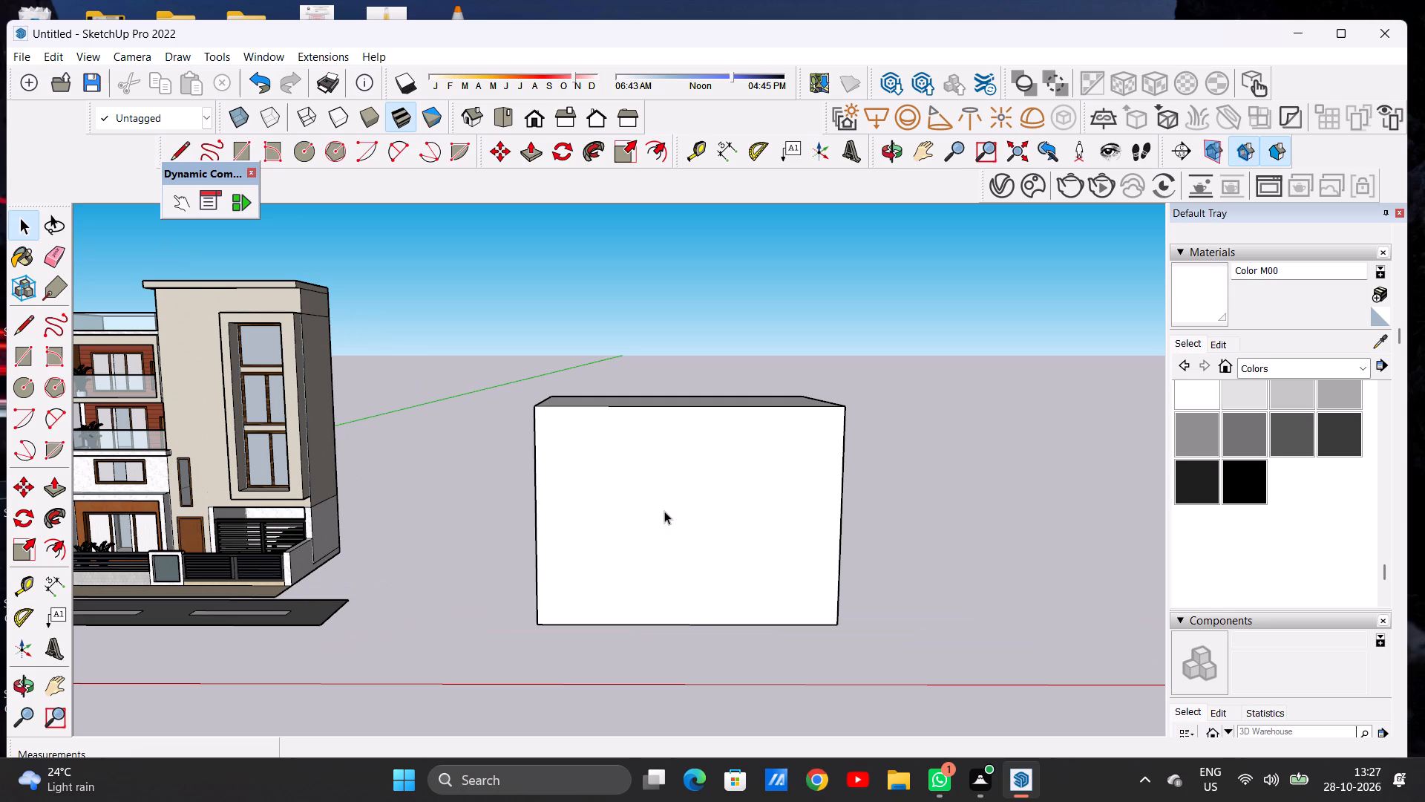
scroll(625, 502, "down", 5)
middle_click_drag(670, 538, 655, 510)
scroll(653, 510, "up", 2)
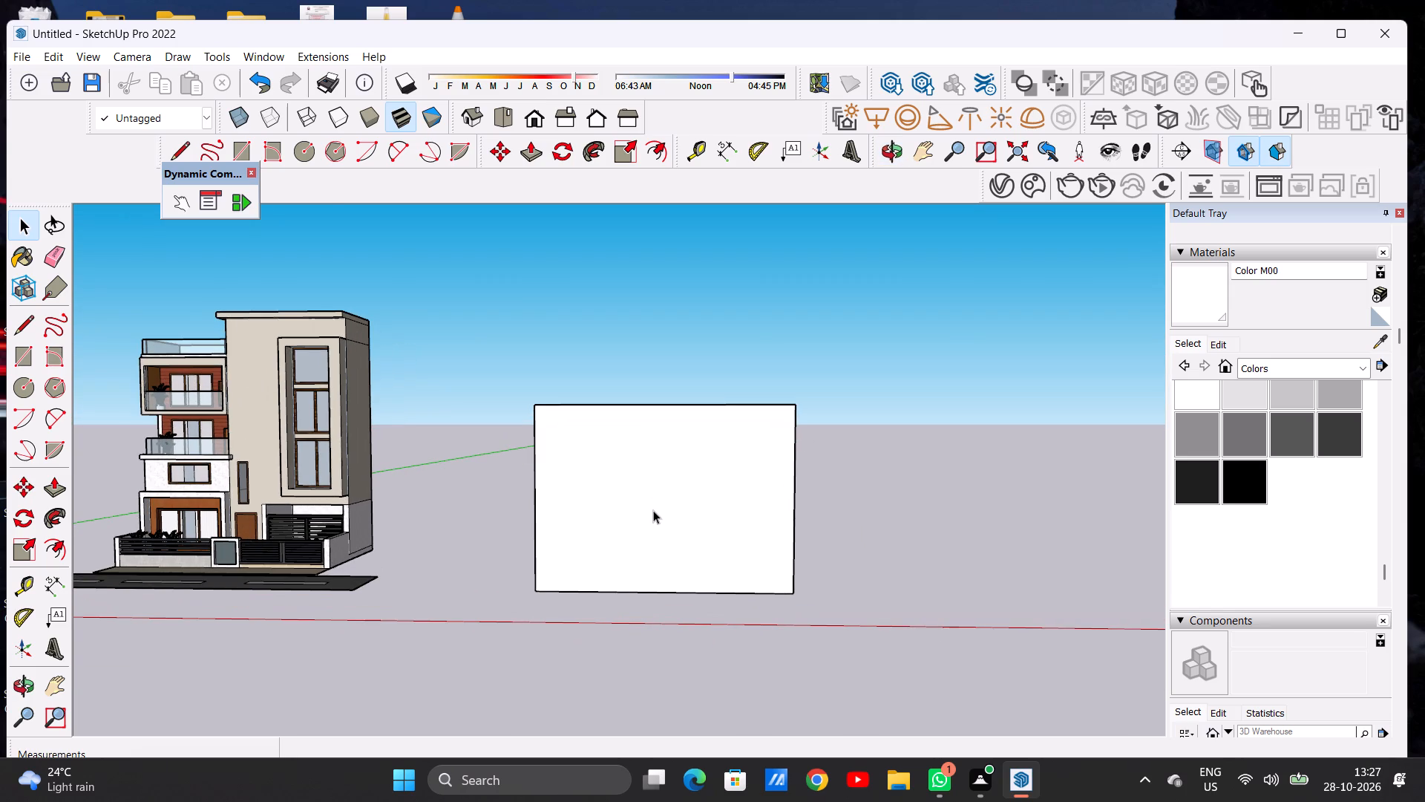
key("r")
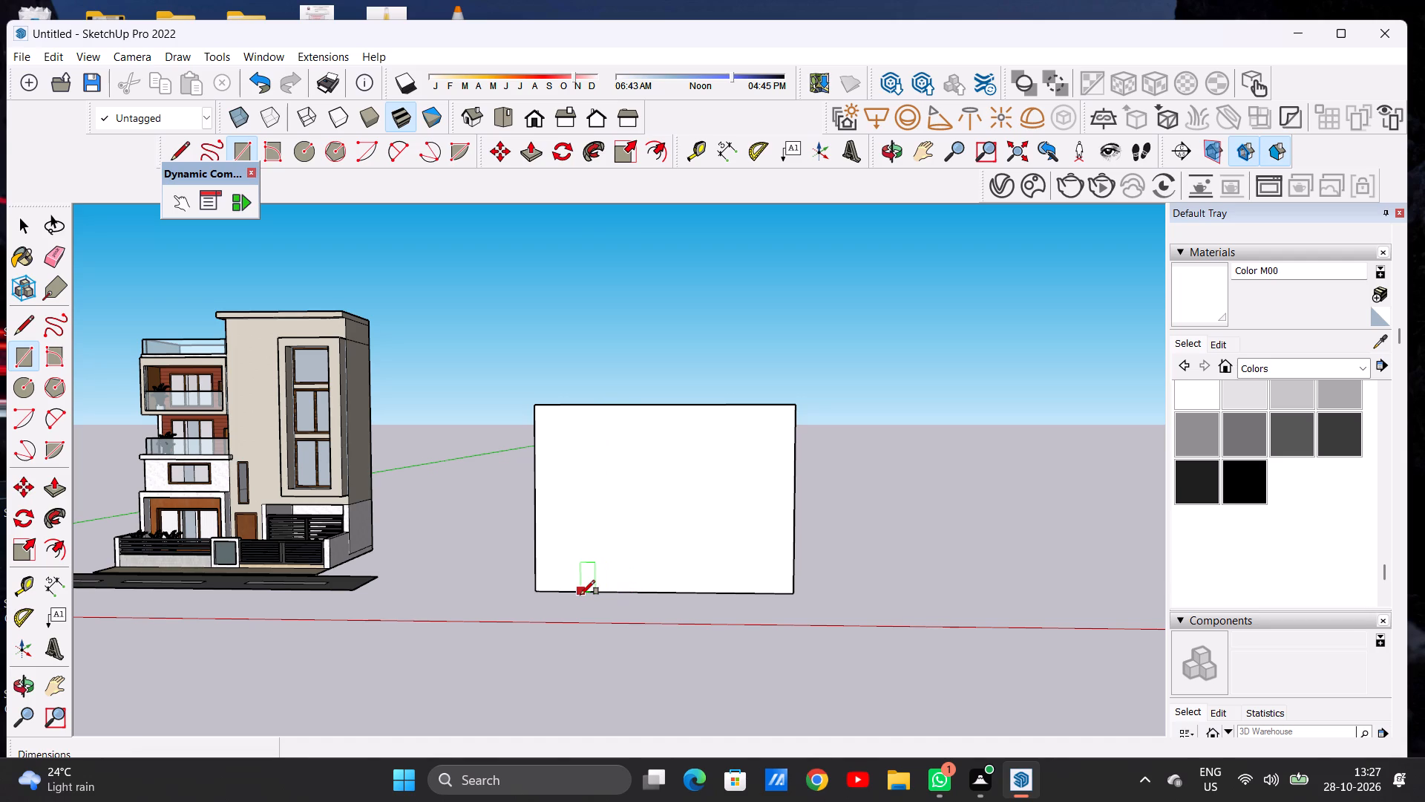
left_click(565, 434)
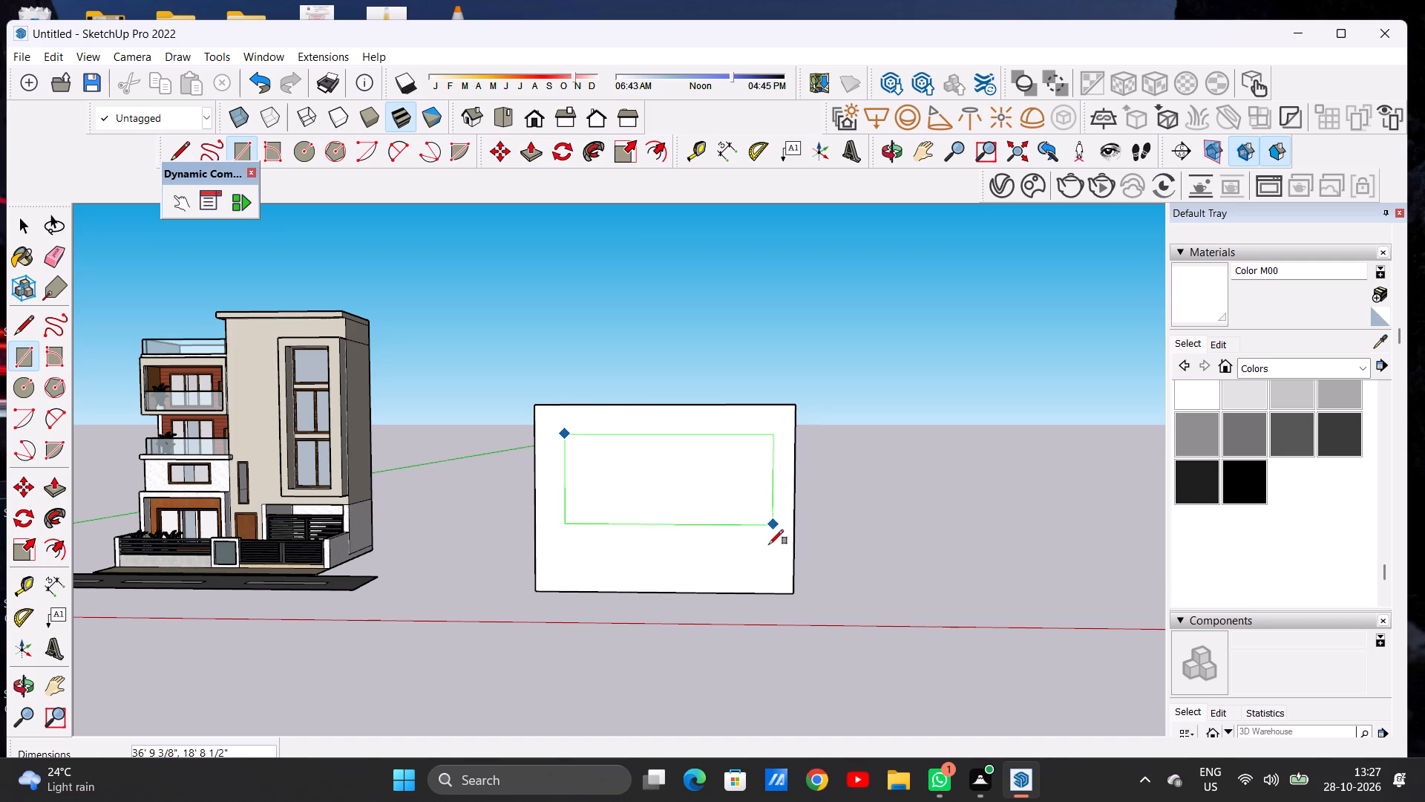
left_click(771, 581)
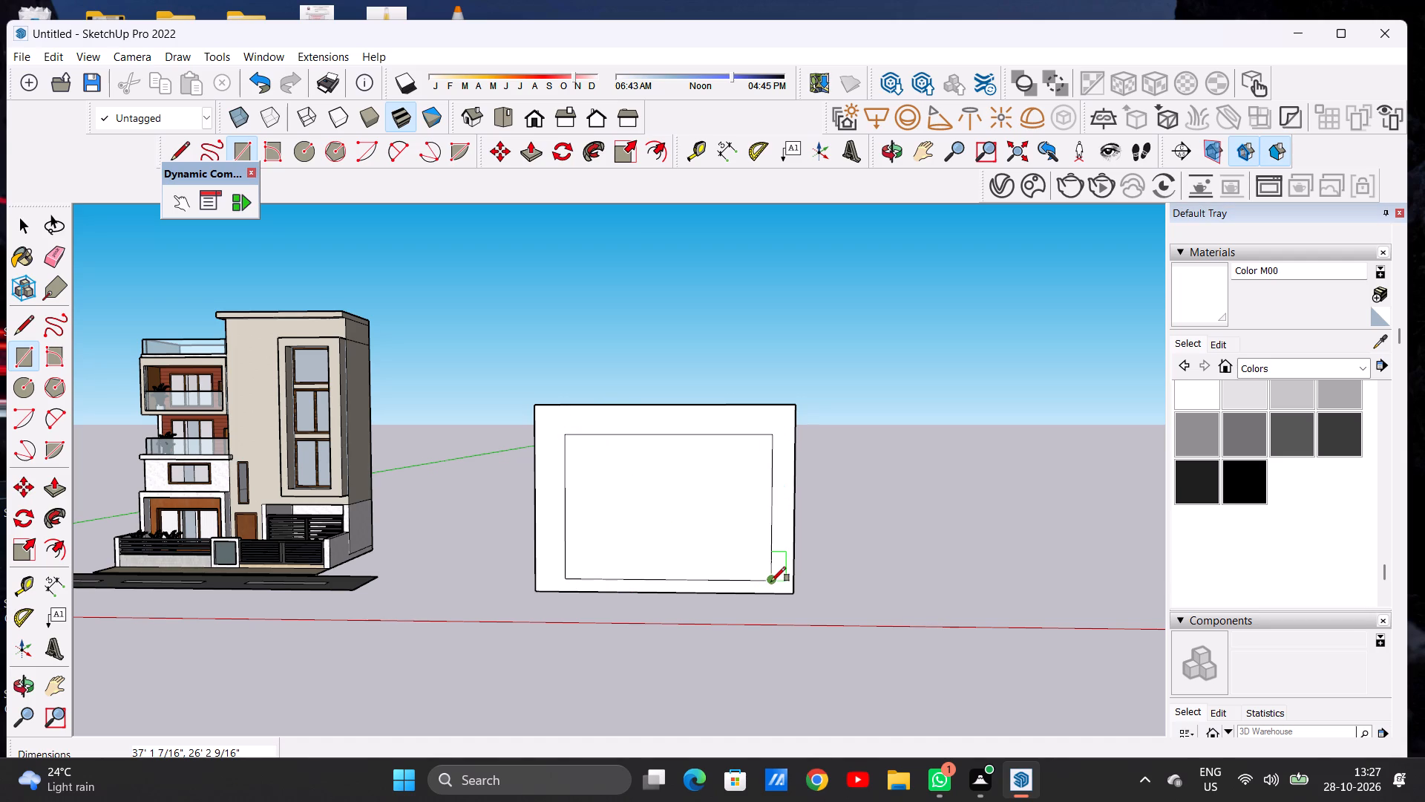
key("space")
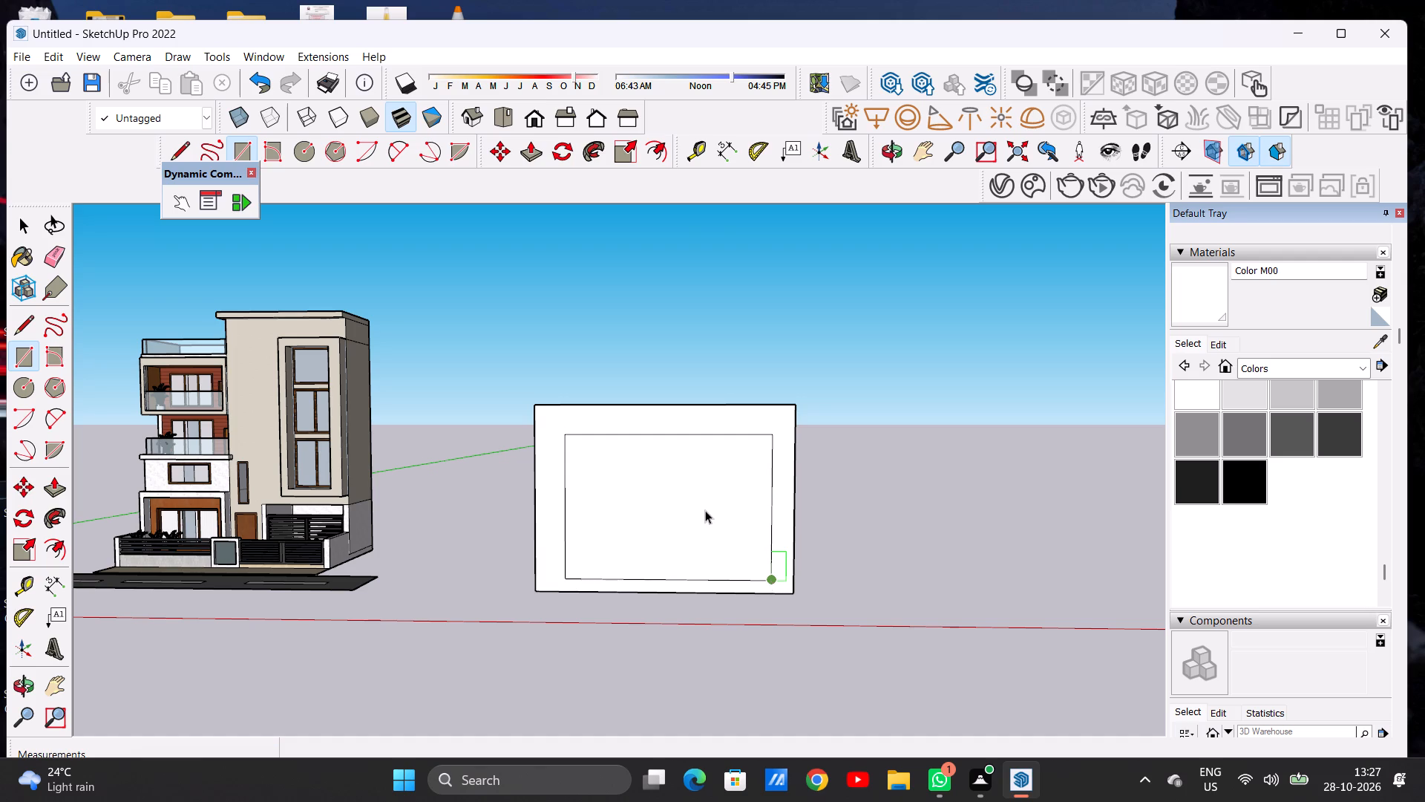
Push the inner rectangle on the box's front face inward about 11'6" to form a recess.
scroll(704, 509, "down", 3)
middle_click_drag(695, 506, 677, 631)
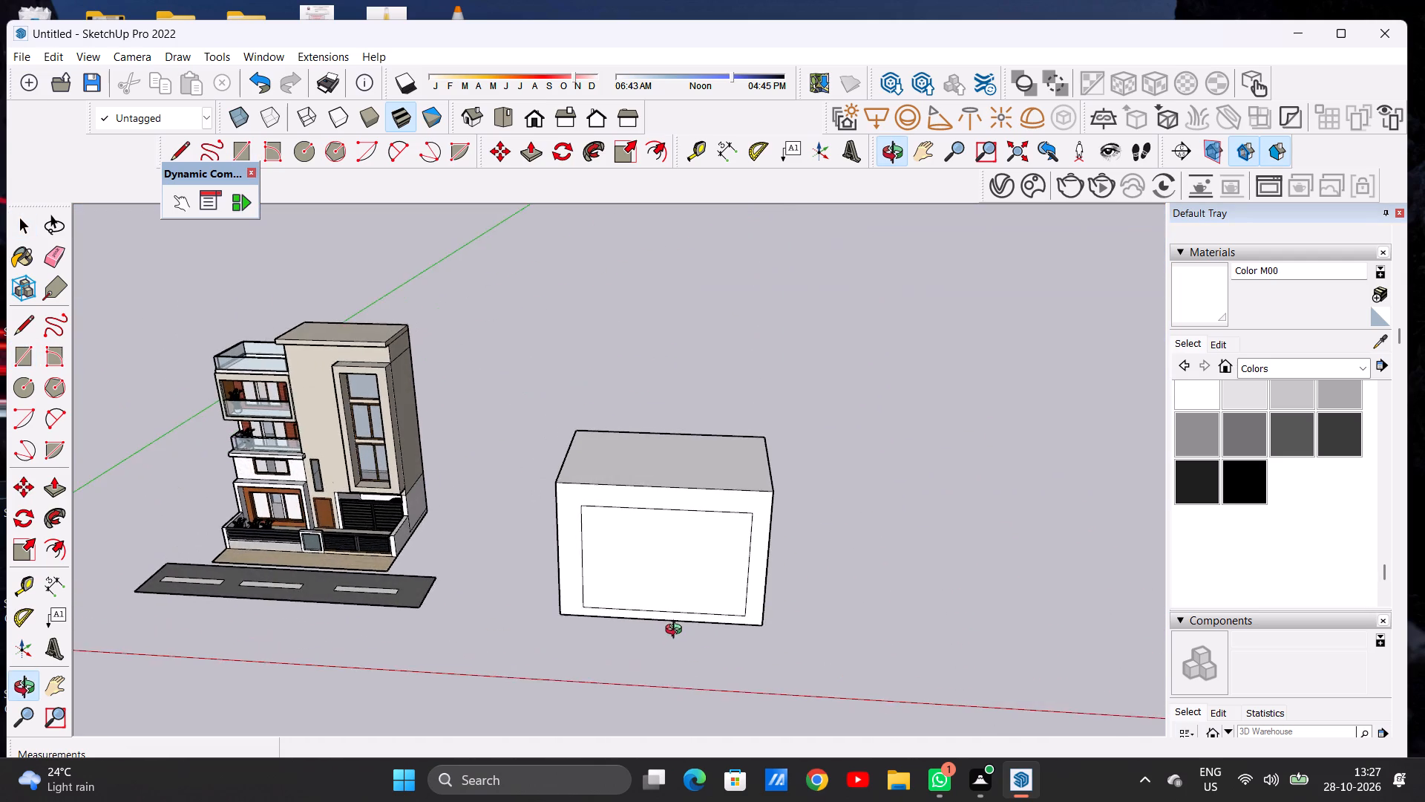
middle_click_drag(677, 631, 717, 533)
scroll(735, 514, "up", 5)
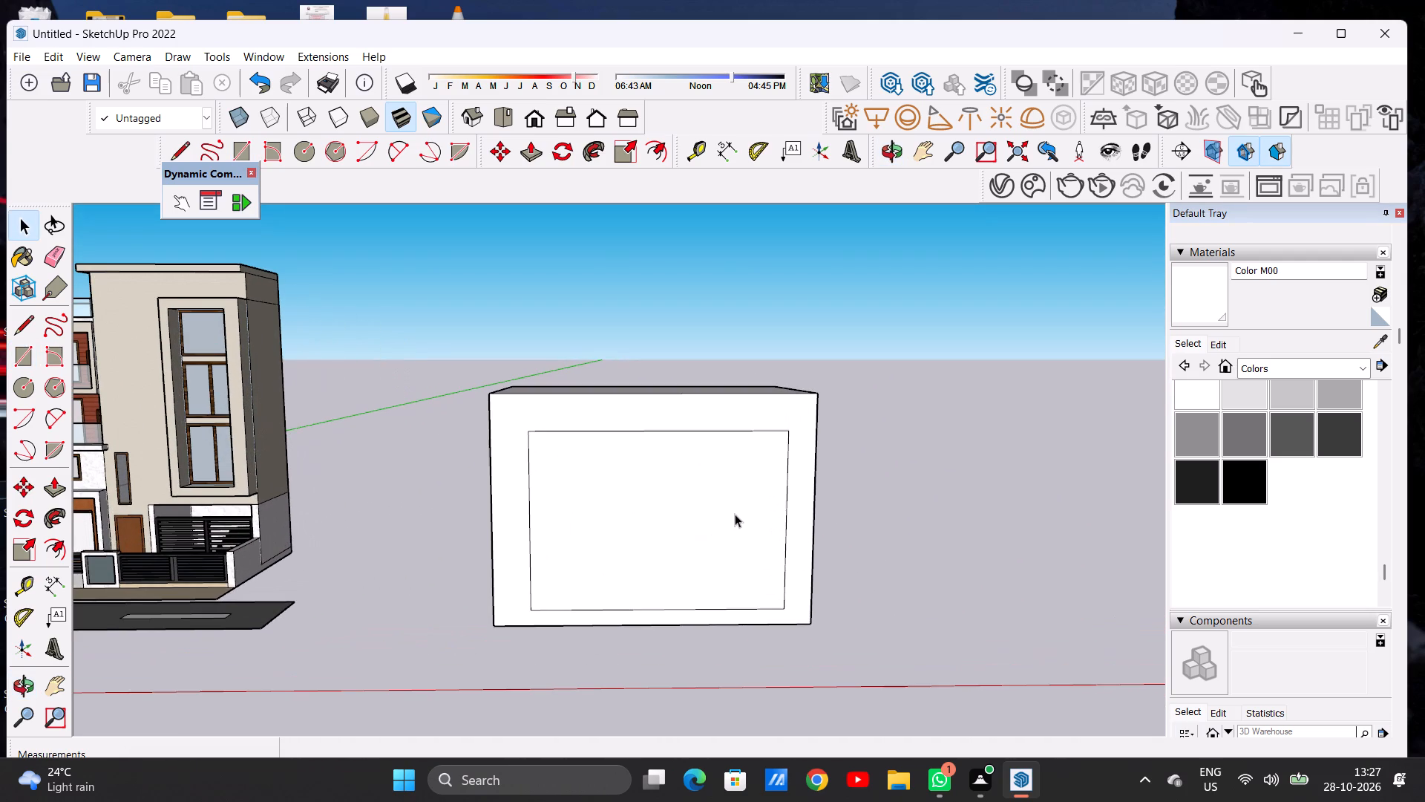
key("p")
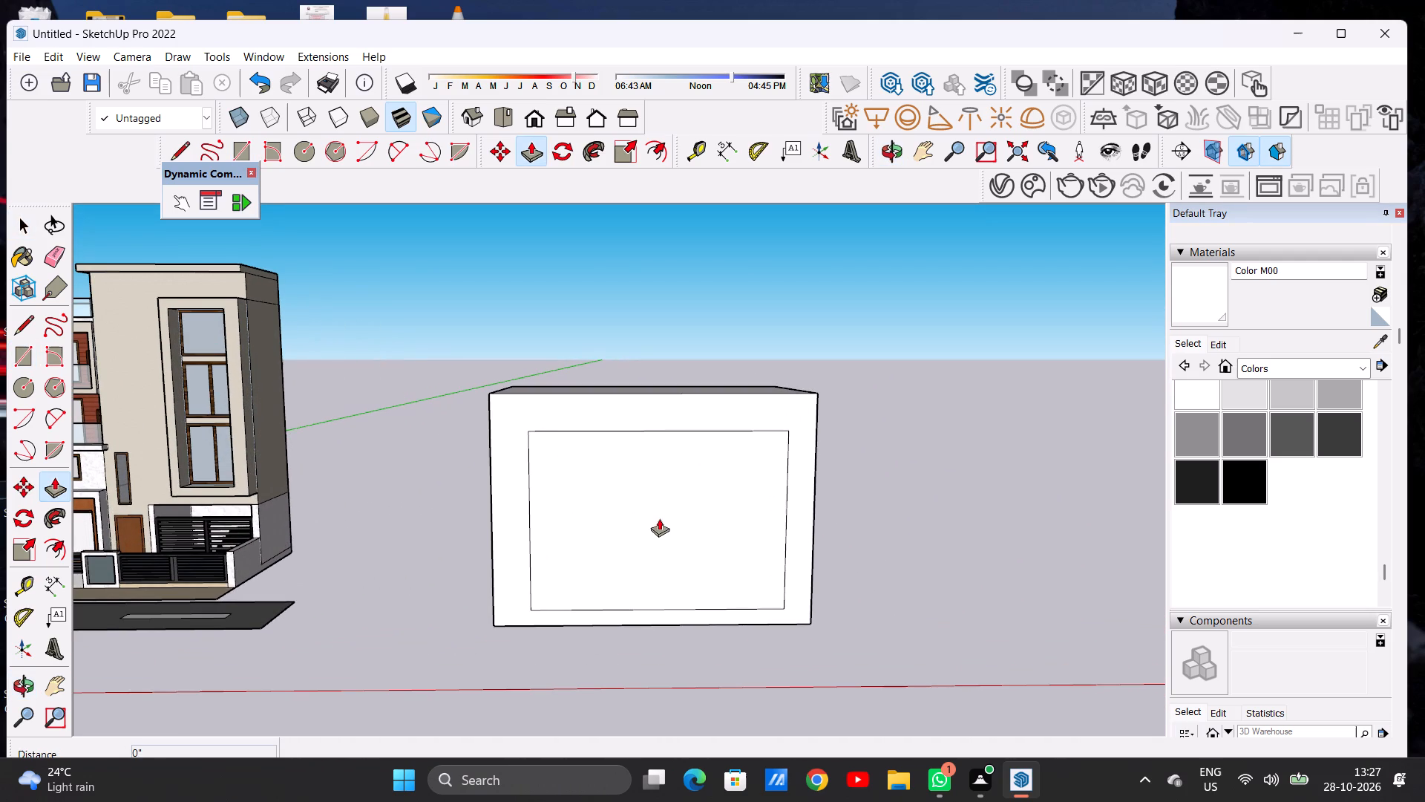
left_click(659, 520)
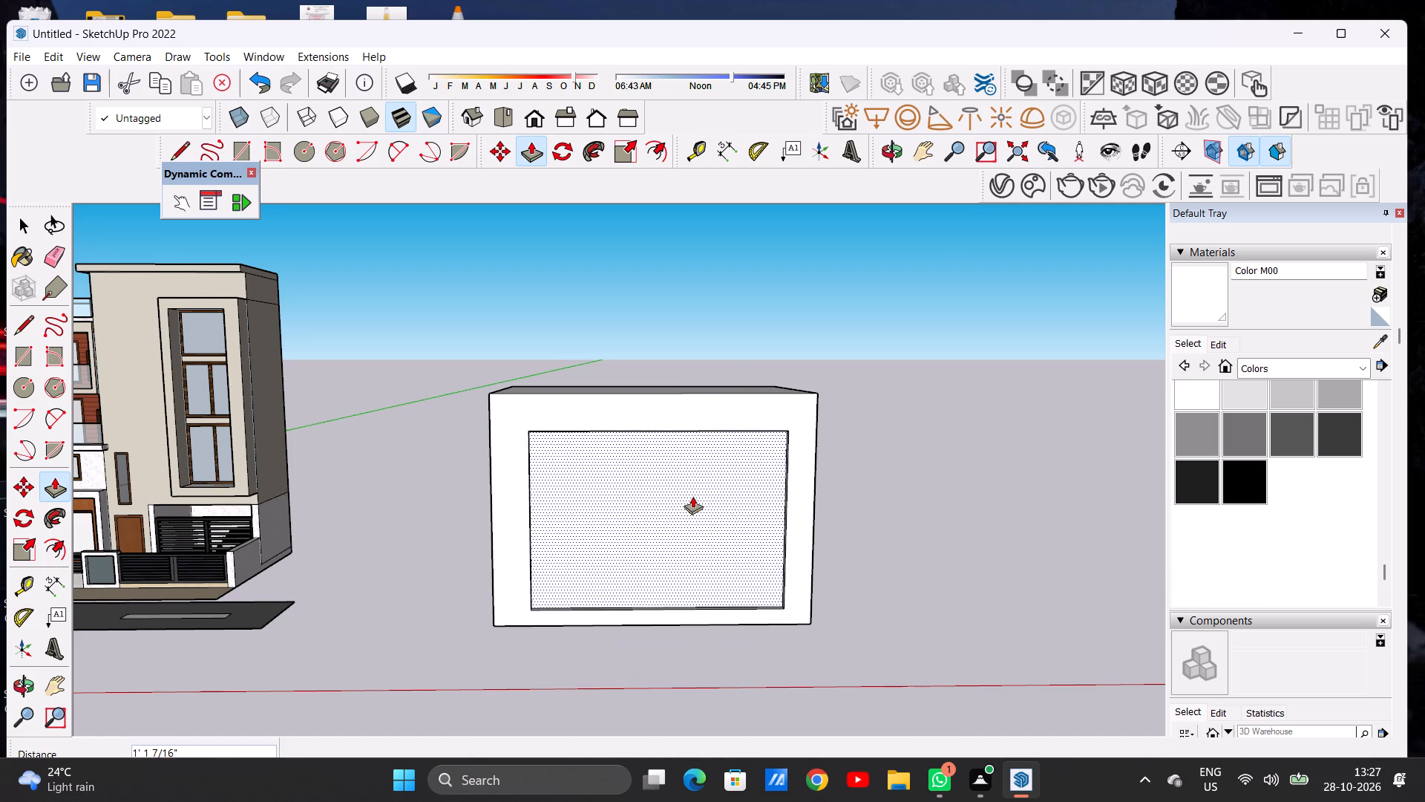
left_click(696, 471)
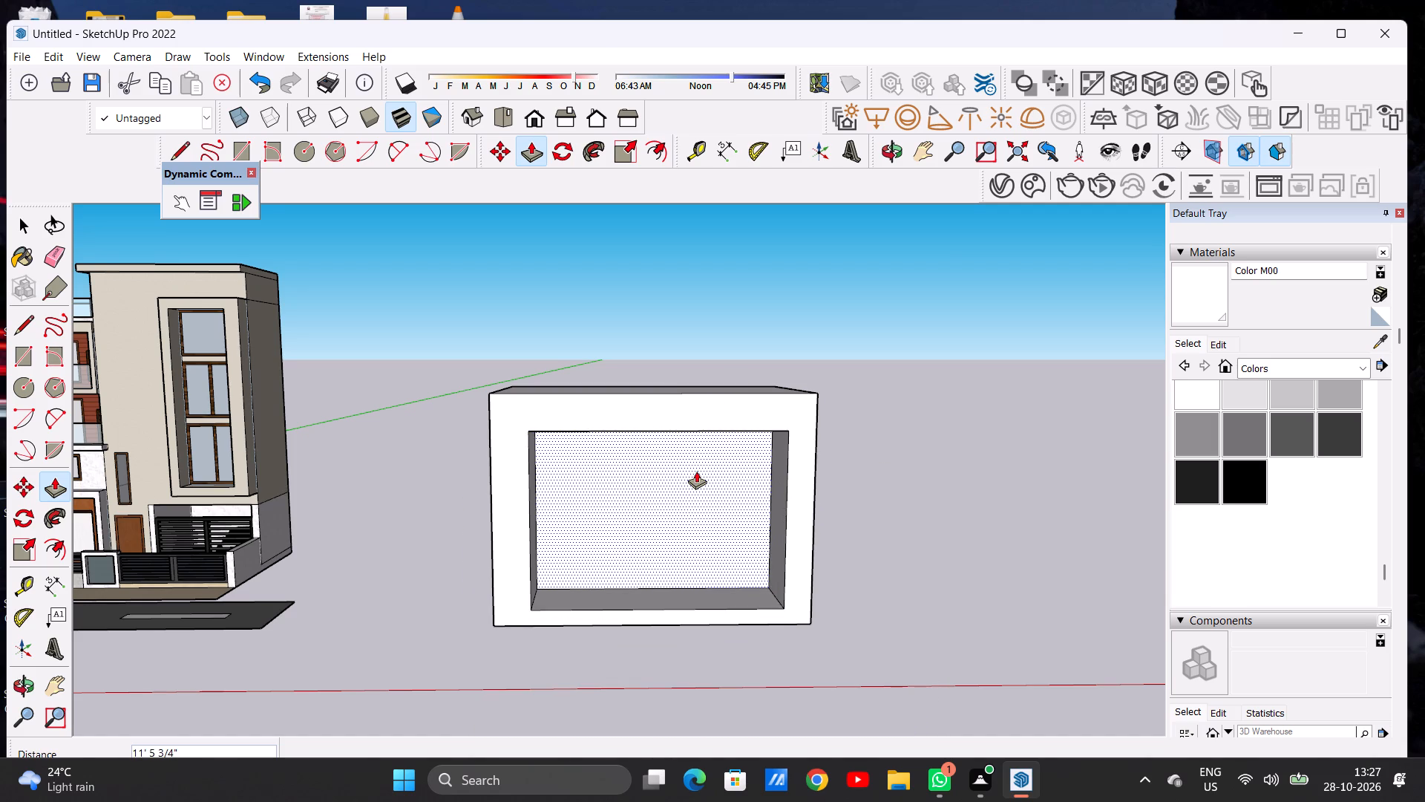
key("space")
Draw a rectangle about 30'1" by 24'2" on the recess's back face, reaching down to its bottom edge.
scroll(695, 455, "down", 5)
middle_click_drag(673, 496, 551, 578)
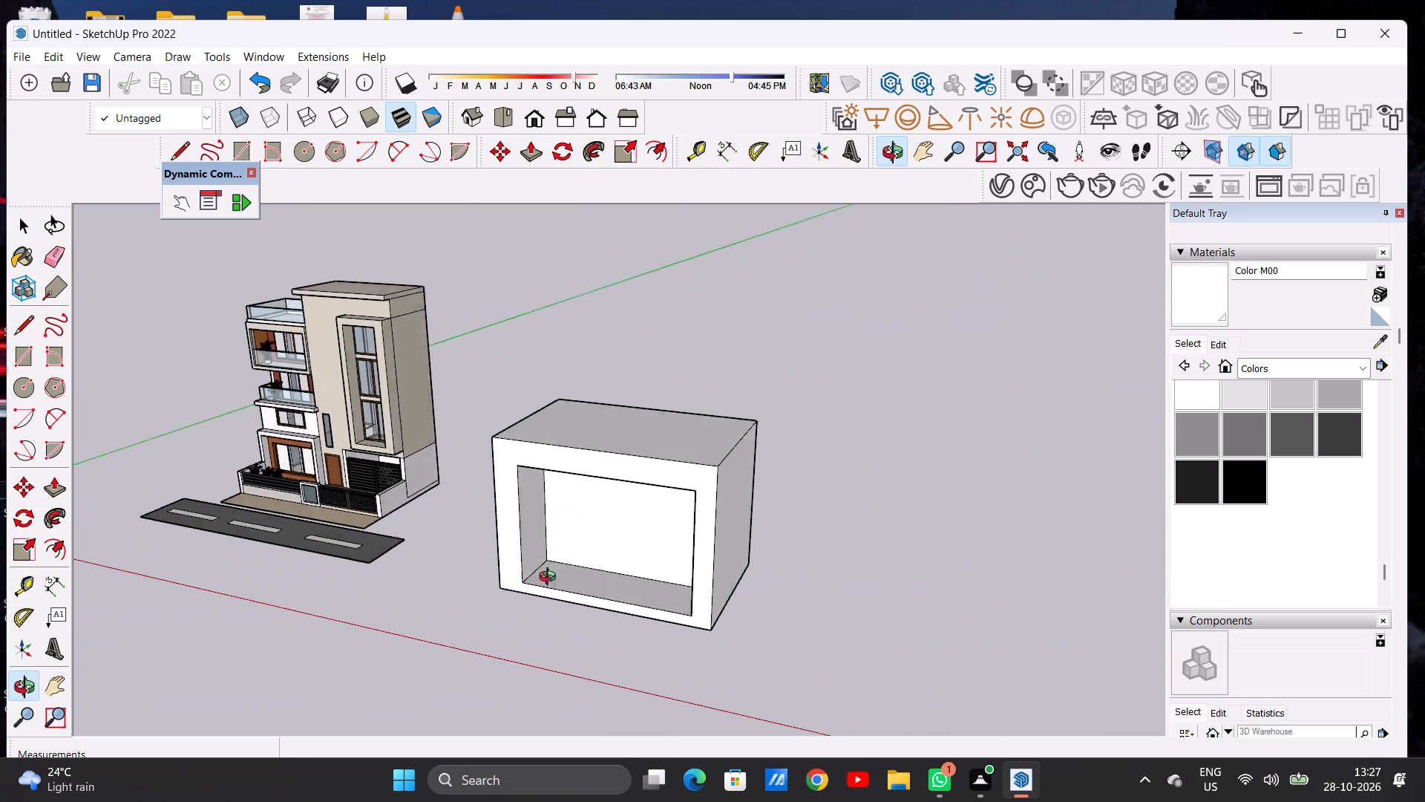
middle_click_drag(551, 578, 661, 590)
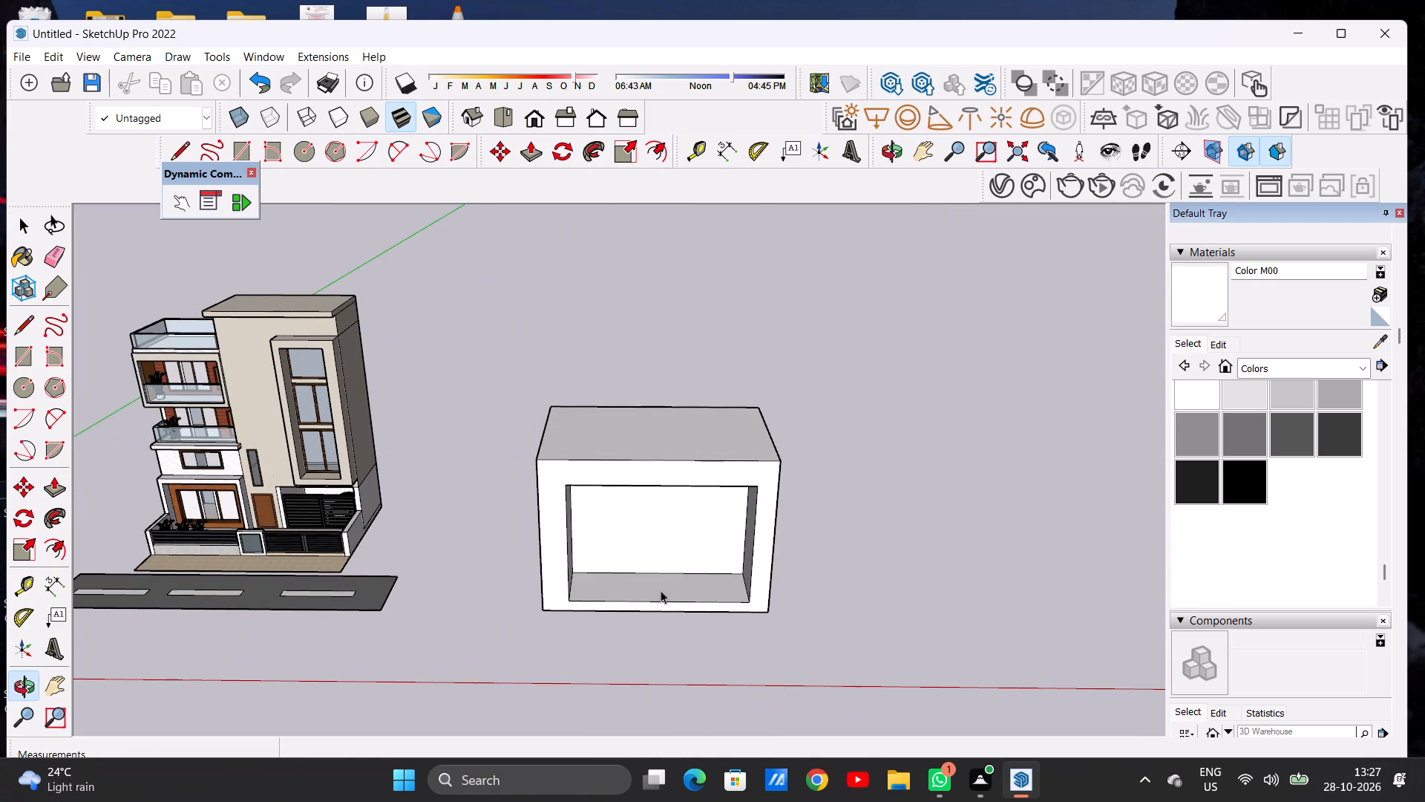
scroll(661, 590, "up", 6)
middle_click_drag(655, 547, 638, 411)
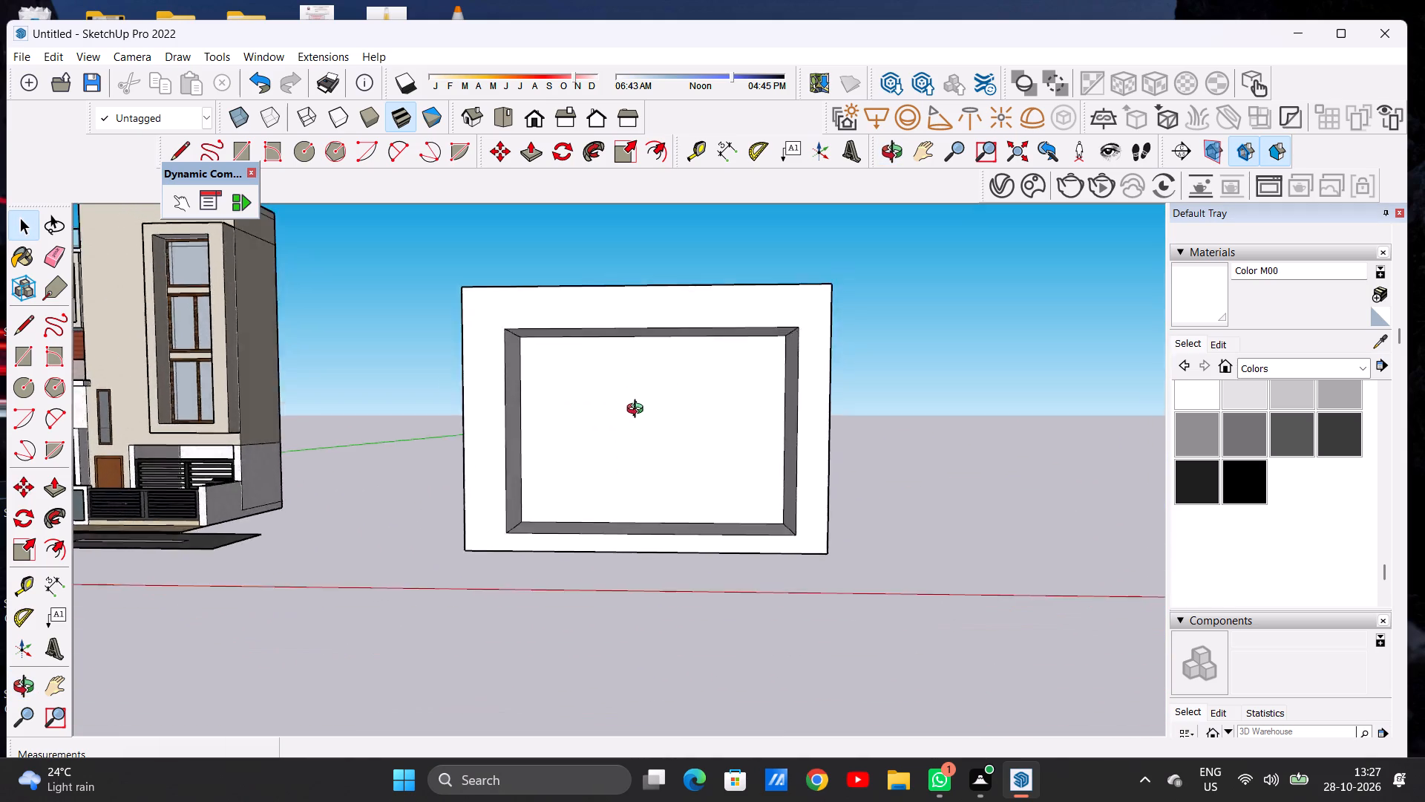
middle_click_drag(638, 411, 652, 457)
scroll(664, 447, "up", 3)
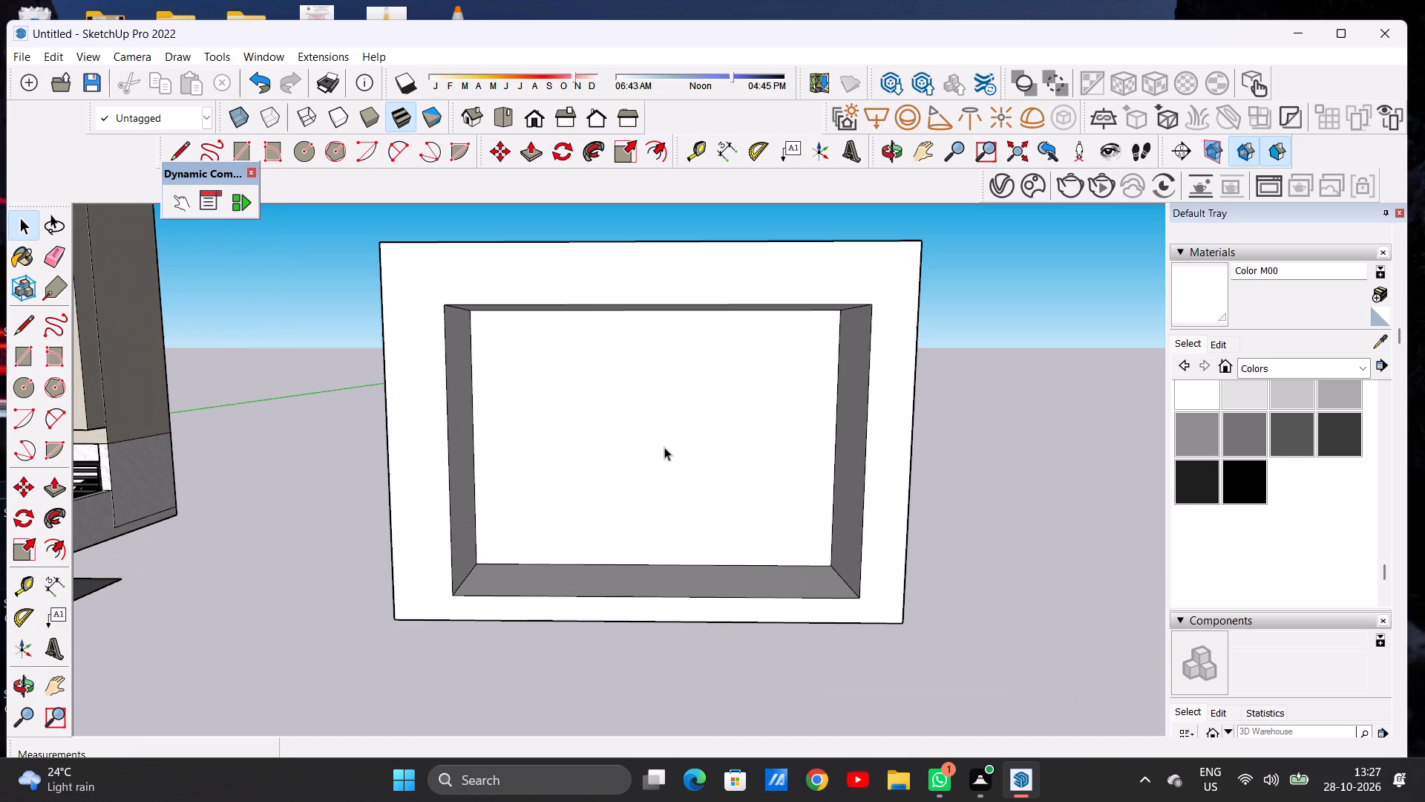
key("r")
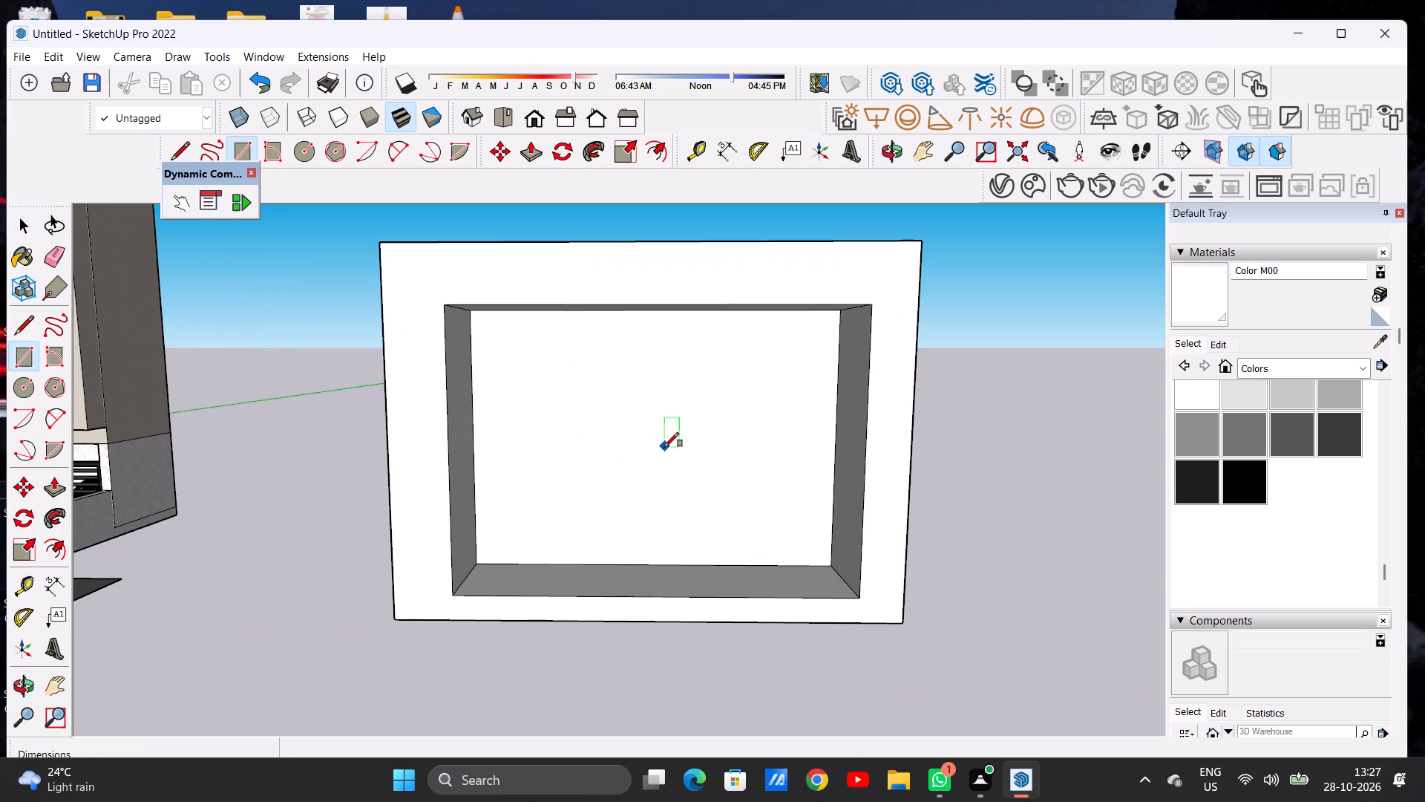
left_click(504, 331)
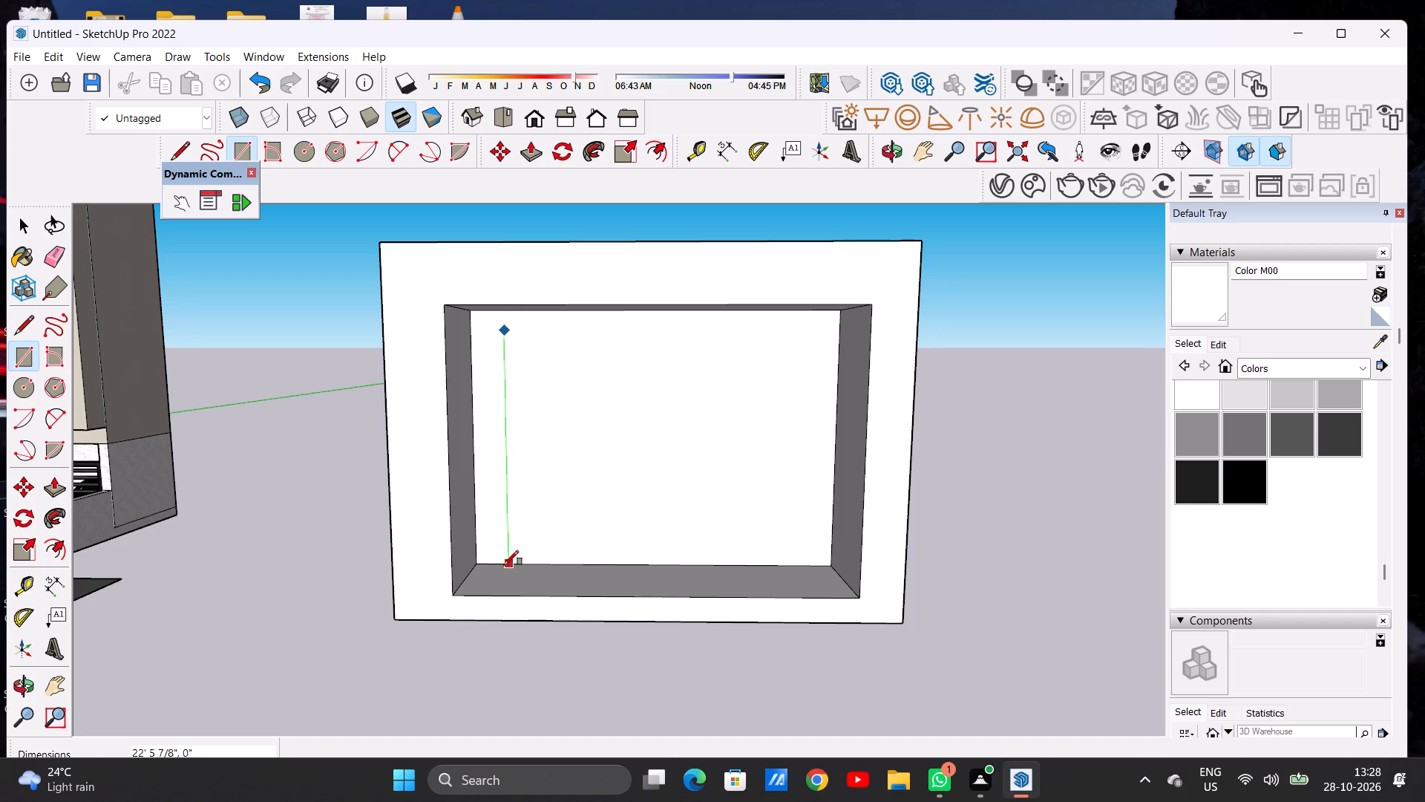
left_click(796, 561)
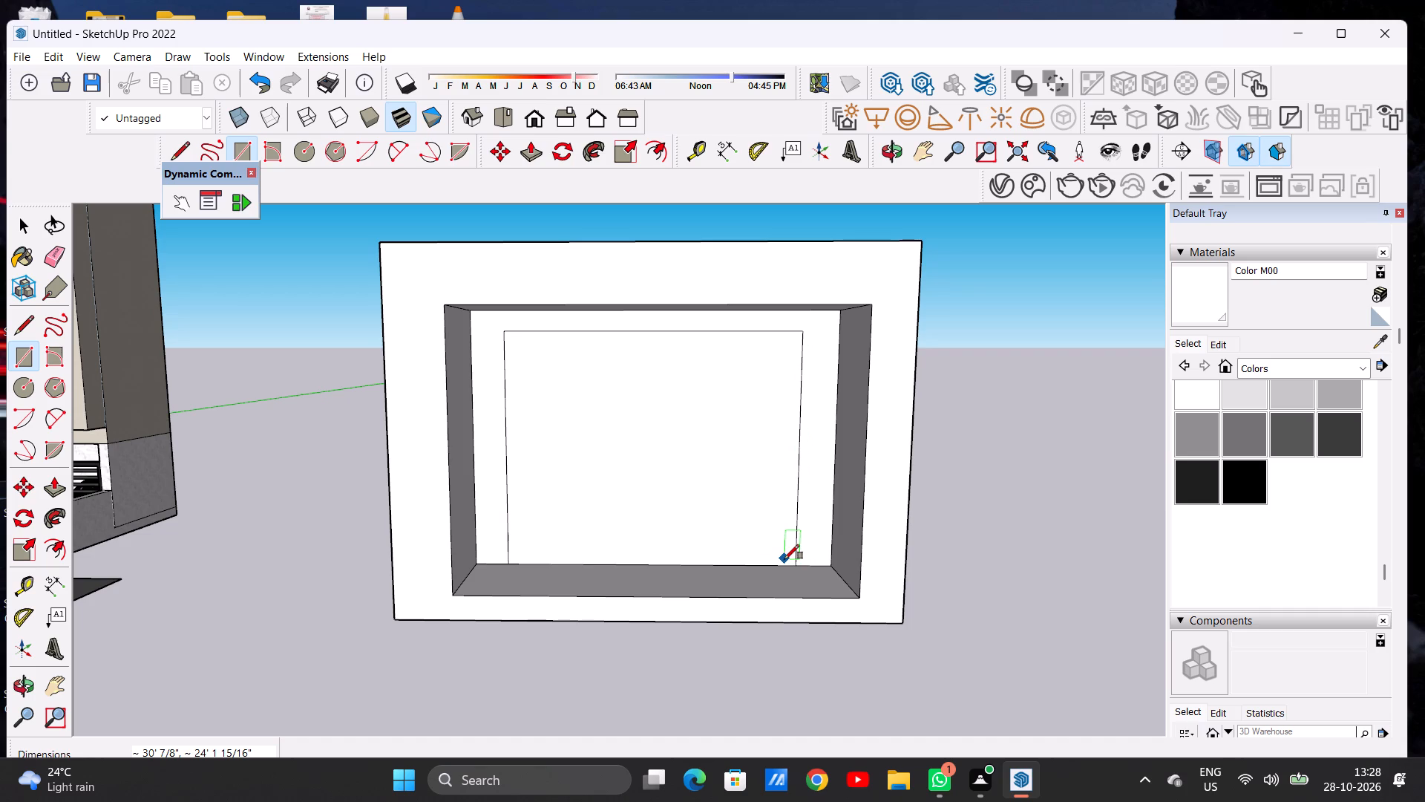
key("space")
scroll(804, 463, "down", 8)
middle_click_drag(727, 476, 756, 430)
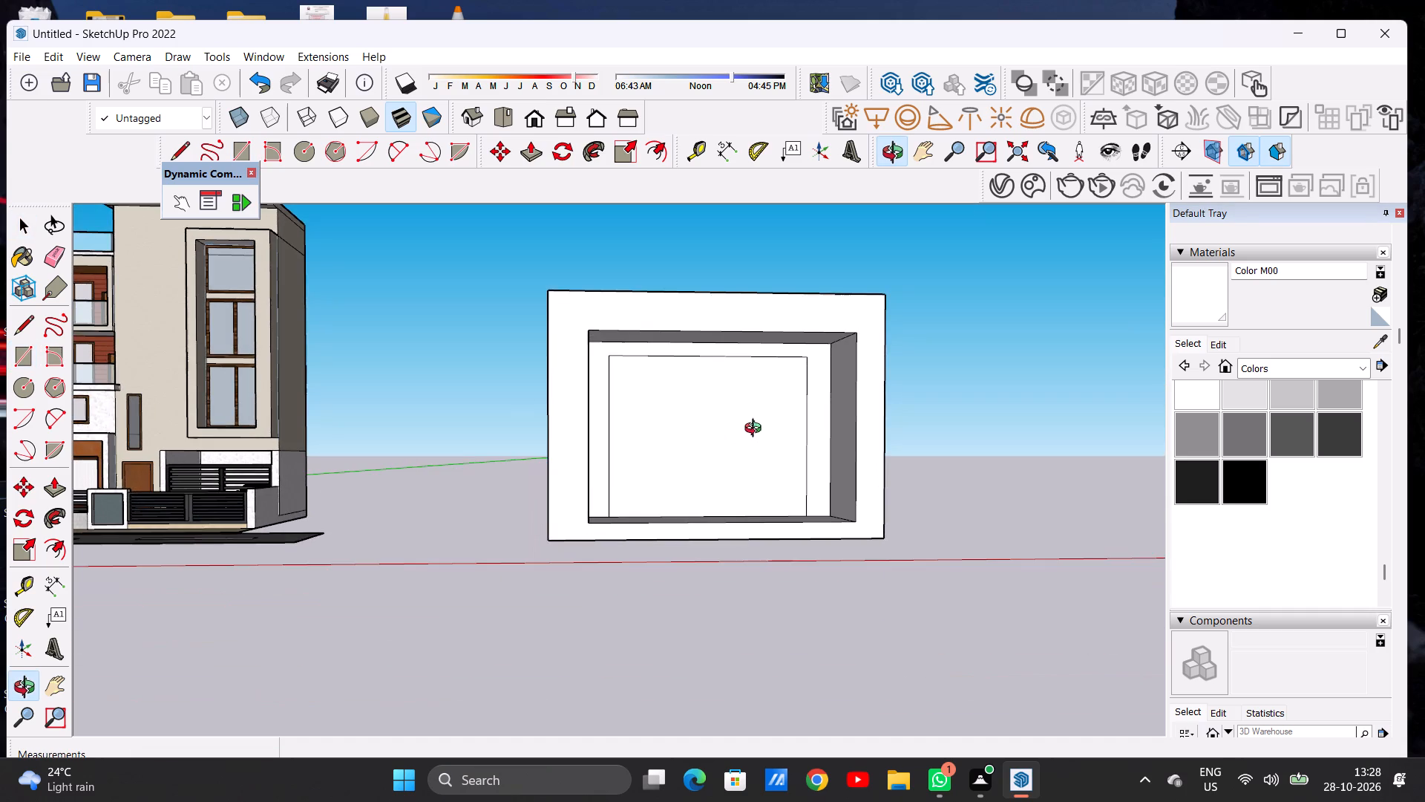
middle_click_drag(756, 430, 714, 437)
middle_click_drag(714, 437, 682, 442)
scroll(757, 397, "up", 1)
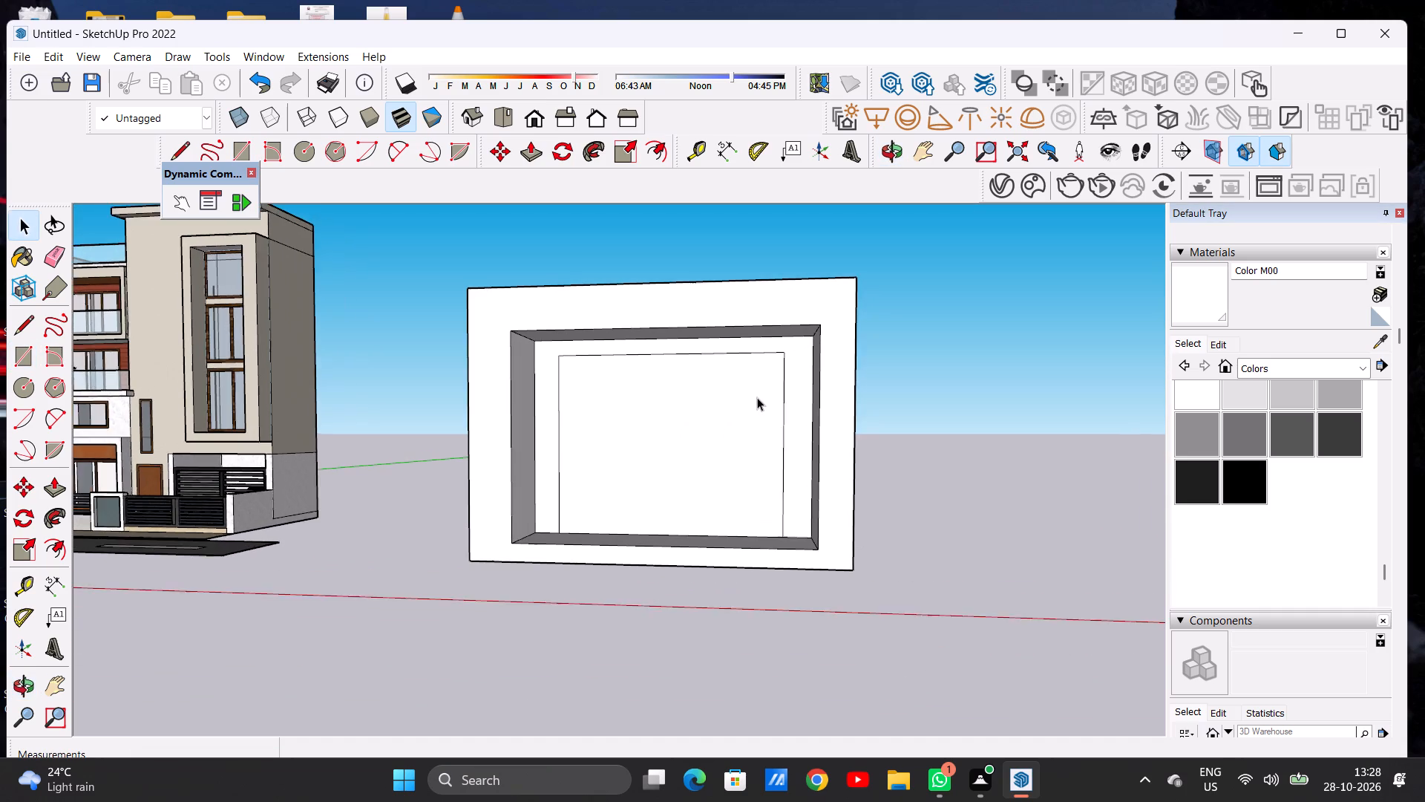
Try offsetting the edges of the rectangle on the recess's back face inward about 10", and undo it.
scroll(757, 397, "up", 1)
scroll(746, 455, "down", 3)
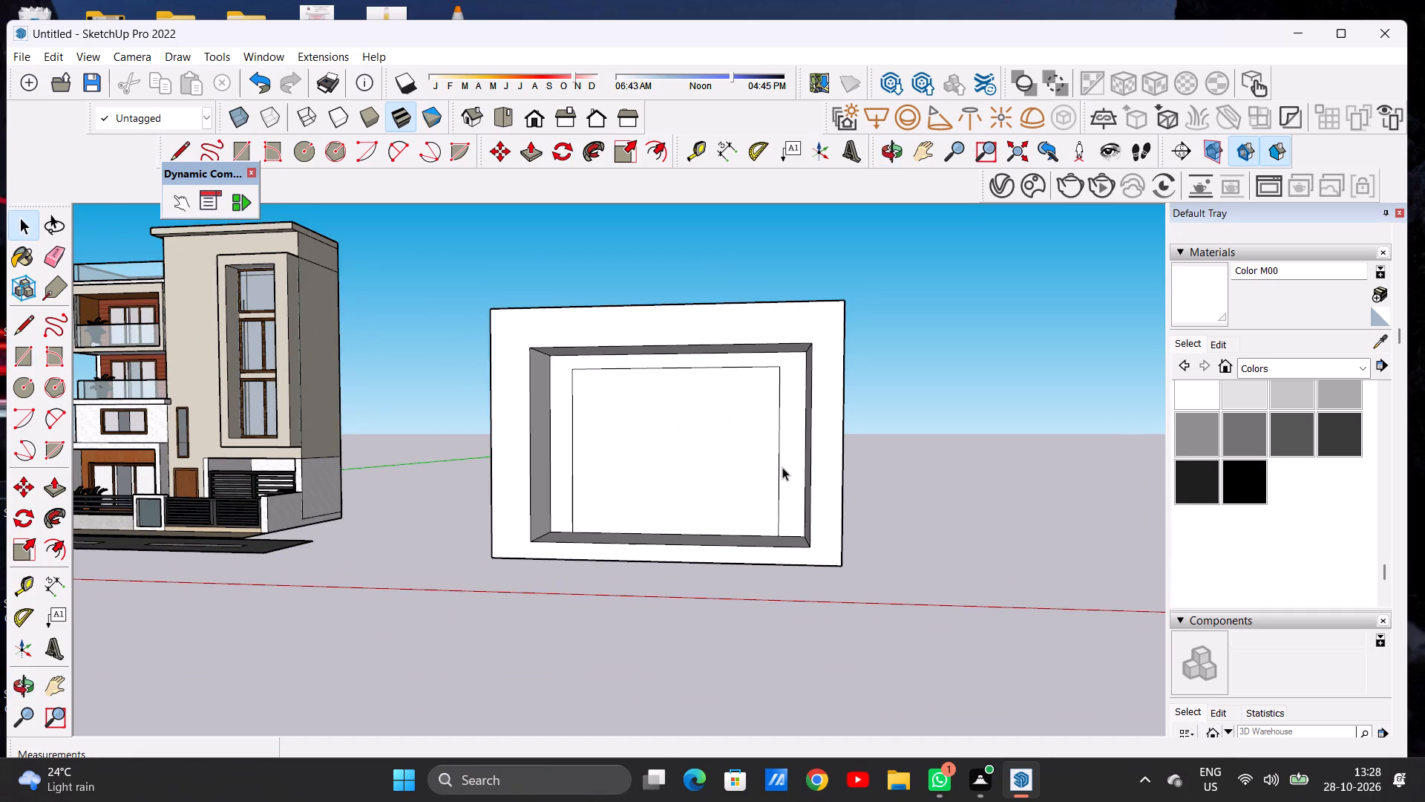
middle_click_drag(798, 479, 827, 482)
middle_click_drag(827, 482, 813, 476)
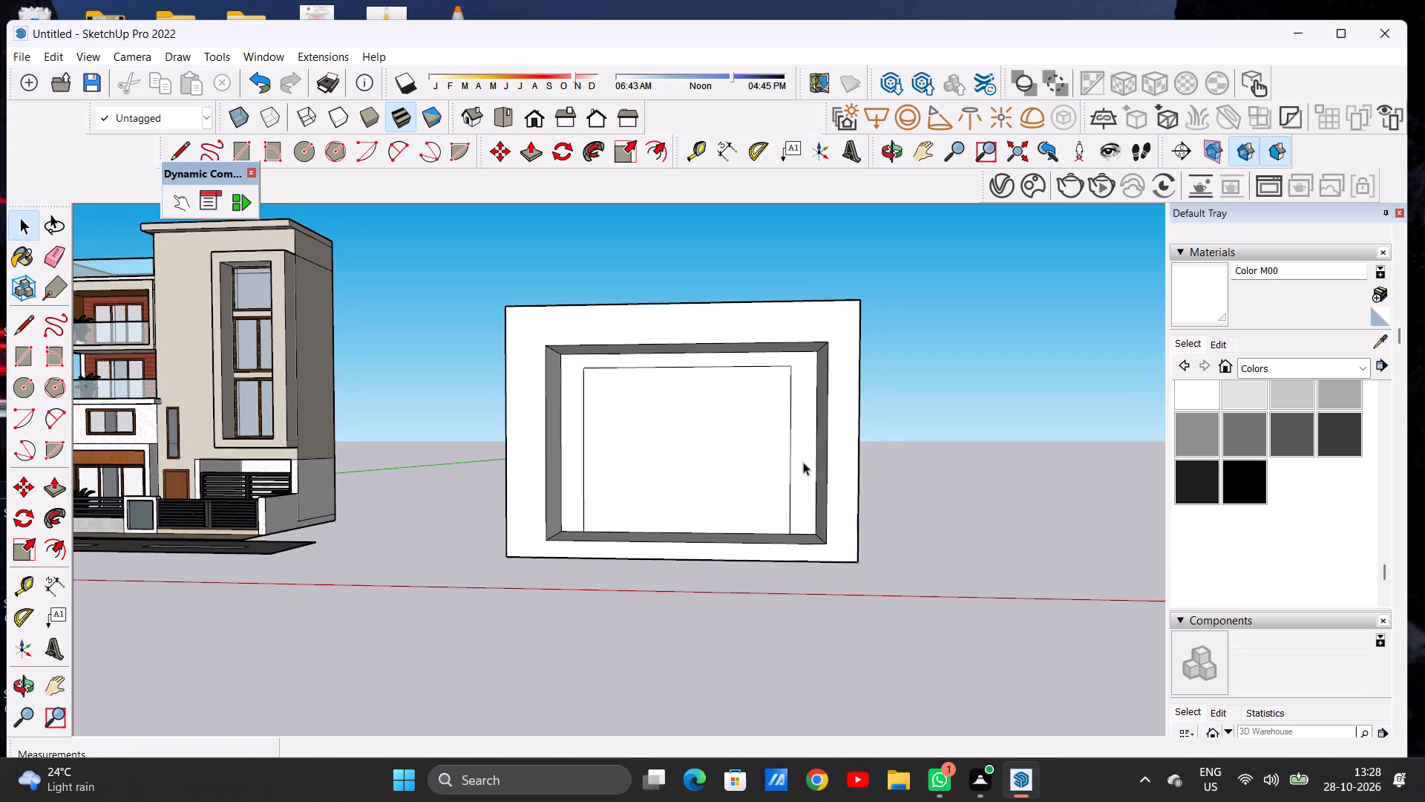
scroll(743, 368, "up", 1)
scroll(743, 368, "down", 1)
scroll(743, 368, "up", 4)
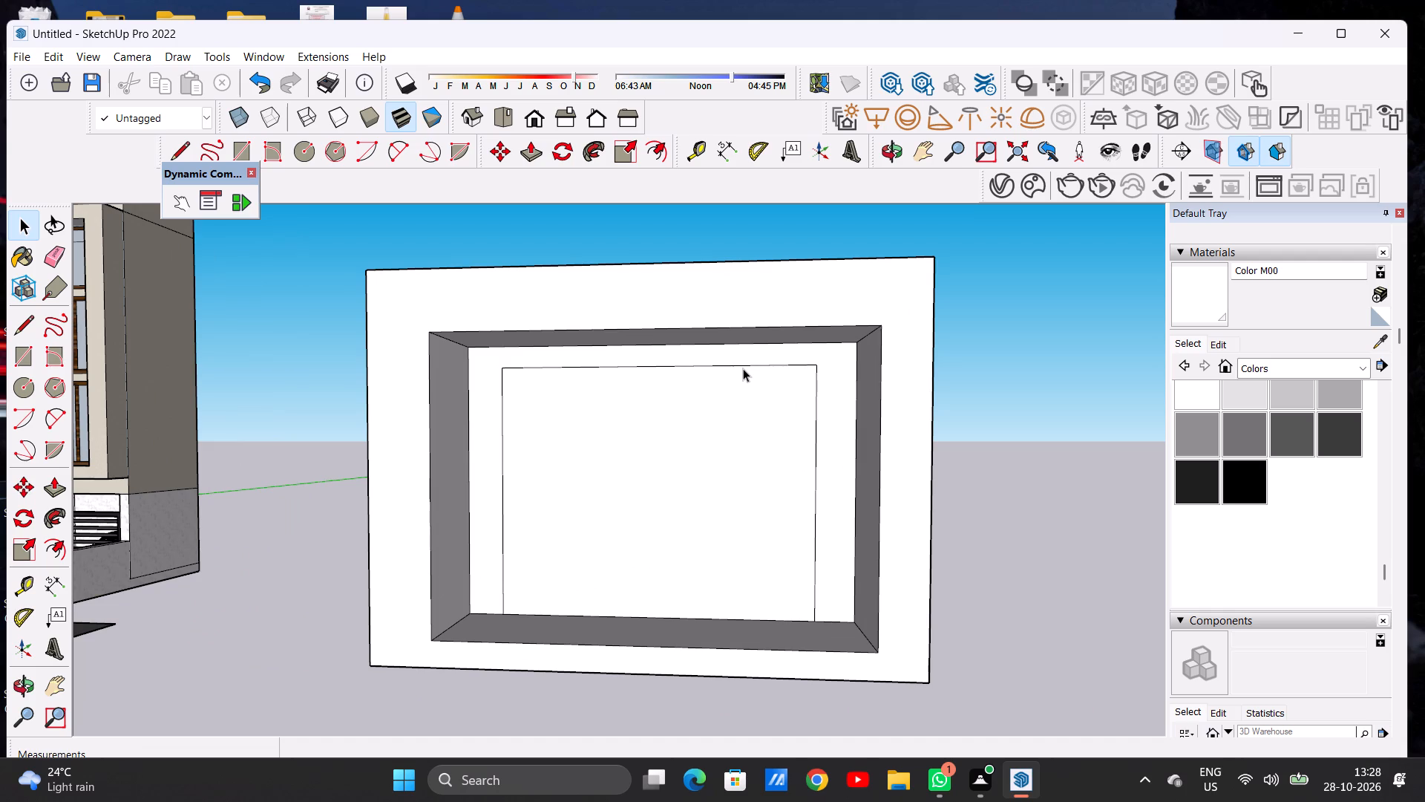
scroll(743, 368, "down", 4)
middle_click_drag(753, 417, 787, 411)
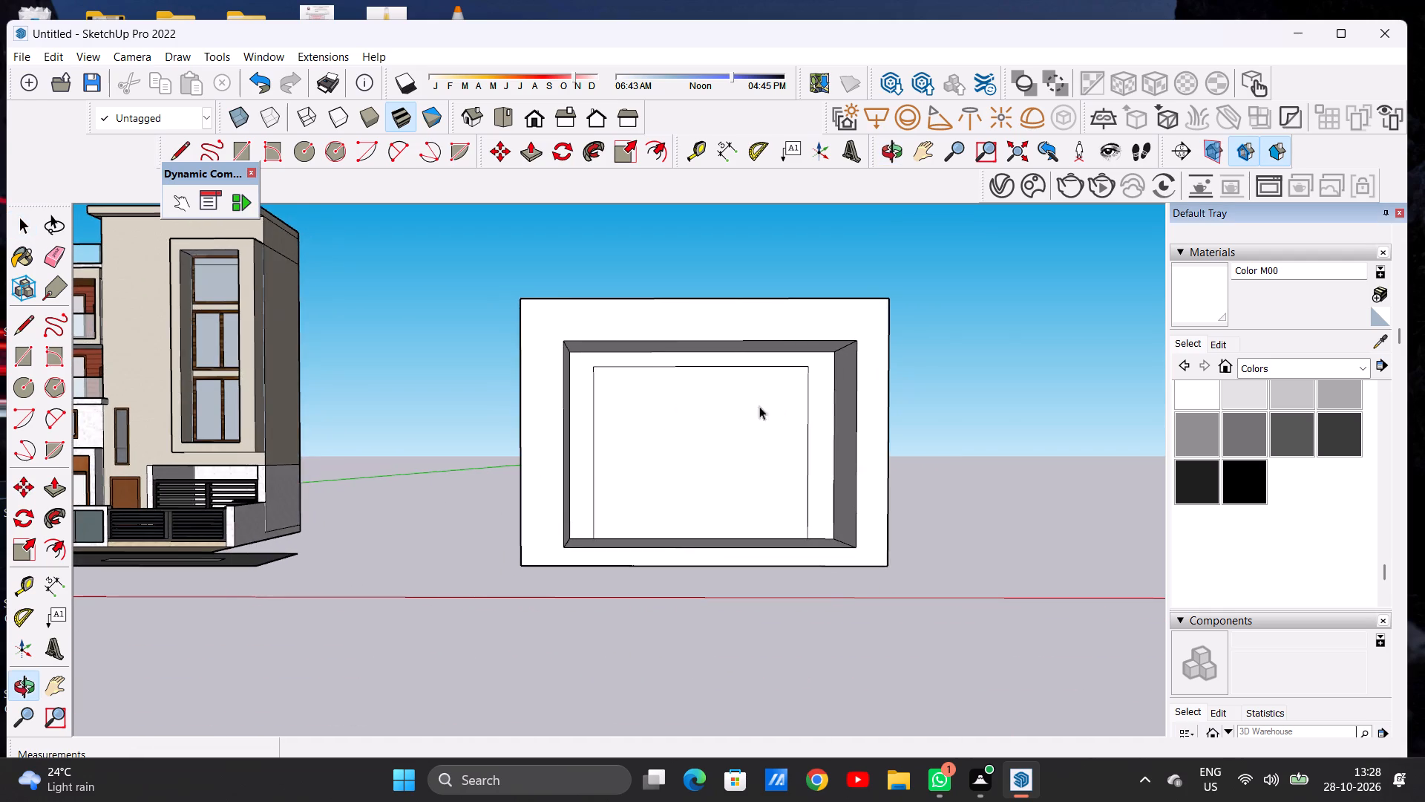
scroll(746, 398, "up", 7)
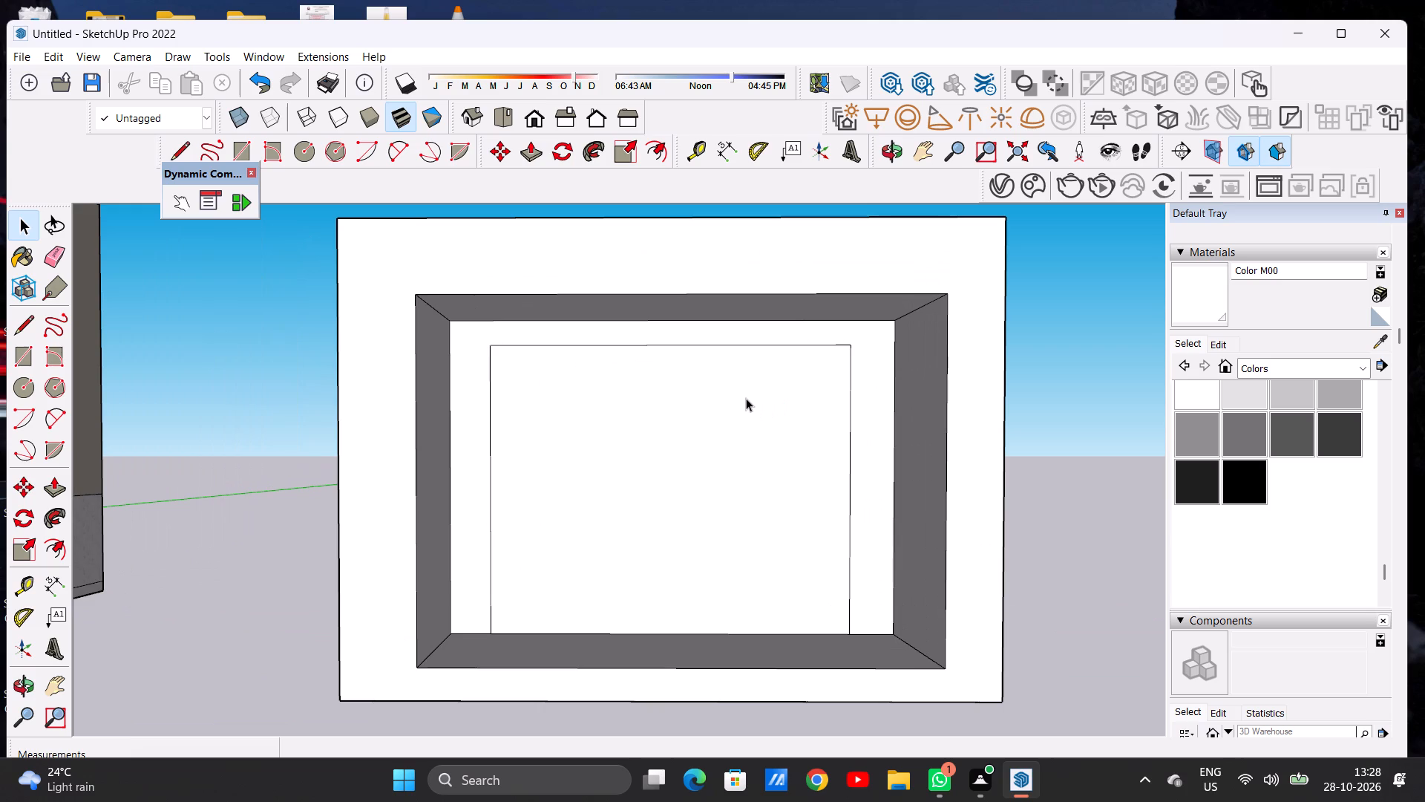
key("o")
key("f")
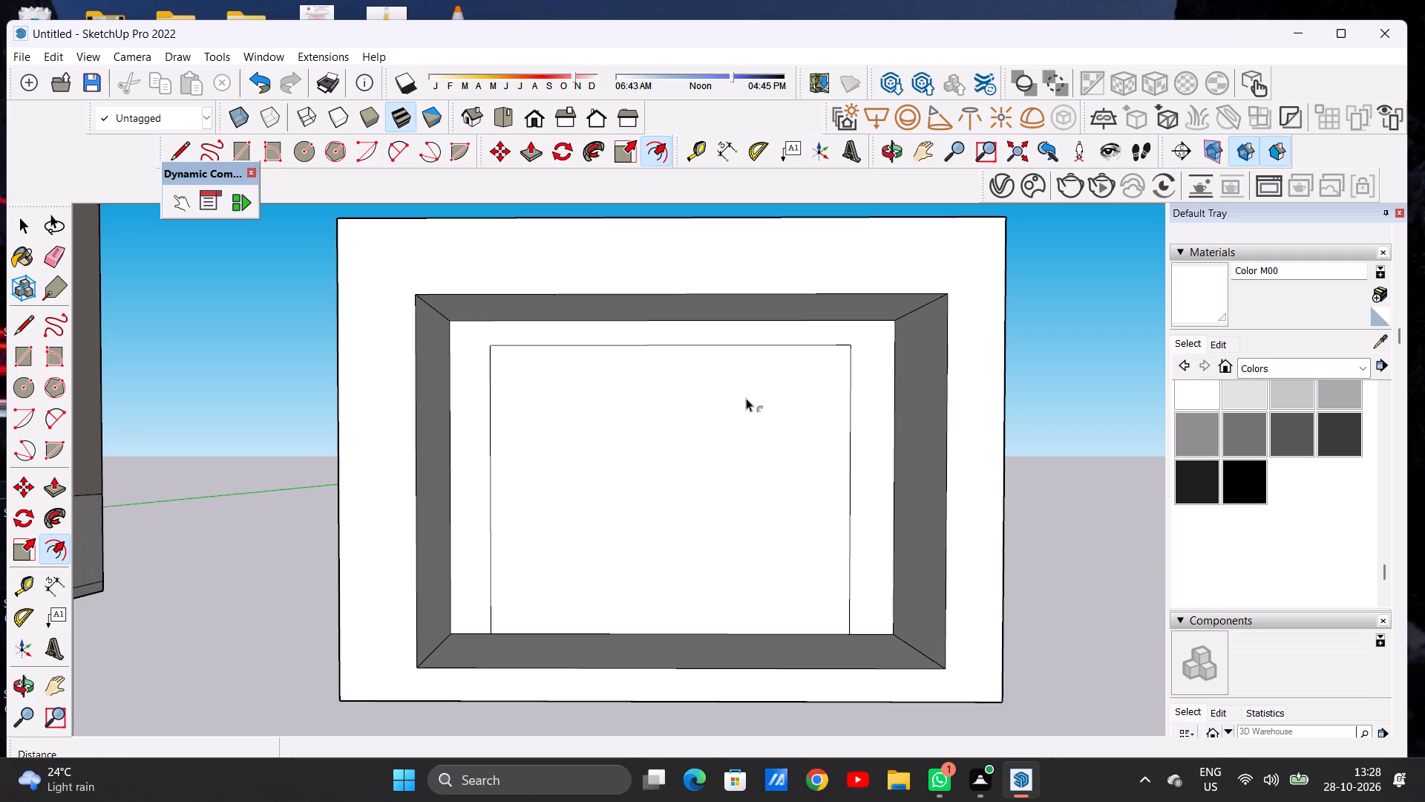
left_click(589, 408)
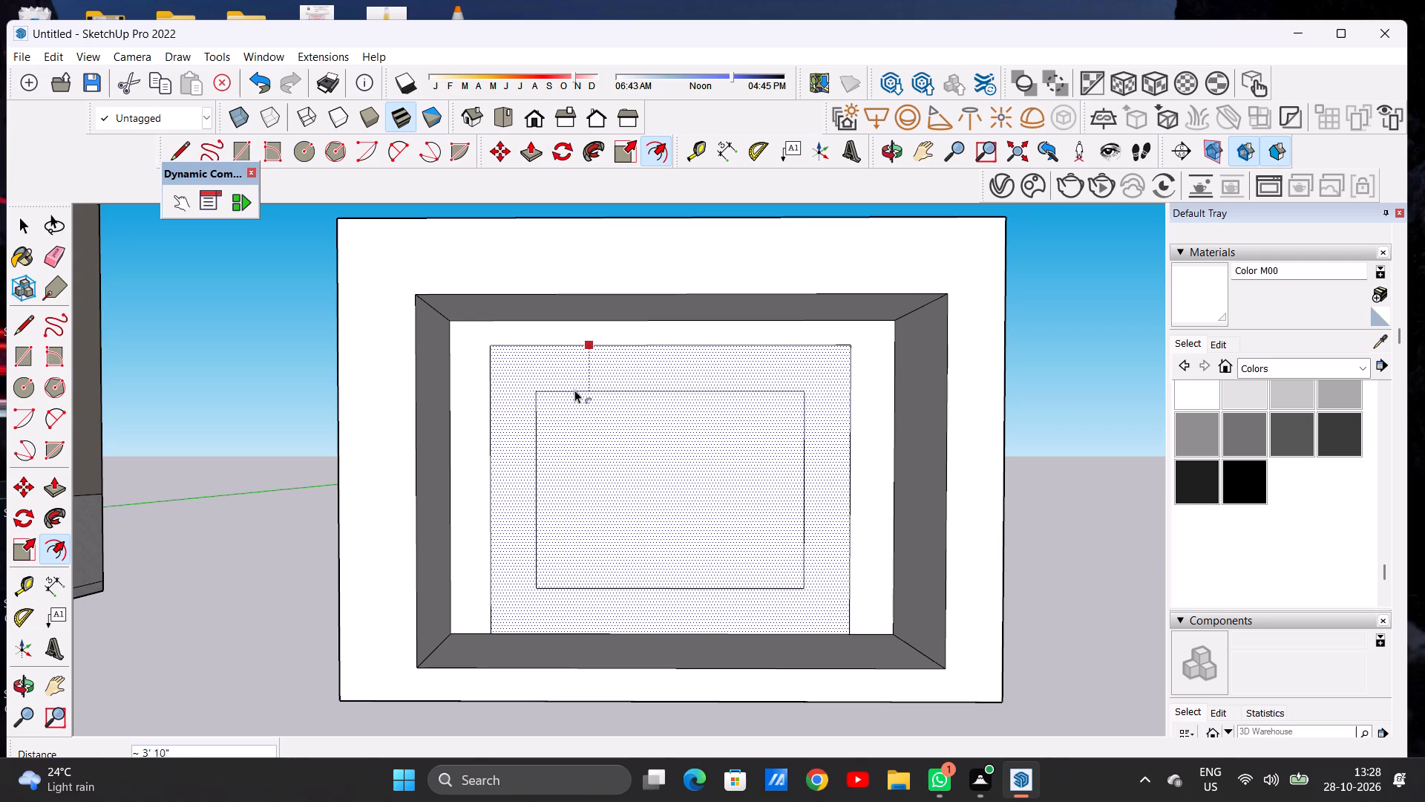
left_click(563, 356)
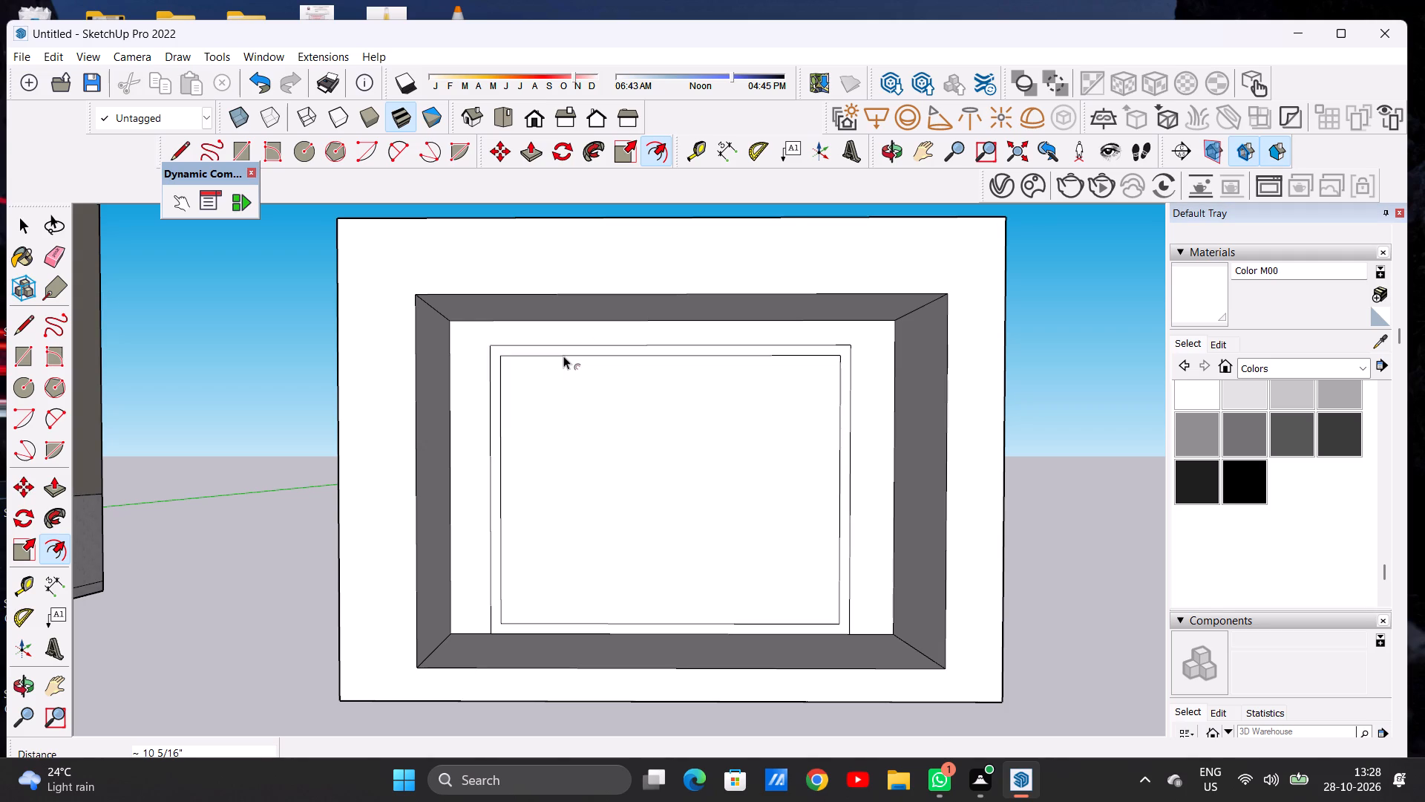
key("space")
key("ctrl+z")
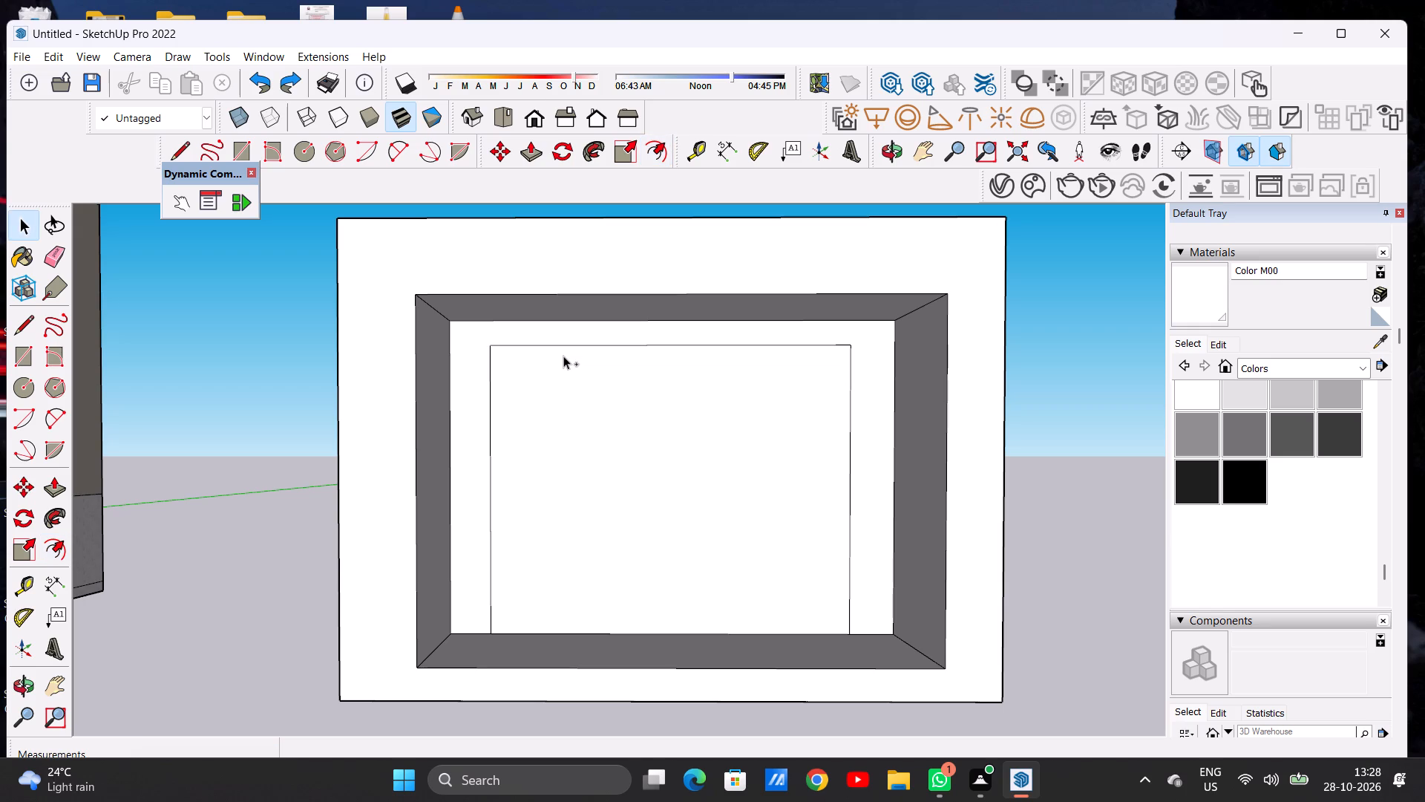
Offset the edges of the rectangle on the recess's back face inward about 1'5" to outline a frame.
type("OF")
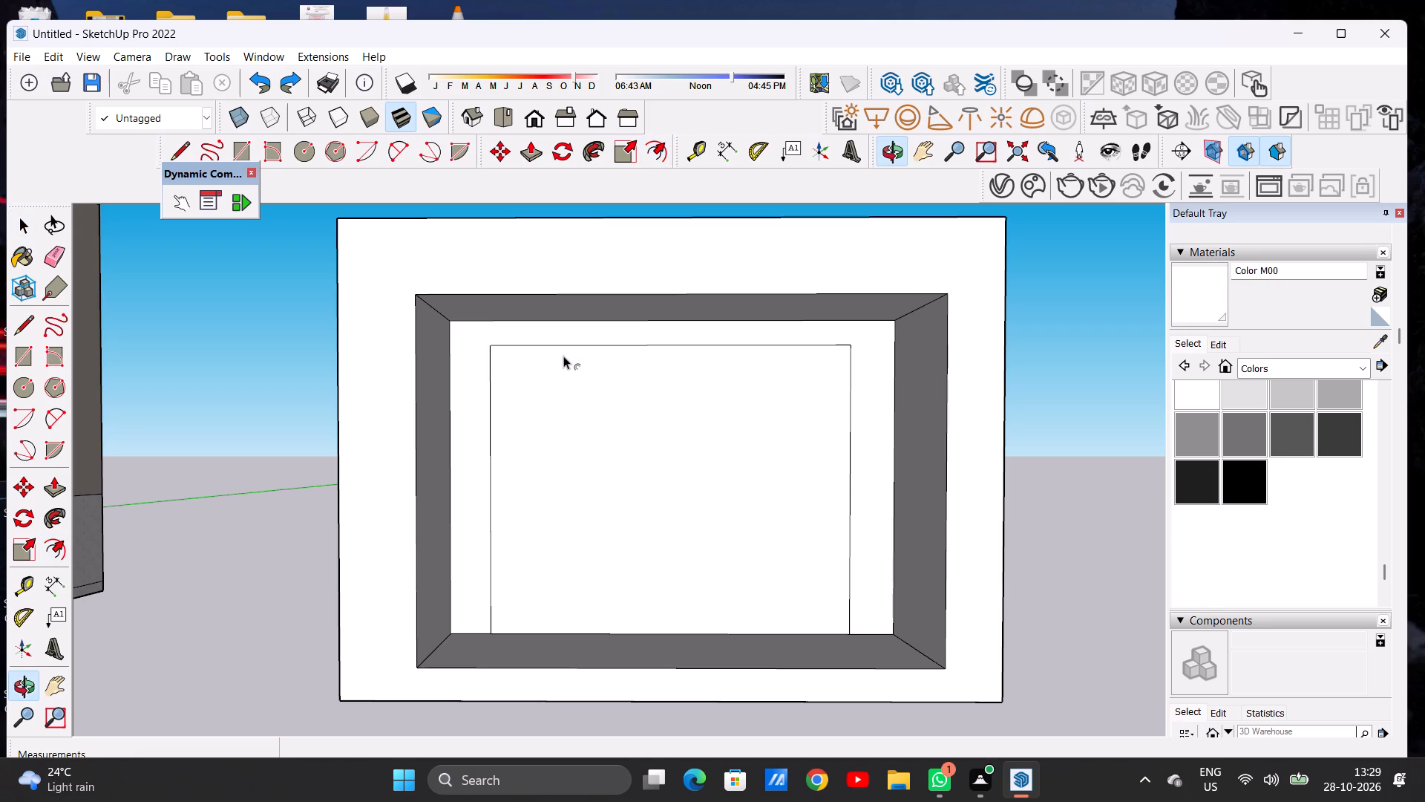
left_click(594, 366)
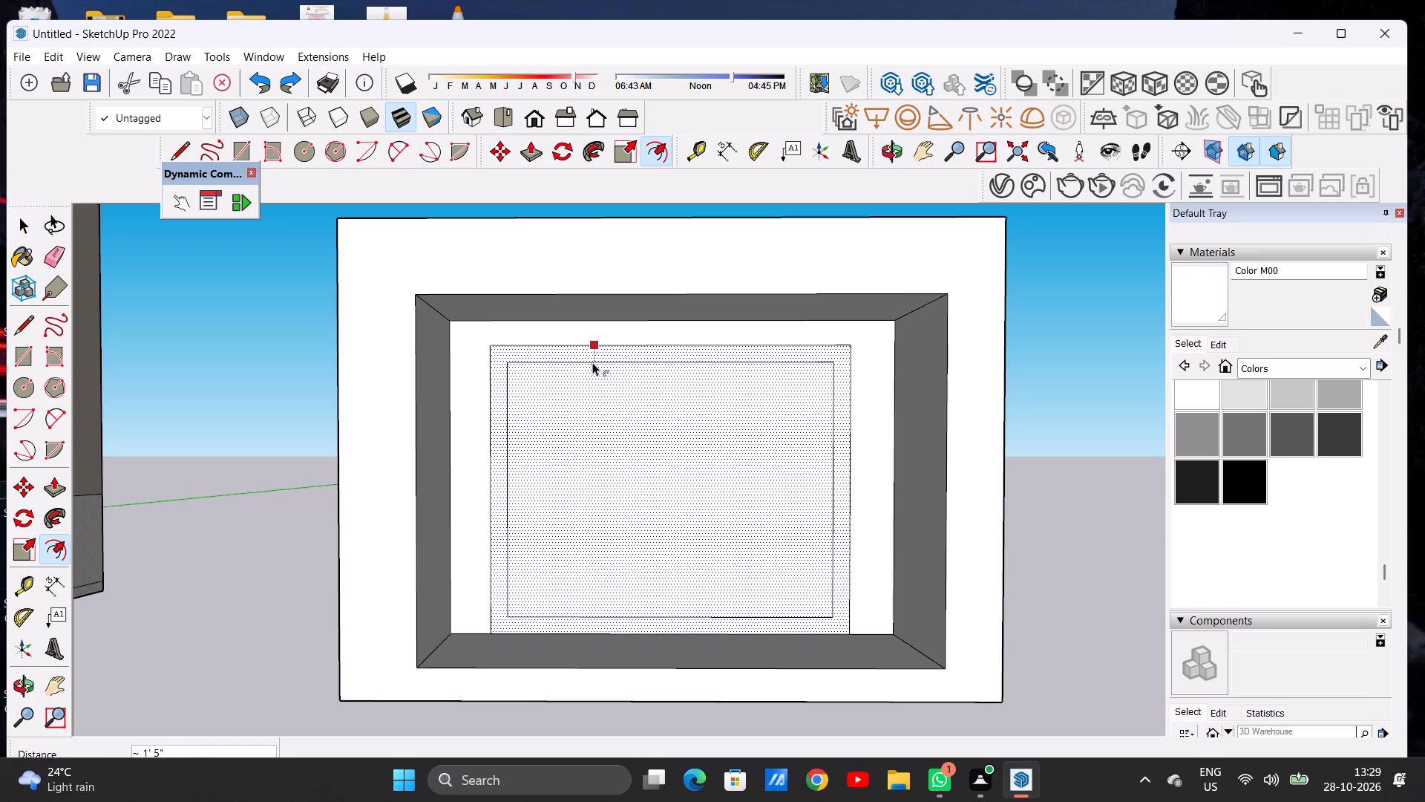
left_click(592, 362)
key("space")
Draw two parallel vertical lines about 21'4" long across the middle of the offset rectangle to form a central mullion.
type("L")
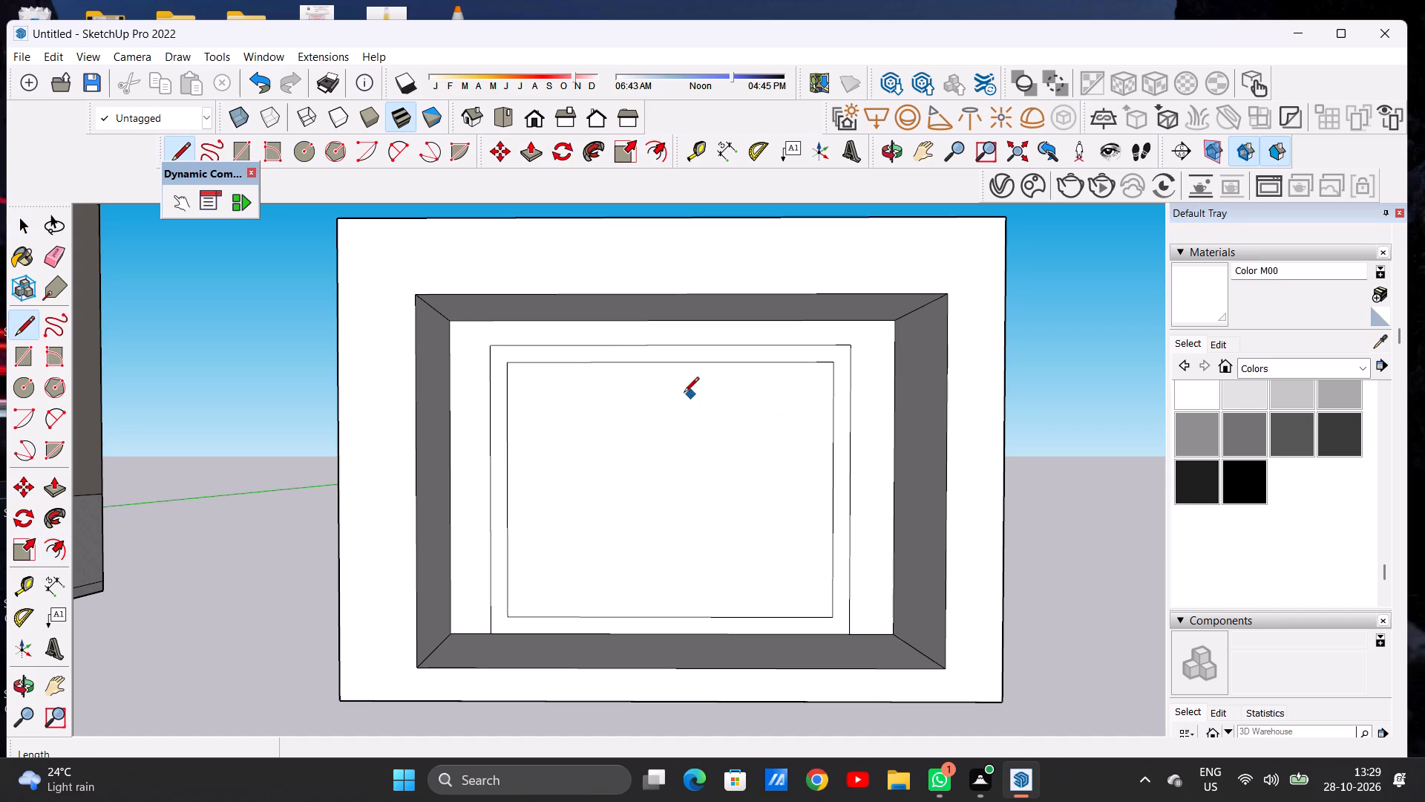
left_click(652, 362)
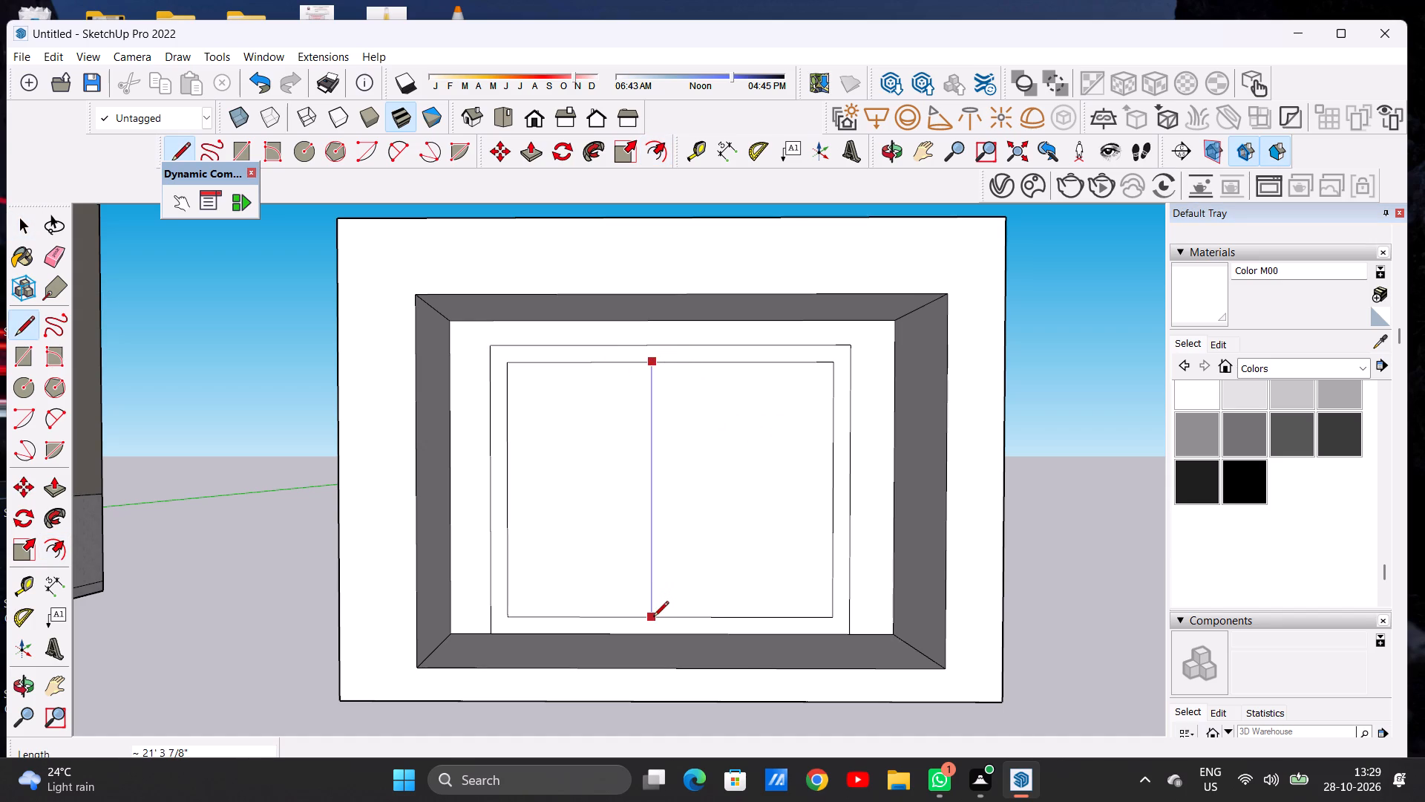
left_click(653, 618)
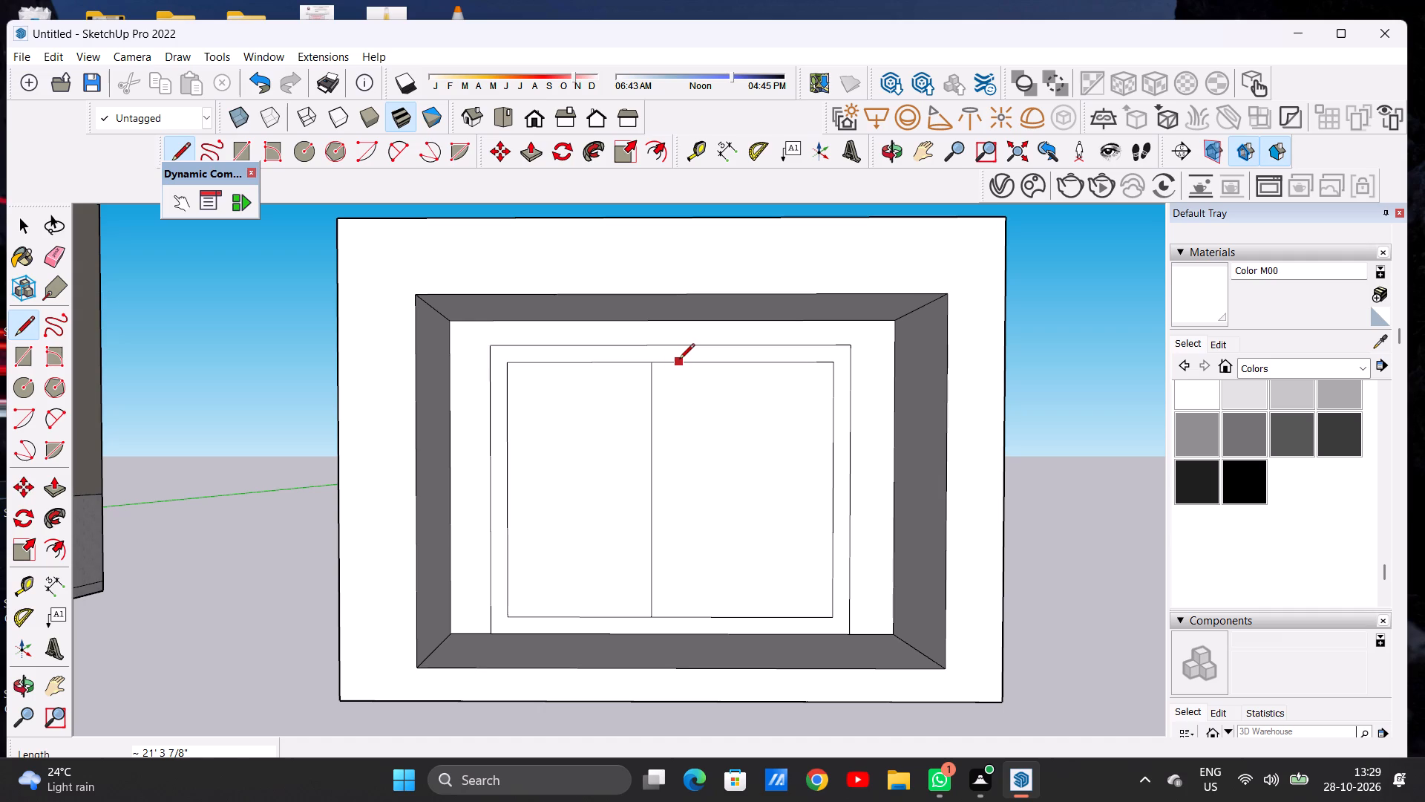
left_click(679, 360)
left_click(678, 614)
key("space")
Examine the recessed box and its divided window outline from several angles and distances beside the house.
scroll(675, 605, "down", 2)
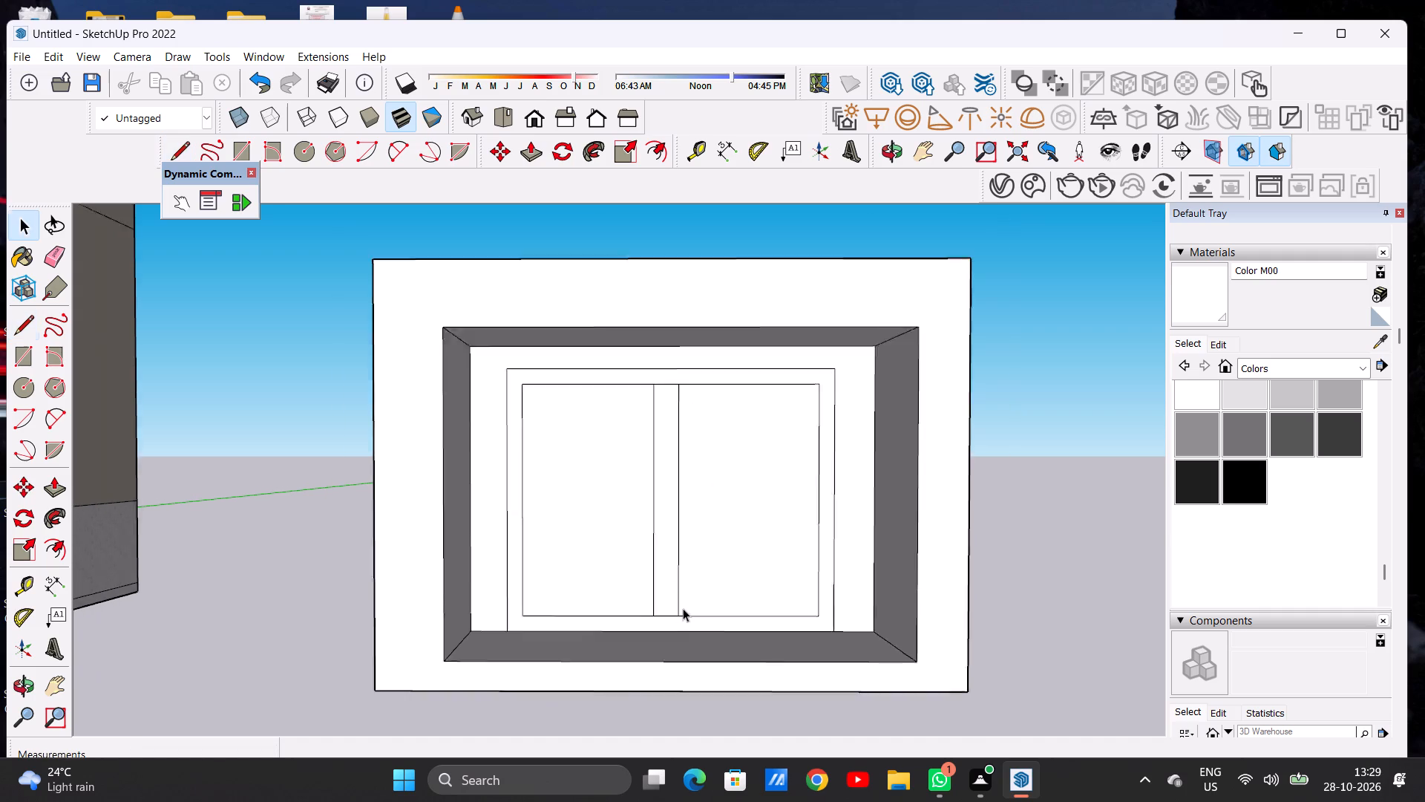
scroll(683, 608, "down", 3)
scroll(683, 609, "up", 2)
scroll(683, 609, "down", 8)
scroll(577, 534, "down", 4)
scroll(649, 531, "up", 7)
middle_click_drag(675, 540, 571, 523)
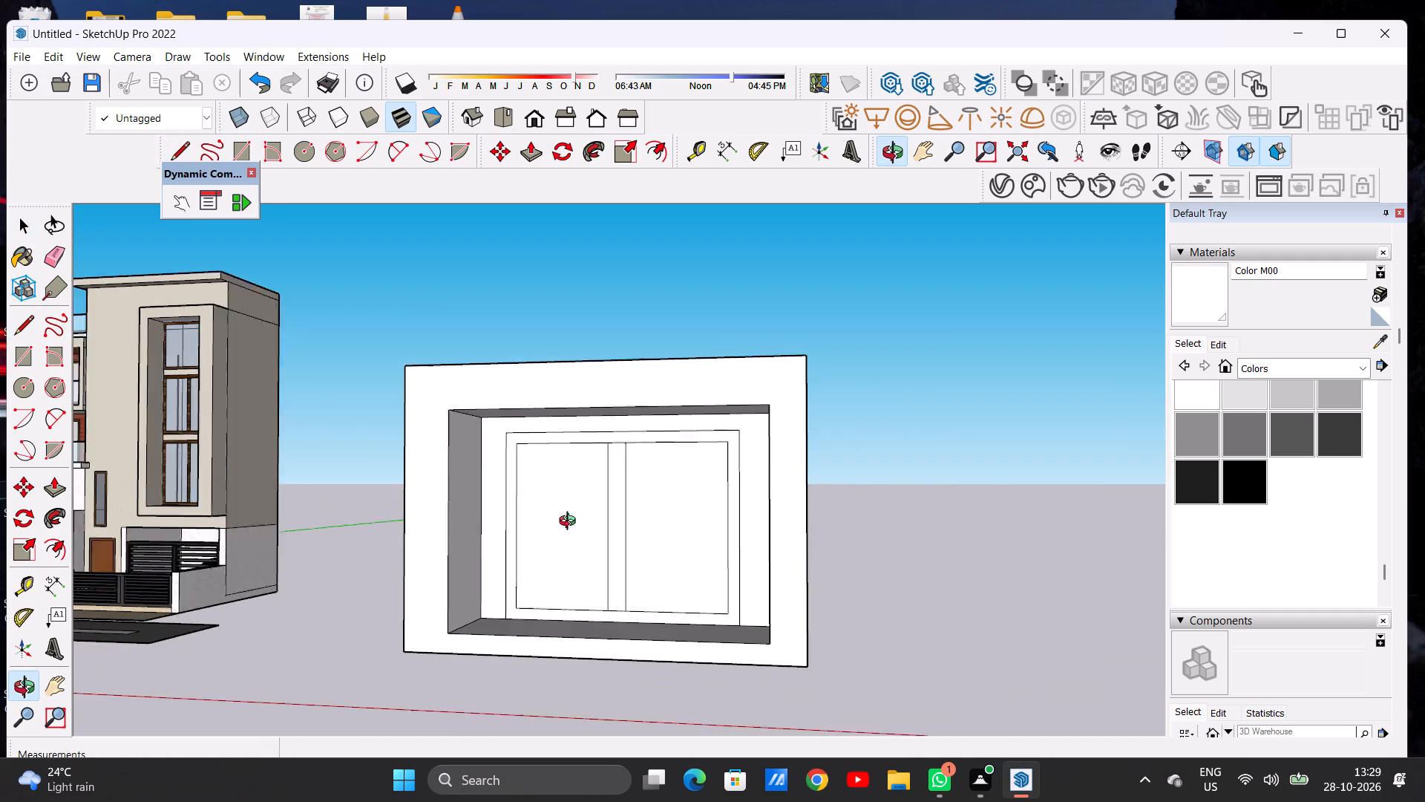
middle_click_drag(571, 523, 641, 541)
scroll(641, 541, "down", 4)
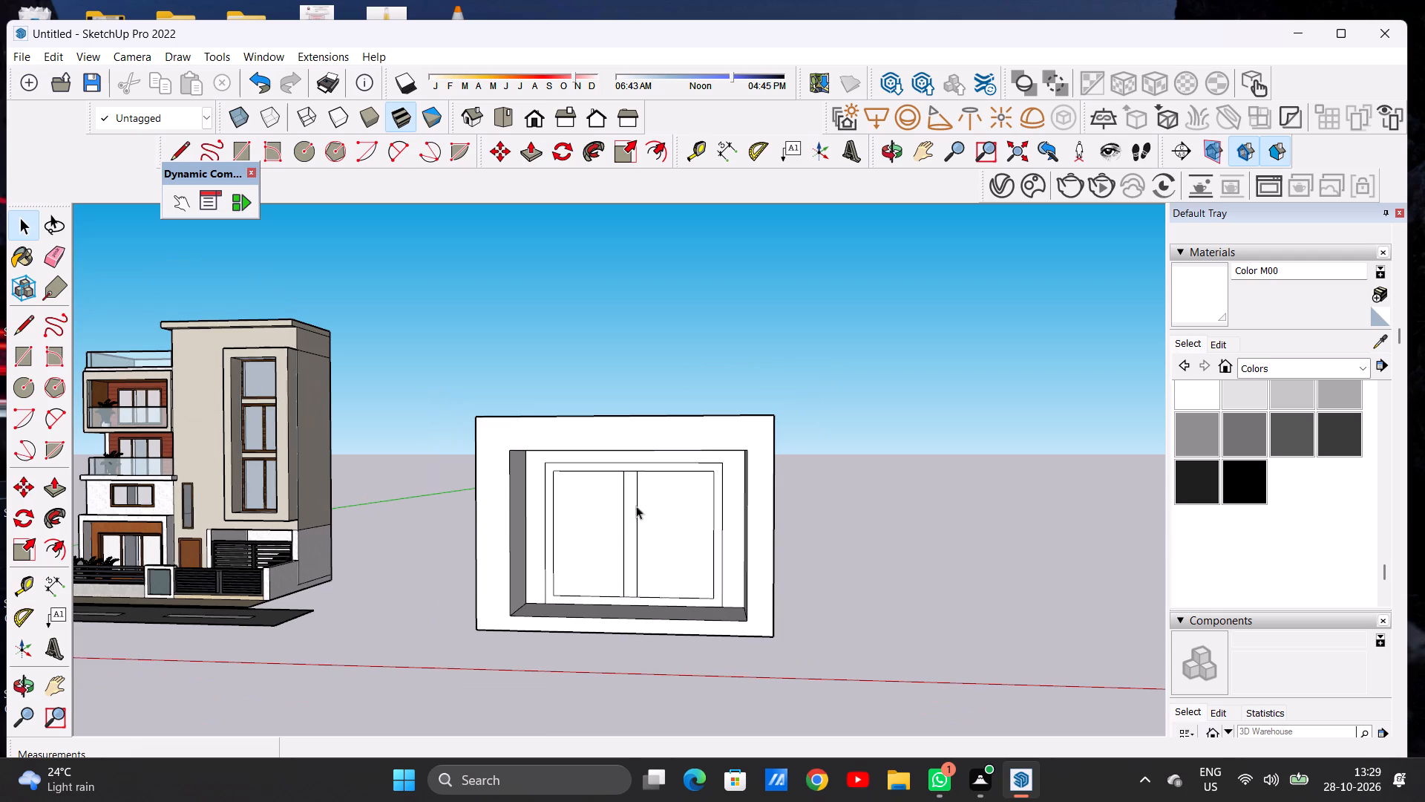
middle_click_drag(629, 556, 641, 529)
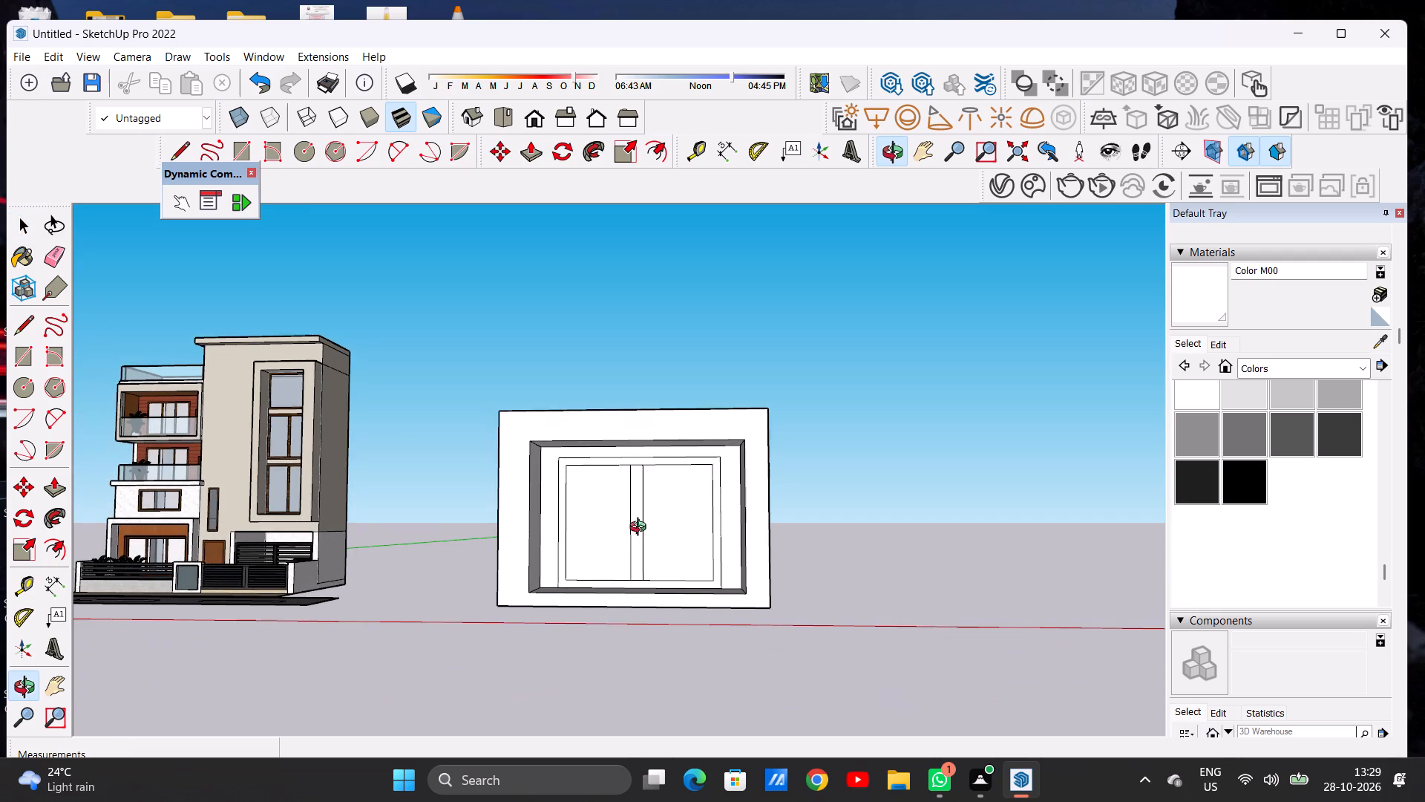
middle_click_drag(641, 529, 646, 541)
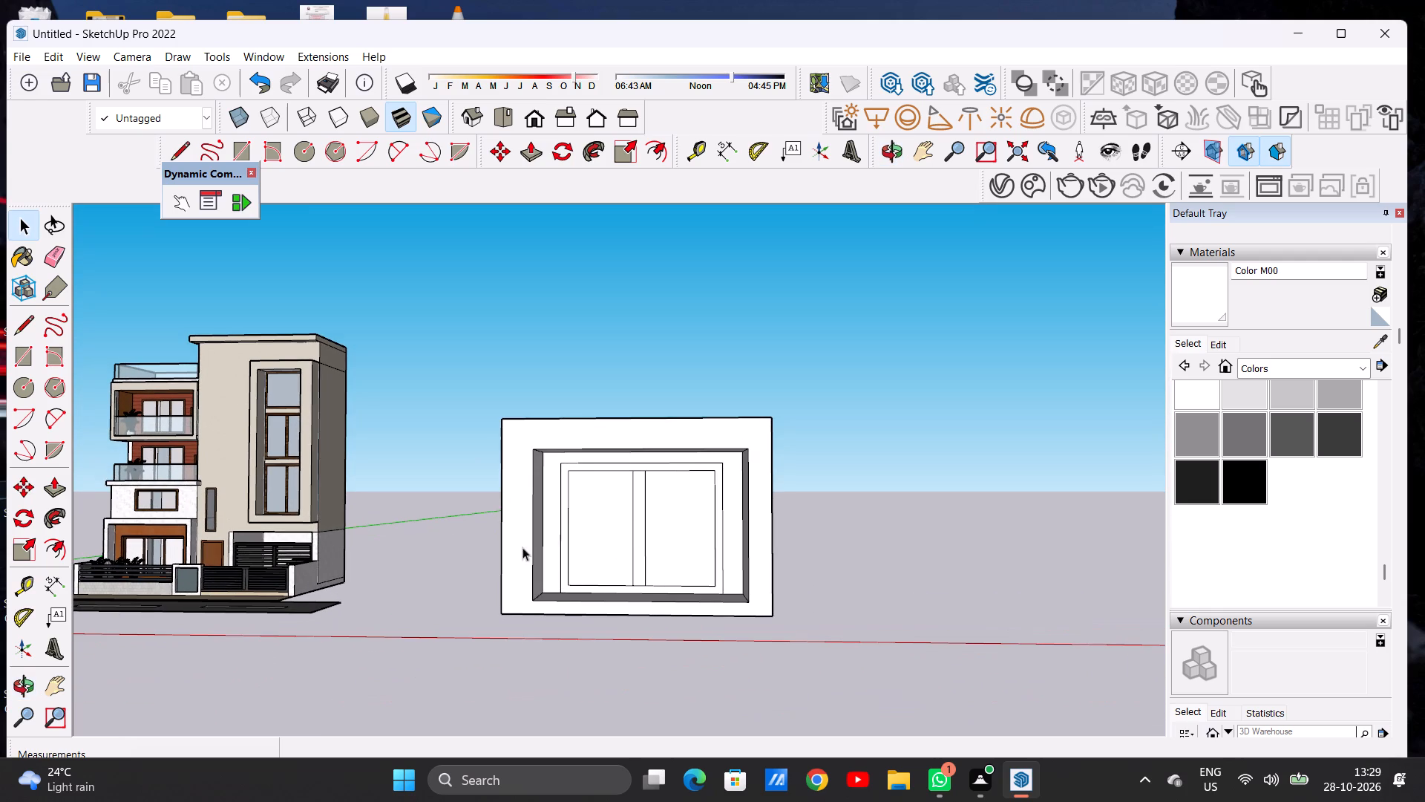
scroll(514, 551, "down", 3)
scroll(632, 501, "up", 7)
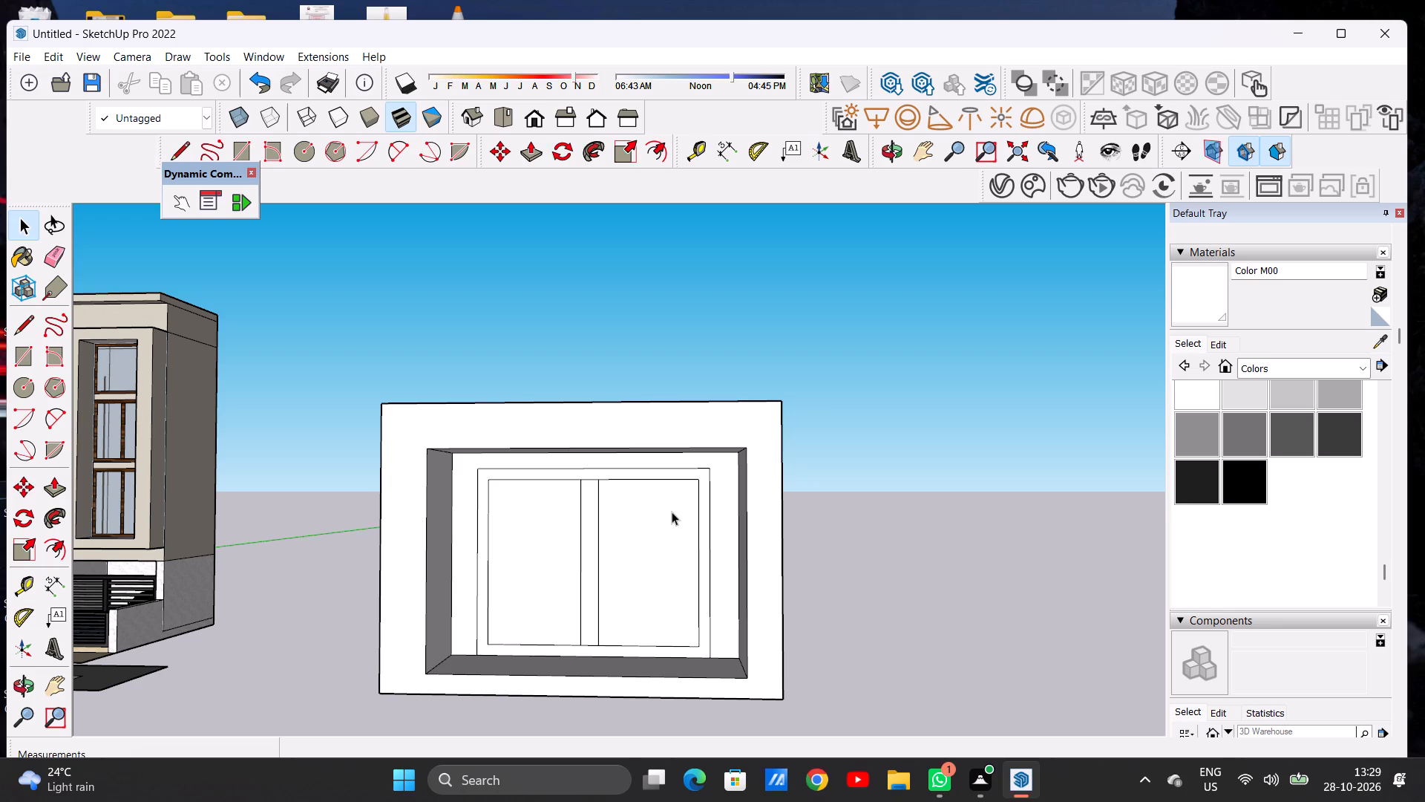
scroll(672, 512, "down", 4)
scroll(673, 519, "up", 5)
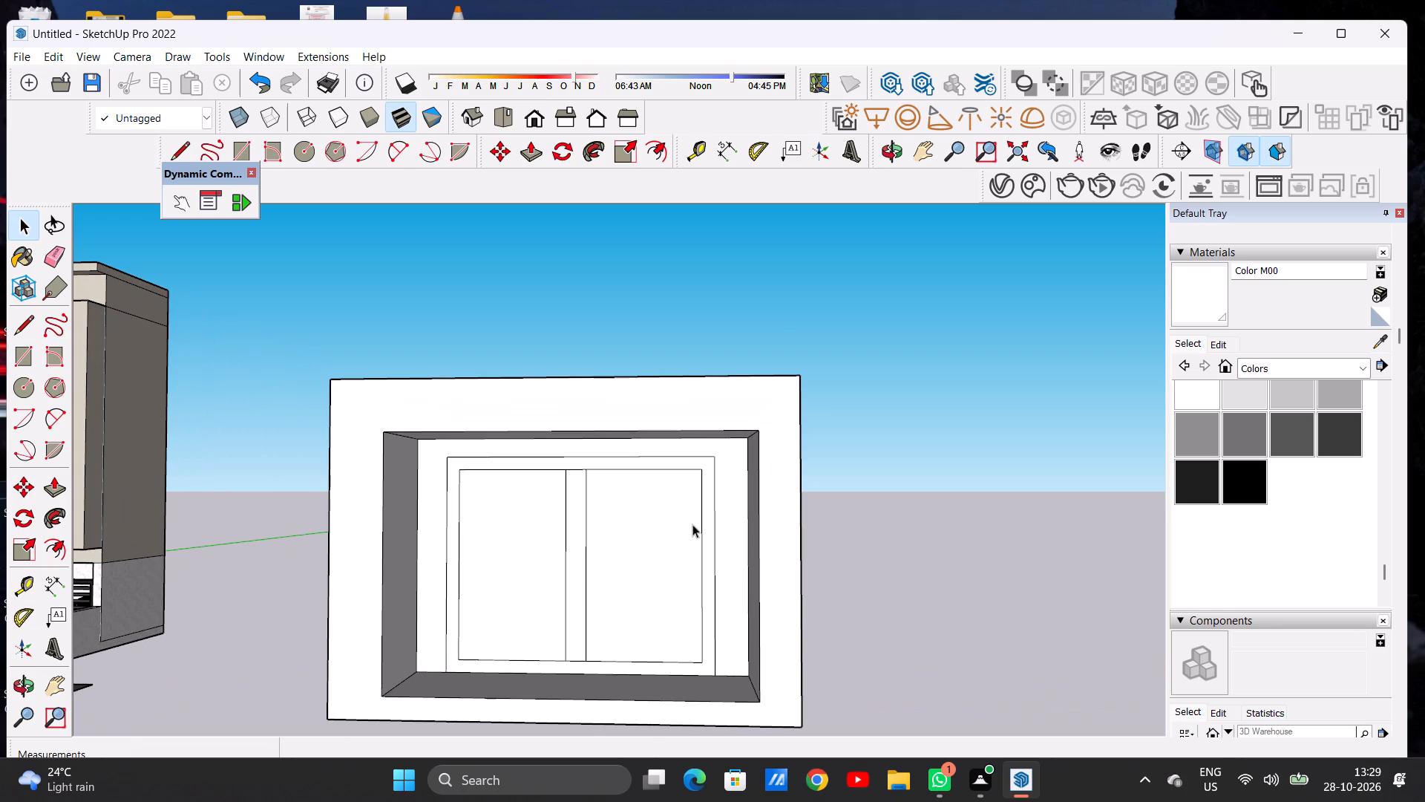
Paint the window's outer frame and central mullion with Wood Veneer 01 from the Wood materials.
left_click(1268, 368)
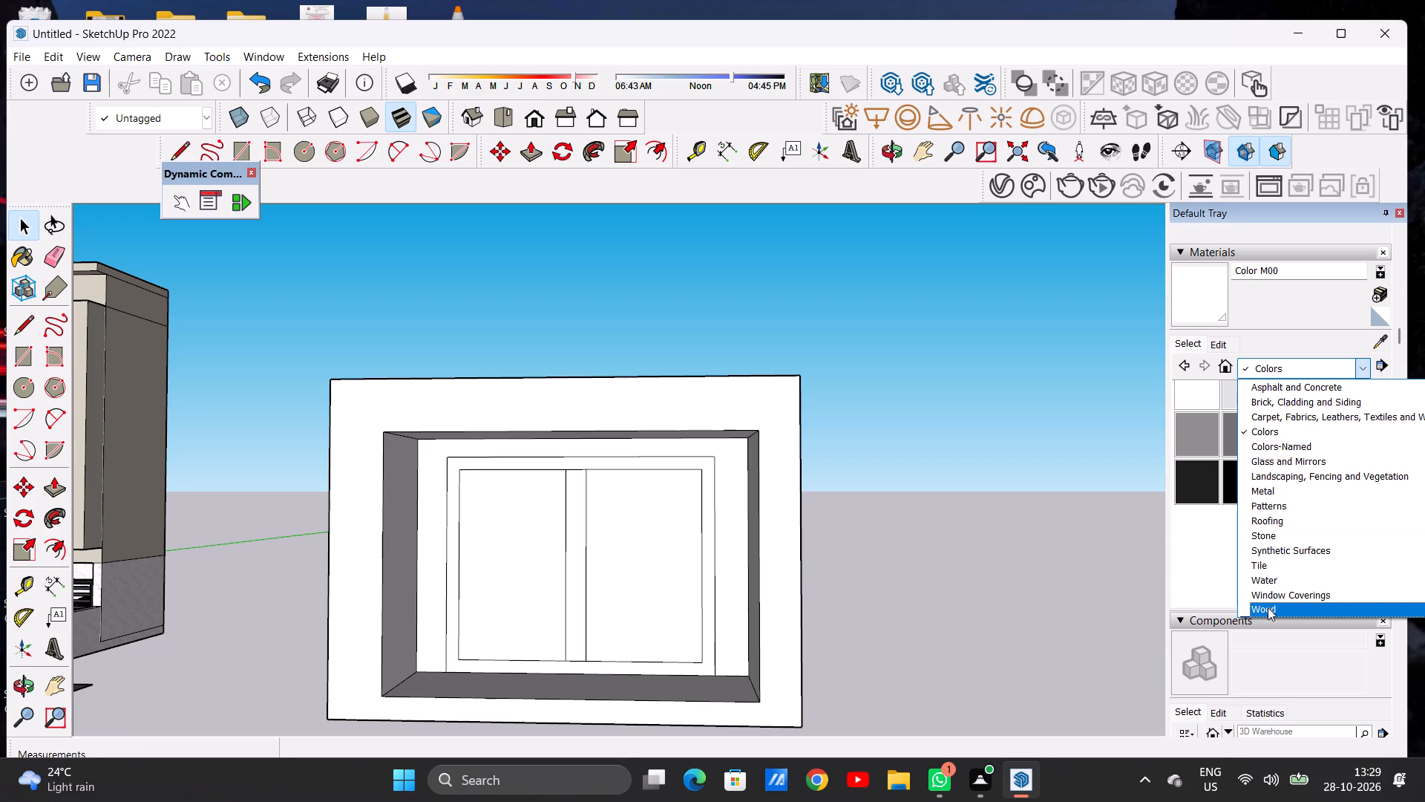
left_click(1268, 607)
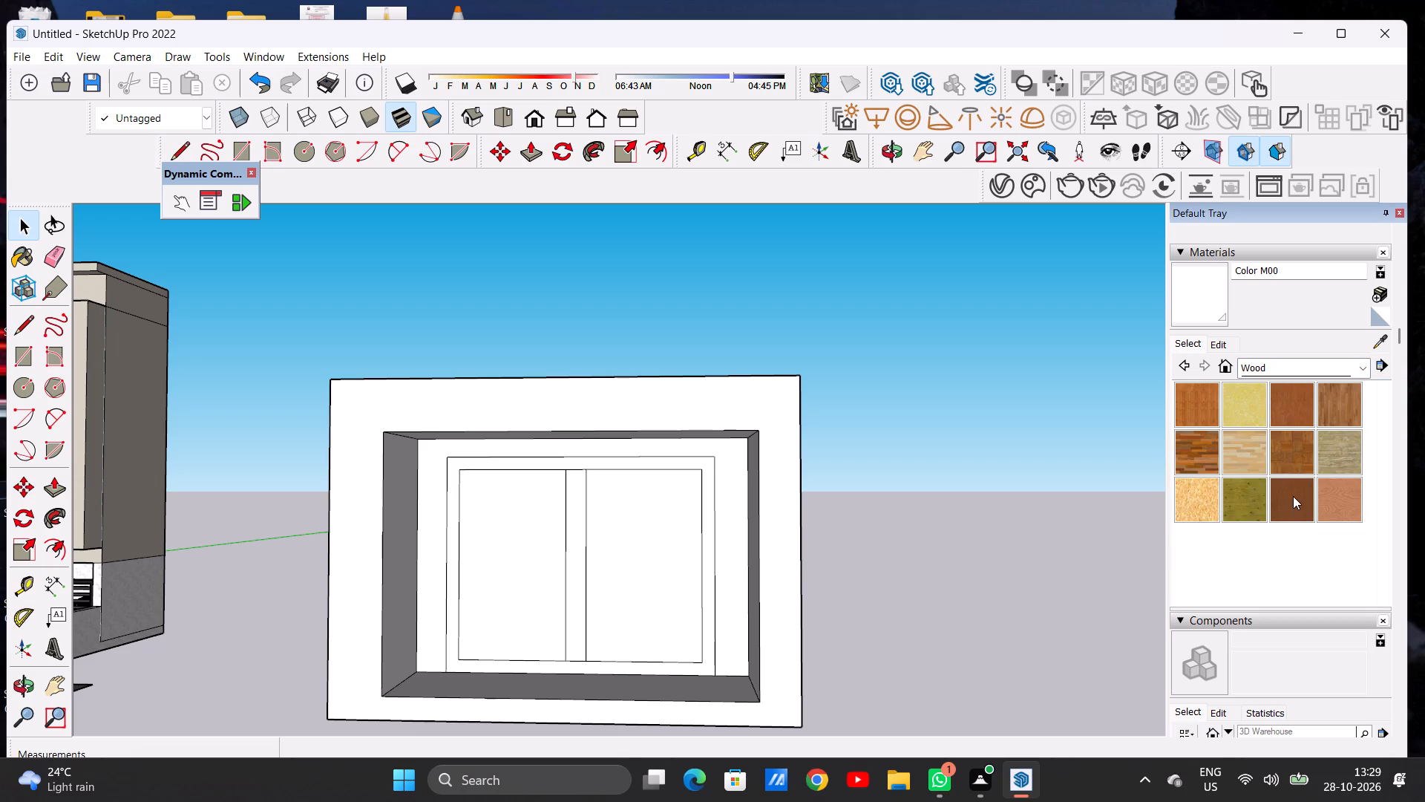
left_click(1293, 496)
scroll(707, 503, "up", 2)
scroll(707, 503, "down", 1)
scroll(707, 503, "up", 1)
scroll(707, 503, "down", 1)
scroll(707, 503, "up", 1)
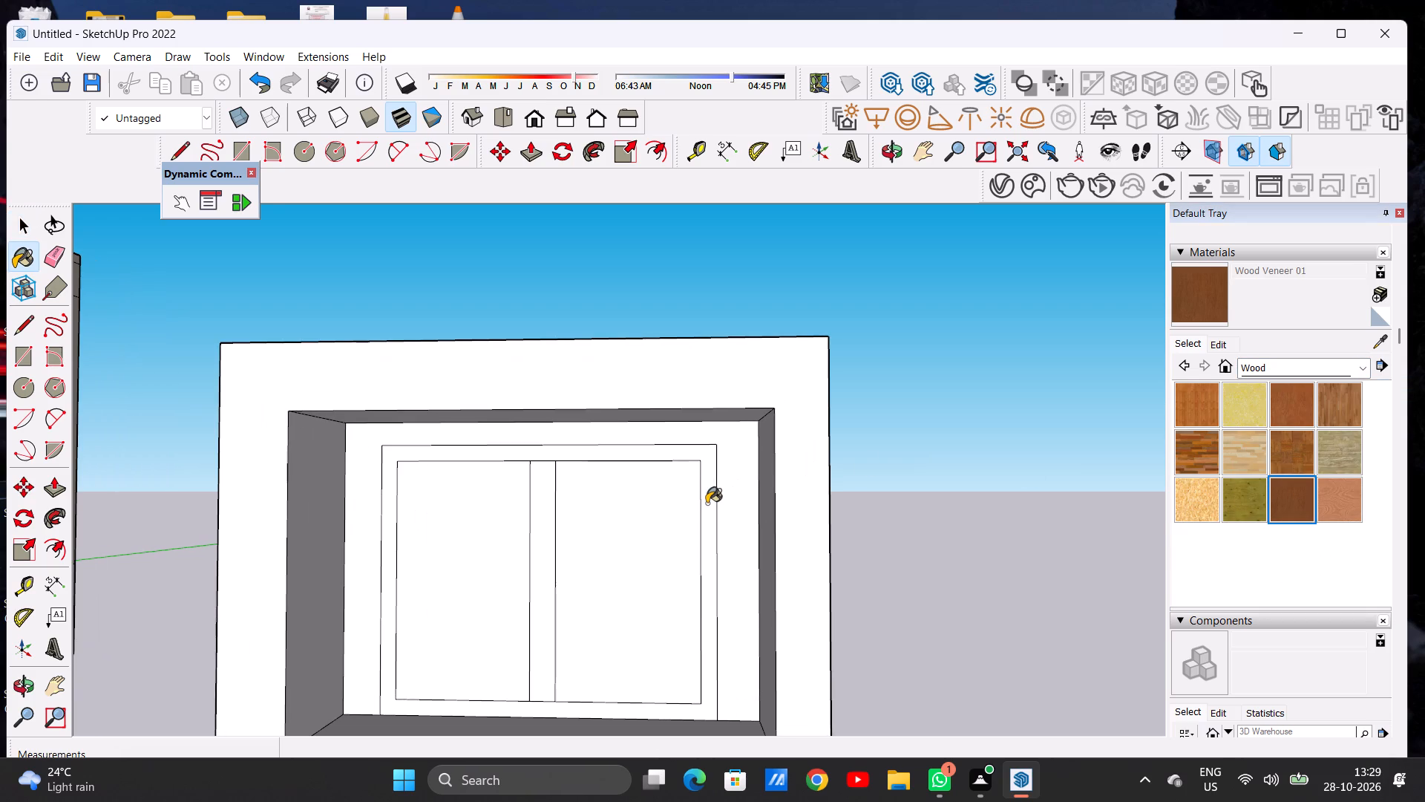
left_click(707, 503)
left_click(540, 526)
Paint the two panels inside the window frame with the Wood Floor Light material.
scroll(741, 518, "down", 6)
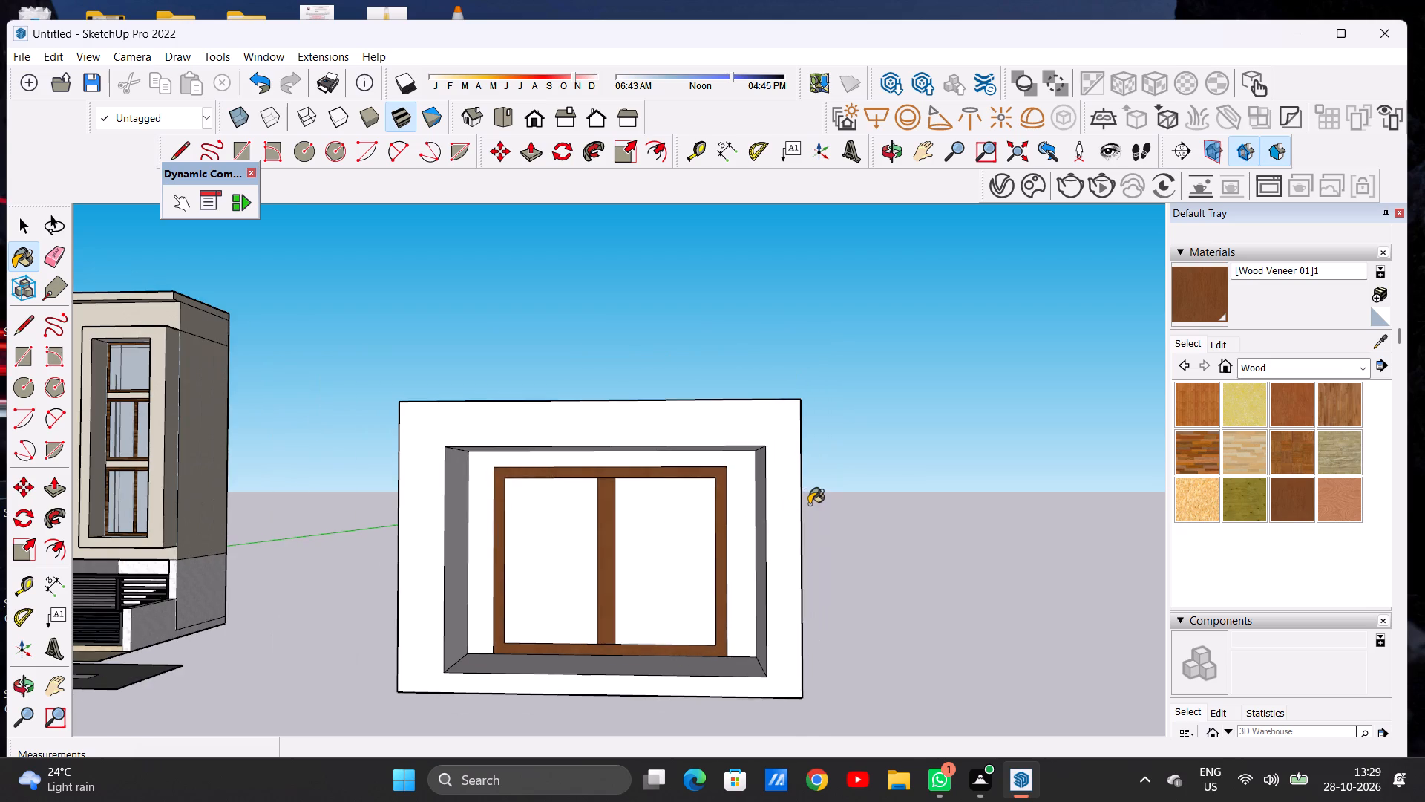
scroll(809, 504, "down", 6)
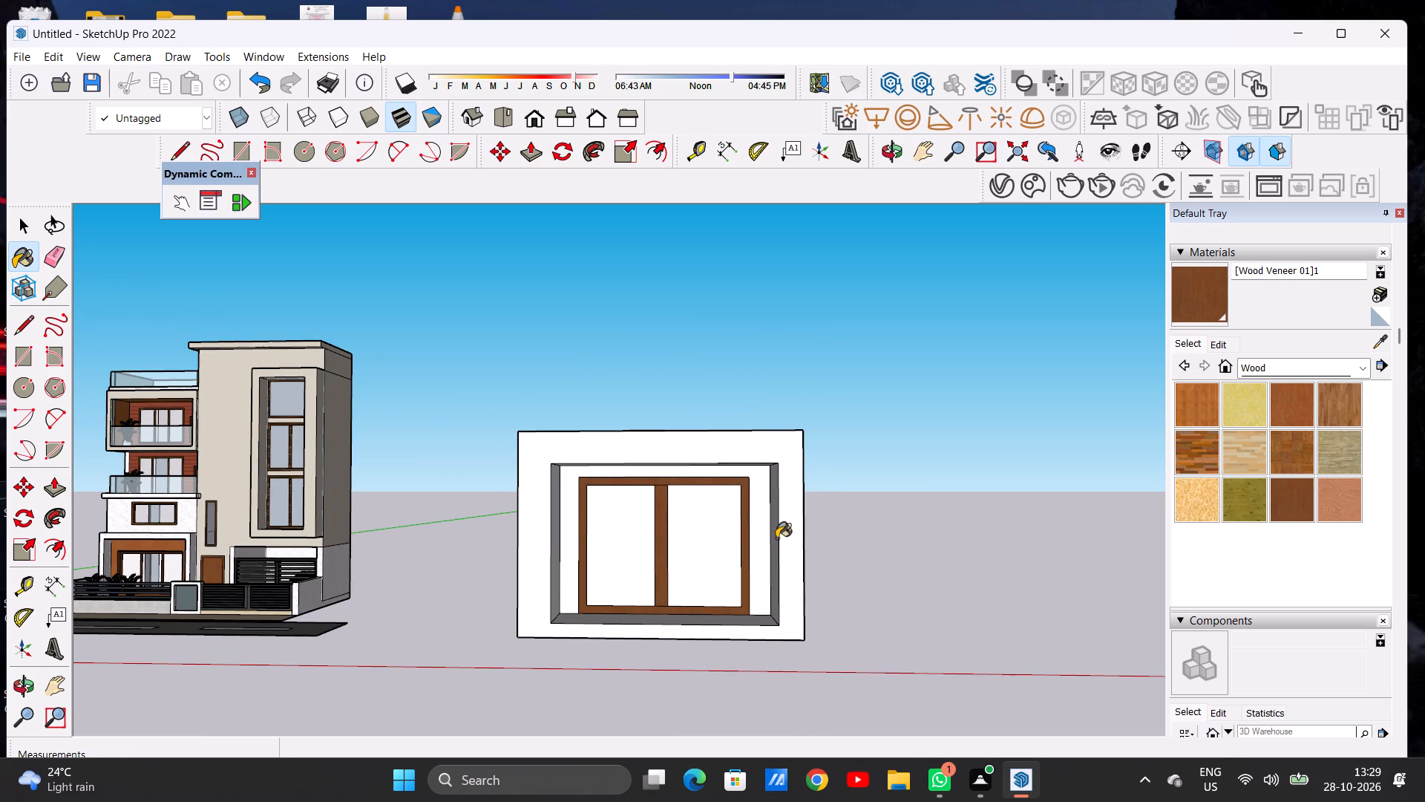
scroll(763, 531, "up", 6)
middle_click_drag(629, 546, 641, 570)
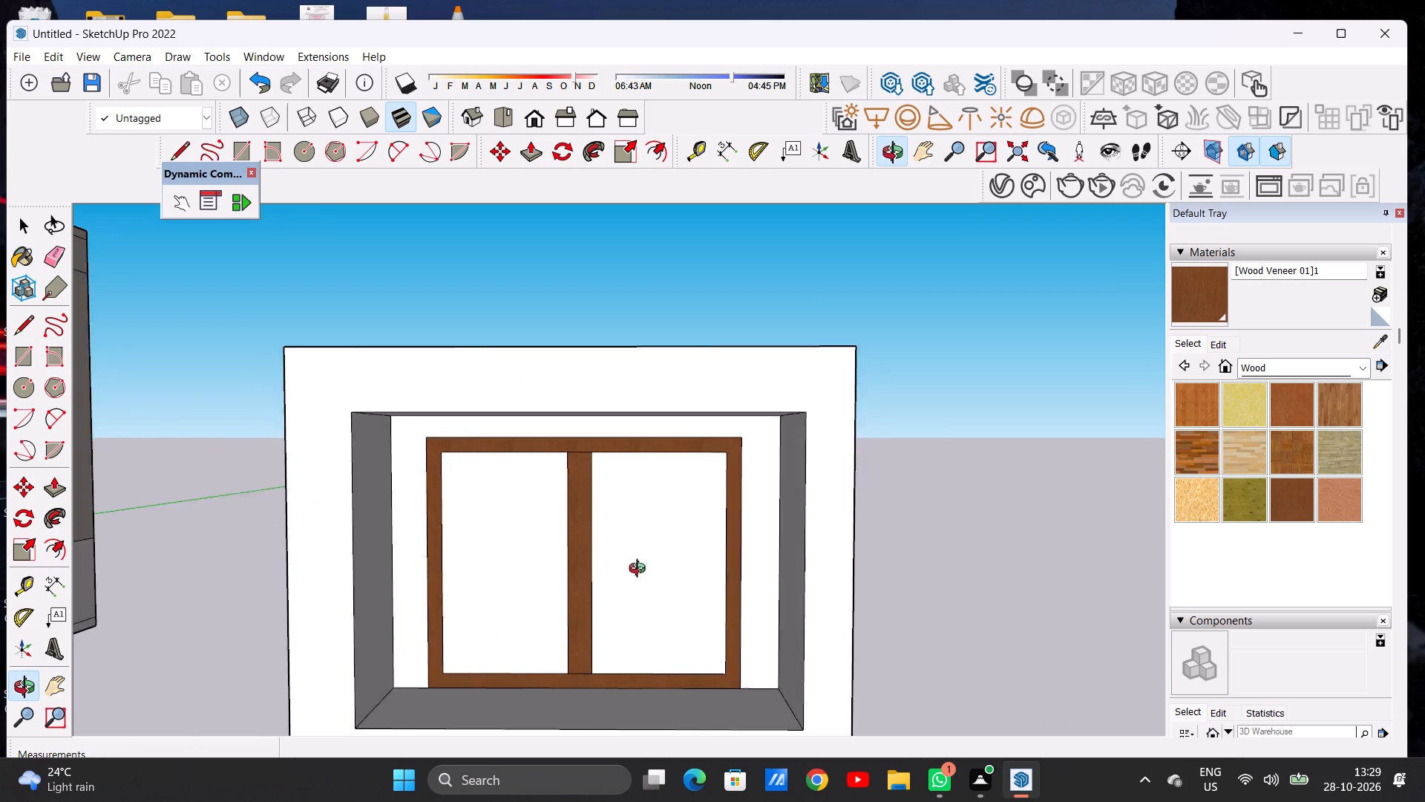
middle_click_drag(641, 570, 633, 579)
scroll(737, 507, "down", 7)
scroll(620, 554, "up", 6)
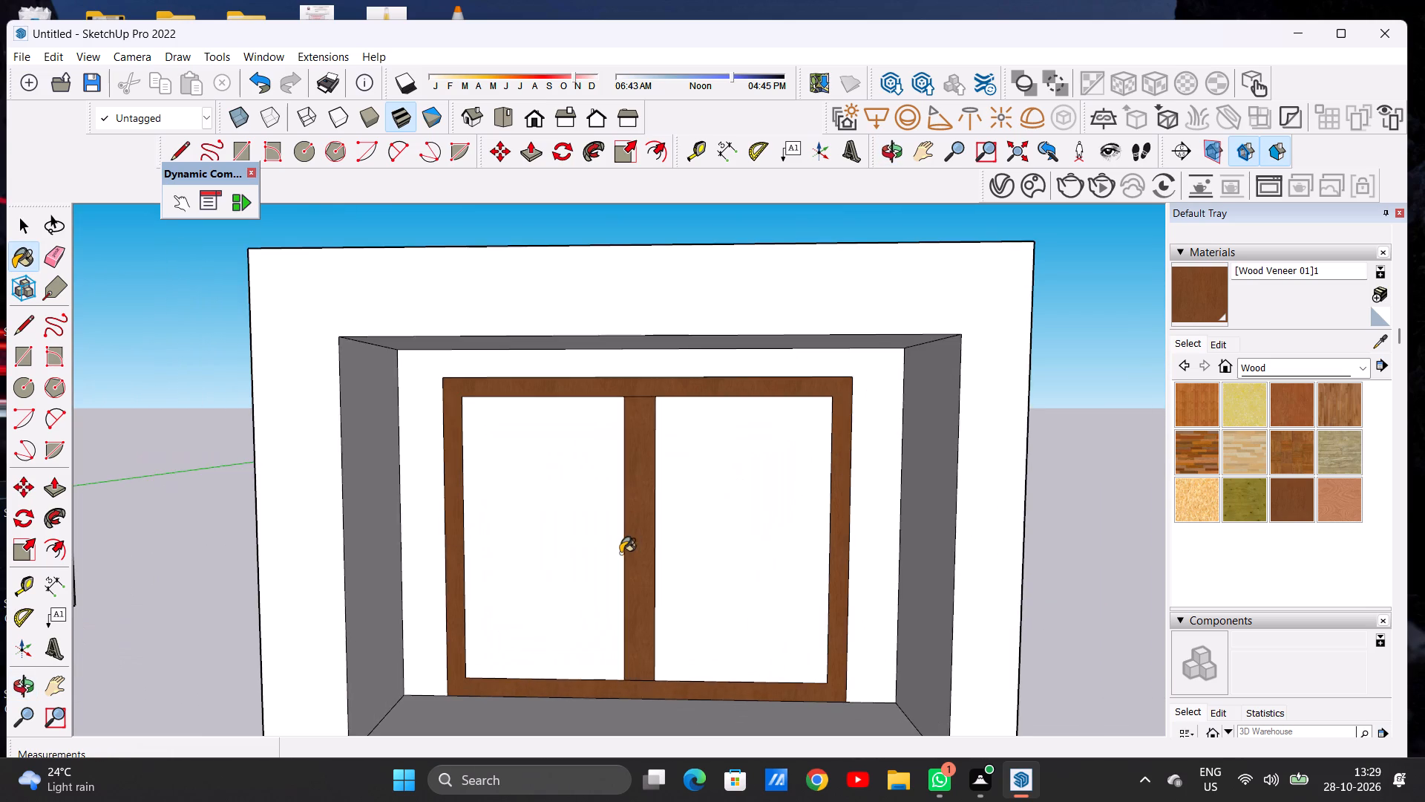
middle_click_drag(620, 553, 623, 528)
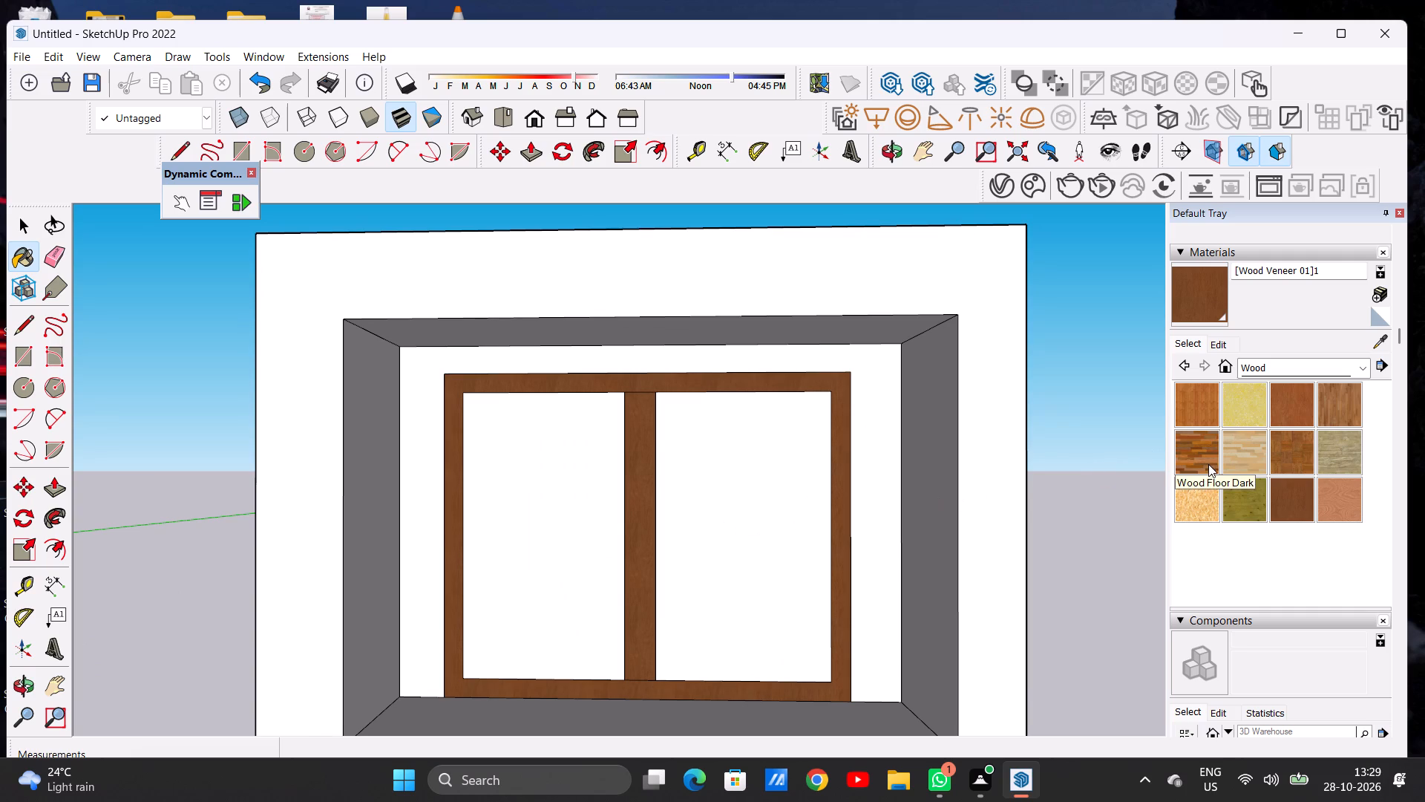
left_click(1236, 449)
left_click(582, 501)
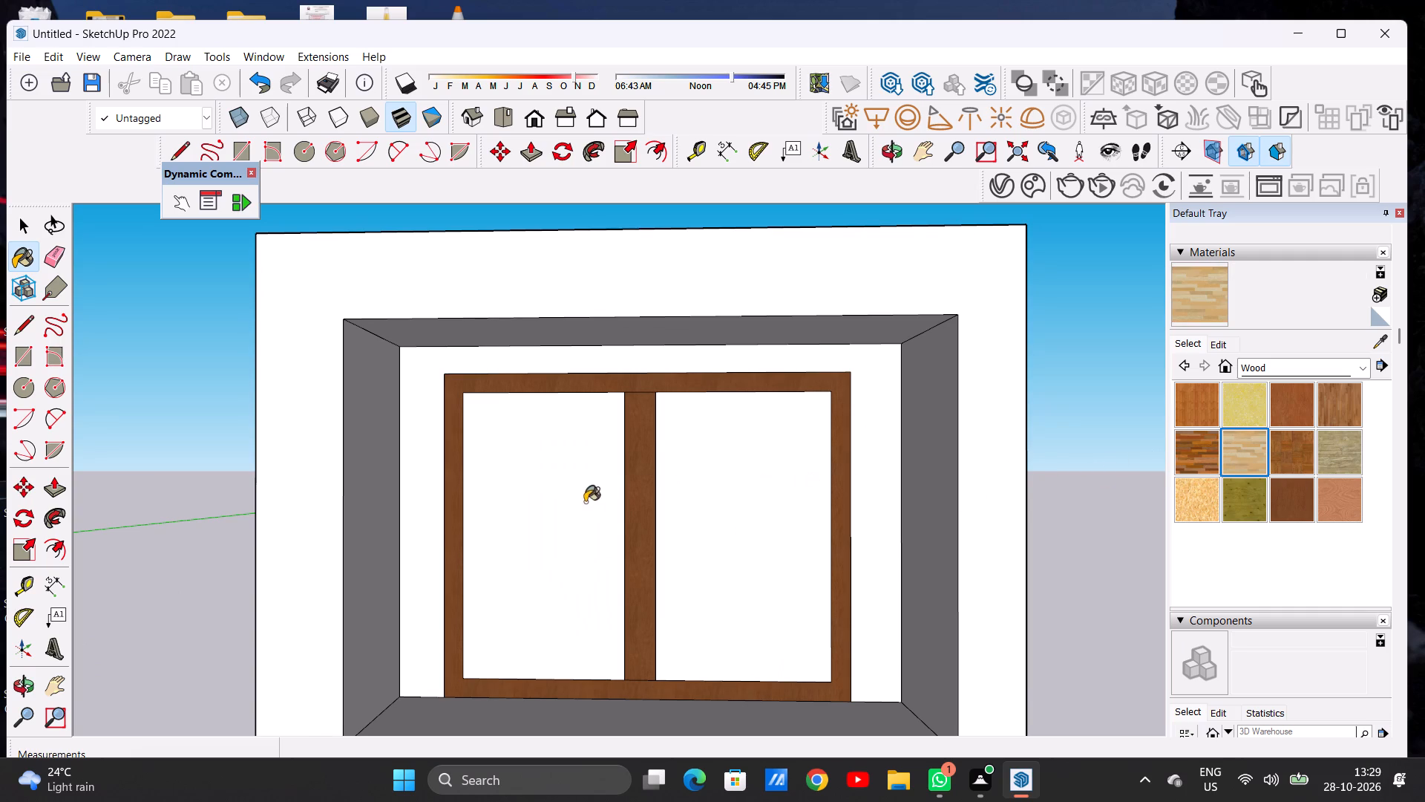
left_click(719, 483)
key("space")
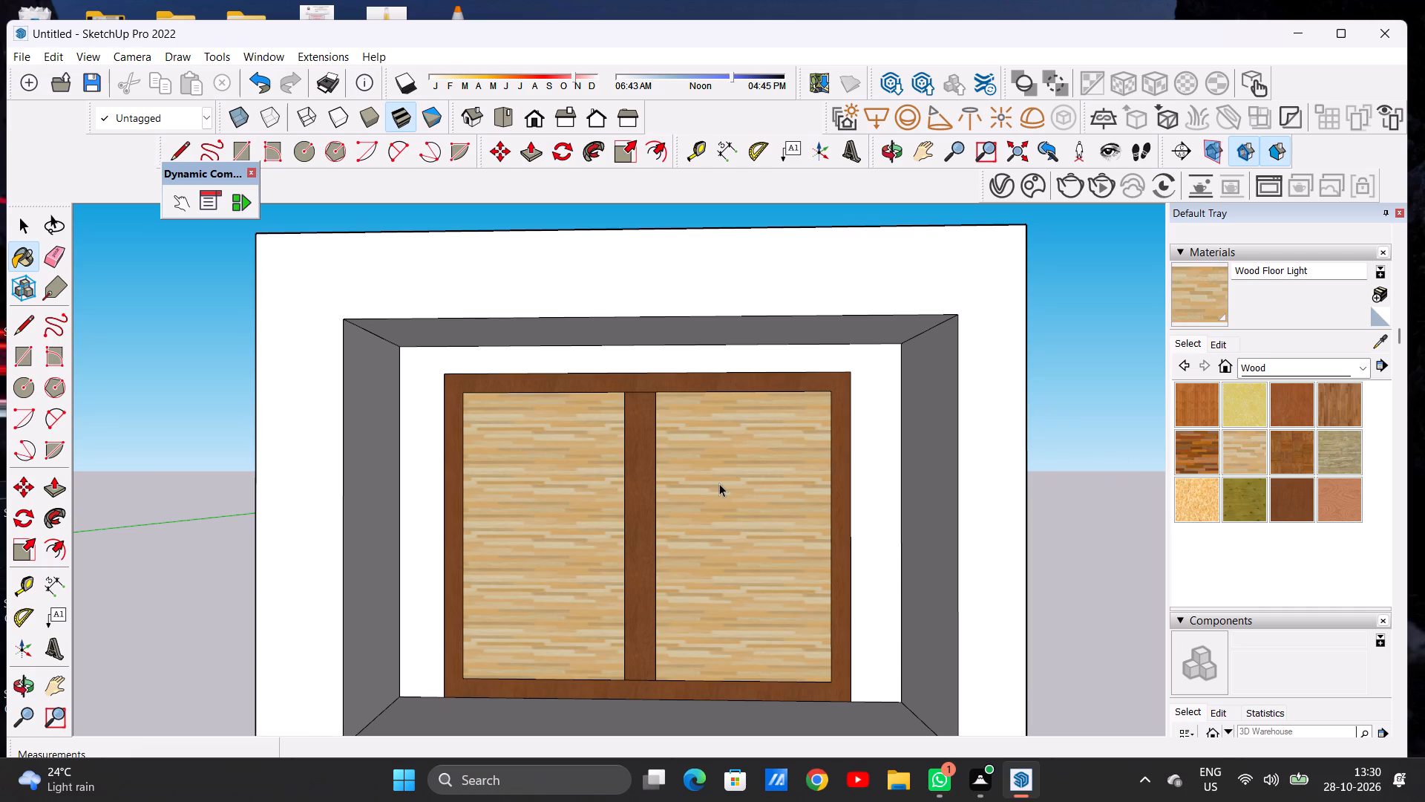
Inspect the painted window and its recess from an oblique angle, from the front and close up.
scroll(618, 457, "down", 8)
middle_click_drag(655, 452, 503, 461)
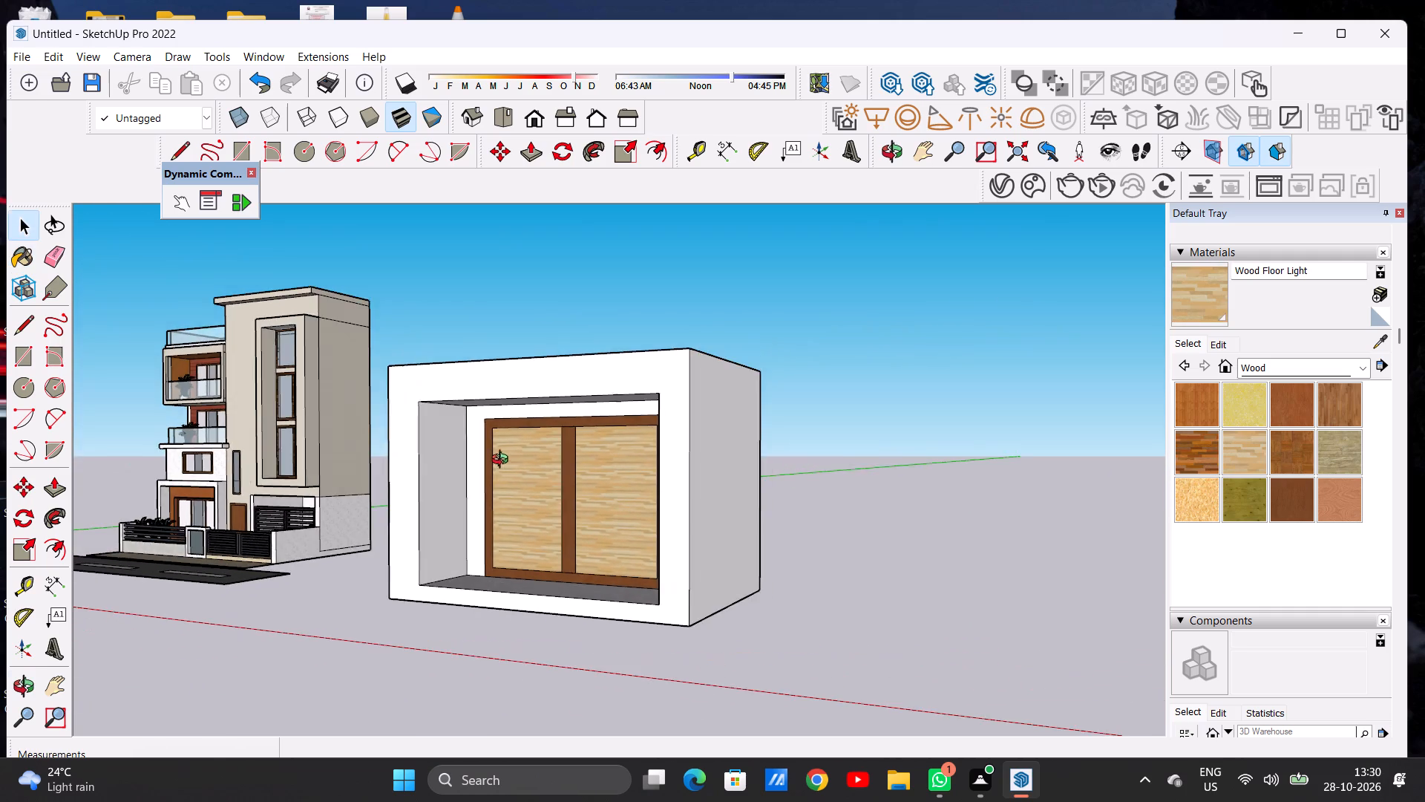
middle_click_drag(503, 461, 620, 459)
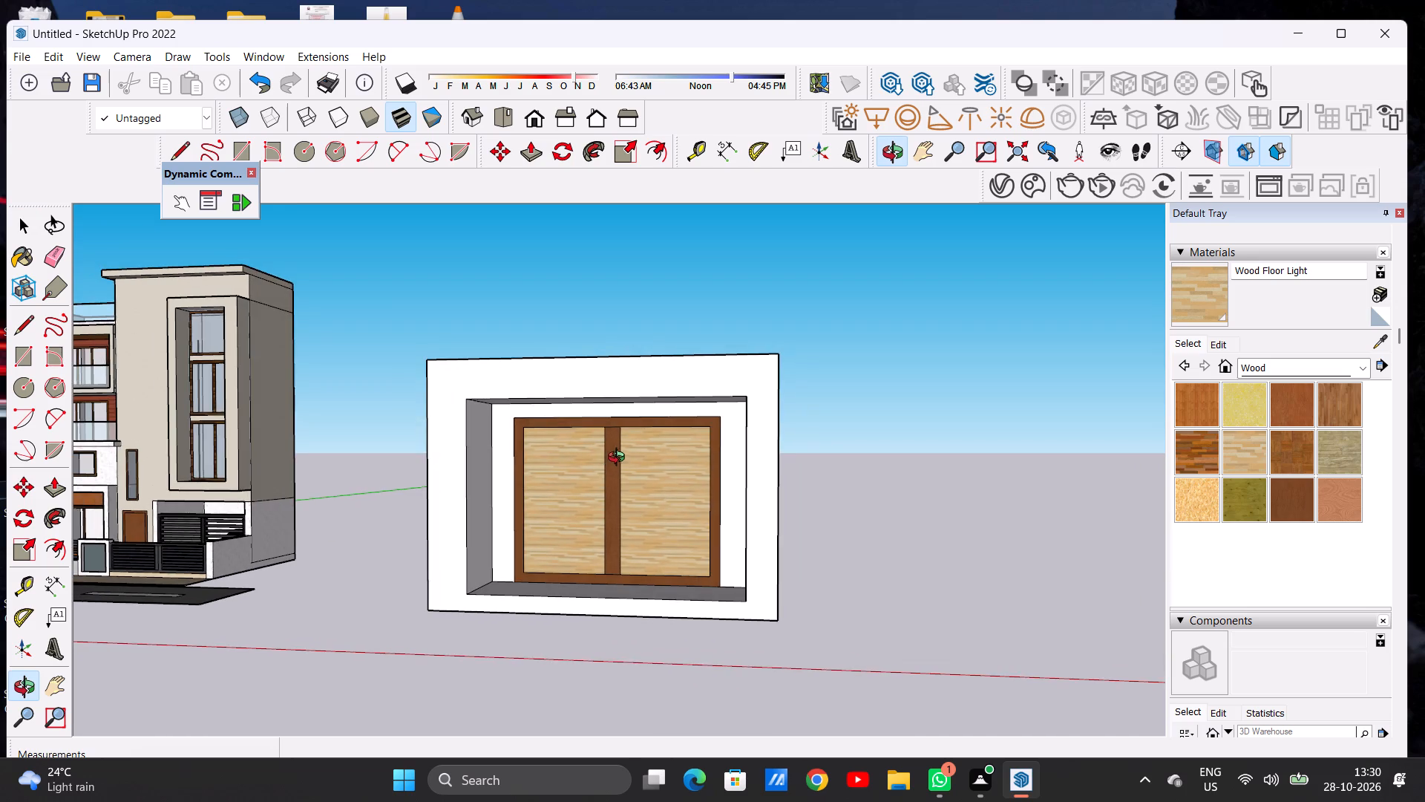
middle_click_drag(620, 459, 648, 447)
scroll(651, 415, "up", 3)
scroll(651, 415, "down", 1)
scroll(651, 415, "up", 5)
scroll(651, 415, "down", 1)
scroll(651, 415, "up", 4)
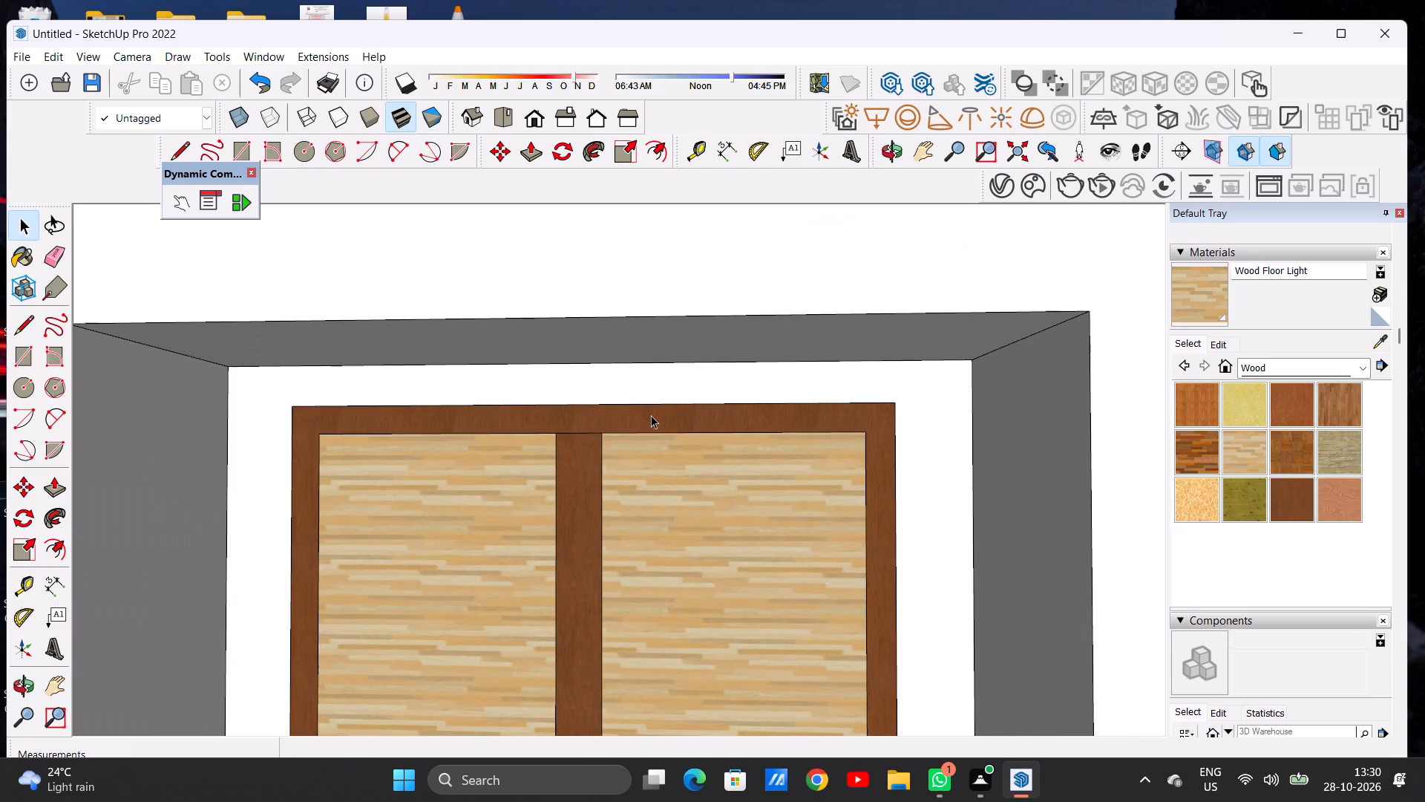
Paint the recess's back wall surrounding the window frame with the Wood OSB material.
scroll(651, 415, "up", 1)
scroll(658, 429, "down", 11)
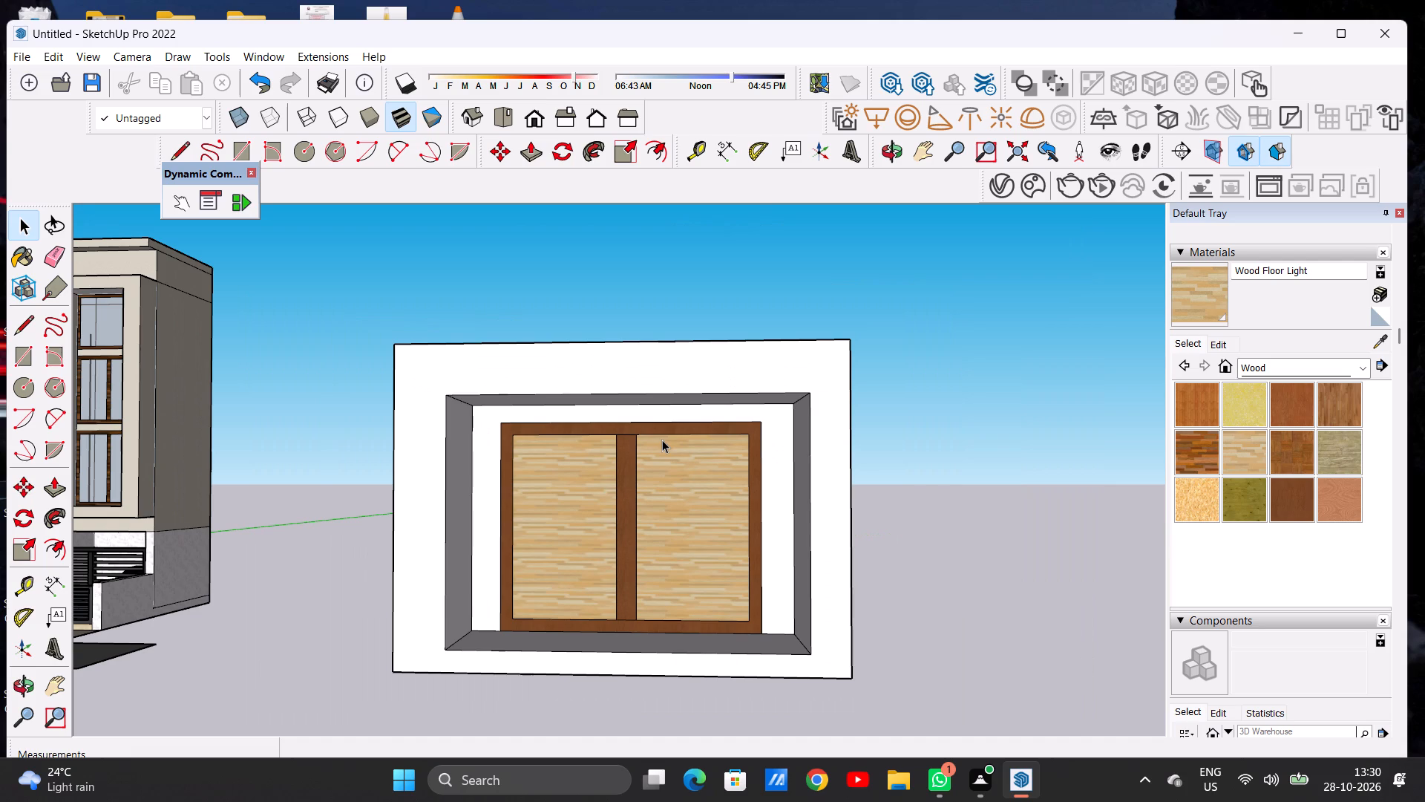
scroll(662, 440, "down", 2)
scroll(727, 449, "up", 2)
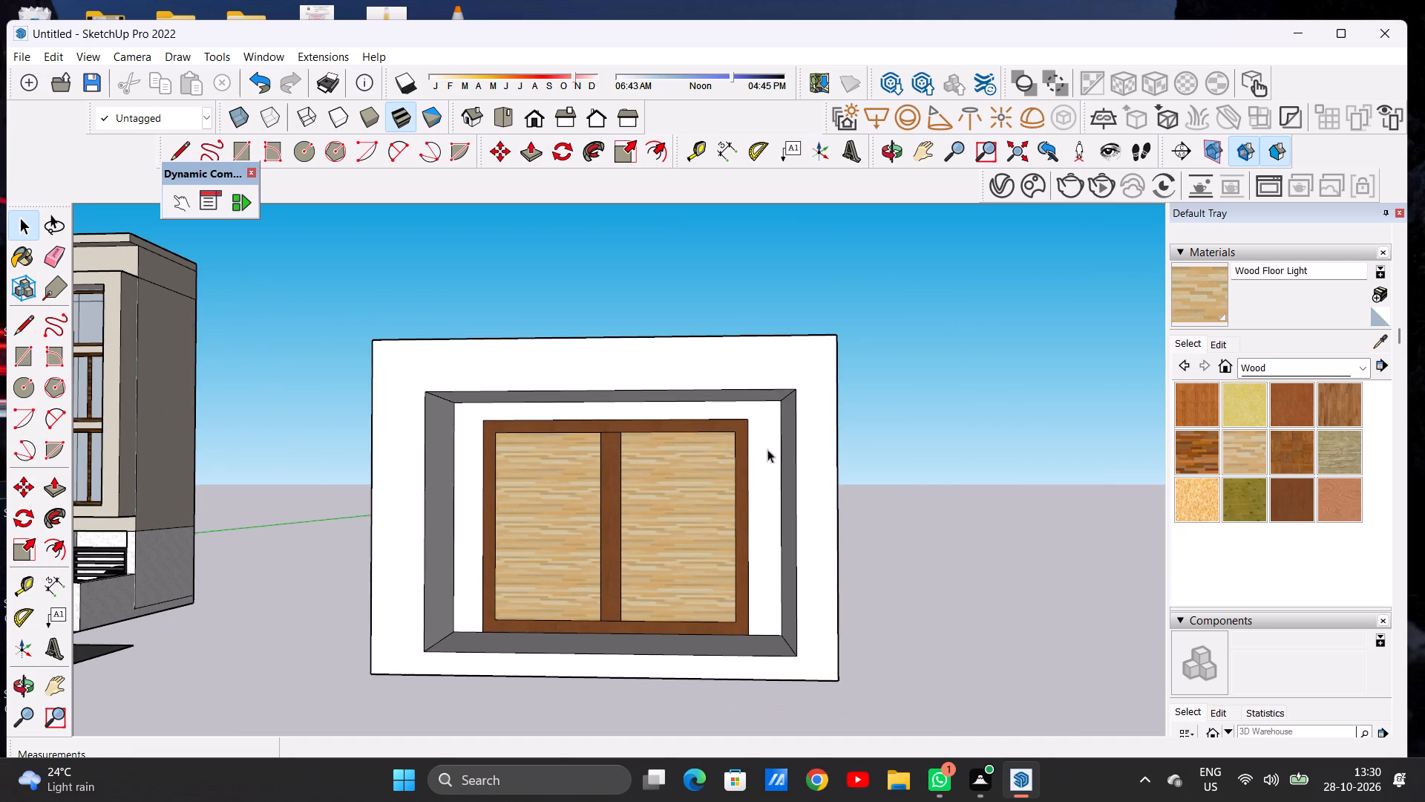
left_click(1190, 512)
scroll(782, 452, "up", 2)
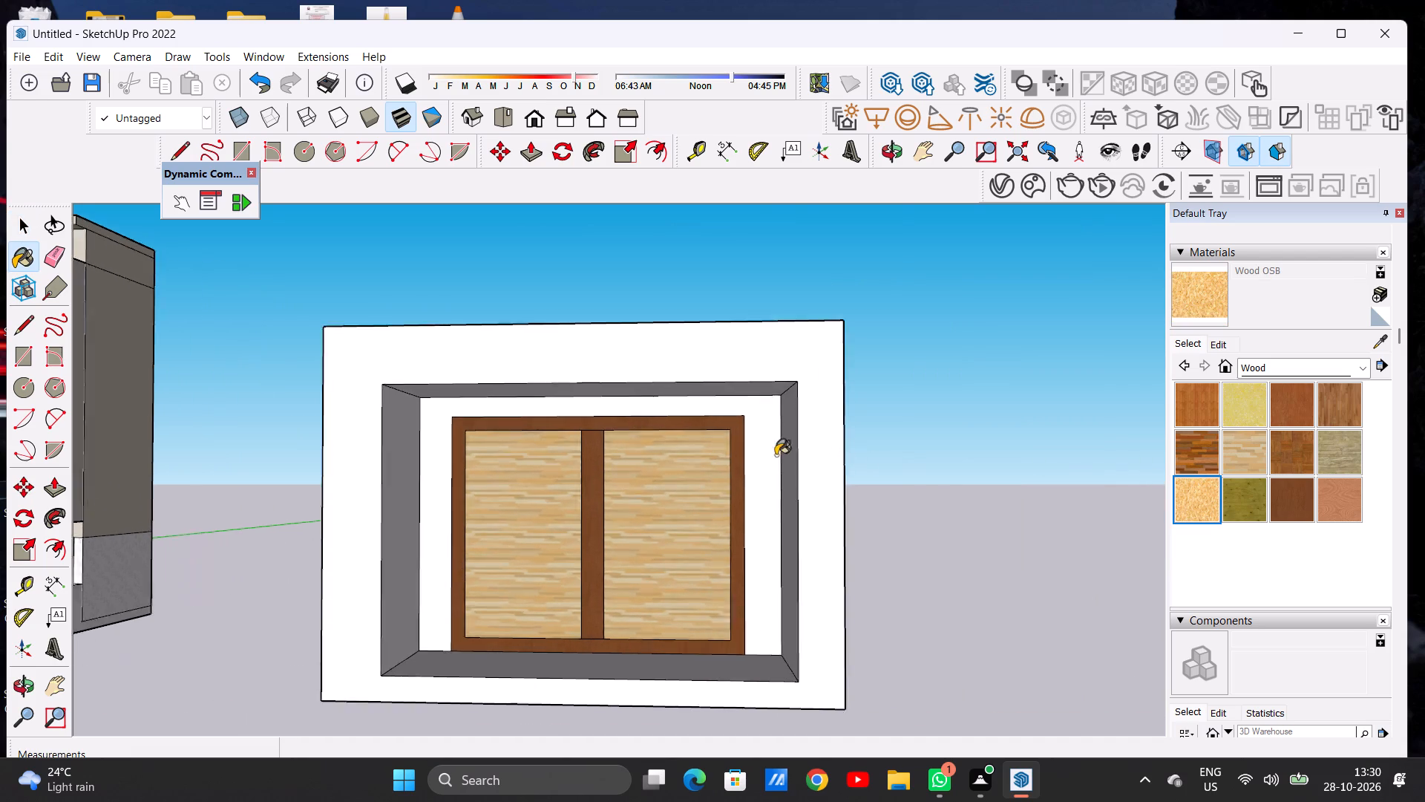
scroll(776, 455, "up", 4)
left_click(766, 457)
Paint the two vertical side faces inside the recess with the Wood OSB material.
scroll(747, 471, "up", 19)
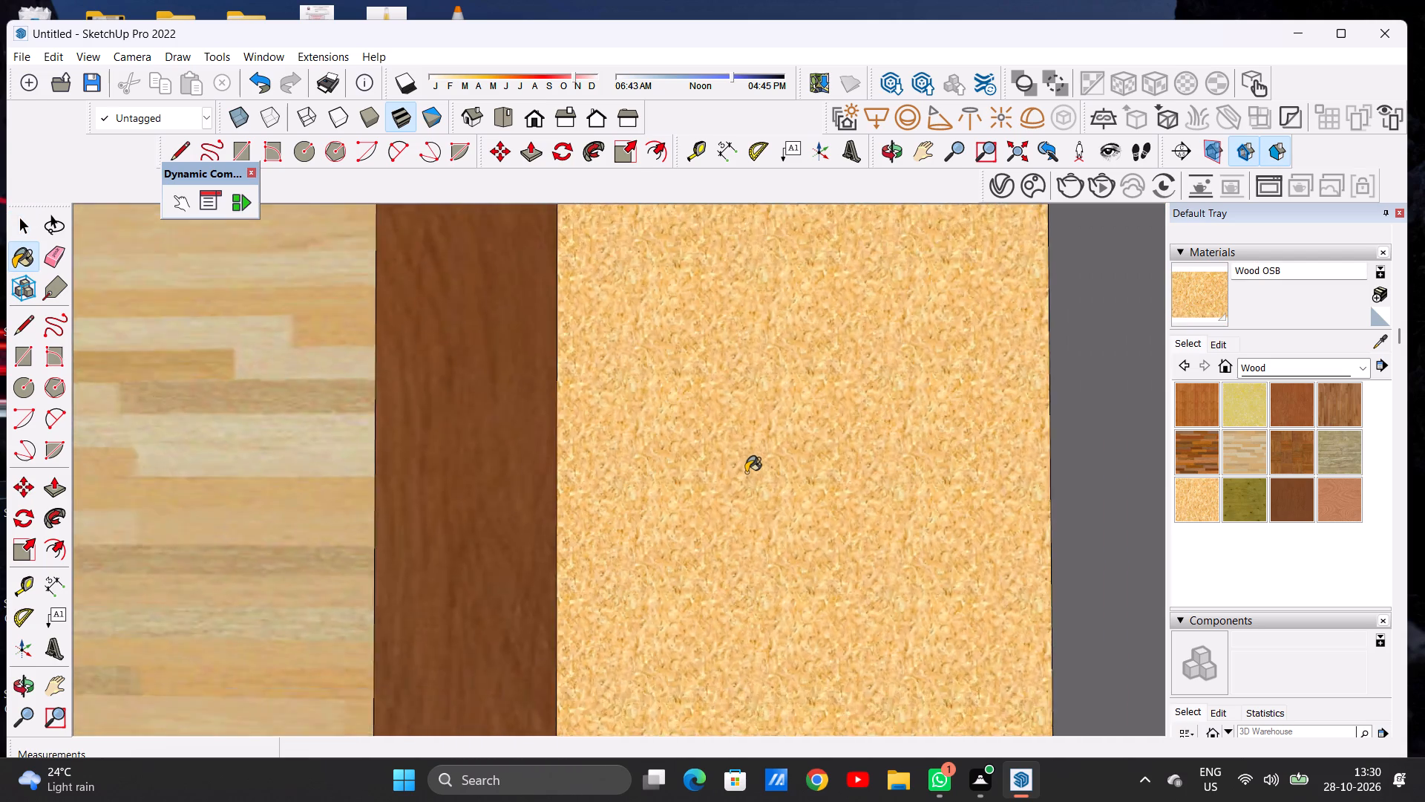
scroll(746, 472, "up", 17)
scroll(746, 472, "down", 9)
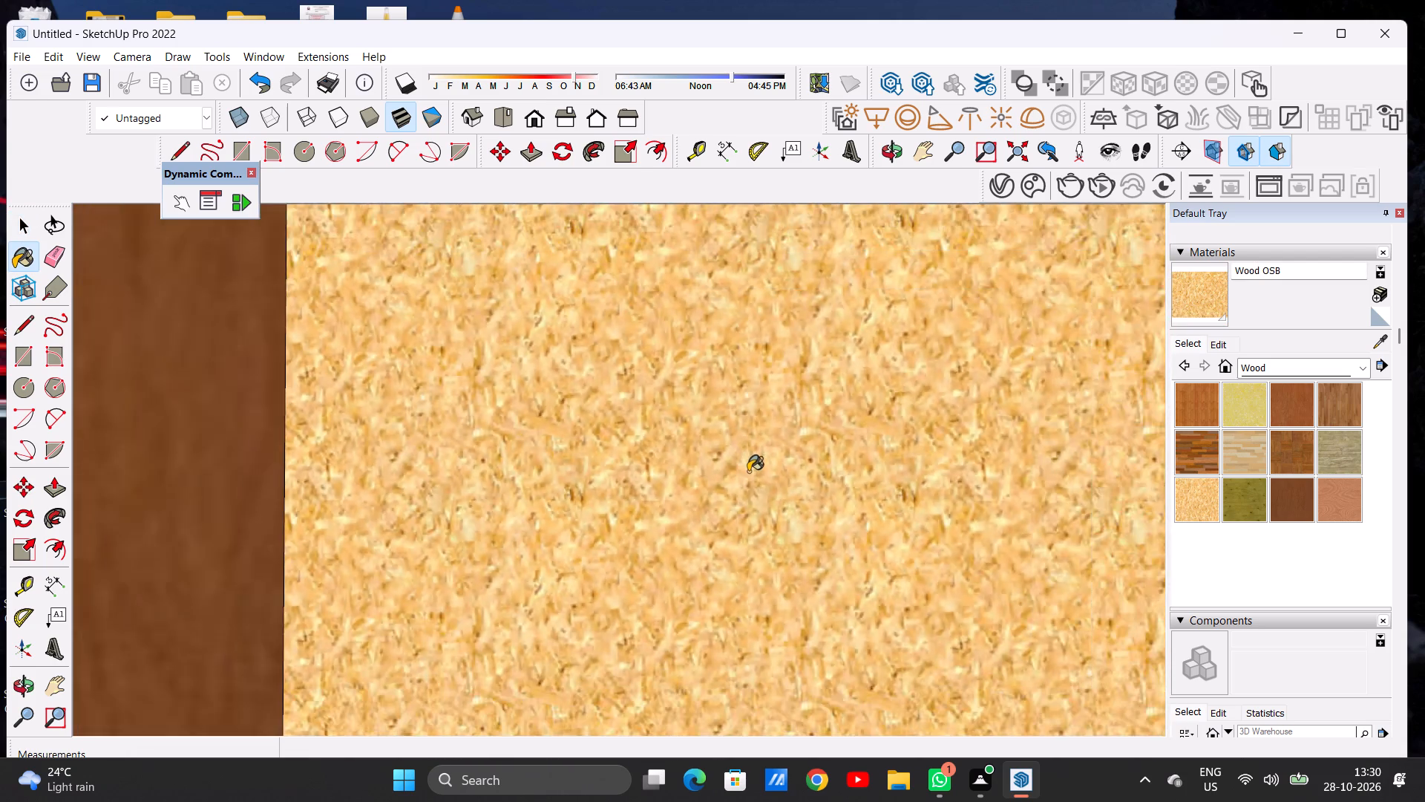
scroll(748, 472, "down", 20)
scroll(748, 472, "down", 13)
scroll(767, 464, "up", 1)
scroll(768, 464, "down", 3)
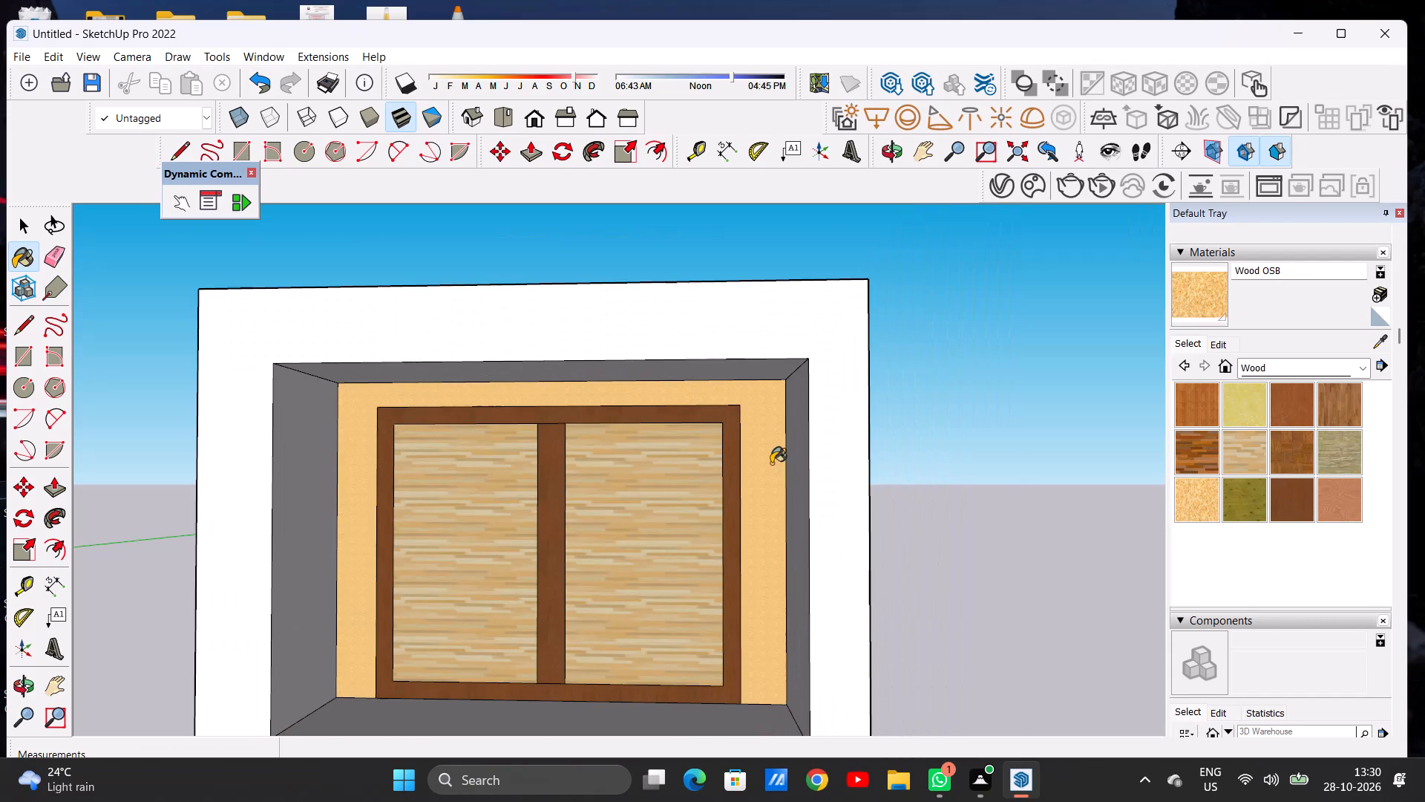
middle_click_drag(662, 459, 659, 460)
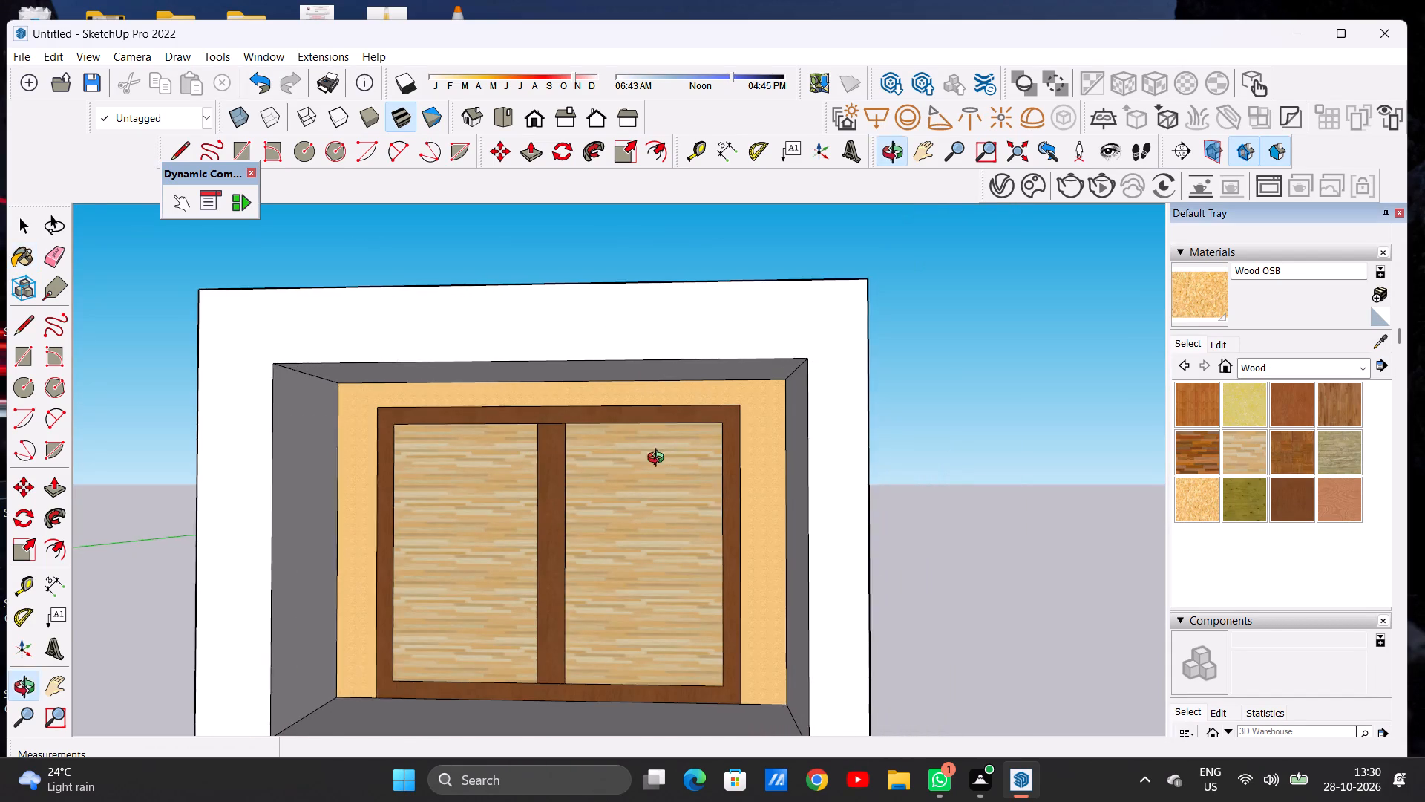
middle_click_drag(659, 460, 561, 483)
left_click(329, 492)
scroll(483, 477, "down", 6)
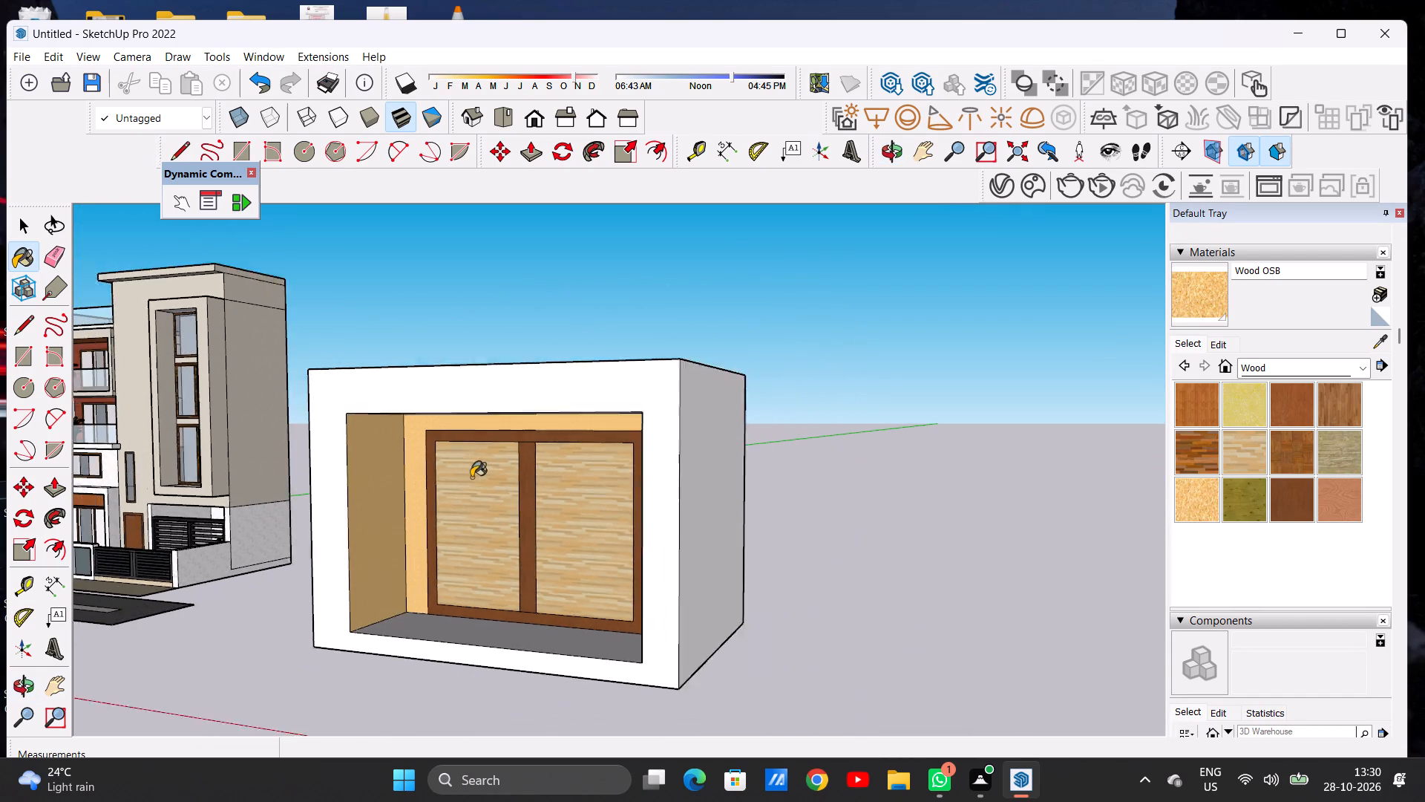
middle_click_drag(427, 492, 683, 482)
scroll(937, 470, "up", 5)
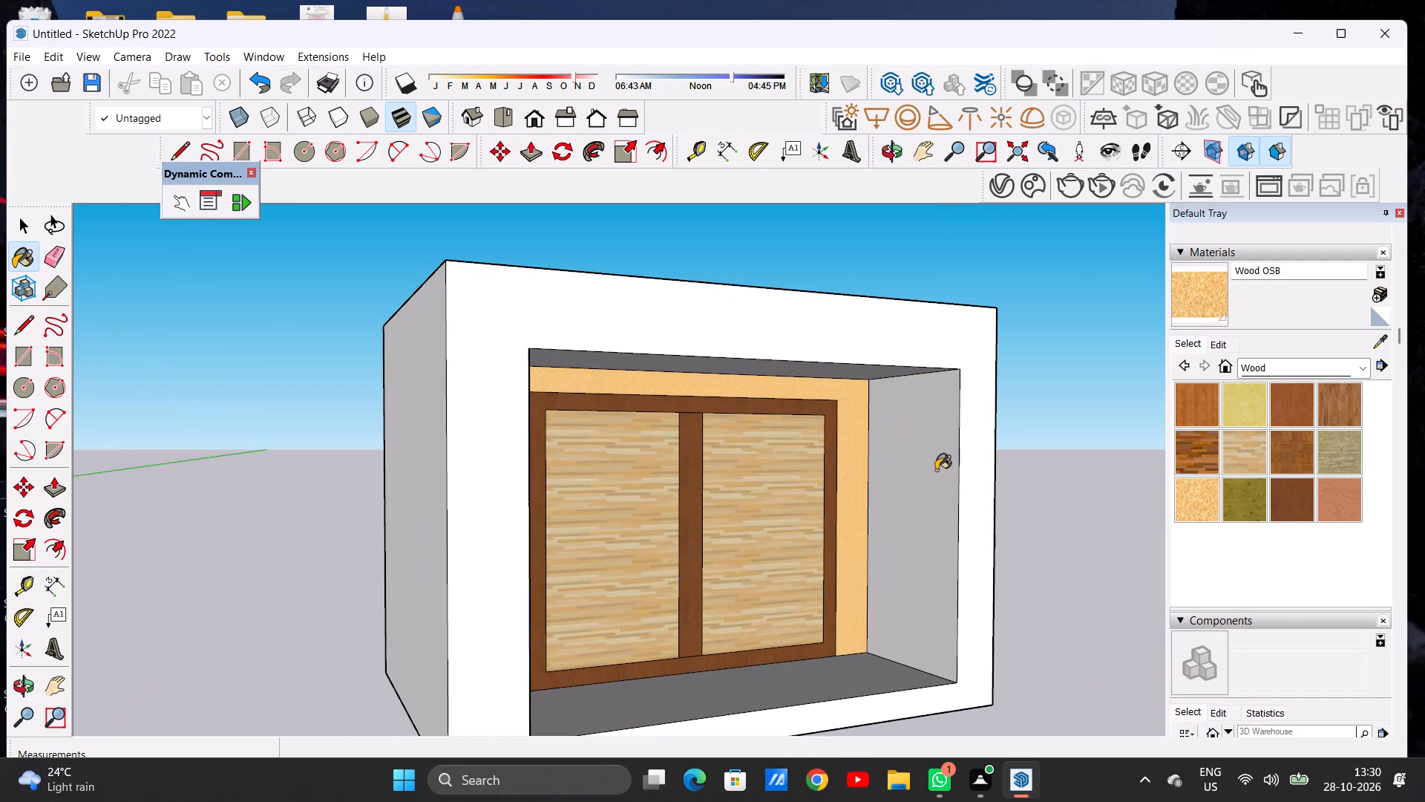
left_click(936, 470)
Paint the recess's upper inner face above the window with the orange-brown wood material, the first Wood swatch.
scroll(548, 499, "down", 5)
middle_click_drag(583, 510, 321, 505)
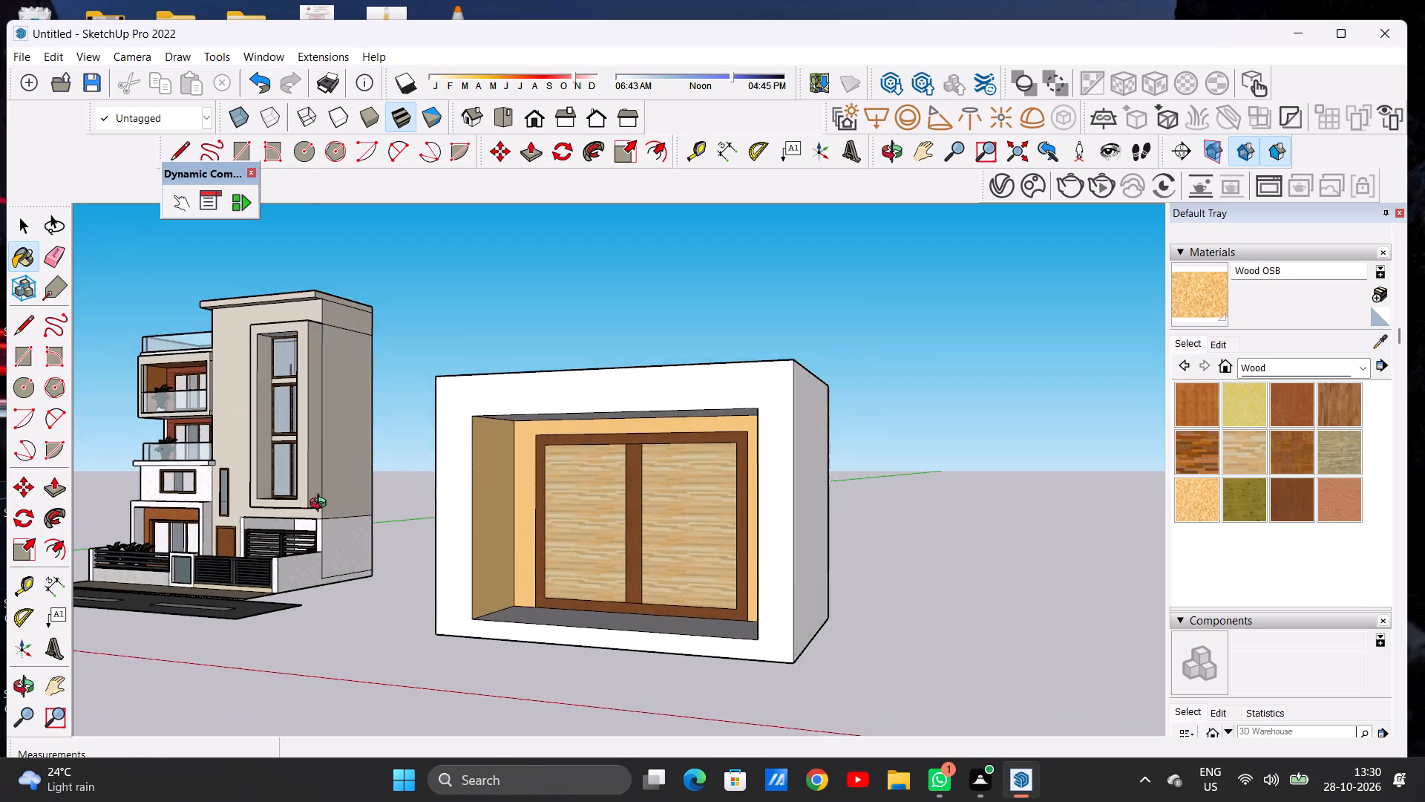
middle_click_drag(321, 505, 386, 532)
scroll(664, 490, "up", 3)
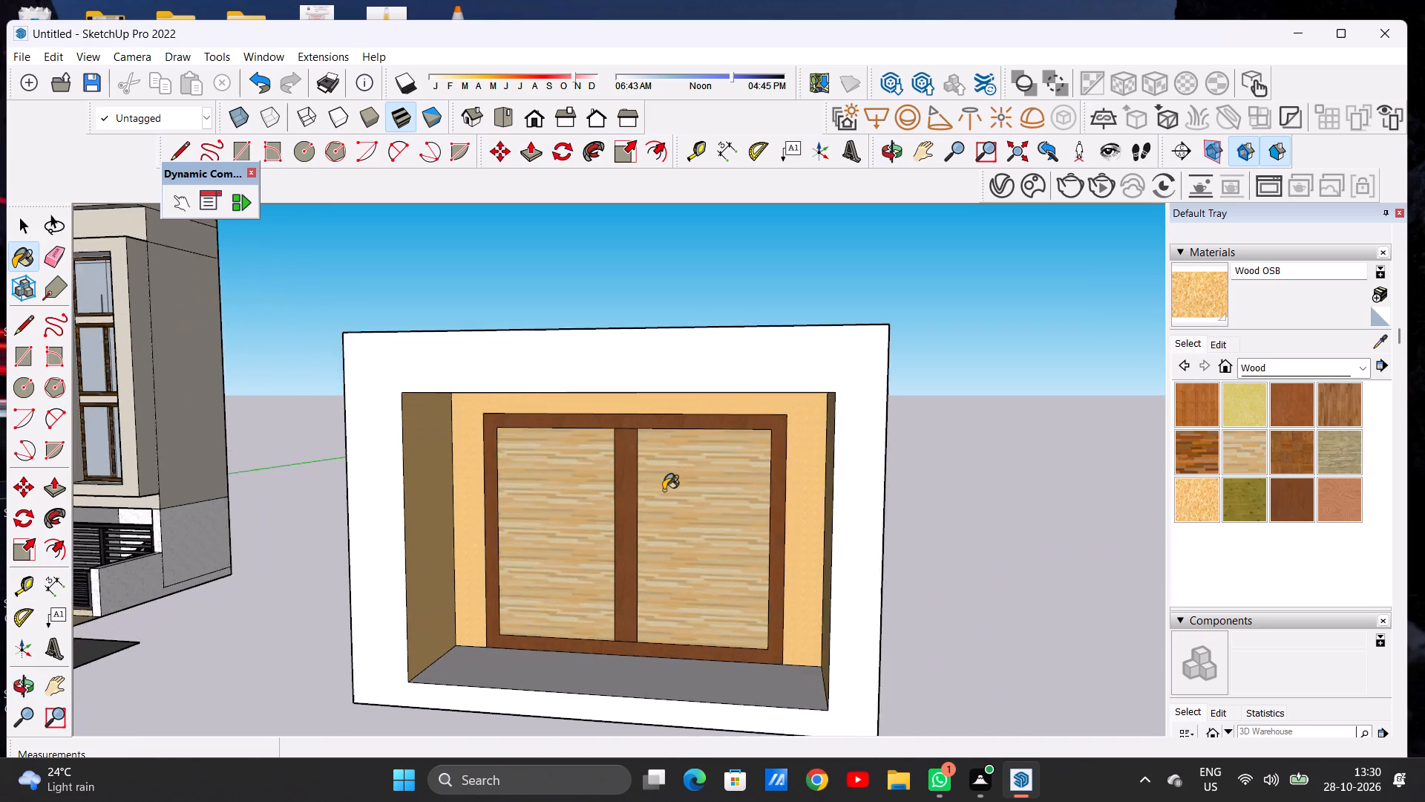
scroll(664, 490, "up", 1)
middle_click_drag(632, 524, 629, 461)
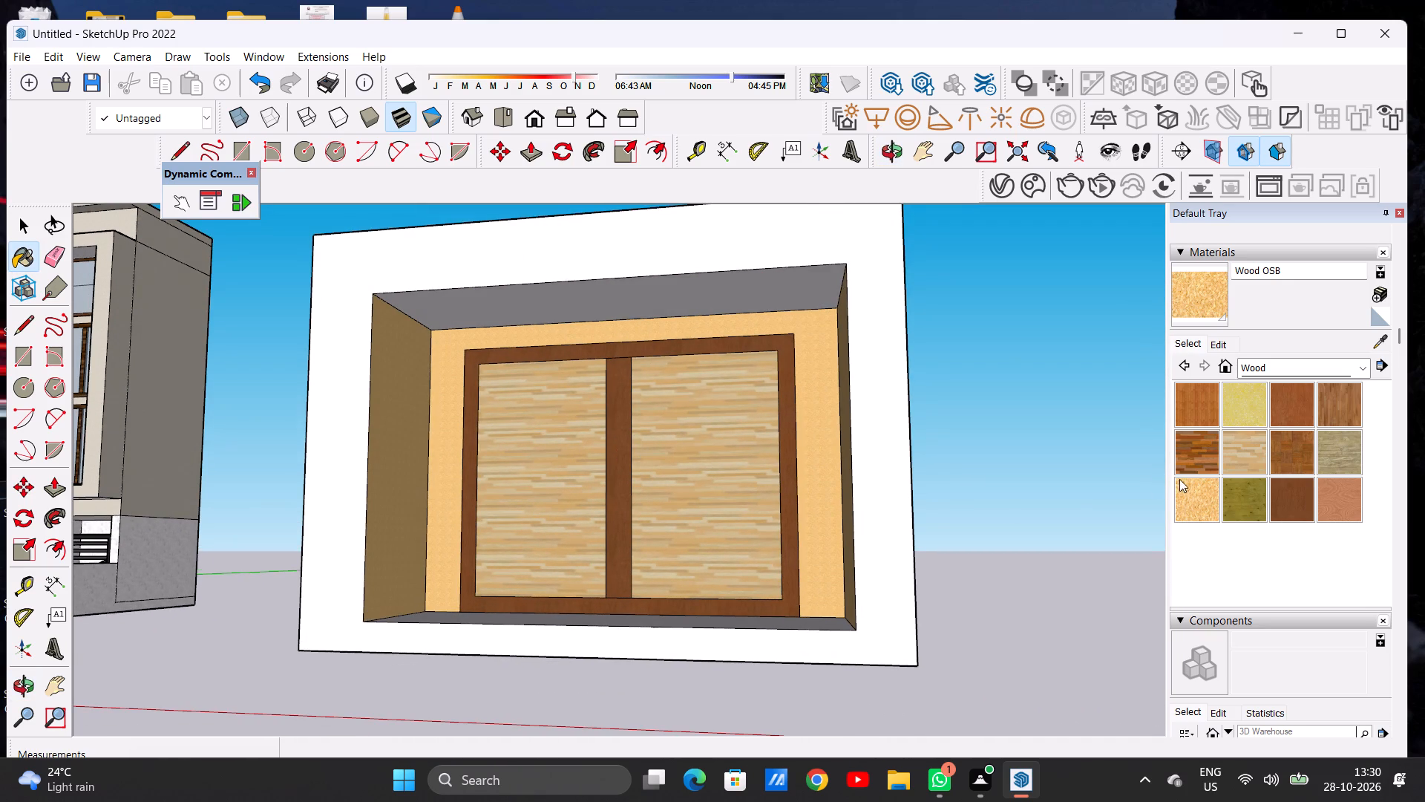
left_click(1188, 411)
left_click(786, 292)
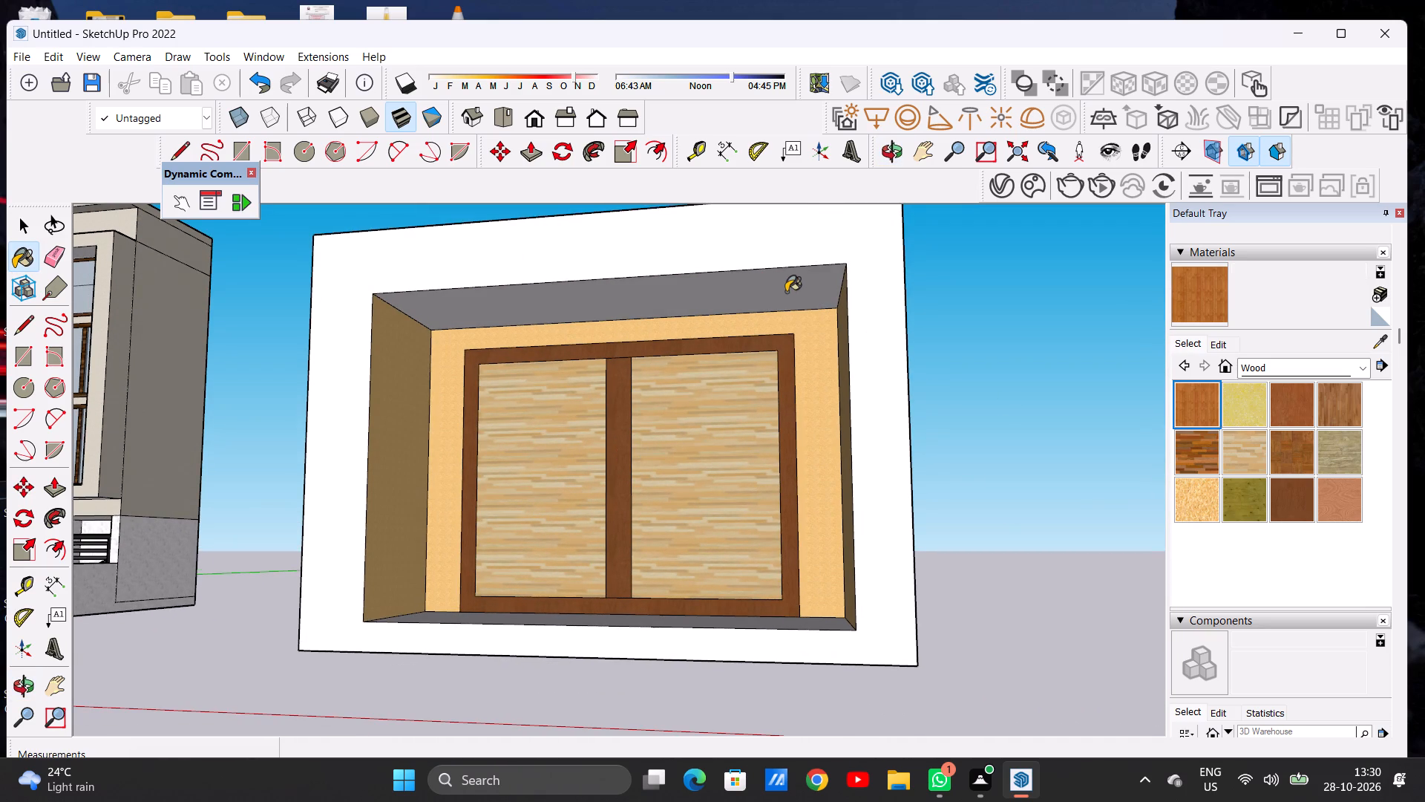
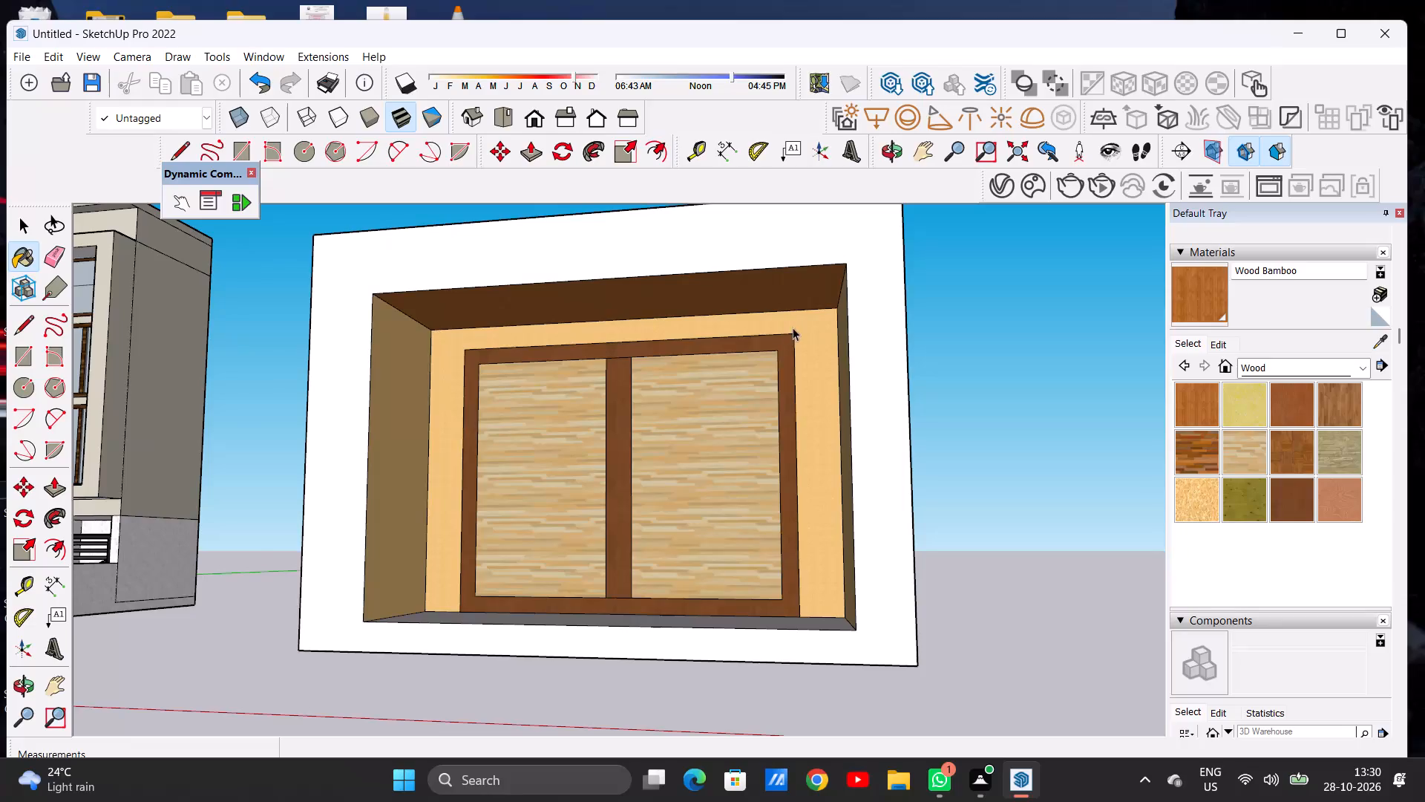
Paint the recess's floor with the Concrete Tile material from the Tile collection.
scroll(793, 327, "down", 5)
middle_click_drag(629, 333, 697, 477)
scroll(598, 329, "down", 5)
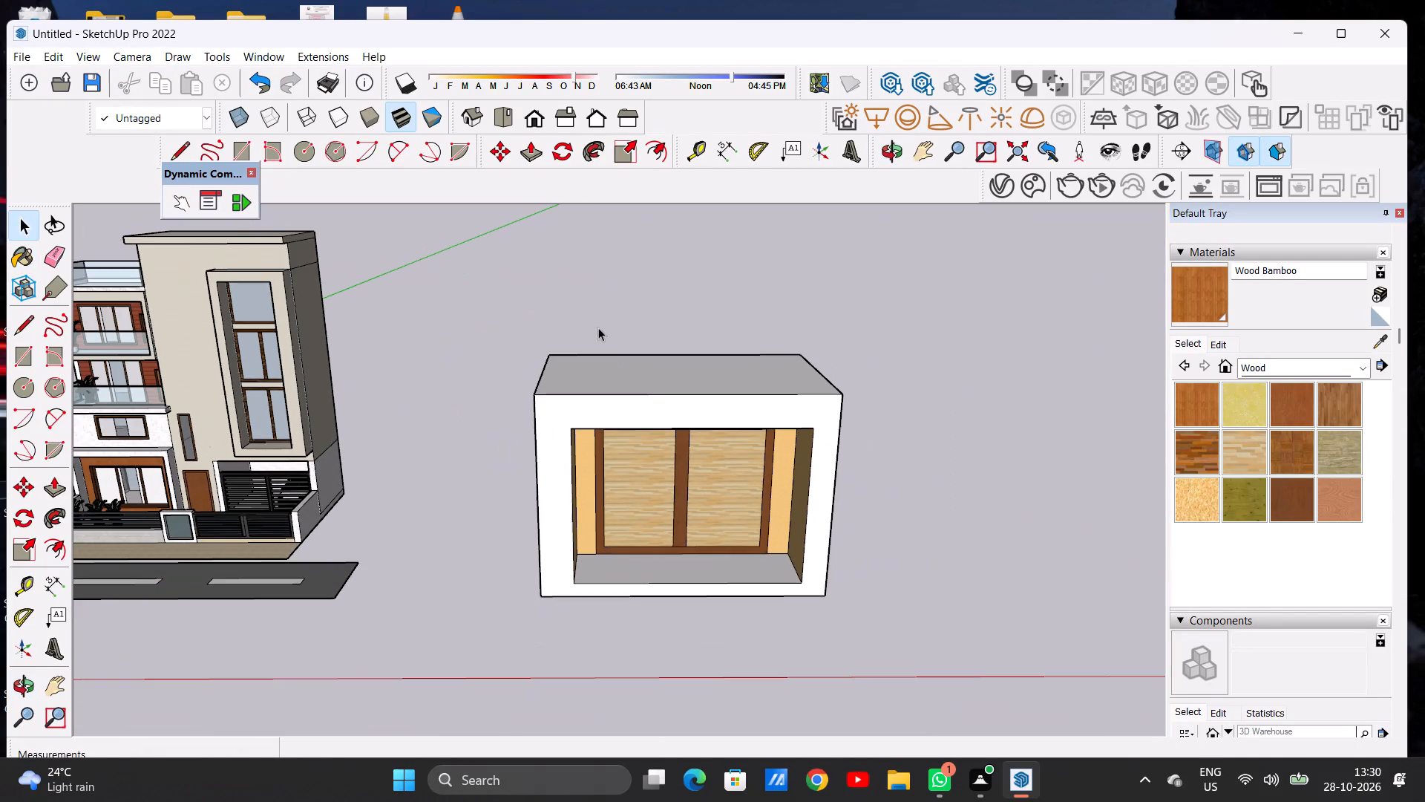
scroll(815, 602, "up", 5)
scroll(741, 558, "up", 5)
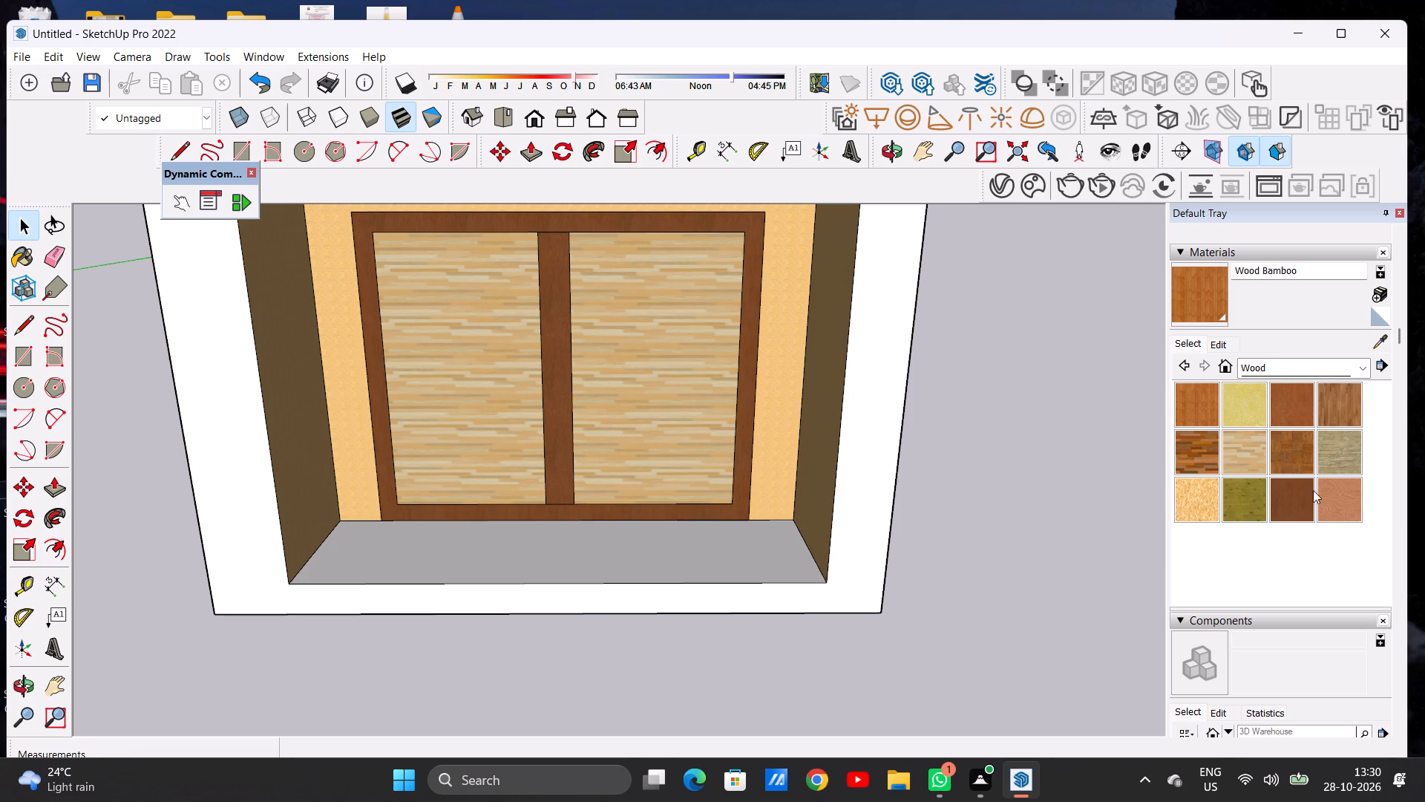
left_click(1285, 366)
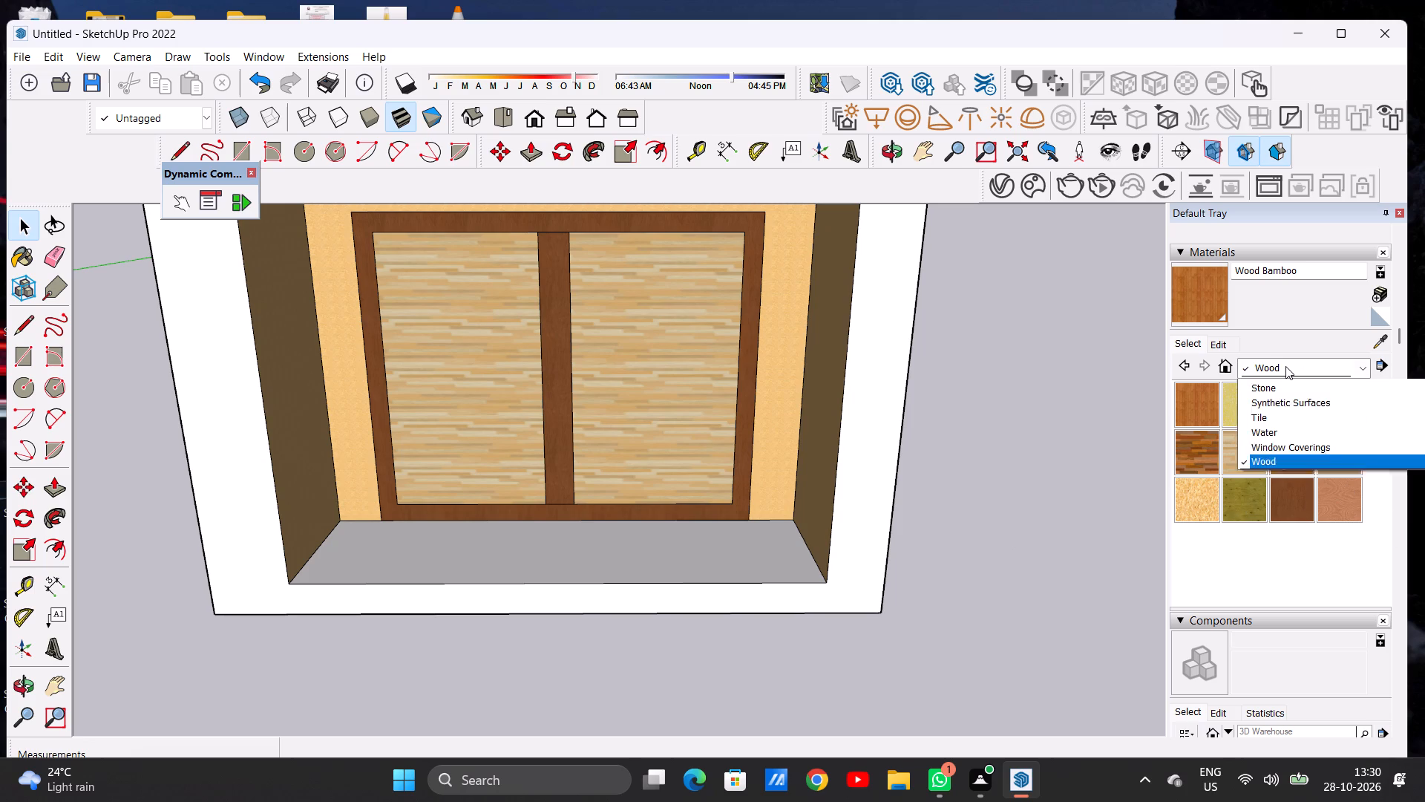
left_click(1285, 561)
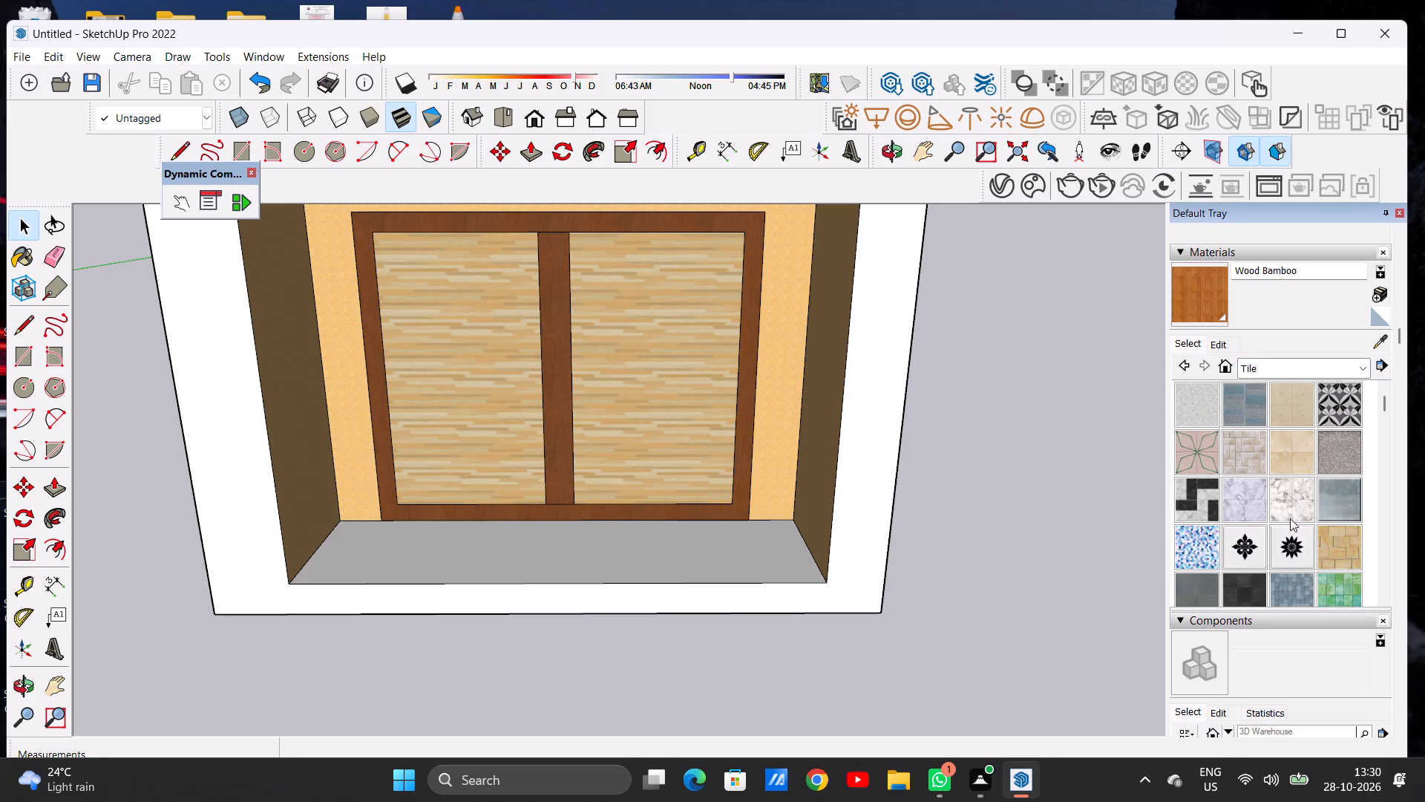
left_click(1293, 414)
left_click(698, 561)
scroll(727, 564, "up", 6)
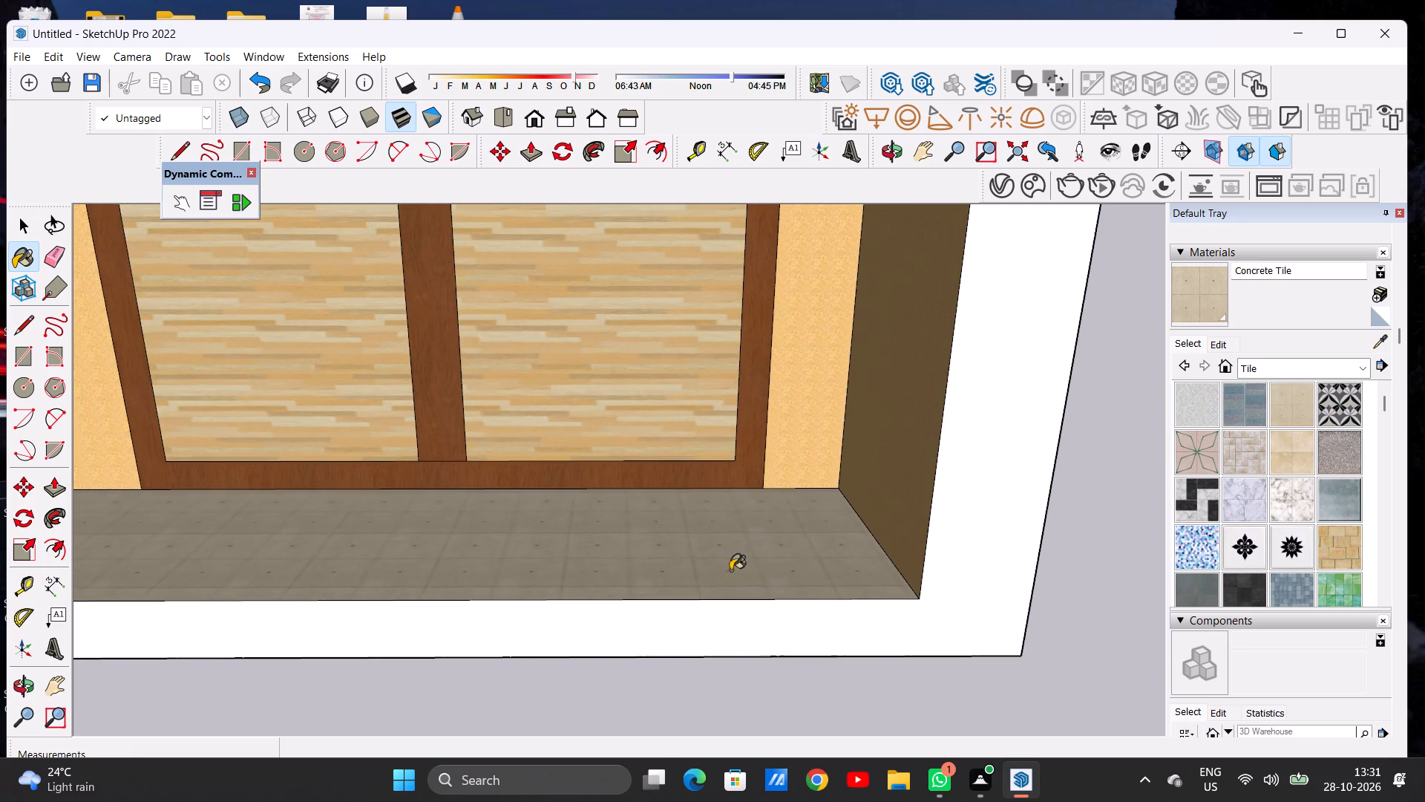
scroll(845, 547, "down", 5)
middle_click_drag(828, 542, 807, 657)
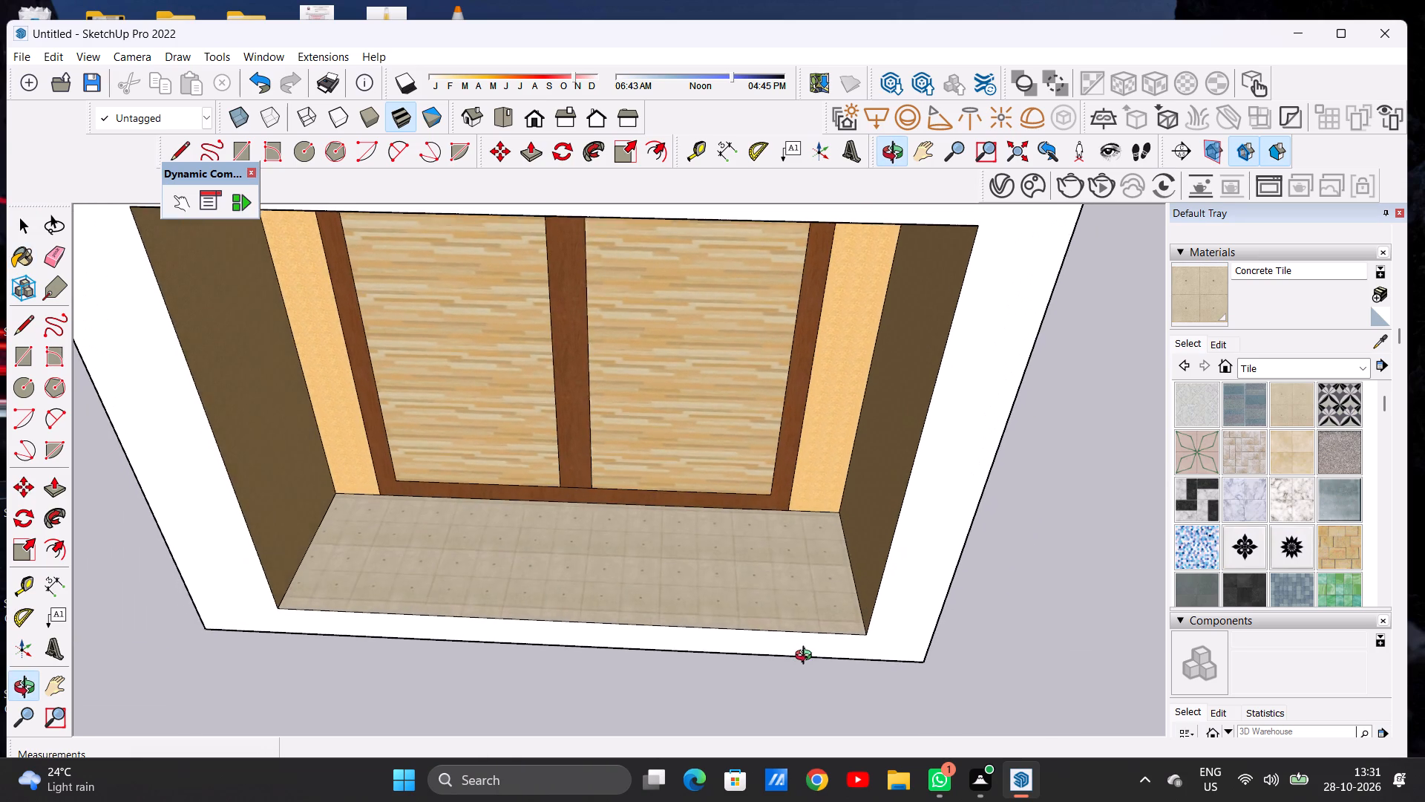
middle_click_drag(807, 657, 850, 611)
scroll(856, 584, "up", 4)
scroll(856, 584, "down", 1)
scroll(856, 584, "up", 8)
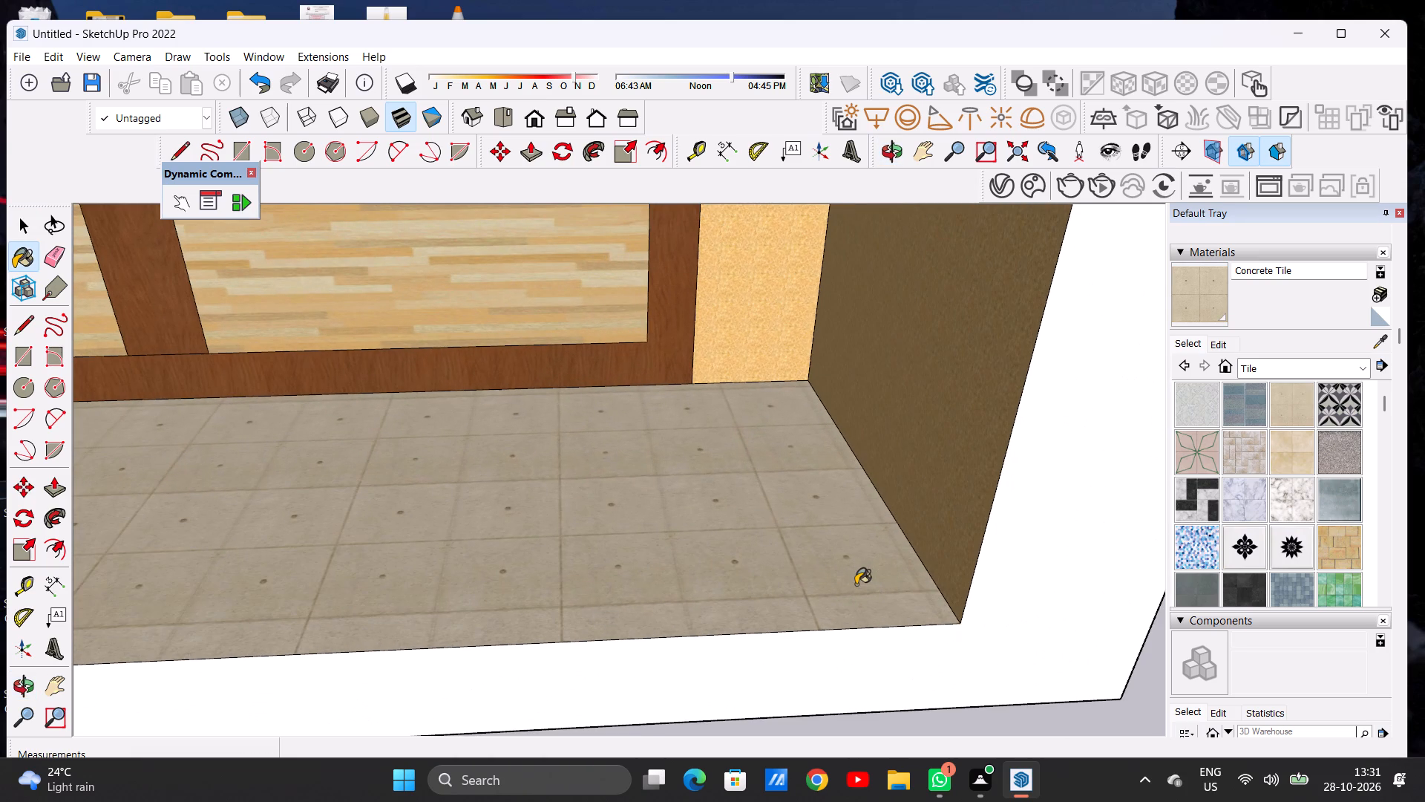
Paint the recess's floor with the Field Square Tile material.
left_click(1285, 435)
left_click(783, 552)
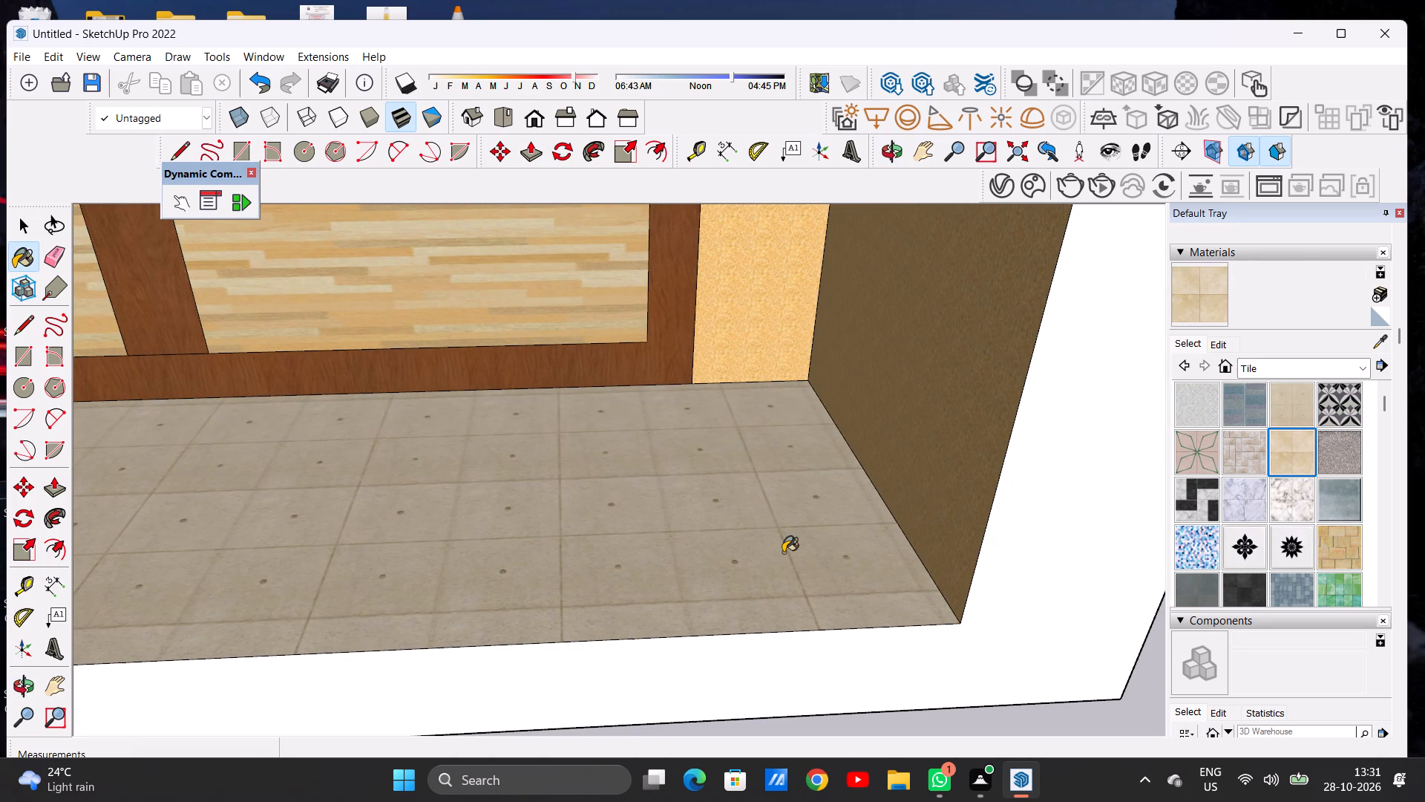
scroll(980, 506, "down", 9)
scroll(761, 530, "down", 5)
middle_click_drag(790, 576, 781, 533)
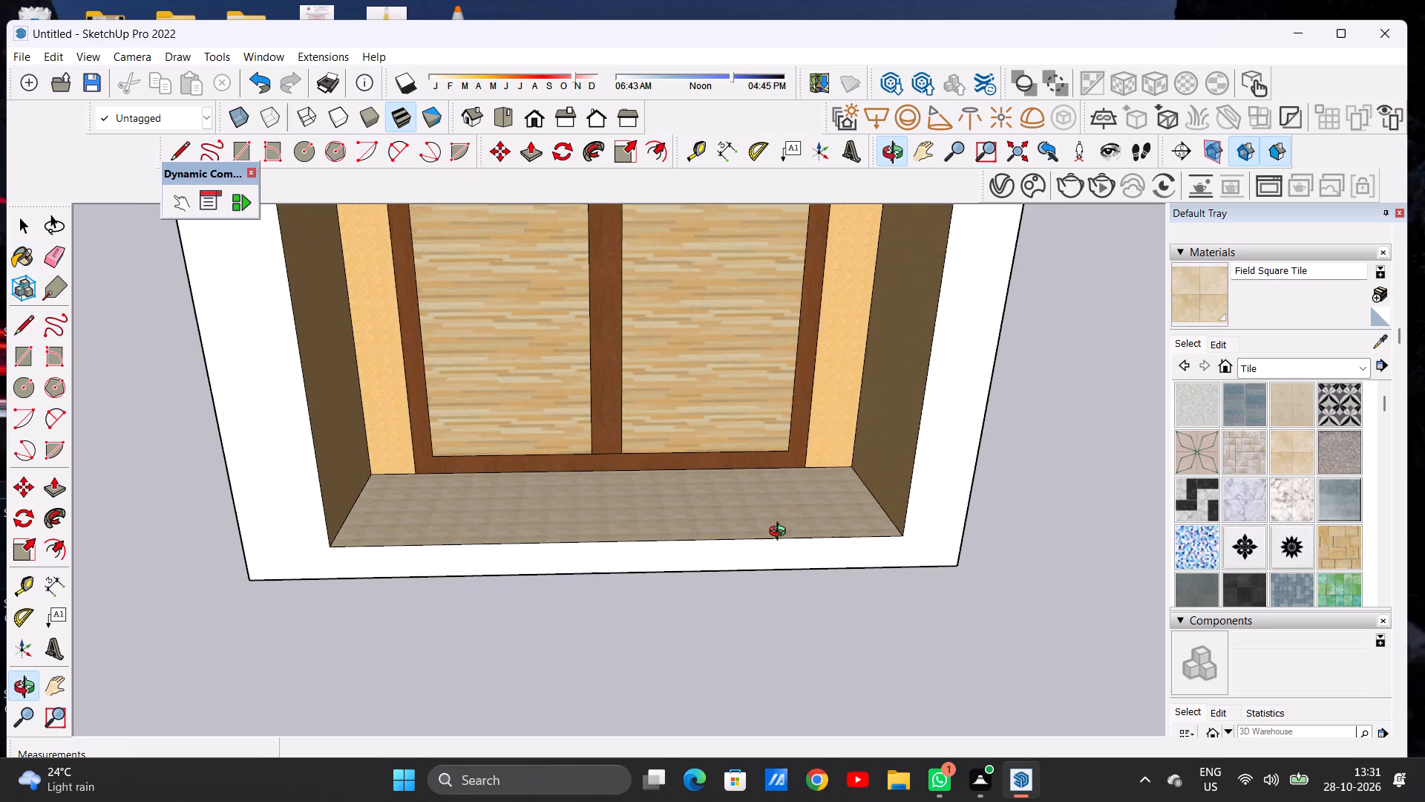
middle_click_drag(781, 533, 782, 532)
scroll(795, 541, "up", 1)
scroll(833, 597, "down", 4)
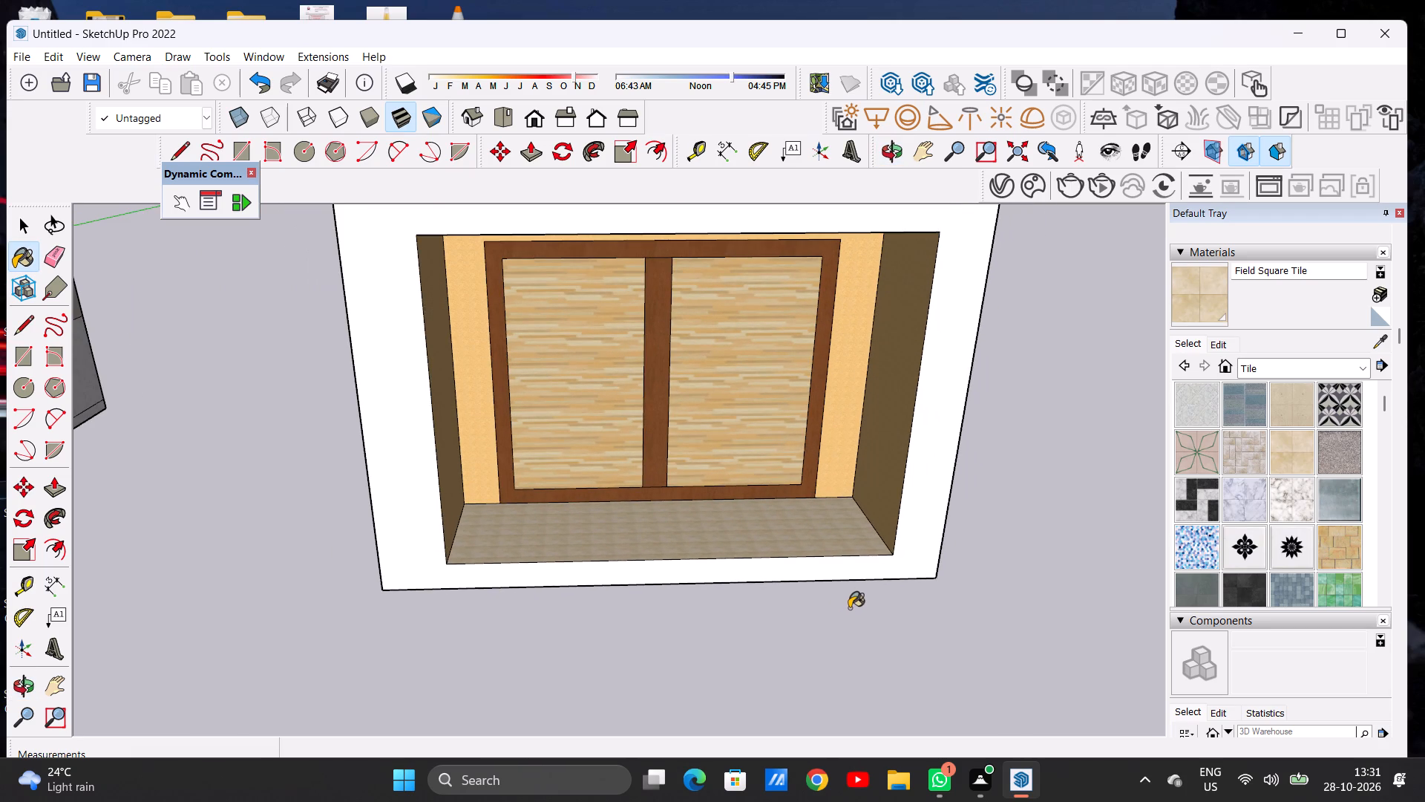
Draw two vertical lines, about 2' 4" long, from the recess's lower front corners down to the box's bottom edge.
key("space")
type("L")
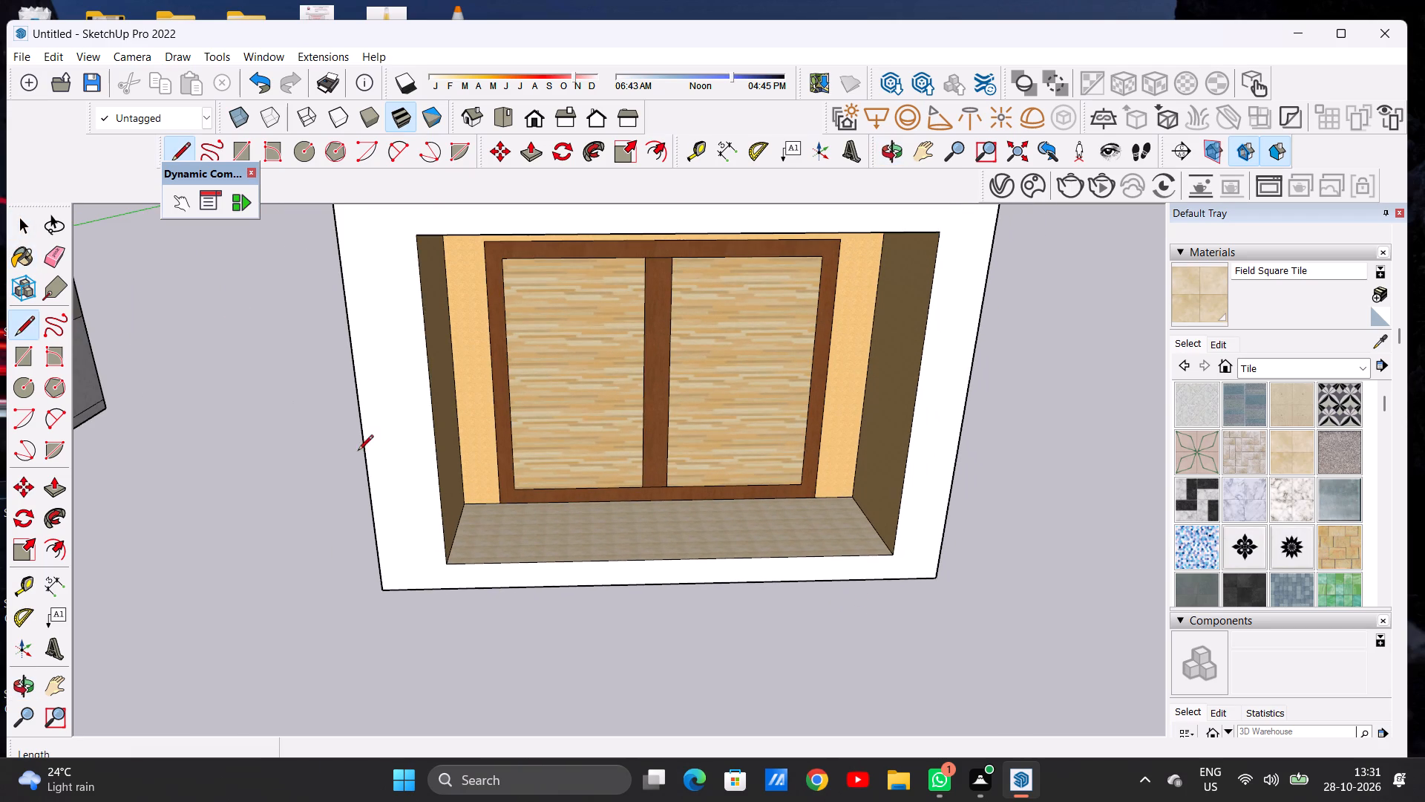
scroll(432, 593, "up", 9)
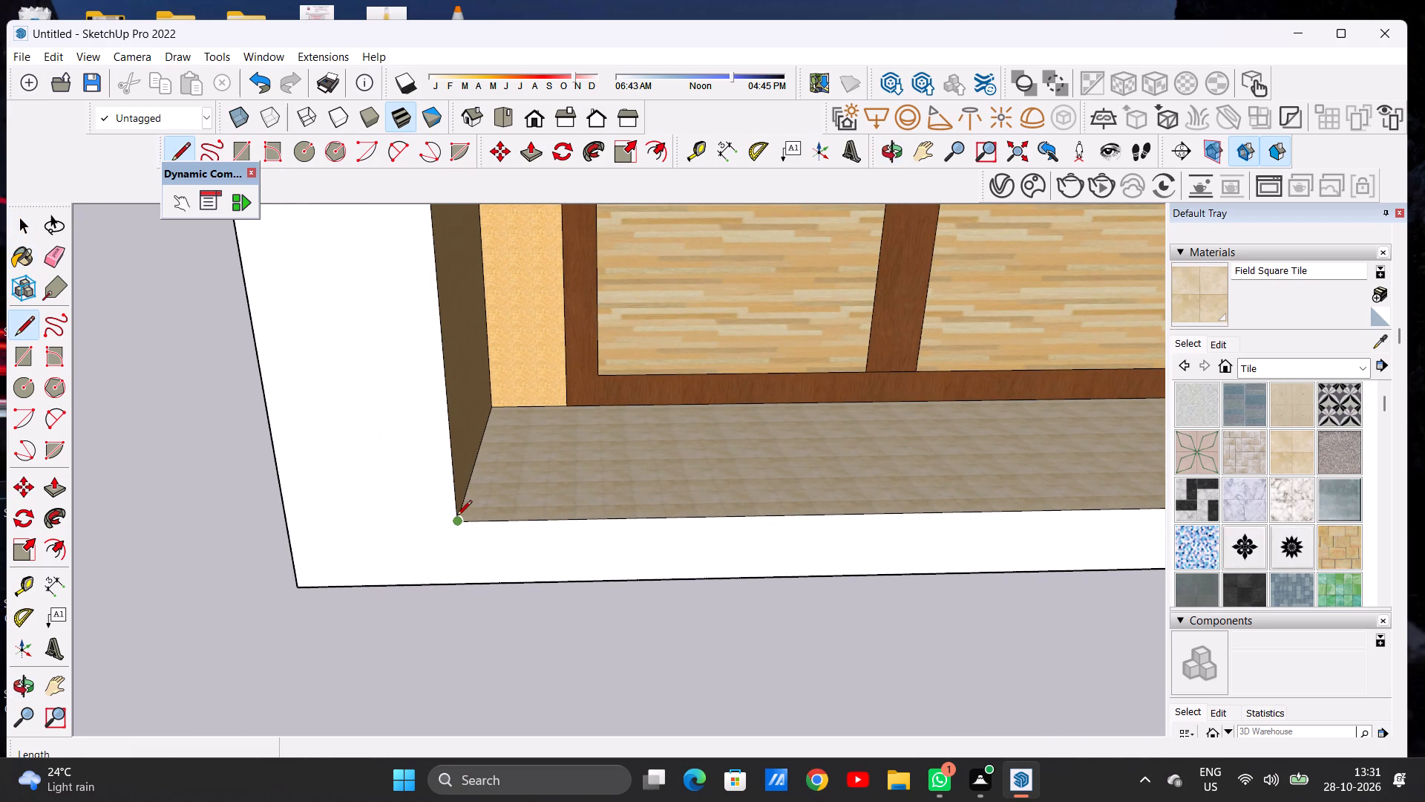
left_click(456, 517)
left_click(462, 581)
scroll(448, 542, "down", 3)
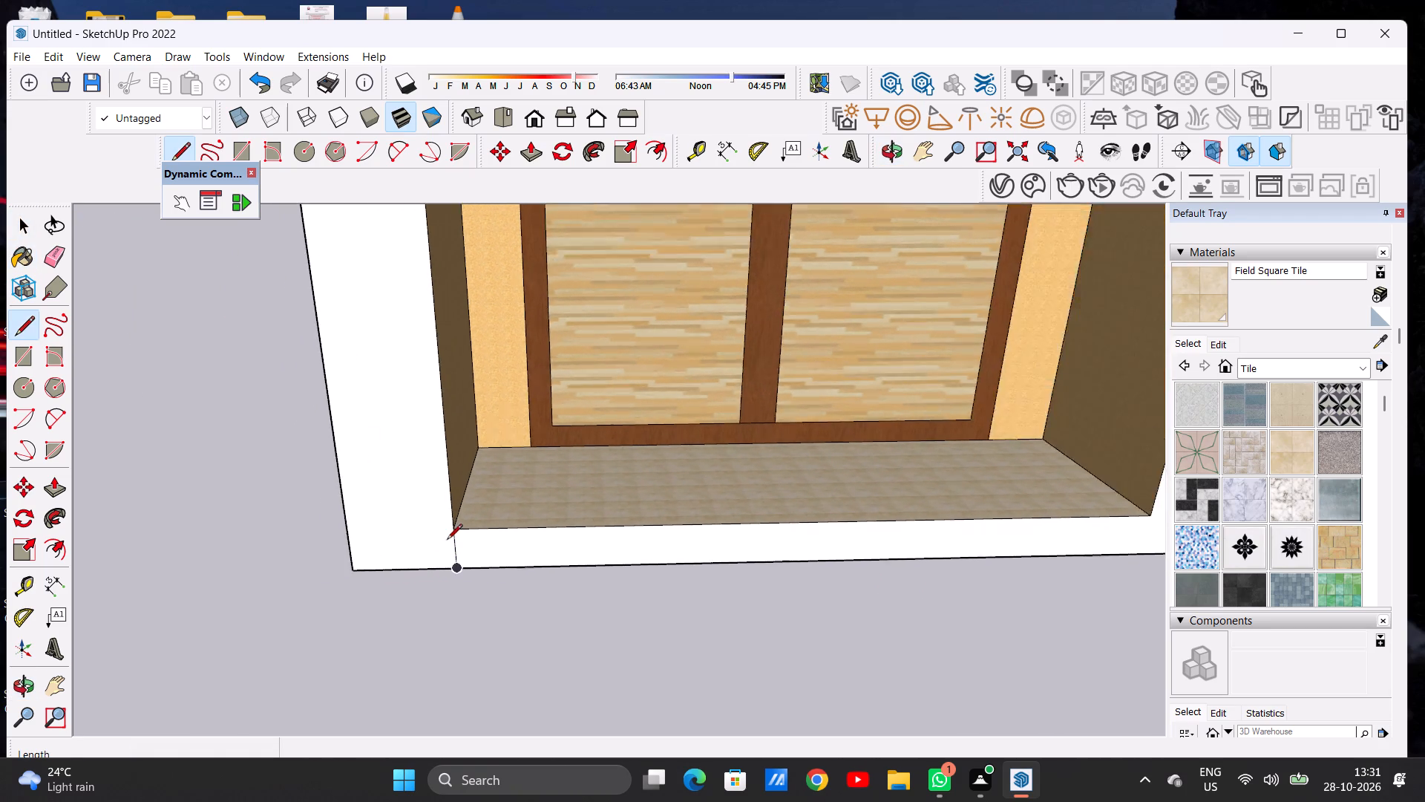
scroll(447, 541, "down", 9)
scroll(751, 577, "up", 9)
scroll(836, 483, "down", 1)
scroll(836, 483, "up", 3)
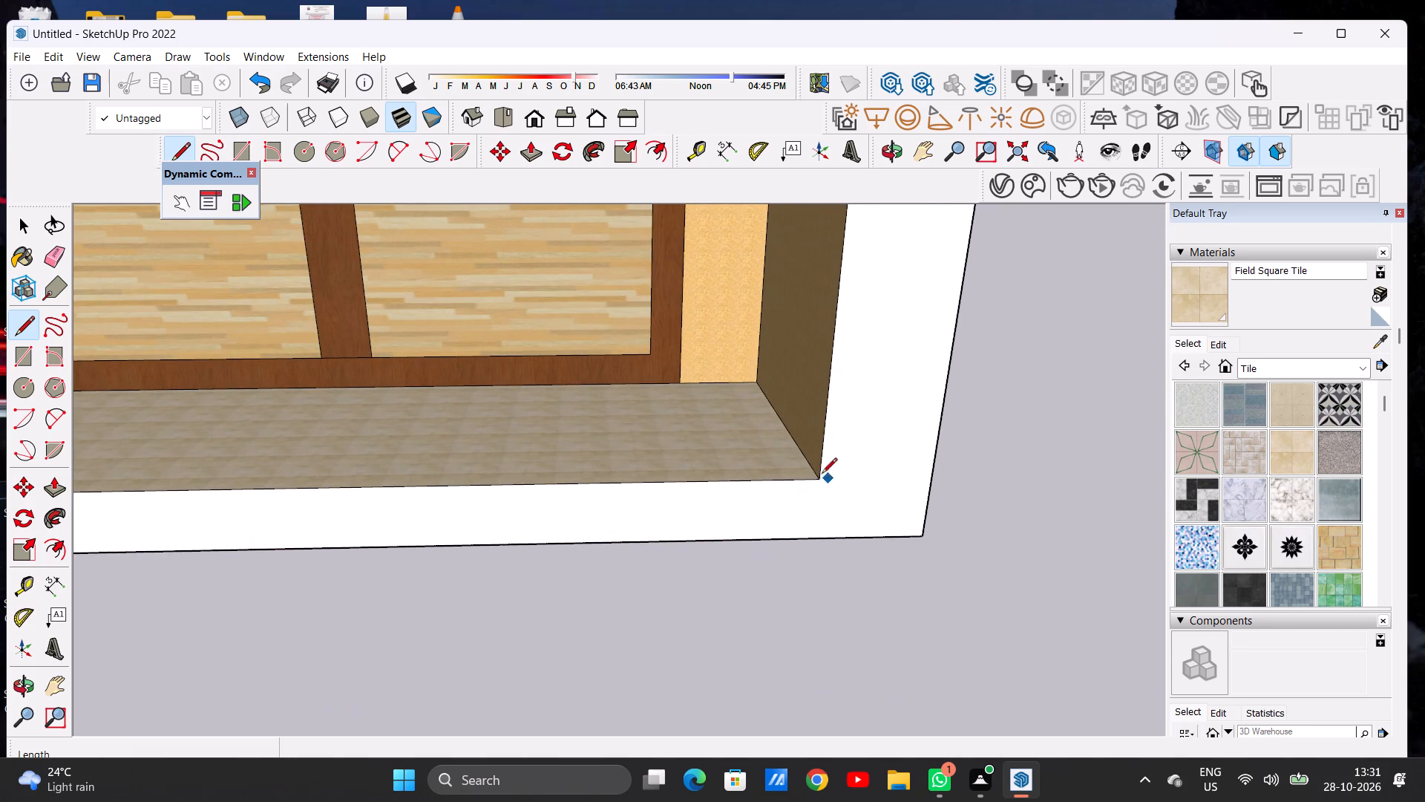
left_click(821, 477)
left_click(815, 532)
key("space")
key("space")
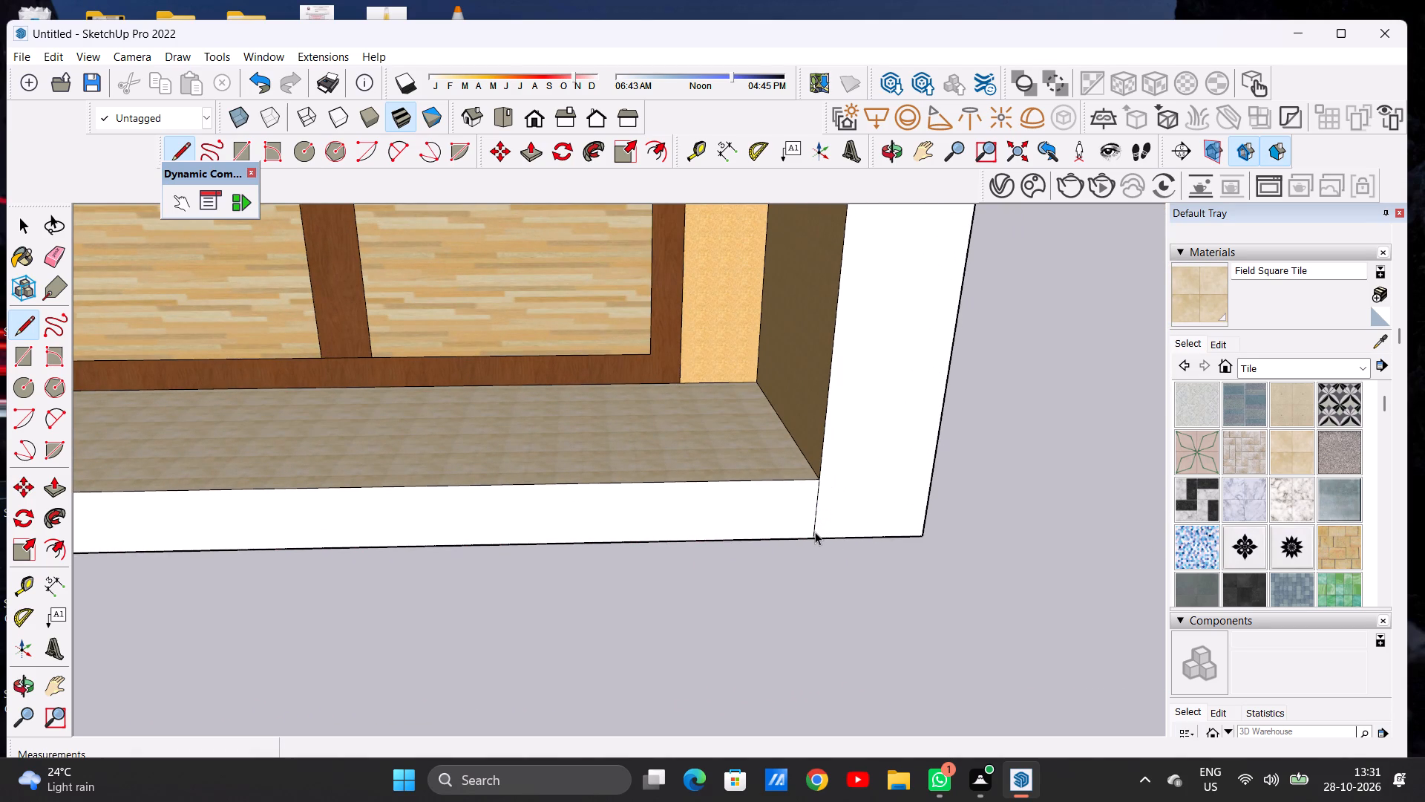
Paint the front strip below the recess, between the two vertical lines, with the Field Square Tile material.
scroll(862, 538, "down", 14)
scroll(723, 540, "down", 4)
middle_click_drag(740, 550, 739, 534)
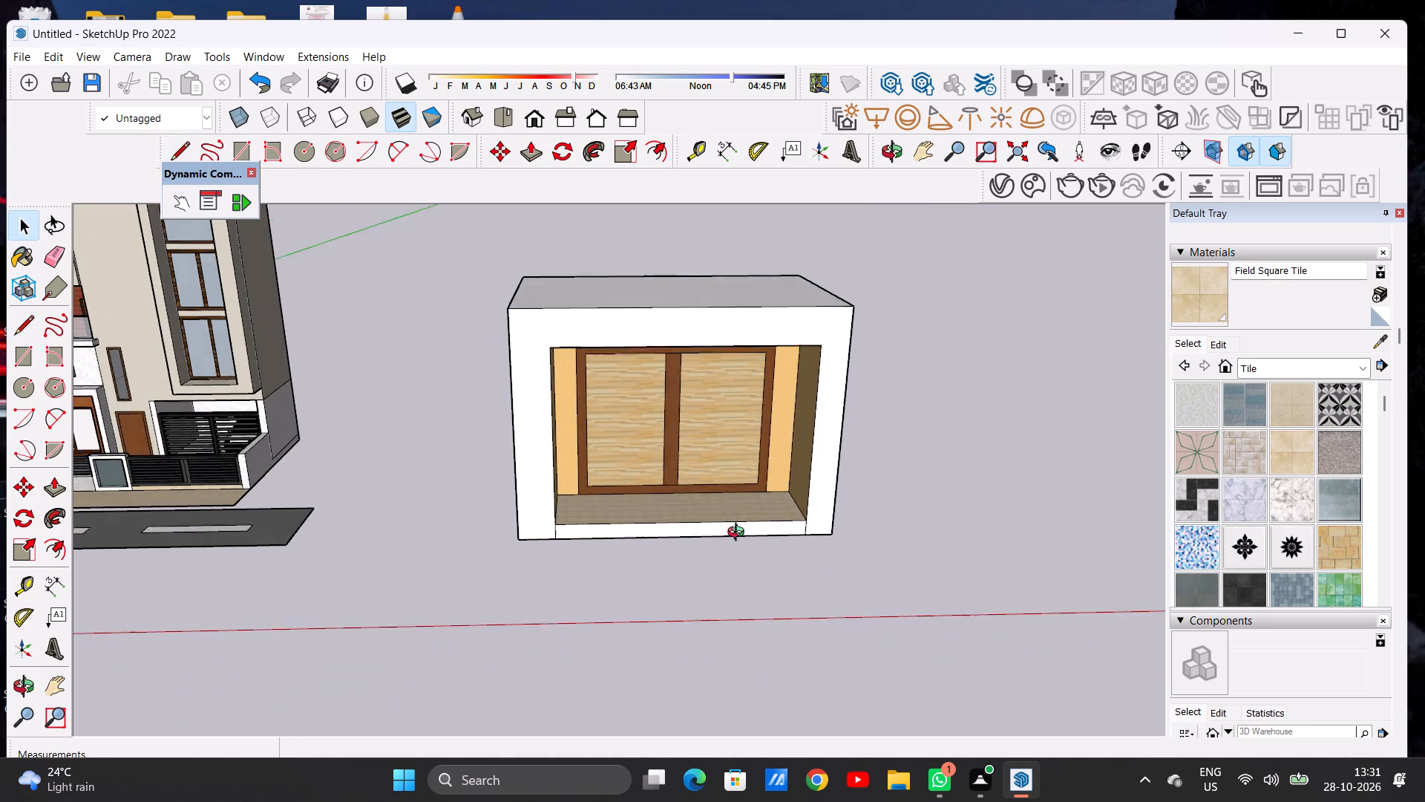
middle_click_drag(739, 534, 709, 490)
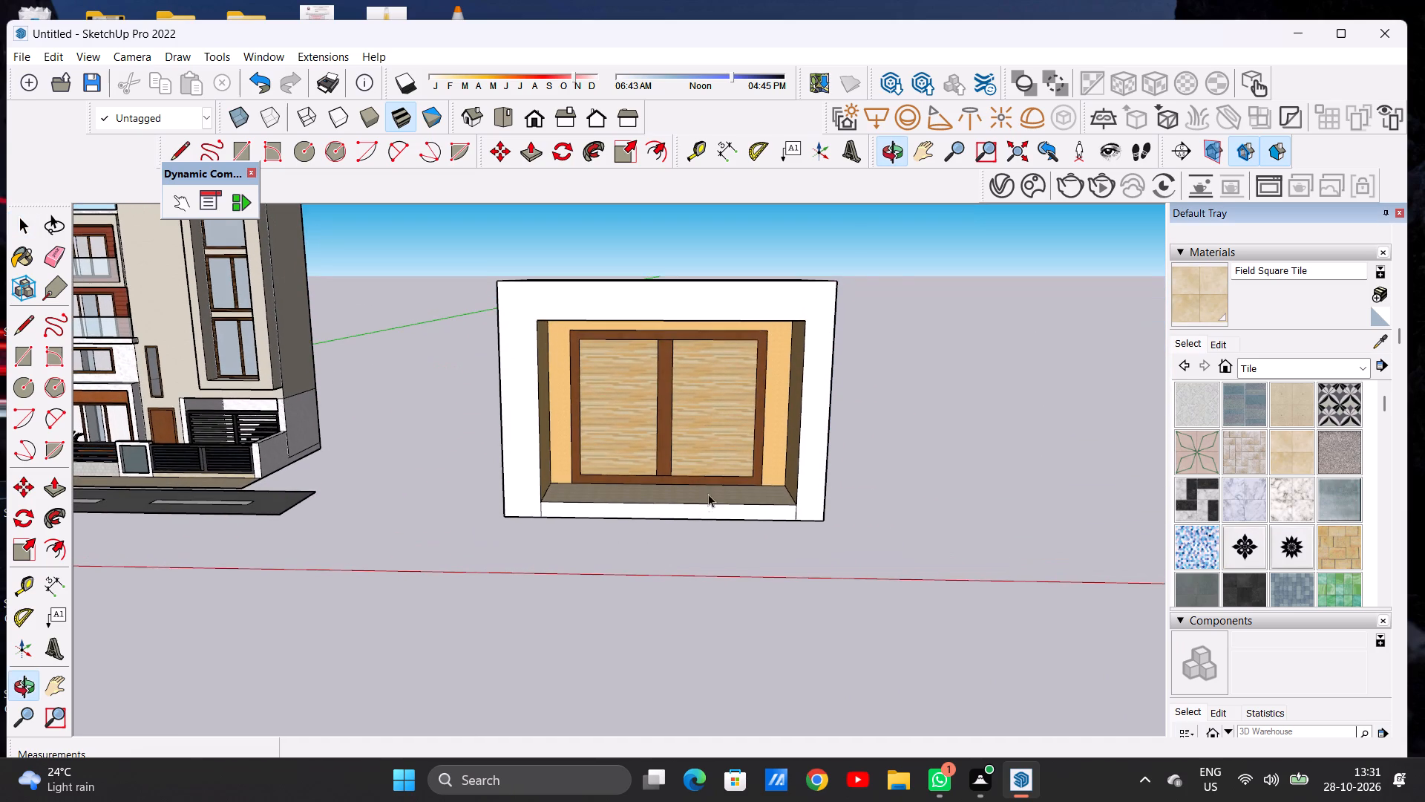
scroll(710, 507, "up", 7)
left_click(1203, 301)
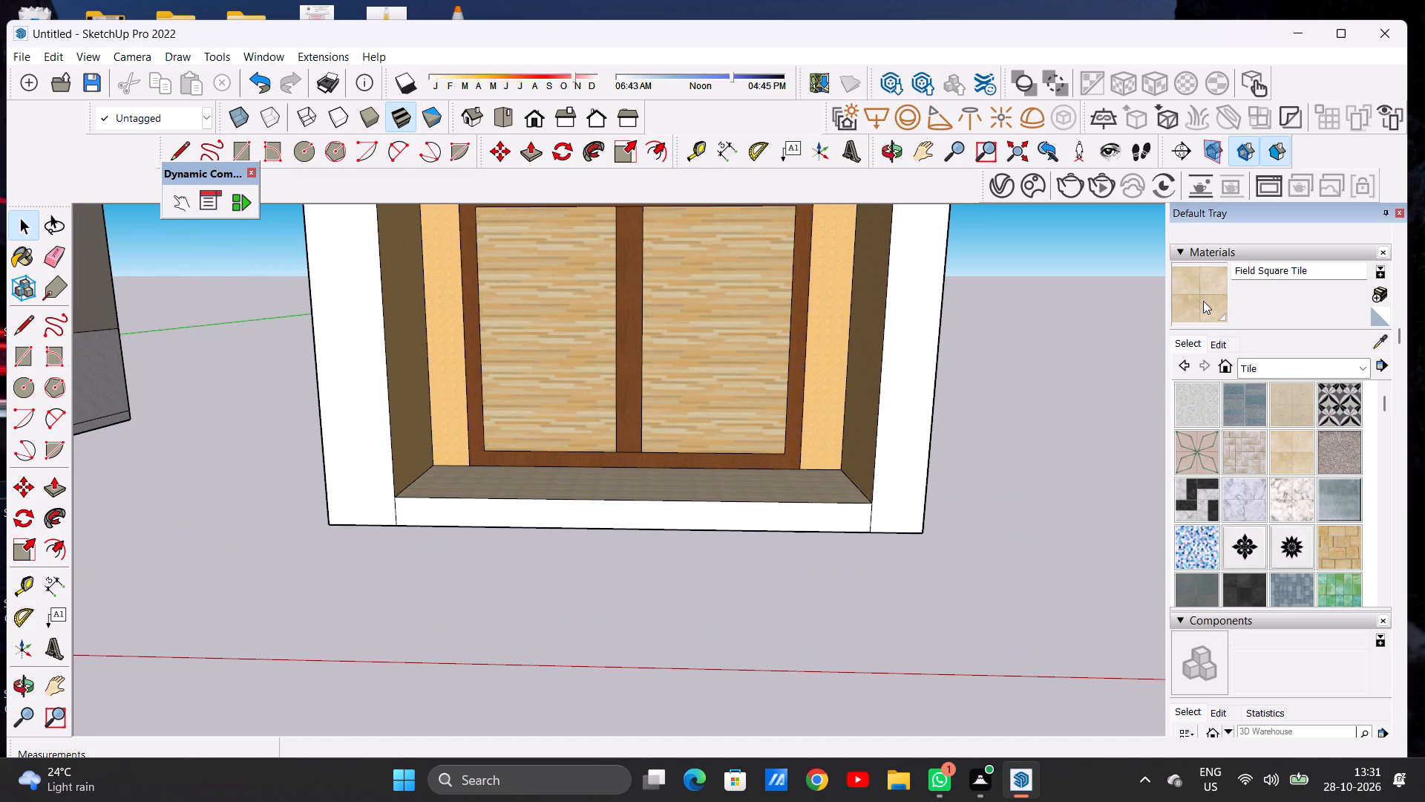
scroll(769, 507, "up", 4)
left_click(770, 511)
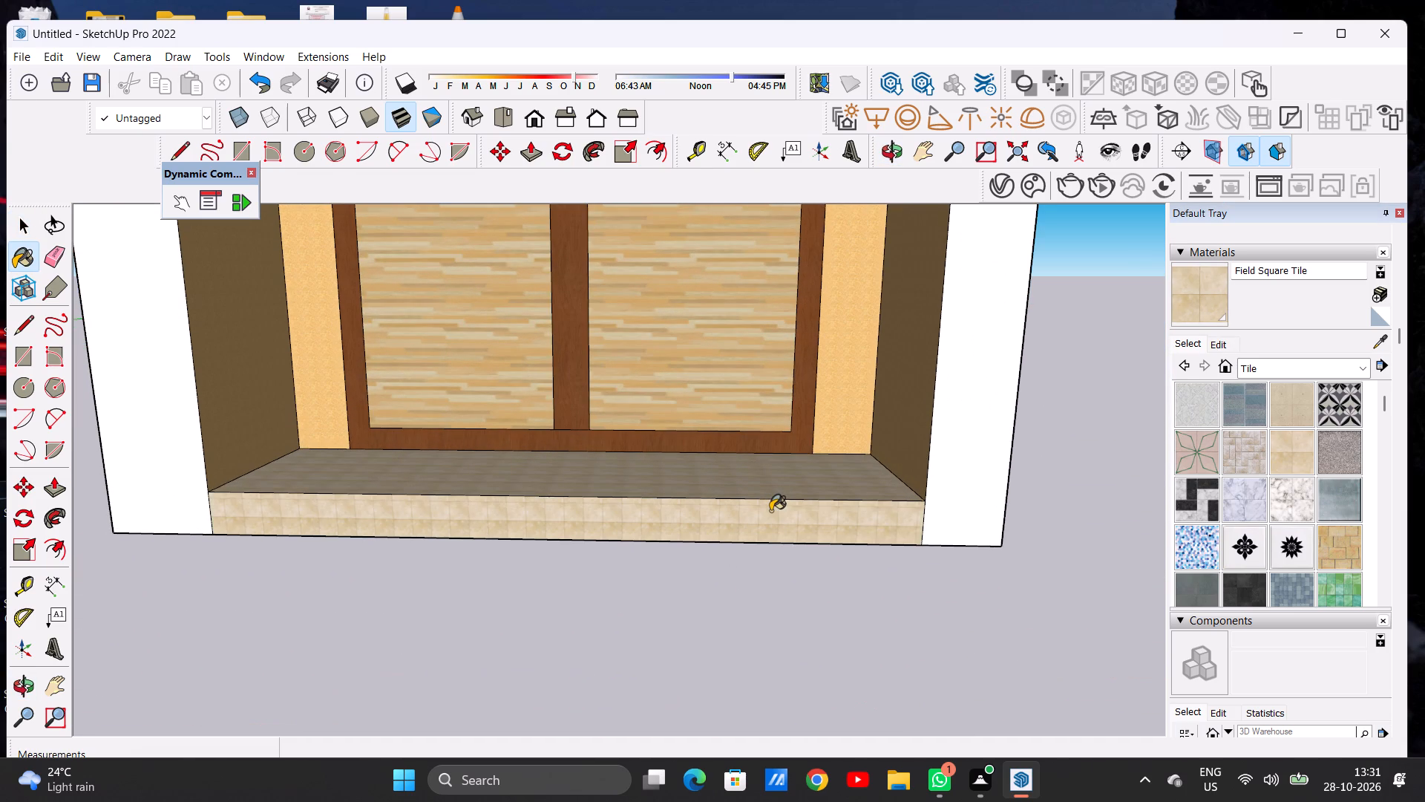
key("space")
Paint the box's front face around the sides and top of the recess with Encaustic Tile Circular 02.
scroll(770, 511, "down", 13)
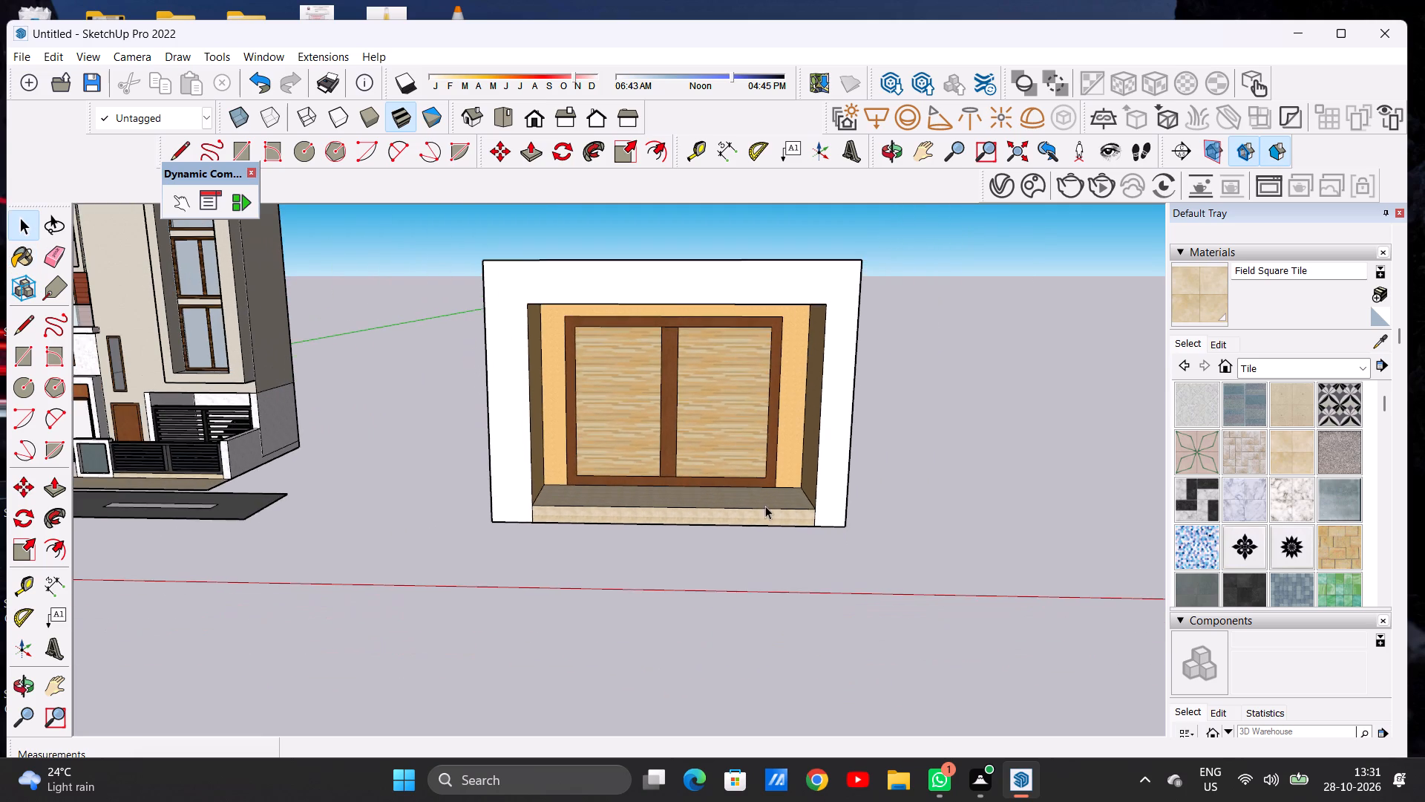
middle_click_drag(765, 507, 749, 472)
scroll(834, 532, "down", 6)
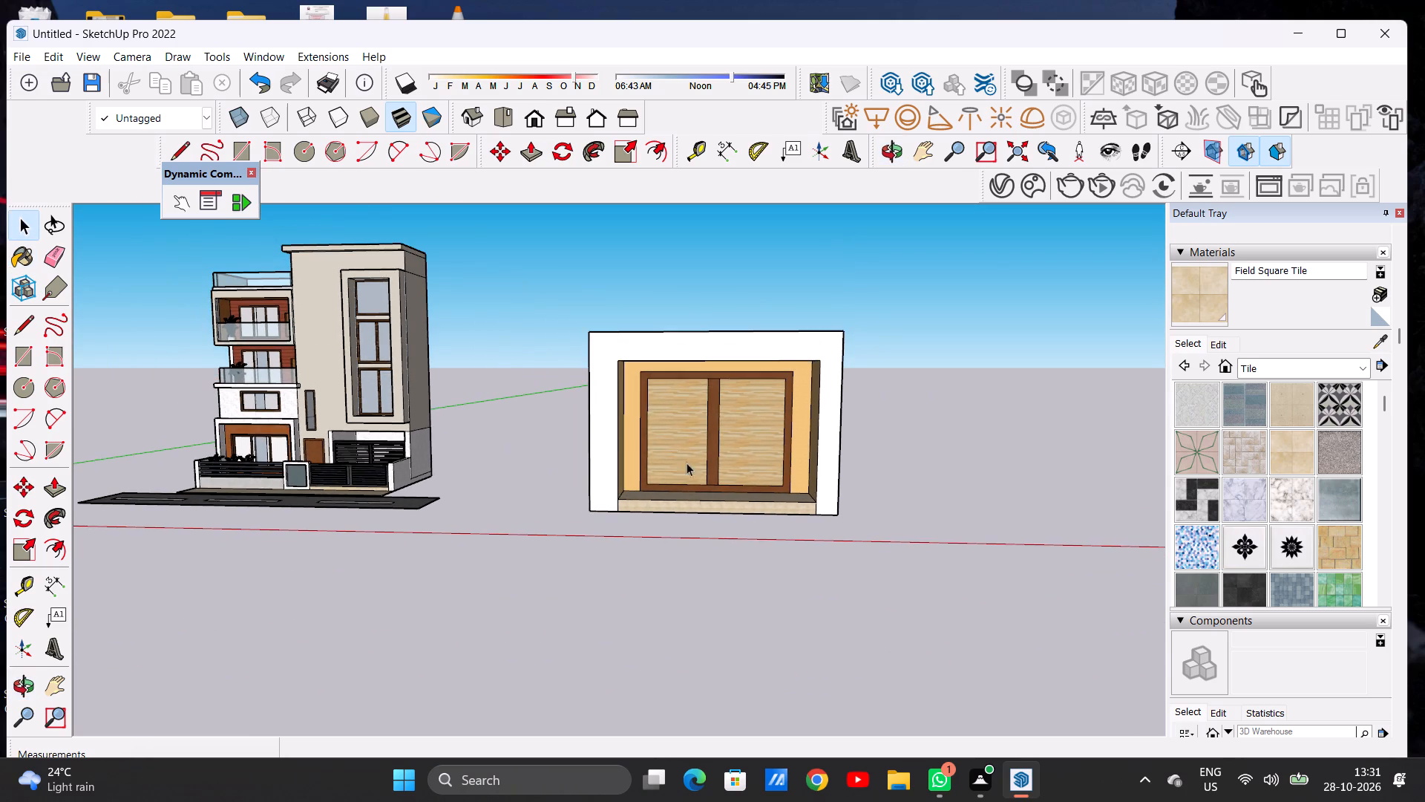
scroll(667, 380, "up", 9)
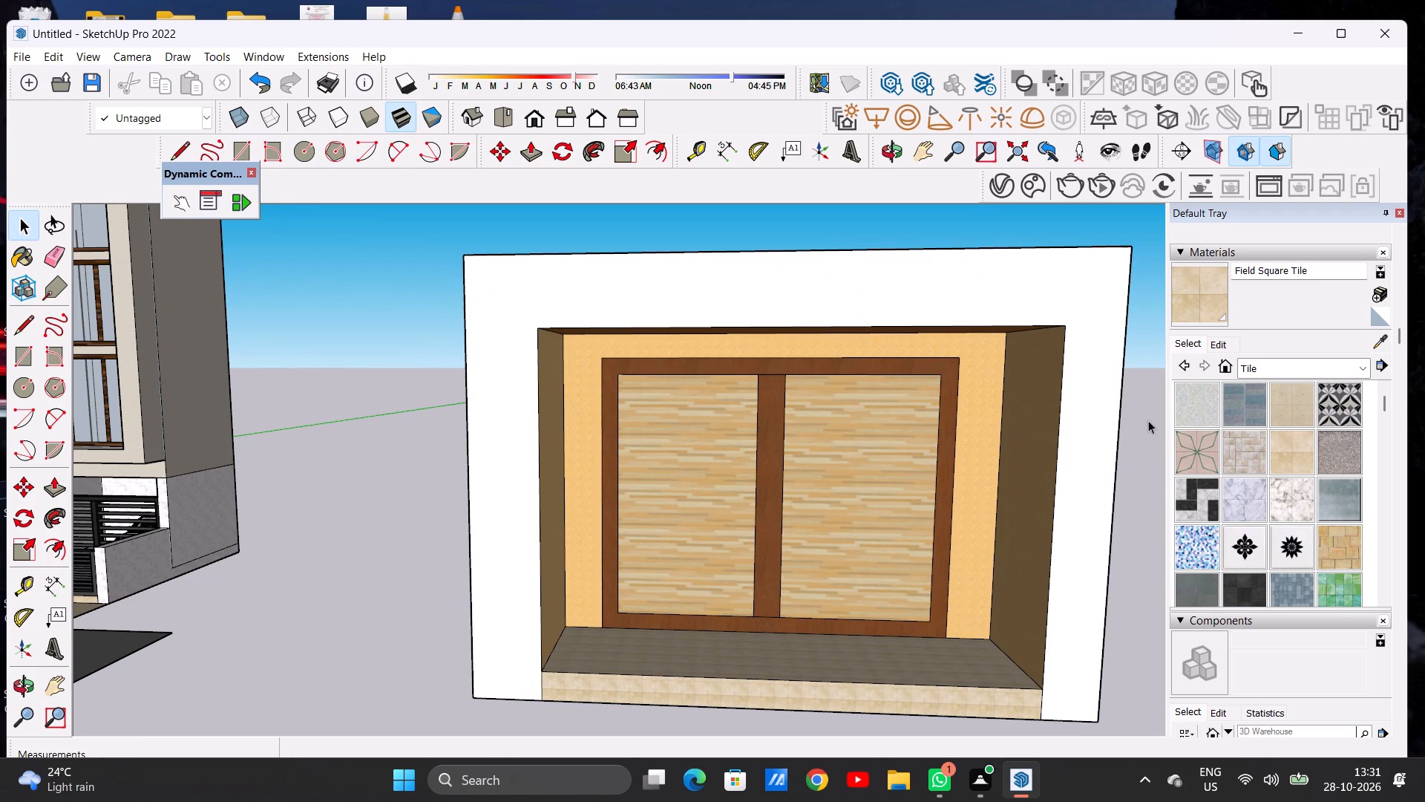
left_click(1196, 442)
left_click(1087, 319)
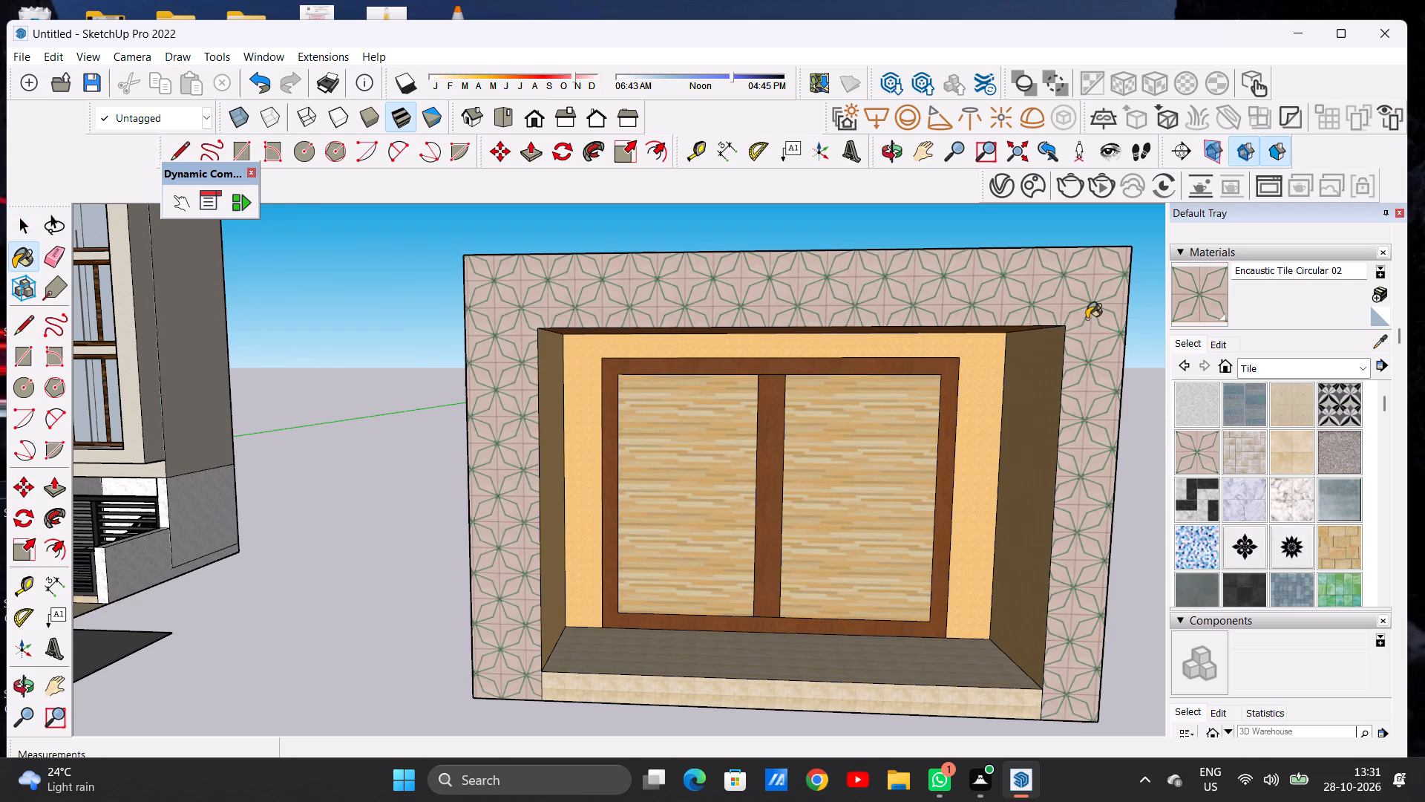
Examine the tiled front face and recess of the box from several angles, close up and beside the house.
scroll(934, 399, "down", 6)
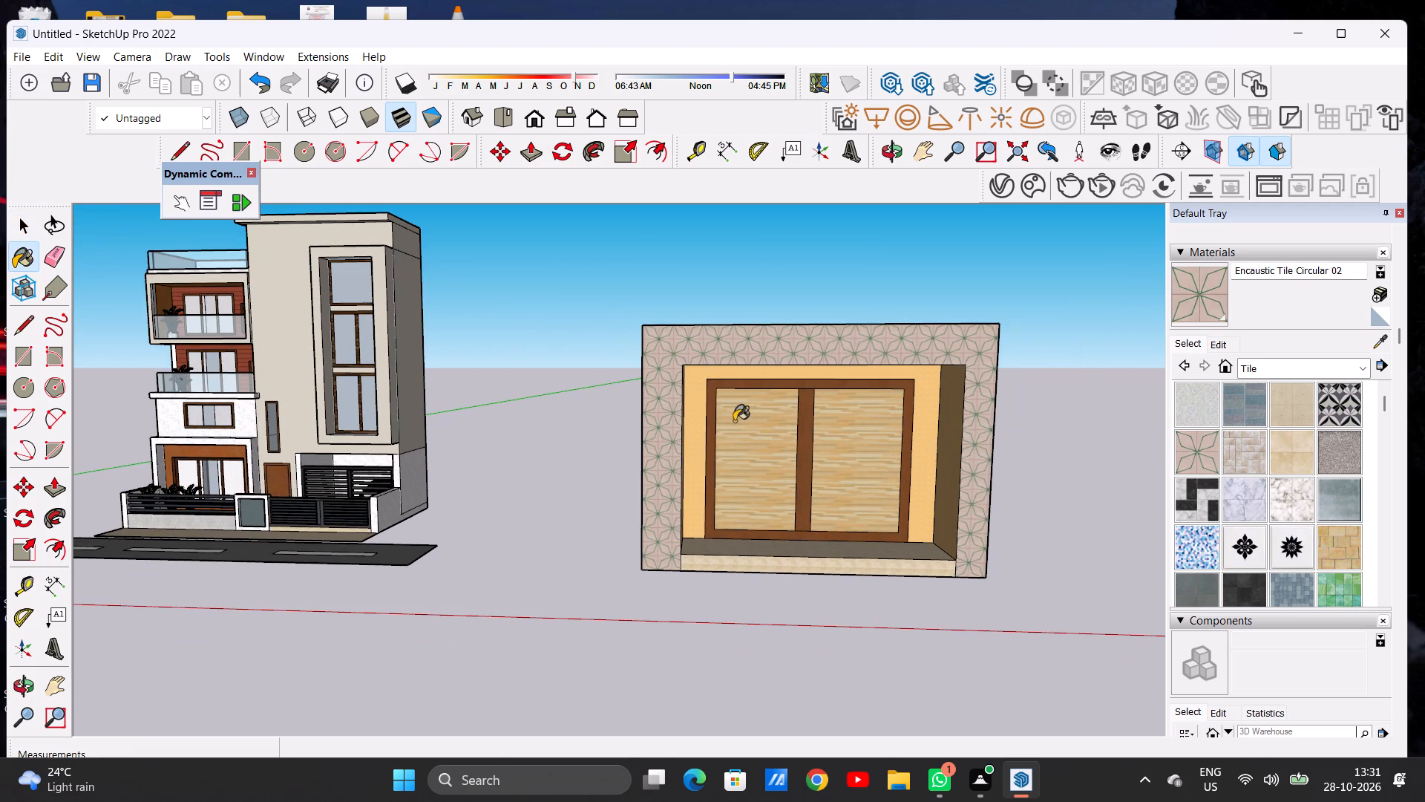
middle_click_drag(734, 421, 840, 419)
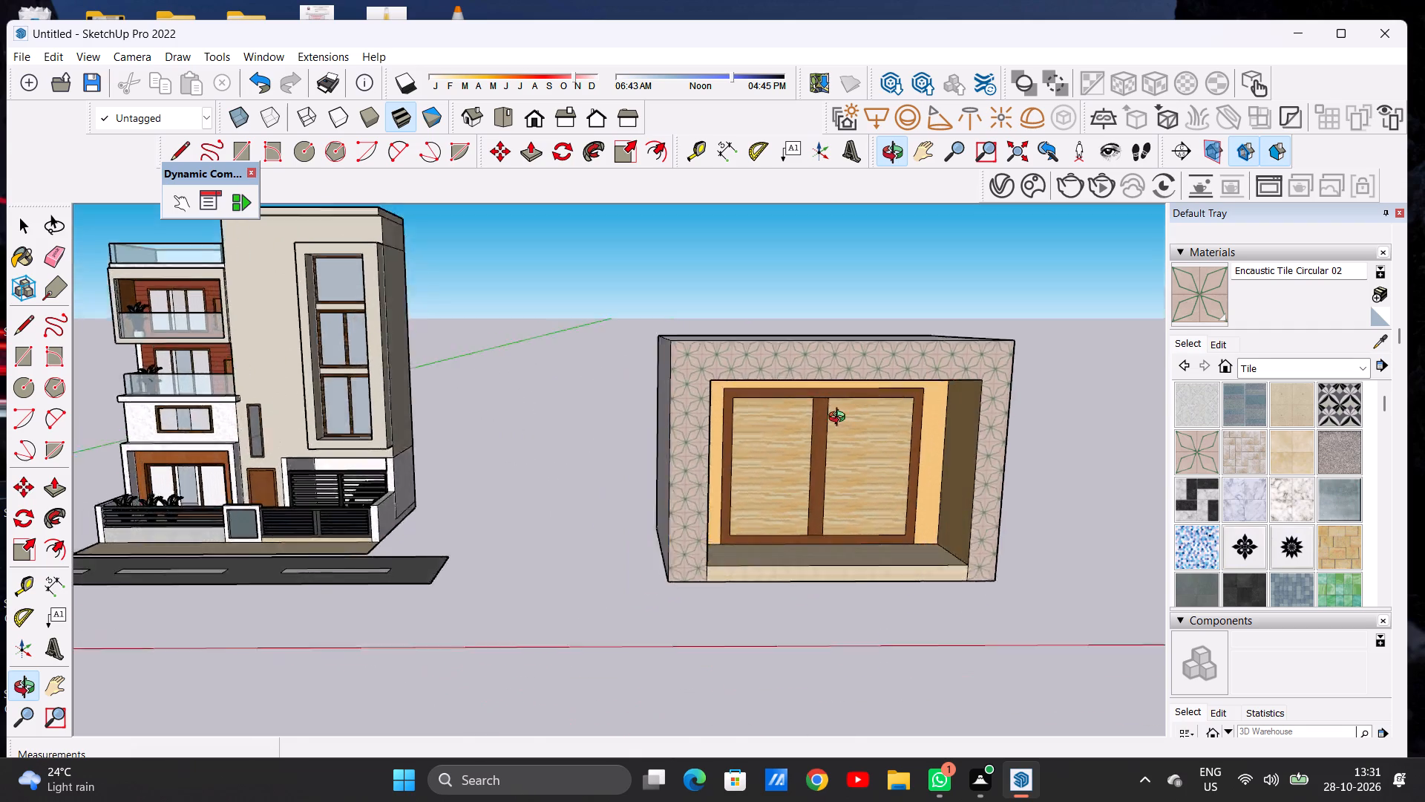
middle_click_drag(840, 419, 680, 420)
scroll(748, 335, "up", 2)
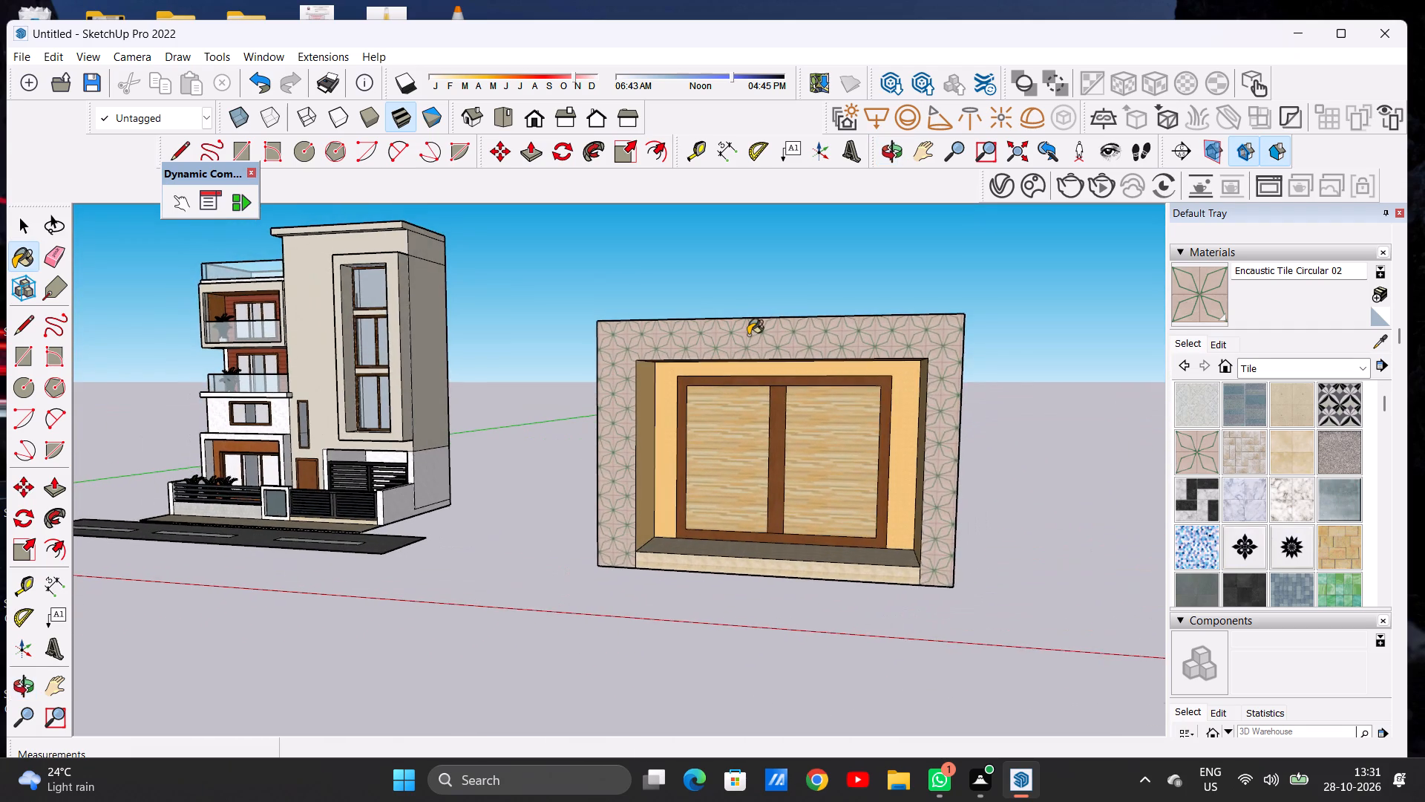
scroll(748, 335, "up", 17)
scroll(777, 364, "up", 6)
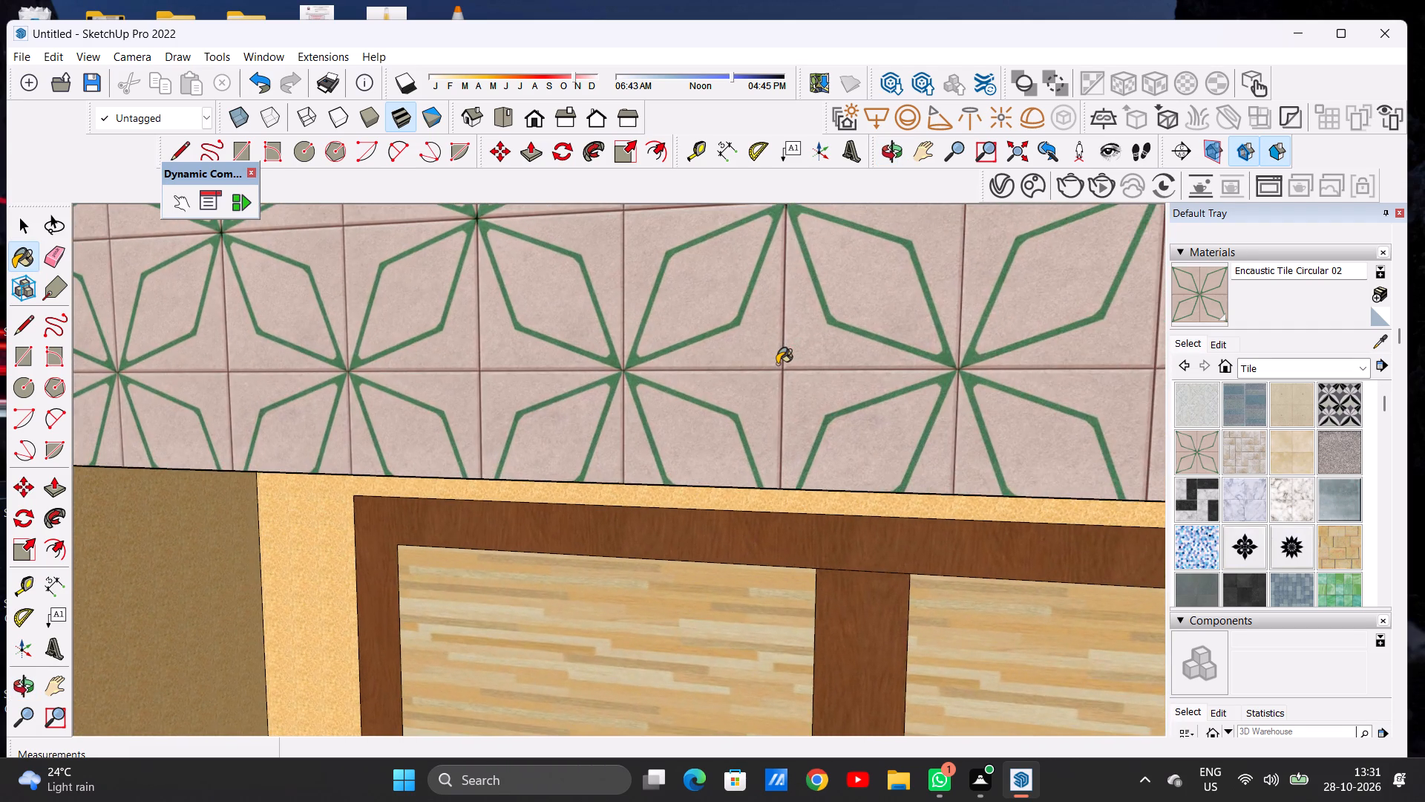
scroll(777, 364, "down", 11)
scroll(750, 425, "down", 10)
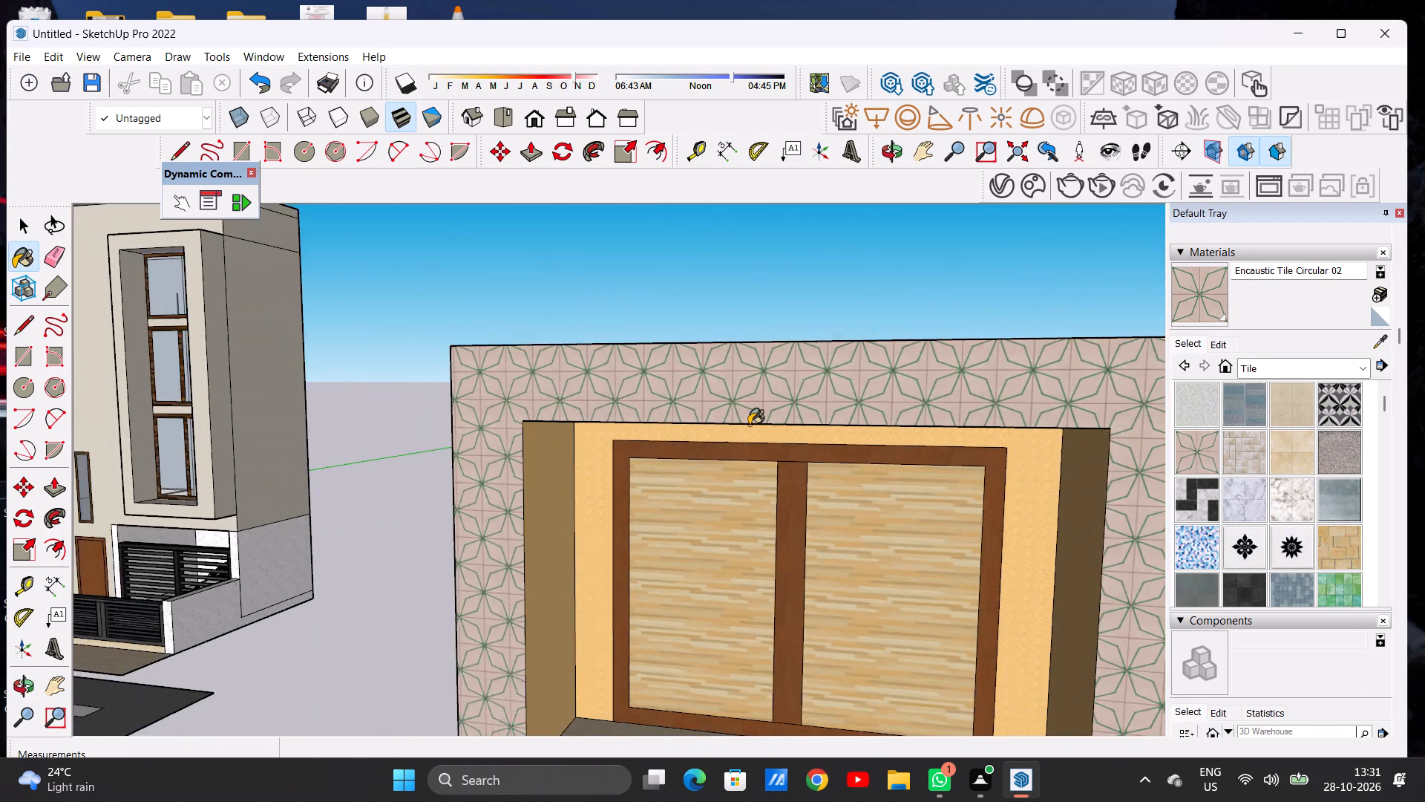
scroll(749, 425, "down", 13)
middle_click_drag(675, 460, 720, 499)
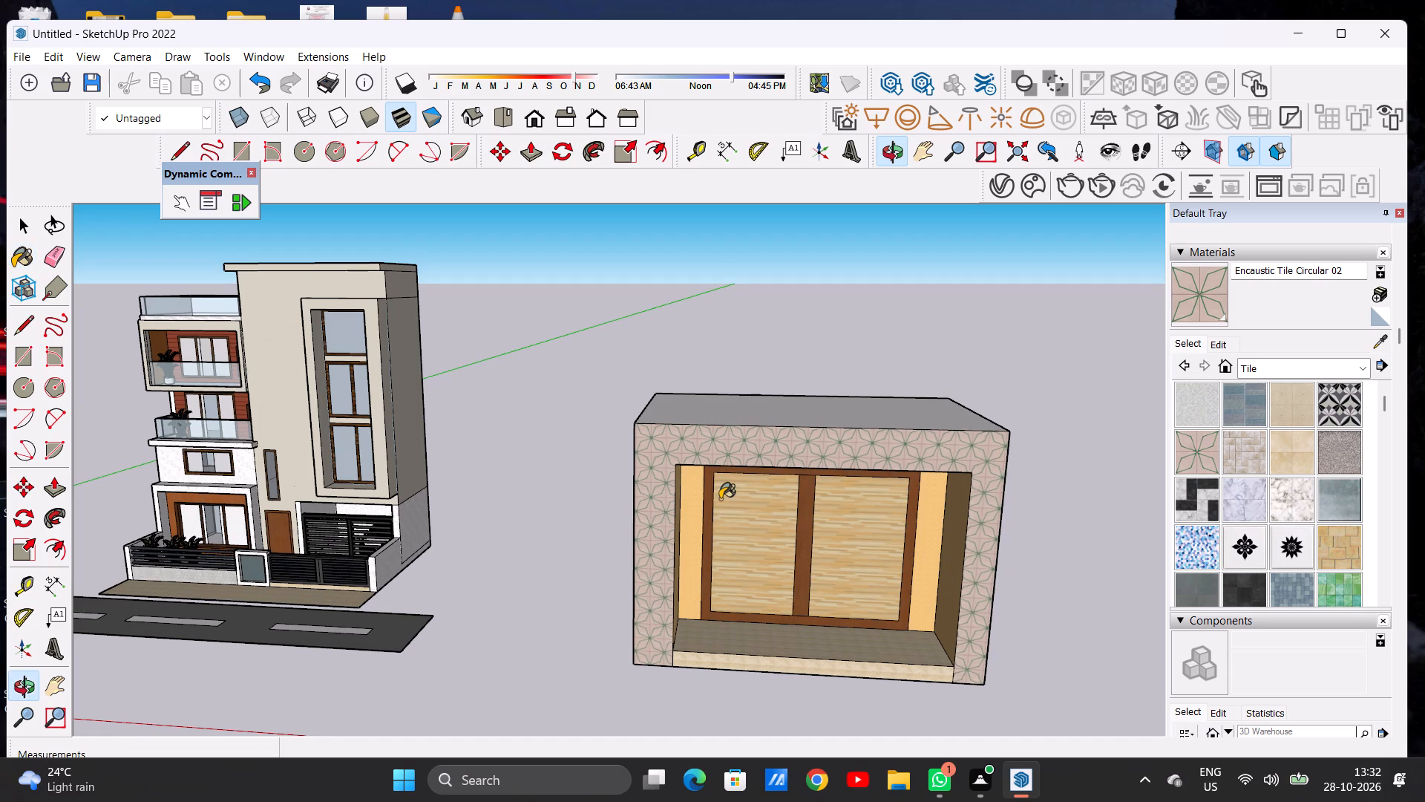
scroll(622, 453, "down", 1)
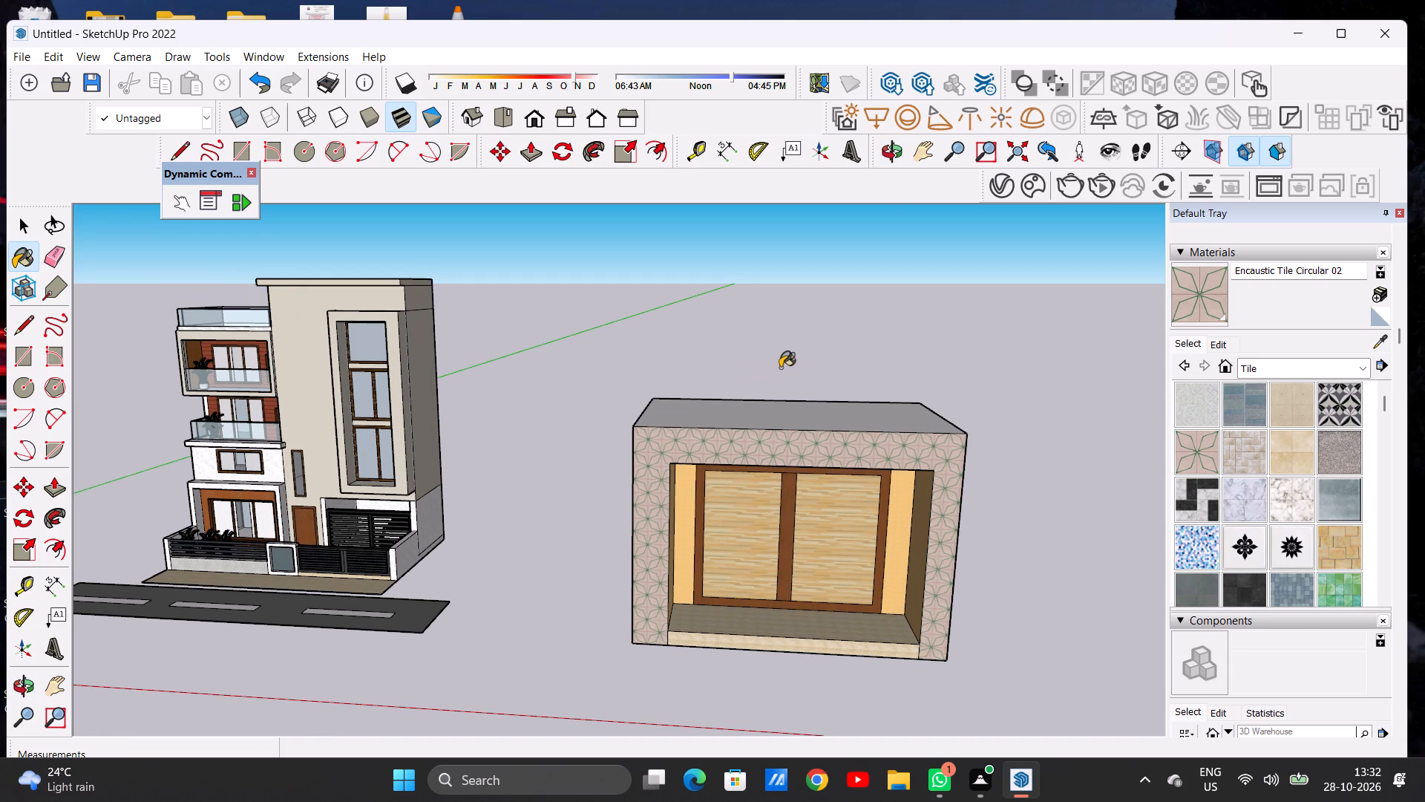
middle_click_drag(802, 572, 809, 496)
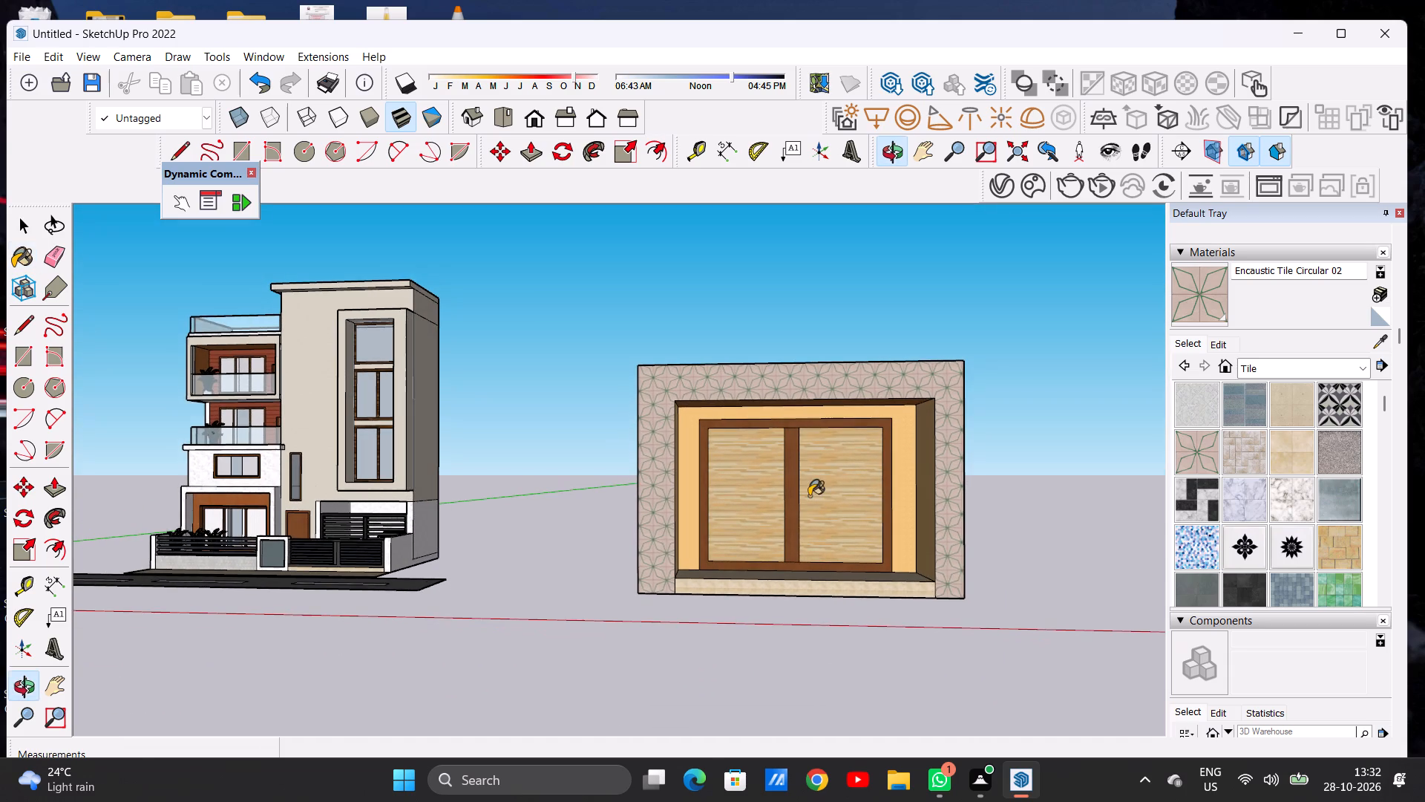
scroll(914, 472, "up", 2)
scroll(914, 472, "down", 1)
scroll(914, 472, "up", 7)
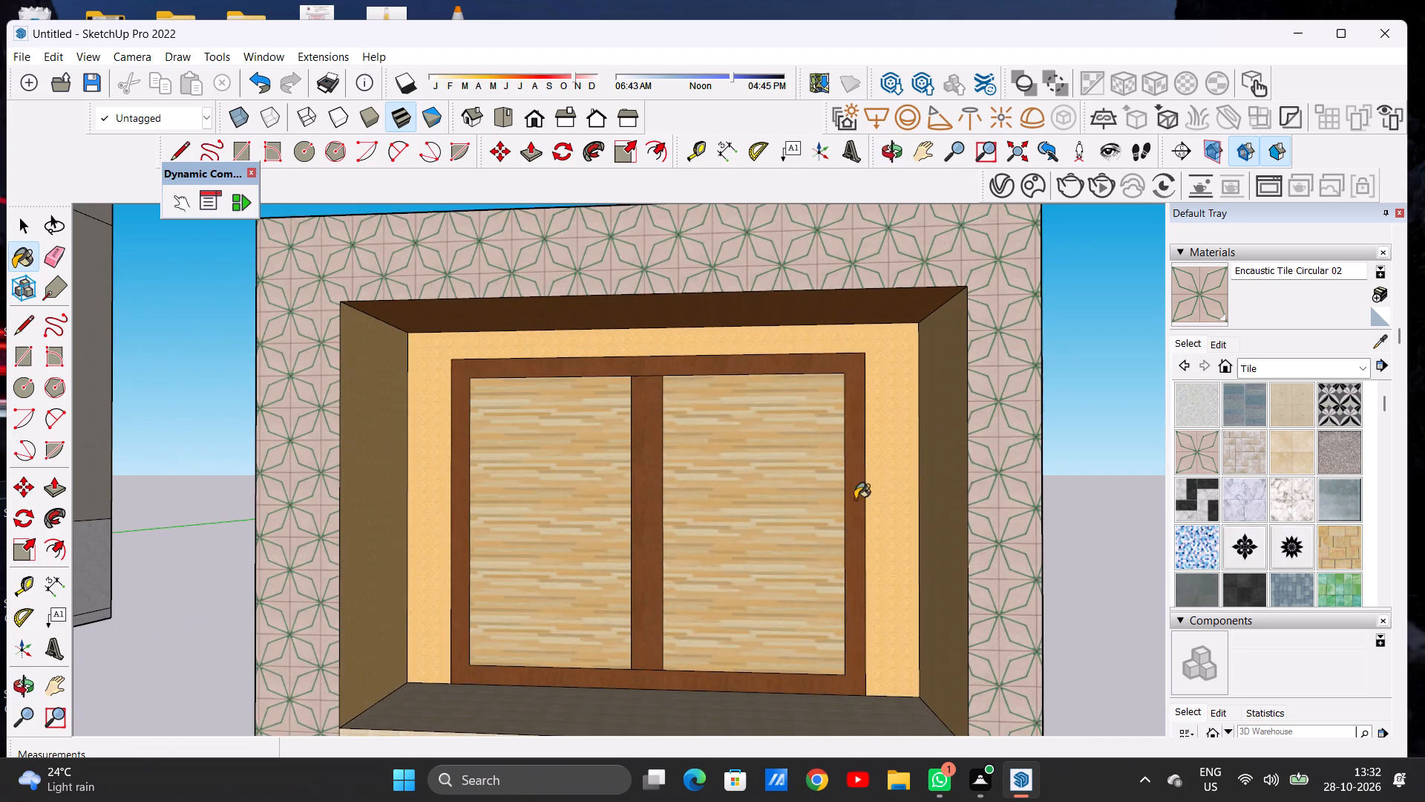
Examine the box's tiled front, recess and two-panel window from the front, sides, above and below, beside the house.
middle_click_drag(854, 499, 888, 518)
scroll(901, 475, "down", 2)
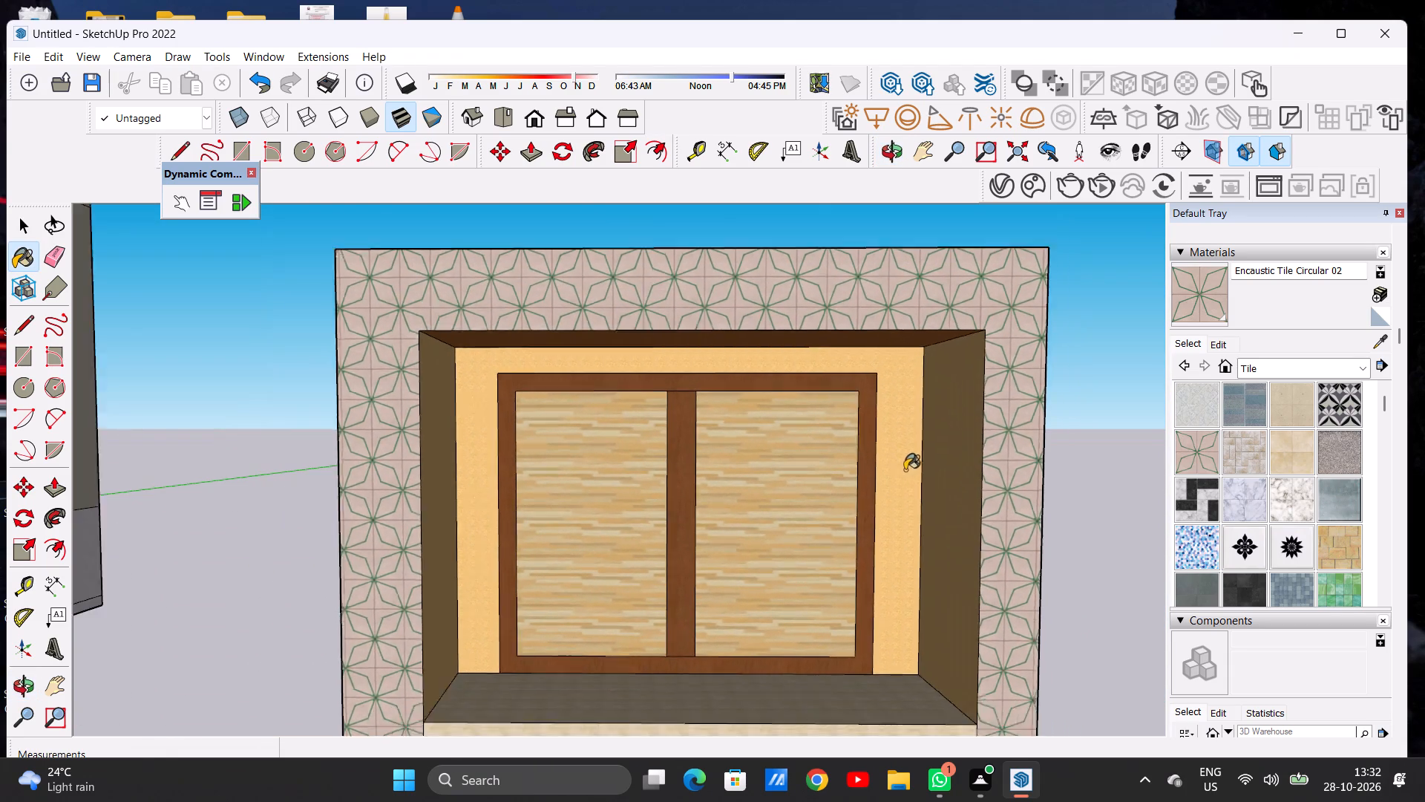
scroll(905, 470, "down", 5)
scroll(803, 461, "down", 3)
scroll(941, 454, "up", 3)
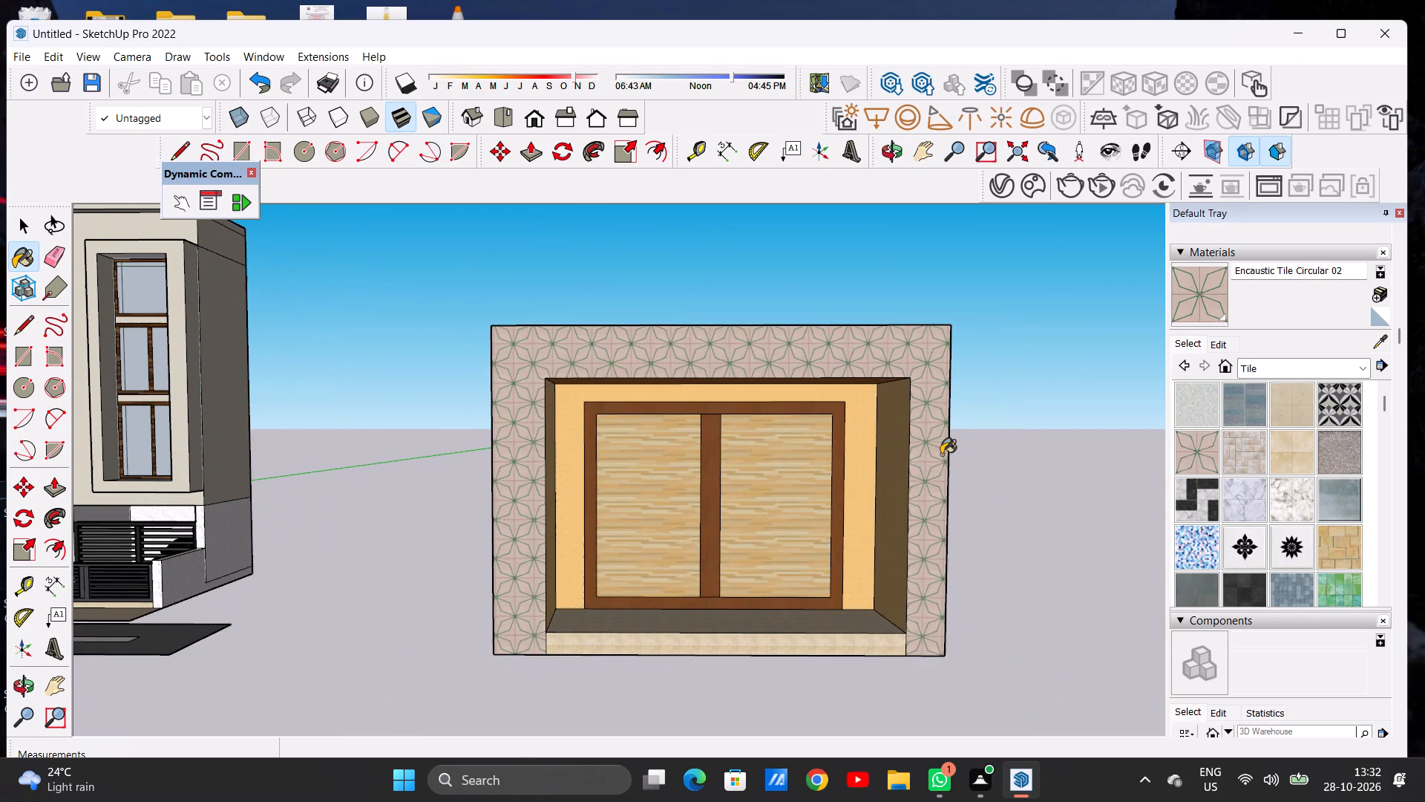
scroll(958, 456, "down", 1)
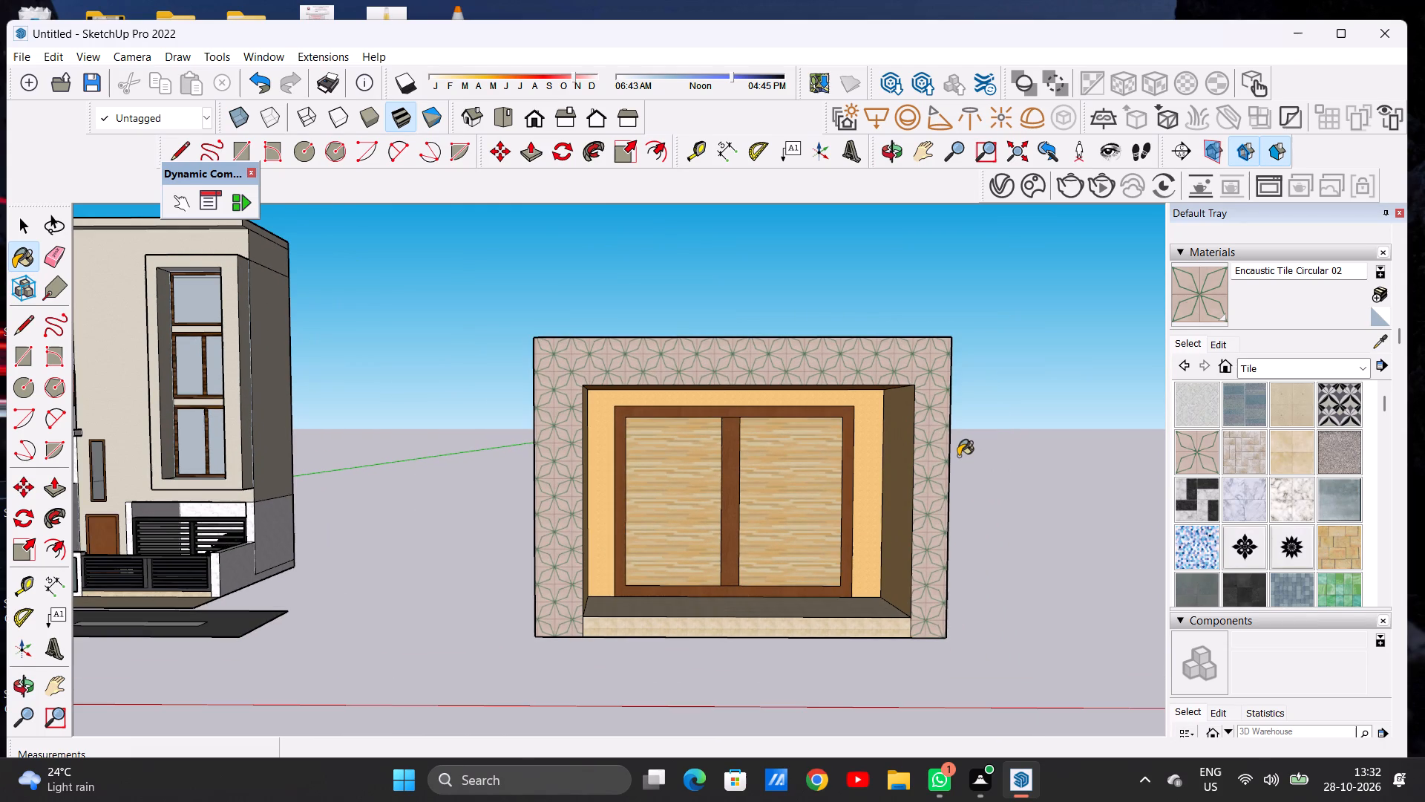
scroll(552, 497, "up", 3)
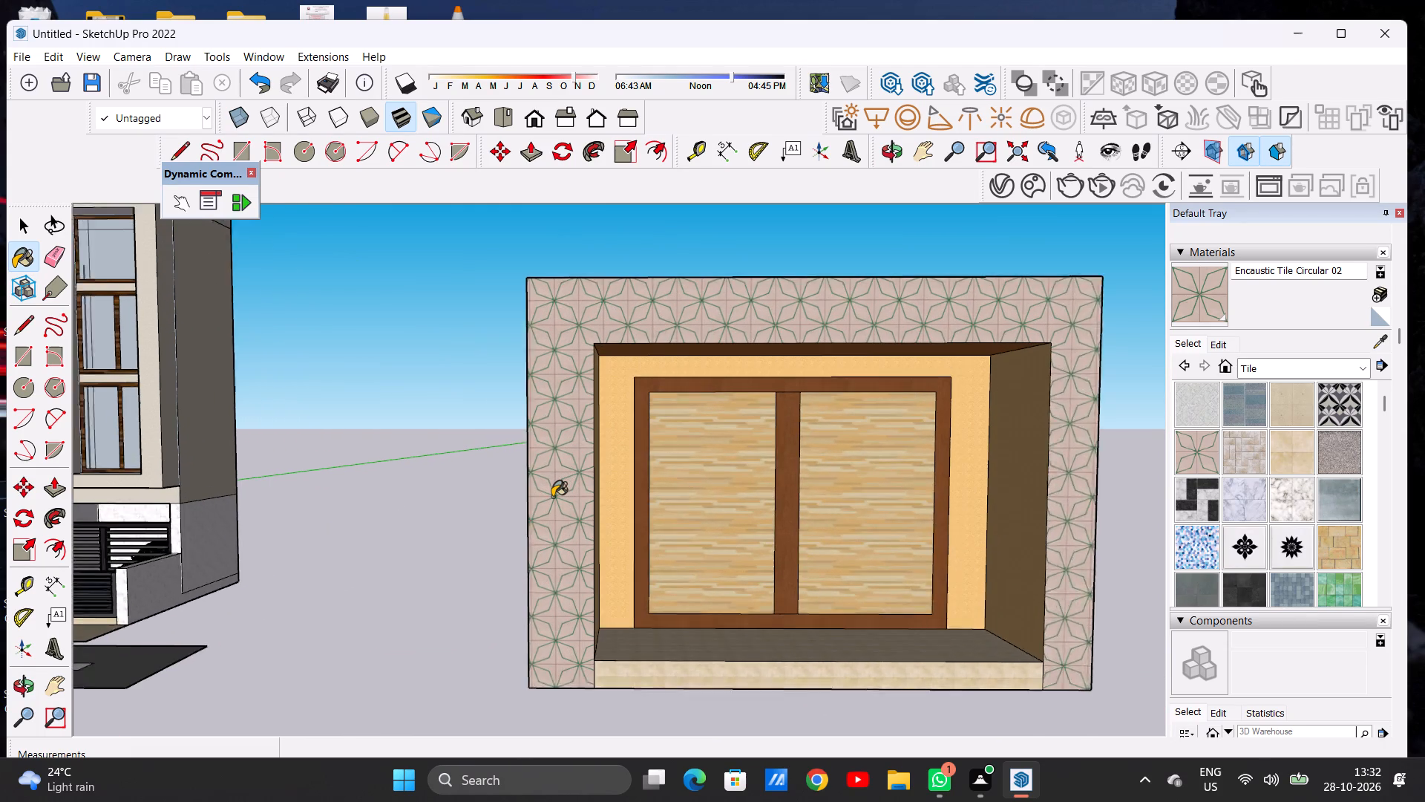
scroll(552, 497, "up", 1)
scroll(552, 497, "down", 1)
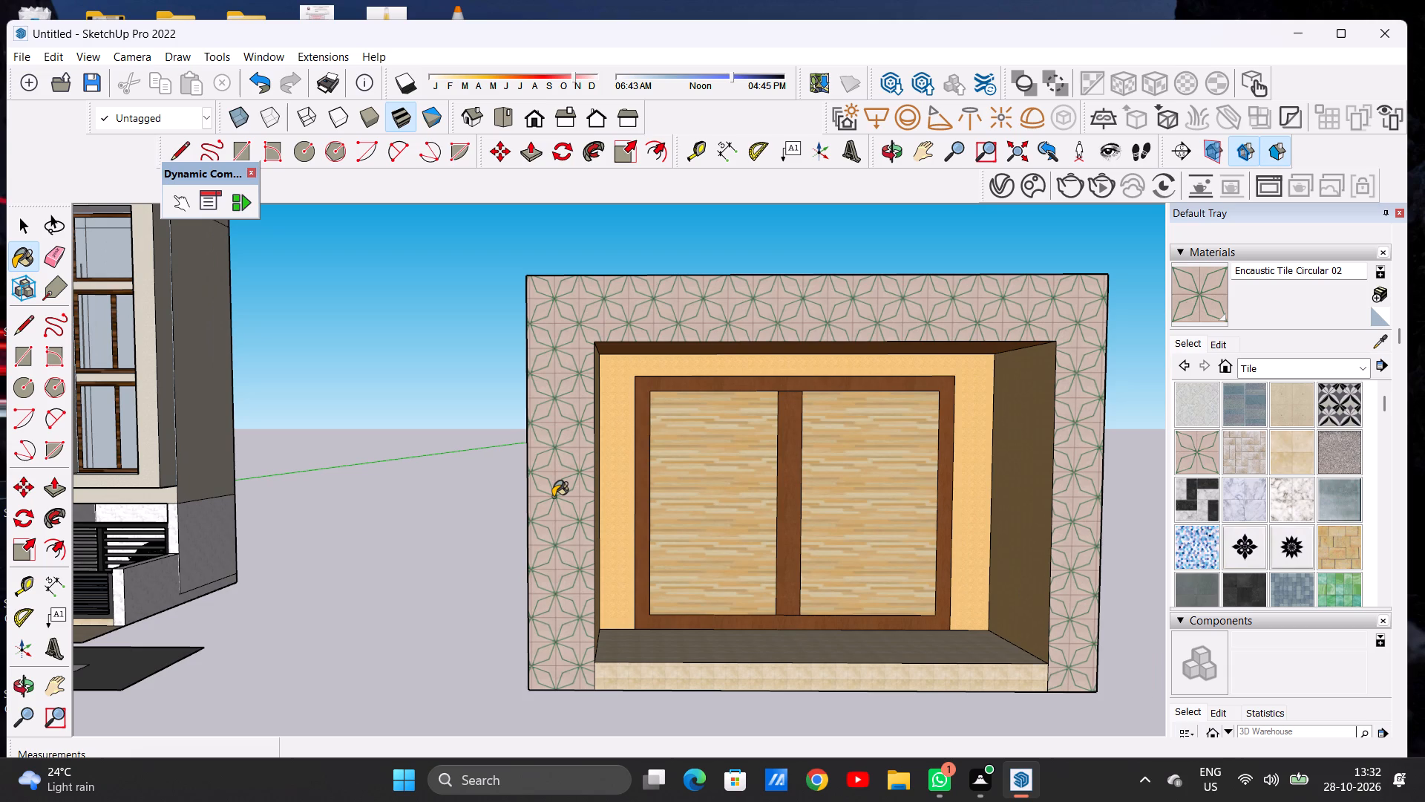
scroll(511, 492, "down", 5)
scroll(511, 492, "up", 1)
scroll(514, 492, "down", 1)
middle_click_drag(617, 498, 427, 530)
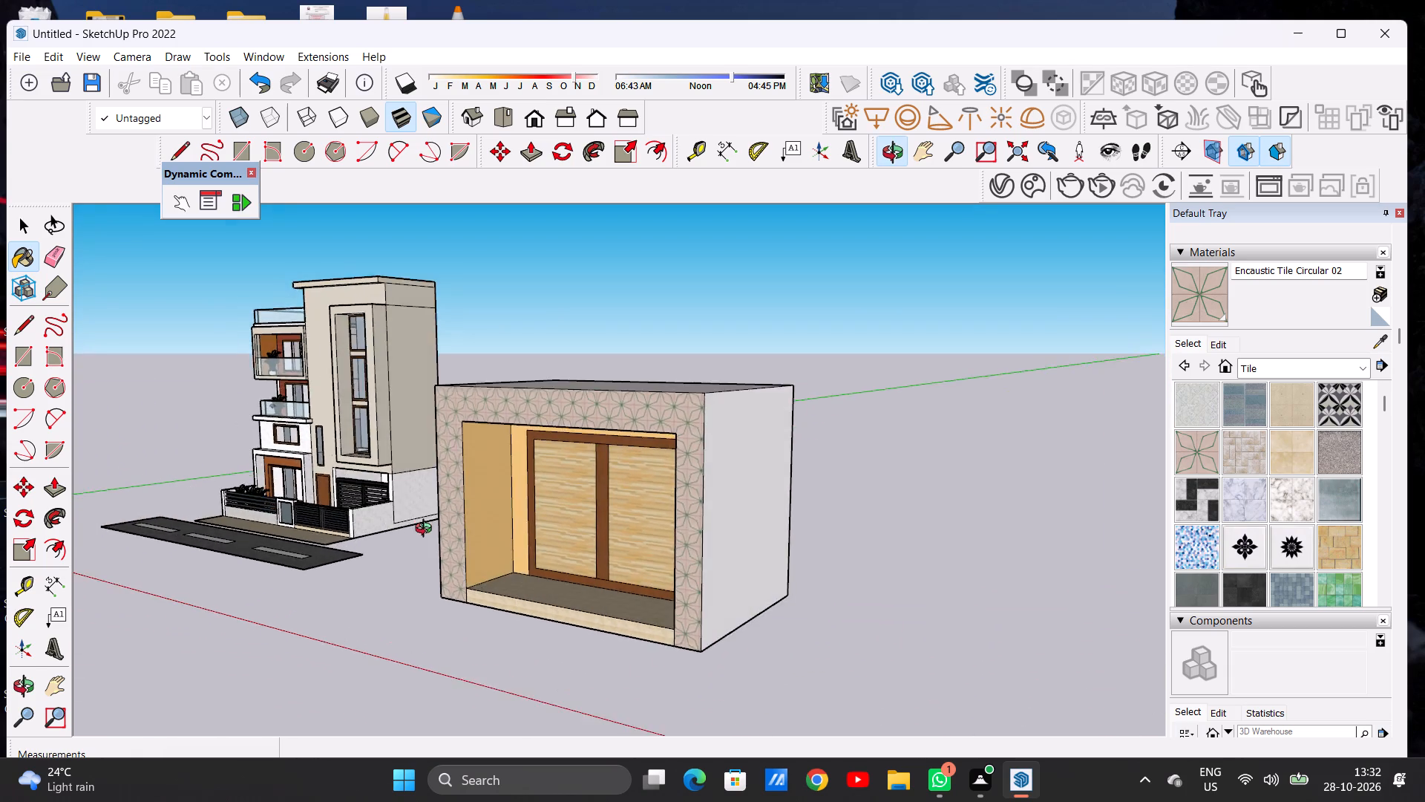
middle_click_drag(427, 530, 627, 520)
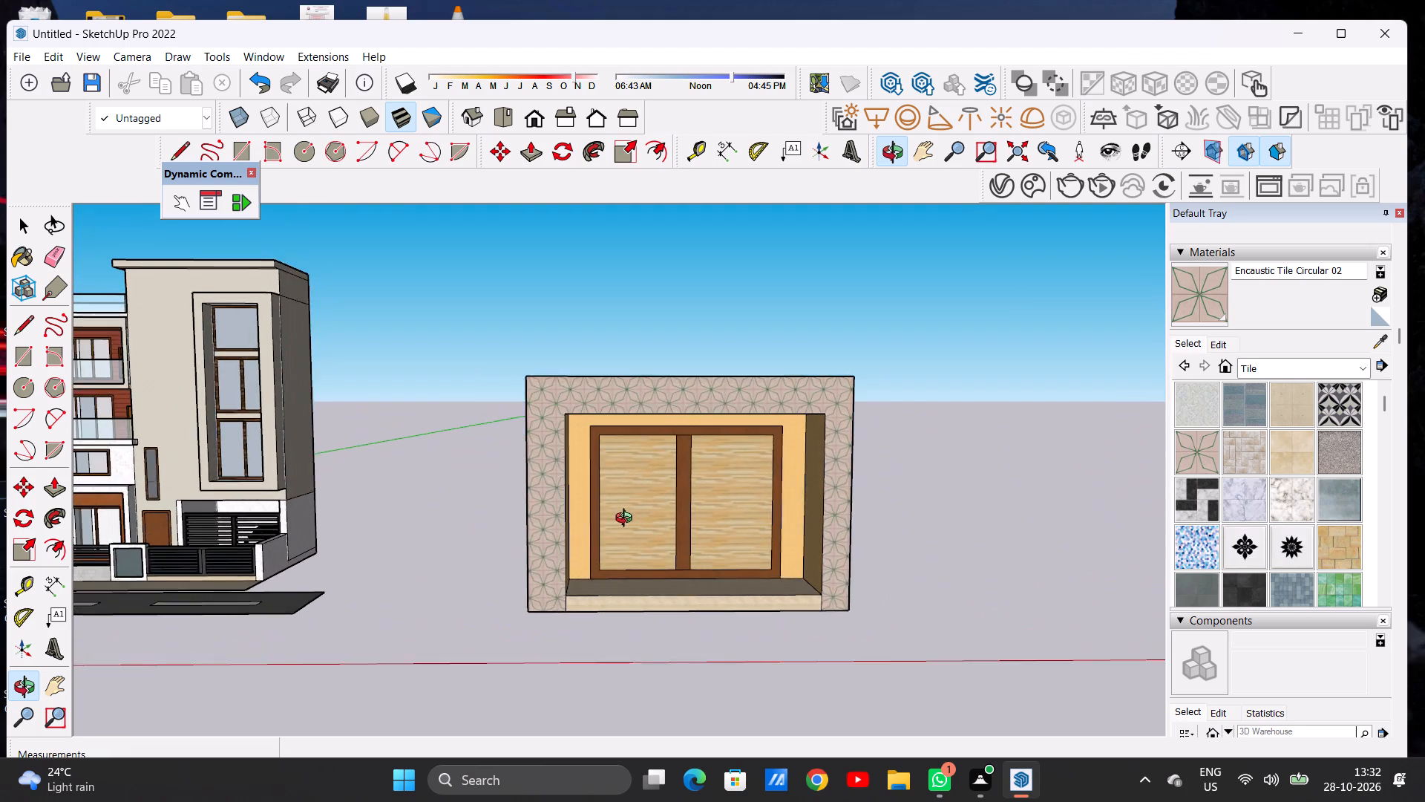
middle_click_drag(627, 520, 589, 538)
scroll(630, 520, "up", 14)
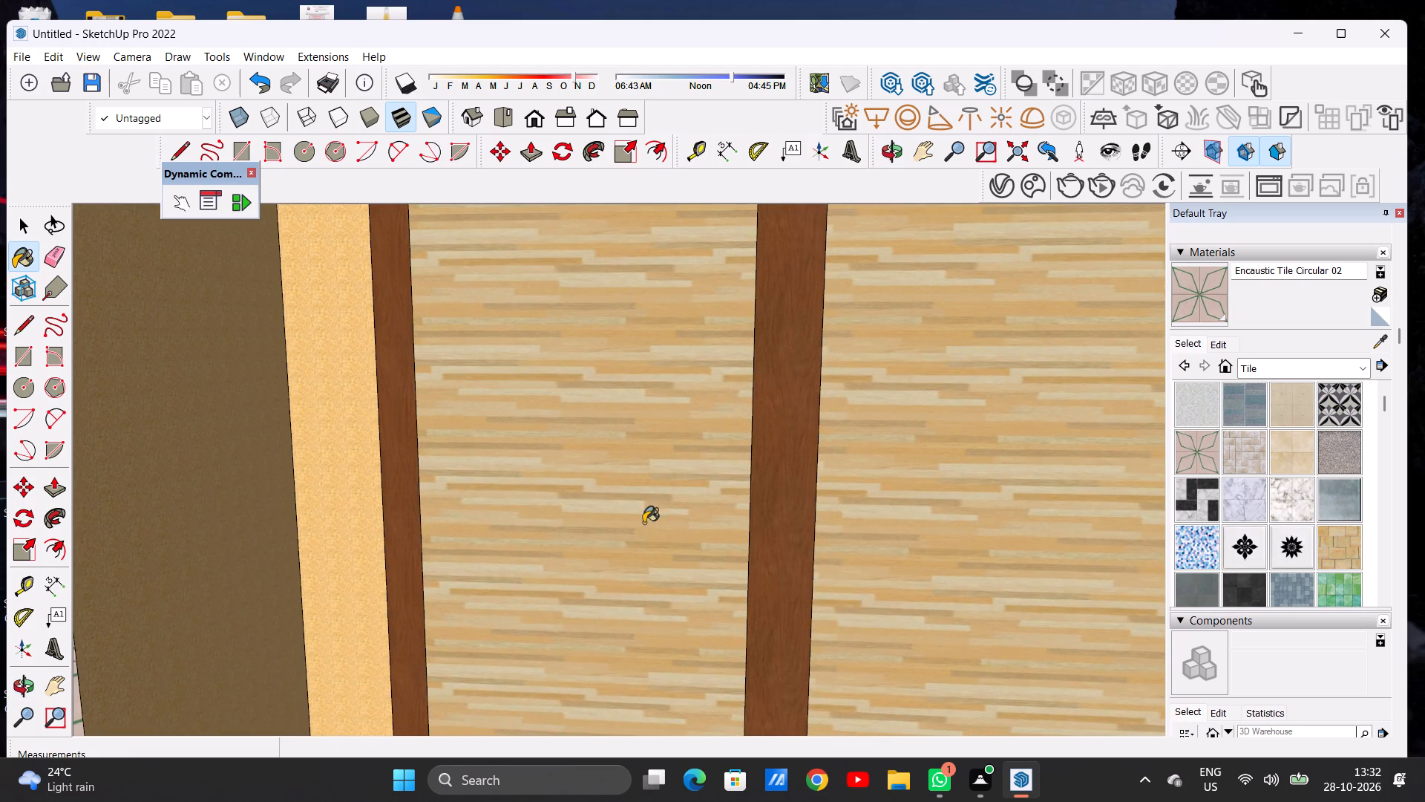
scroll(636, 530, "down", 13)
middle_click_drag(689, 552, 687, 404)
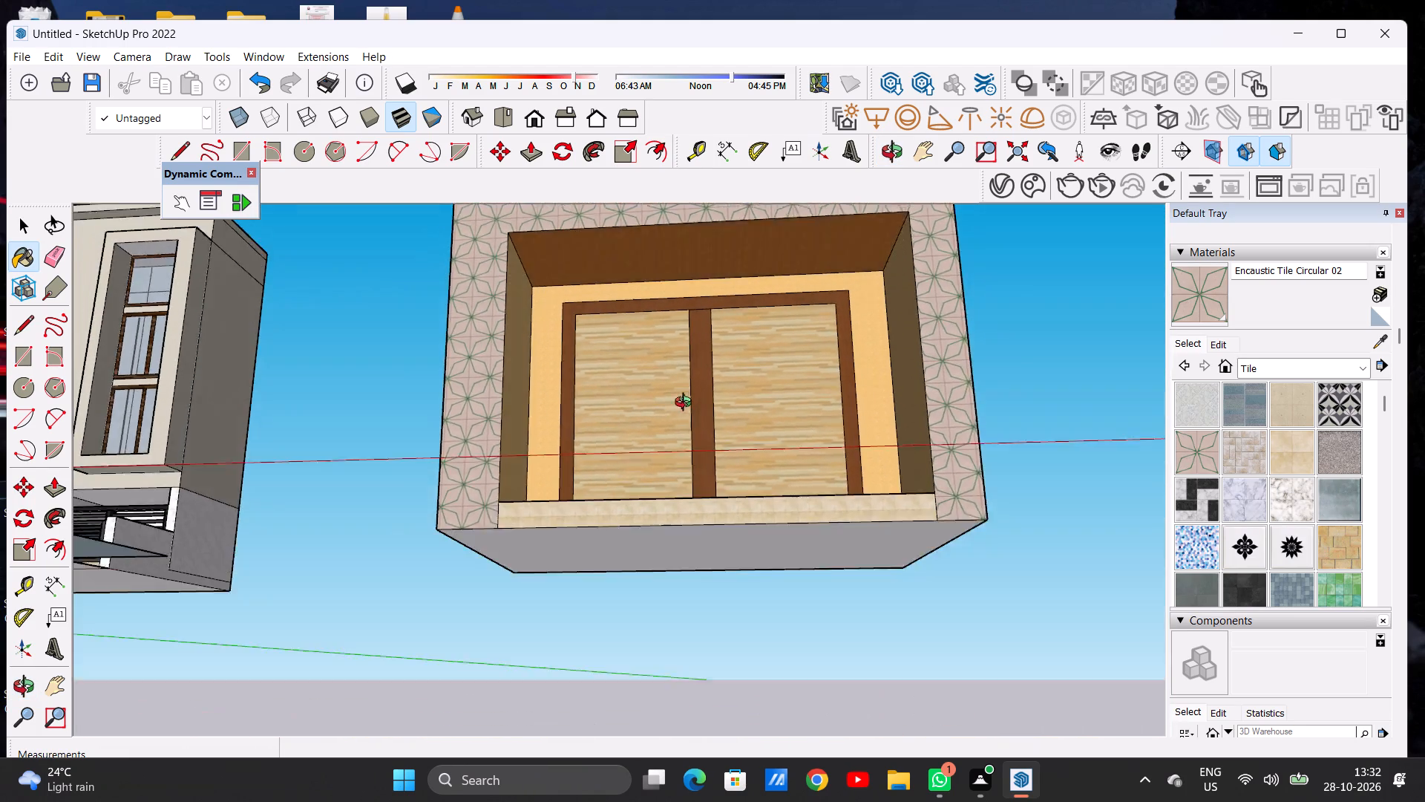
middle_click_drag(687, 404, 668, 553)
scroll(678, 453, "down", 7)
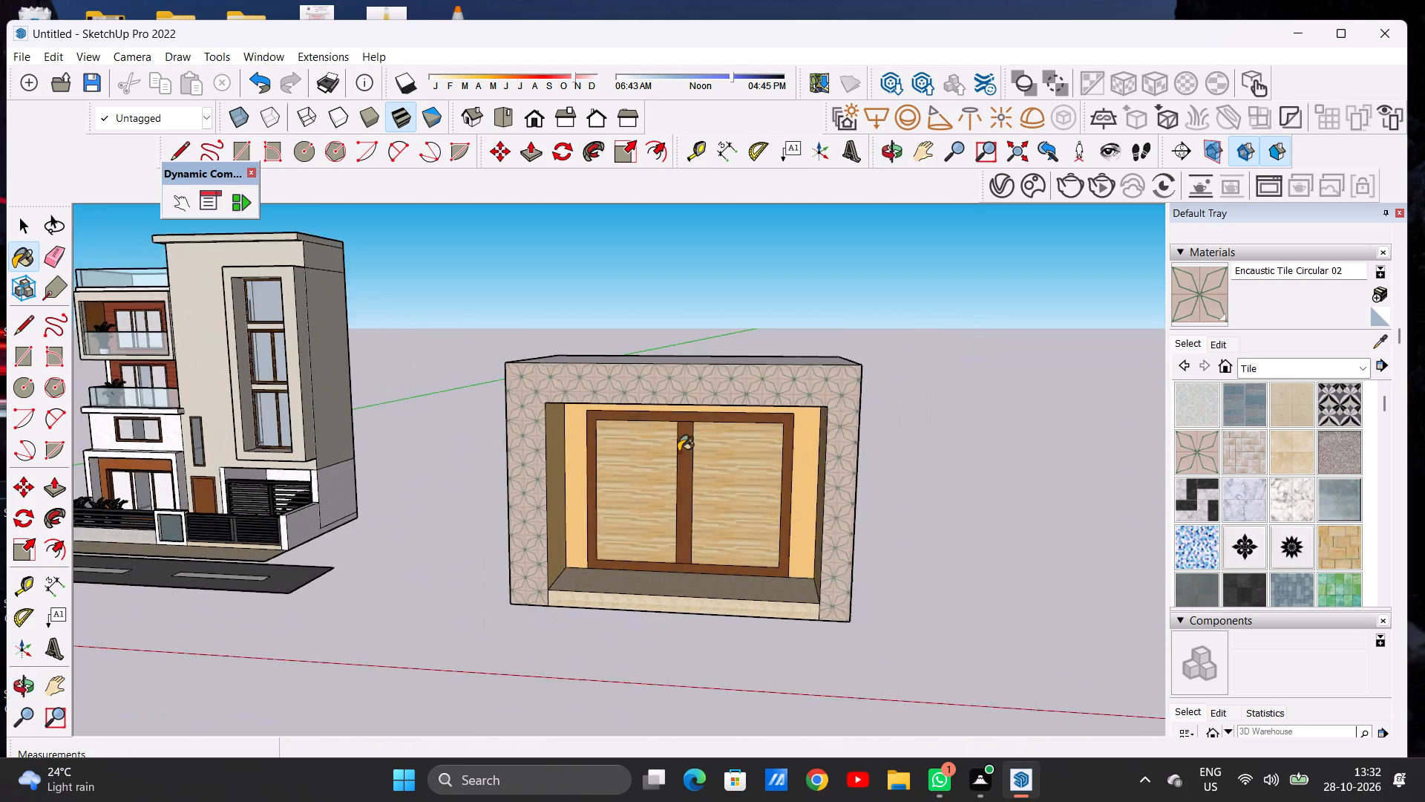
scroll(700, 548, "up", 5)
scroll(700, 548, "down", 1)
scroll(700, 548, "up", 1)
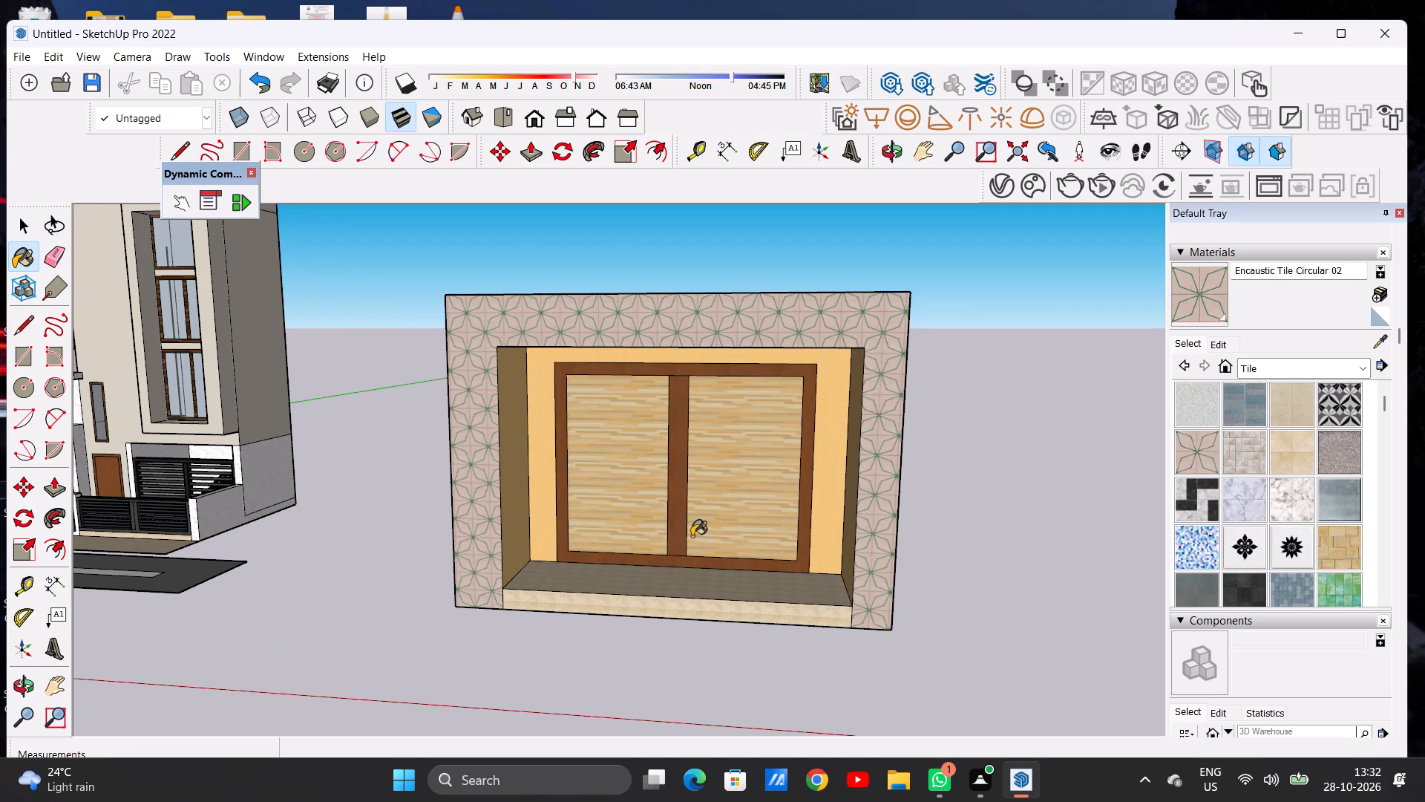
scroll(687, 526, "down", 3)
middle_click_drag(665, 505, 838, 491)
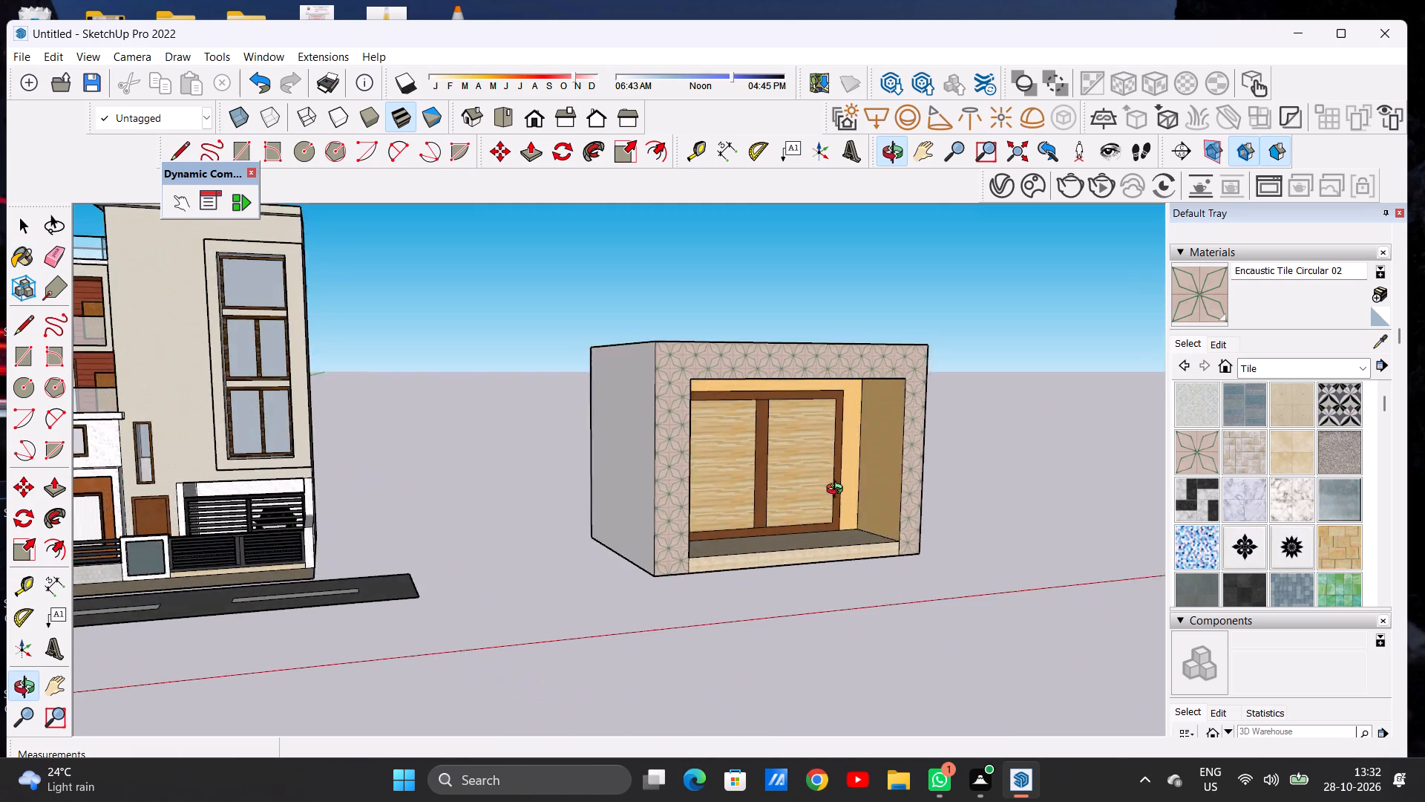
middle_click_drag(838, 491, 652, 488)
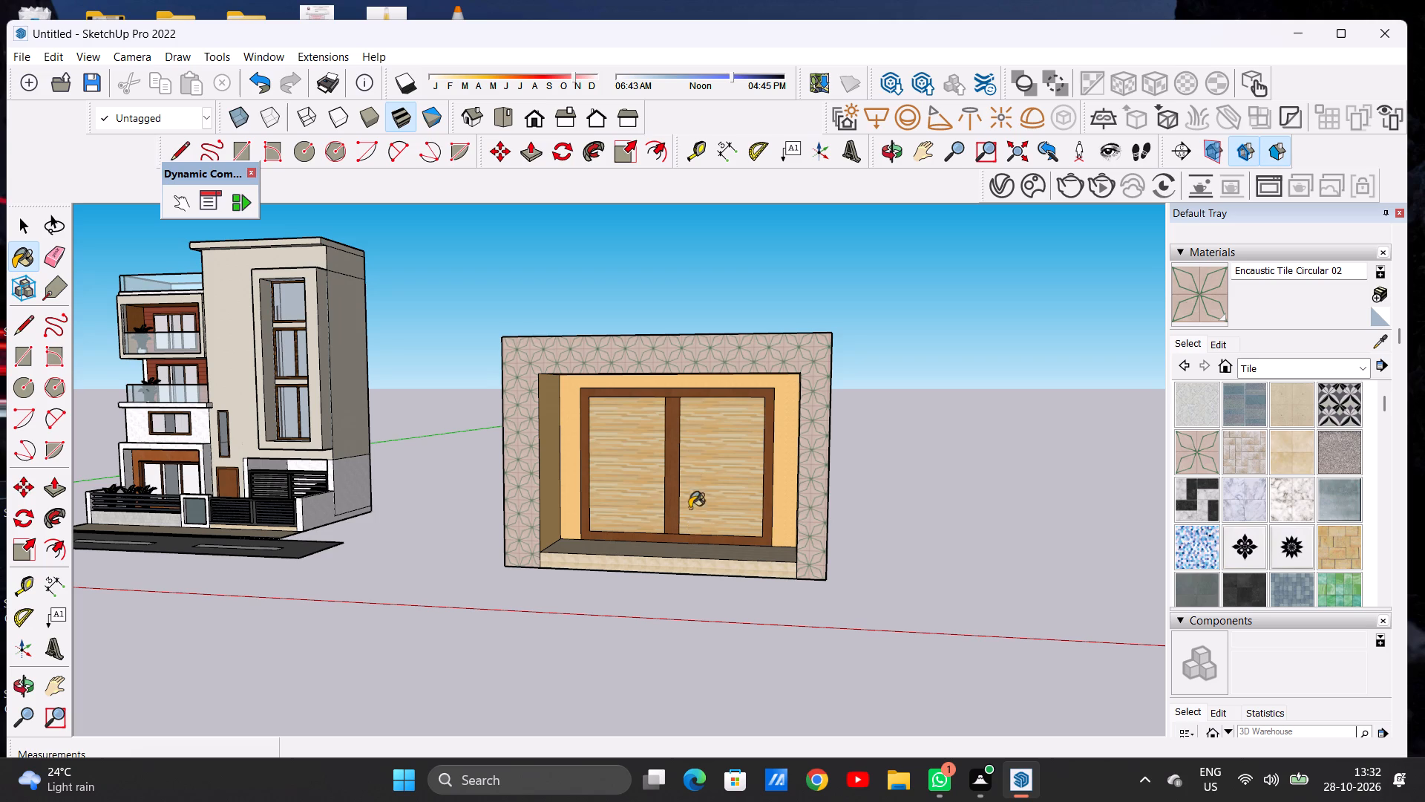
middle_click_drag(684, 439, 699, 496)
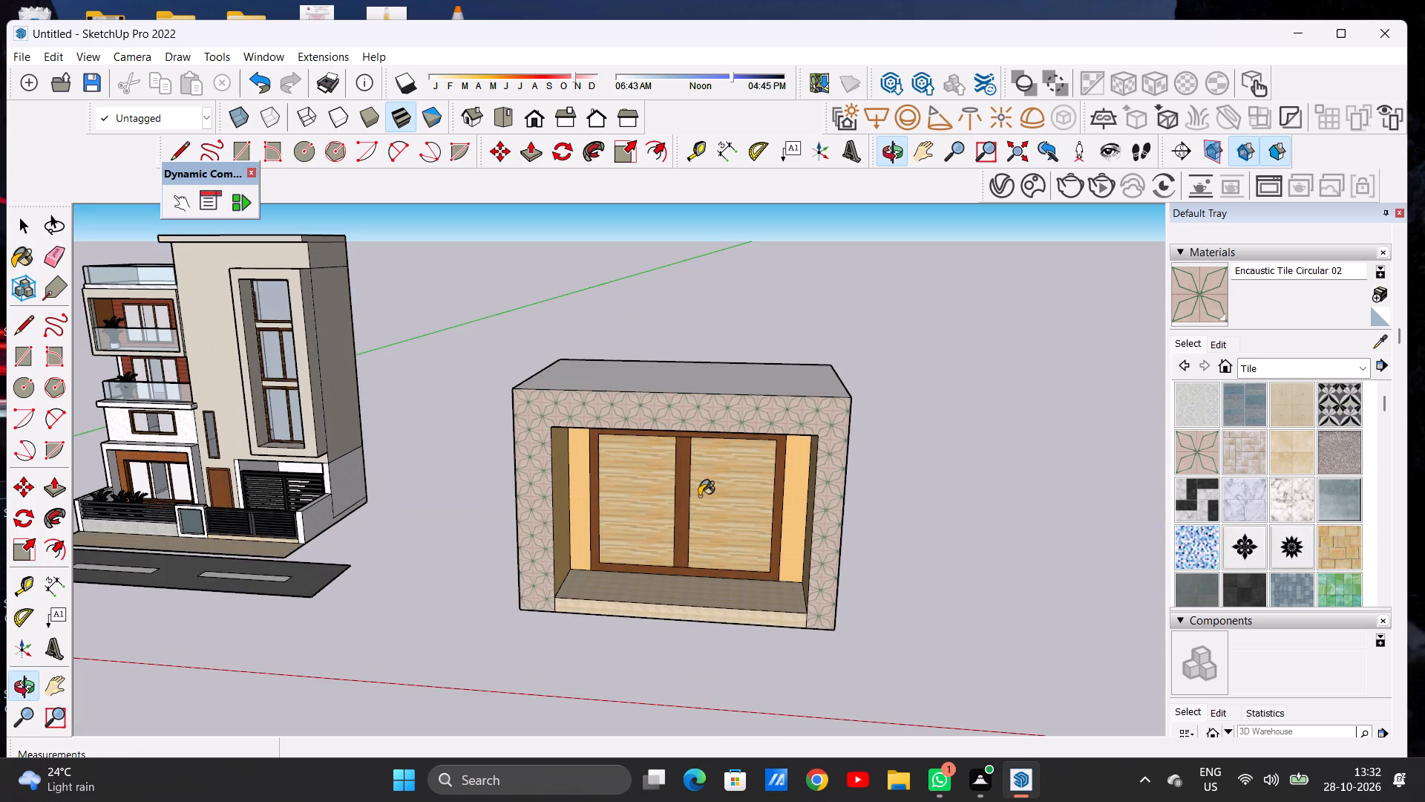
scroll(690, 495, "down", 4)
middle_click_drag(693, 486, 730, 418)
scroll(723, 408, "up", 4)
scroll(723, 408, "down", 1)
scroll(723, 408, "up", 1)
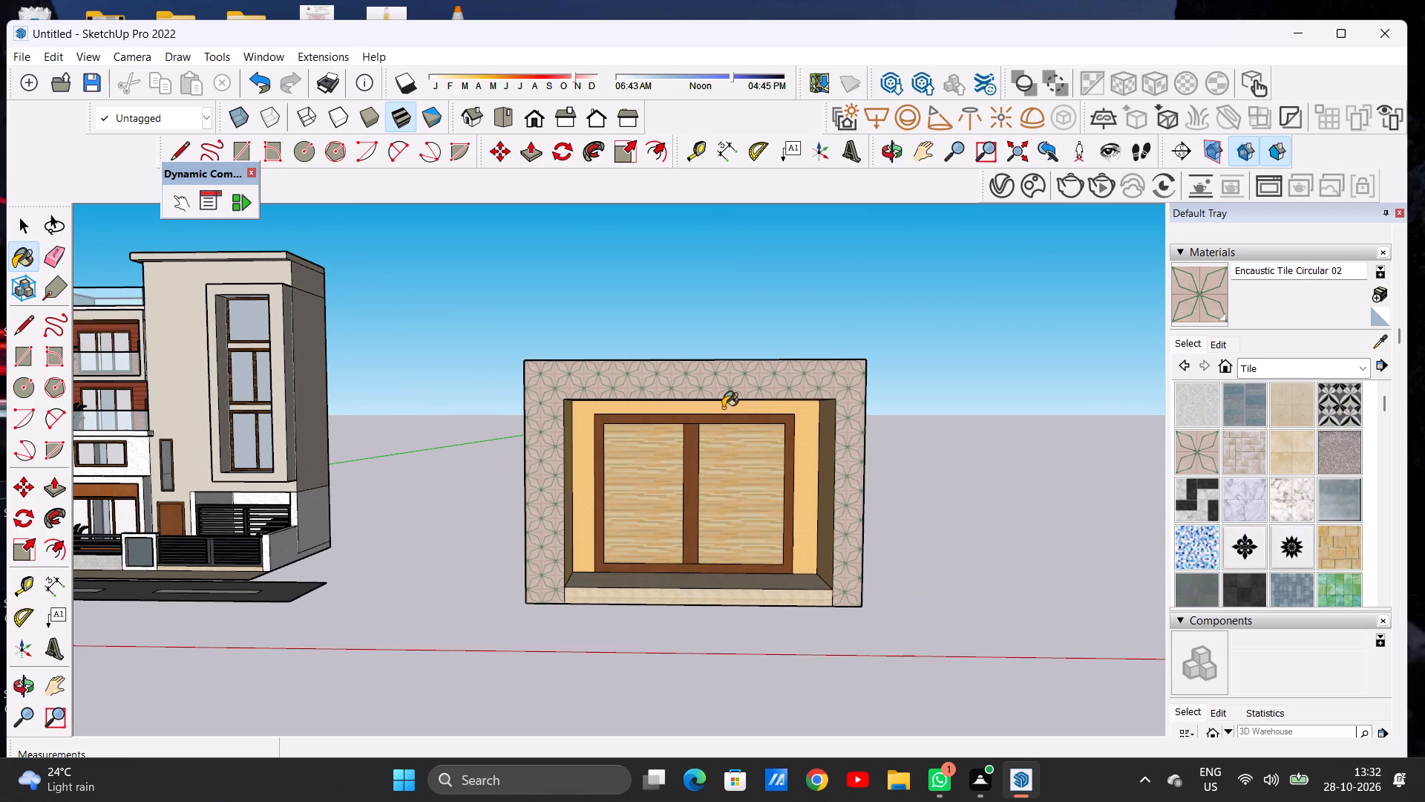
key("space")
scroll(726, 415, "down", 6)
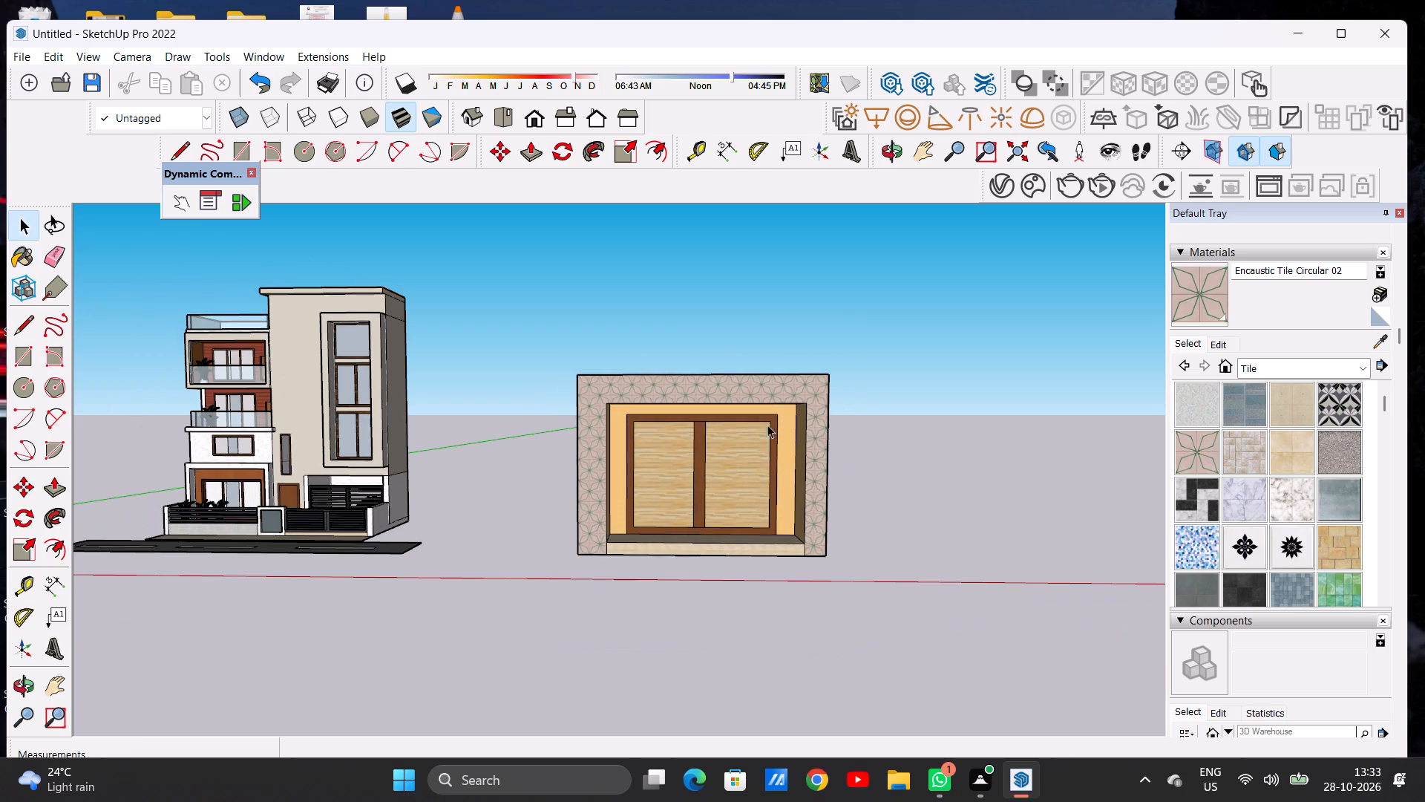
Paint the box's top face and the side facing away from the house with Marble Carrara Floor Tile.
middle_click_drag(837, 422, 625, 541)
scroll(689, 454, "up", 3)
scroll(689, 454, "down", 1)
scroll(689, 454, "up", 1)
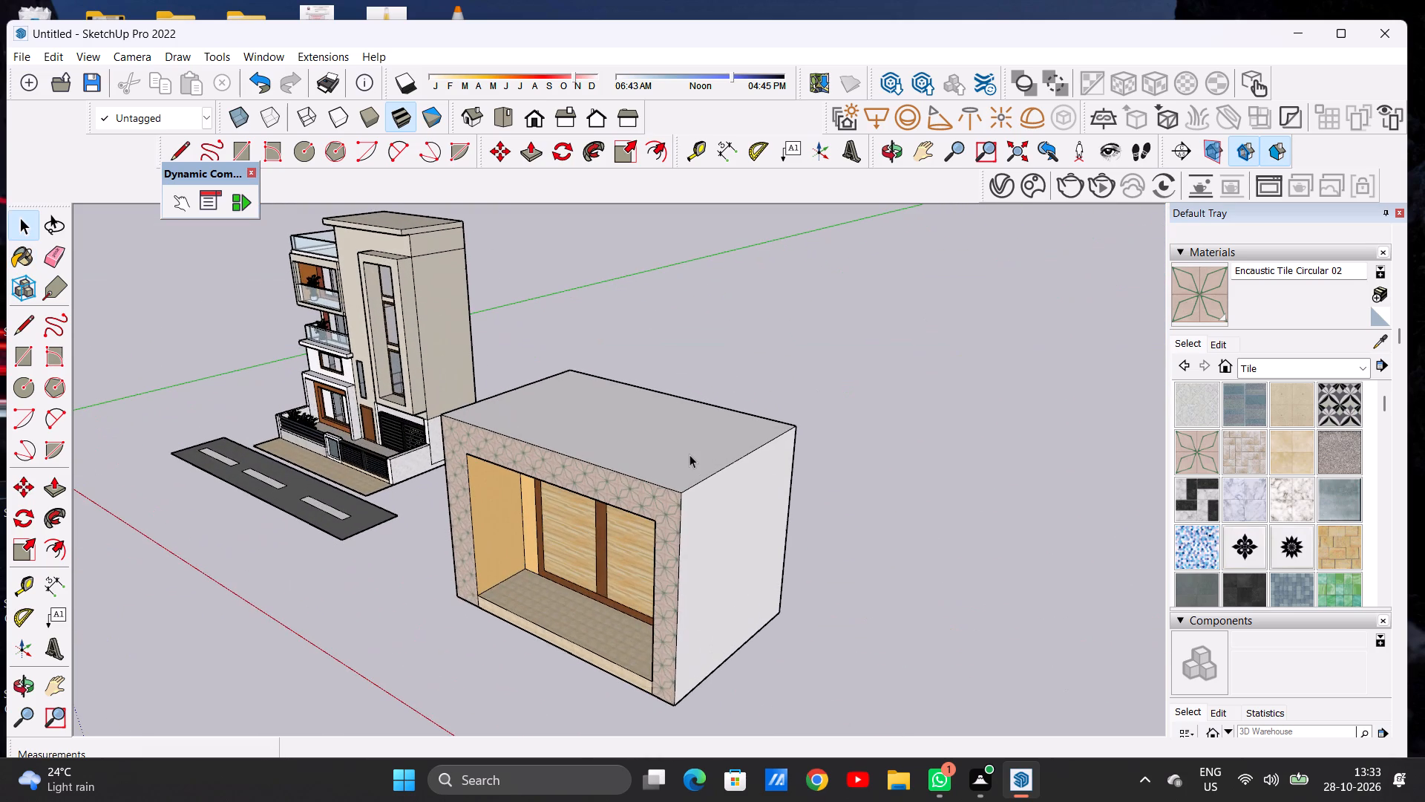
left_click(1242, 496)
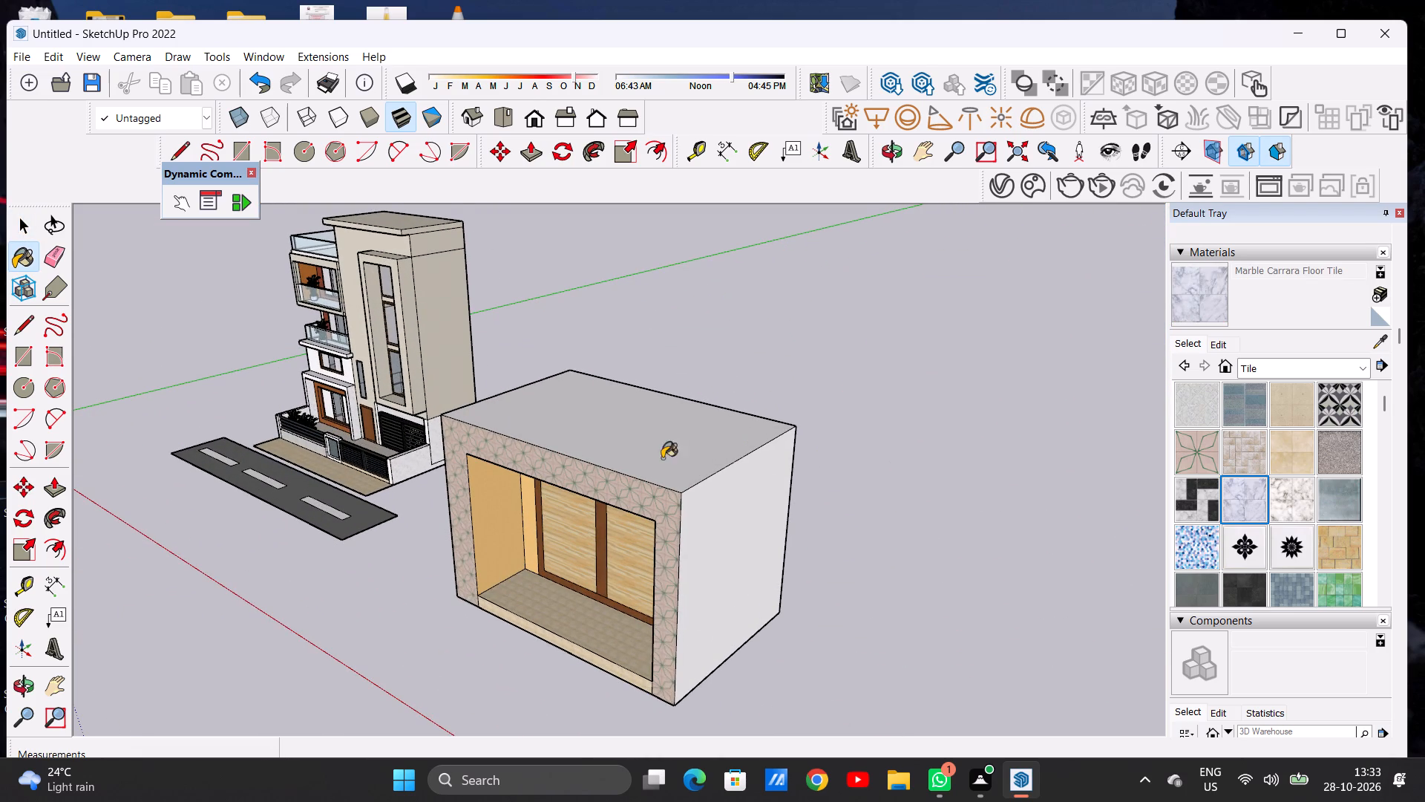
scroll(677, 479, "up", 4)
scroll(678, 481, "down", 1)
scroll(678, 483, "up", 4)
left_click(681, 481)
left_click(712, 509)
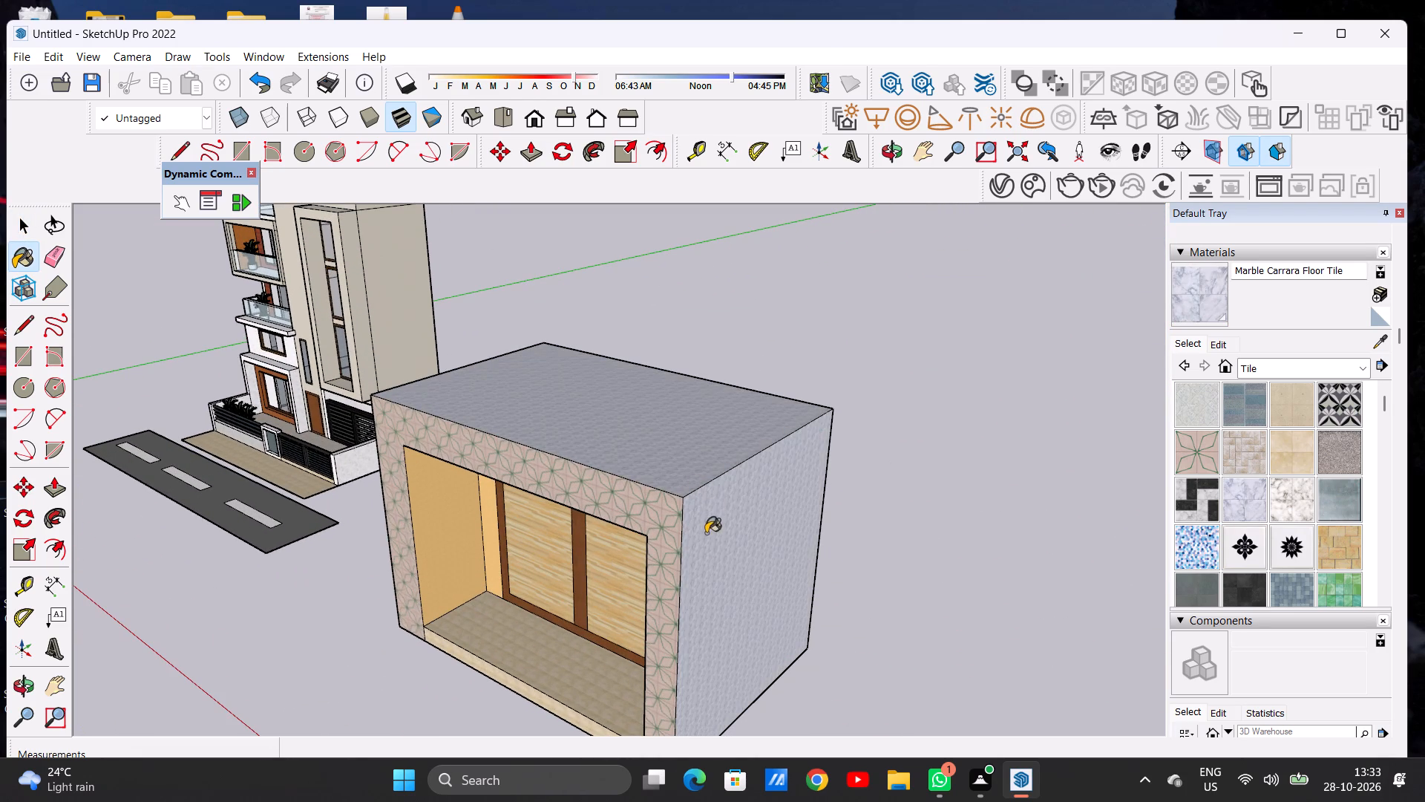
Set the Marble Carrara Floor Tile texture size to 3' by 3'.
middle_click_drag(701, 552, 708, 421)
scroll(726, 428, "up", 9)
middle_click_drag(727, 430, 652, 516)
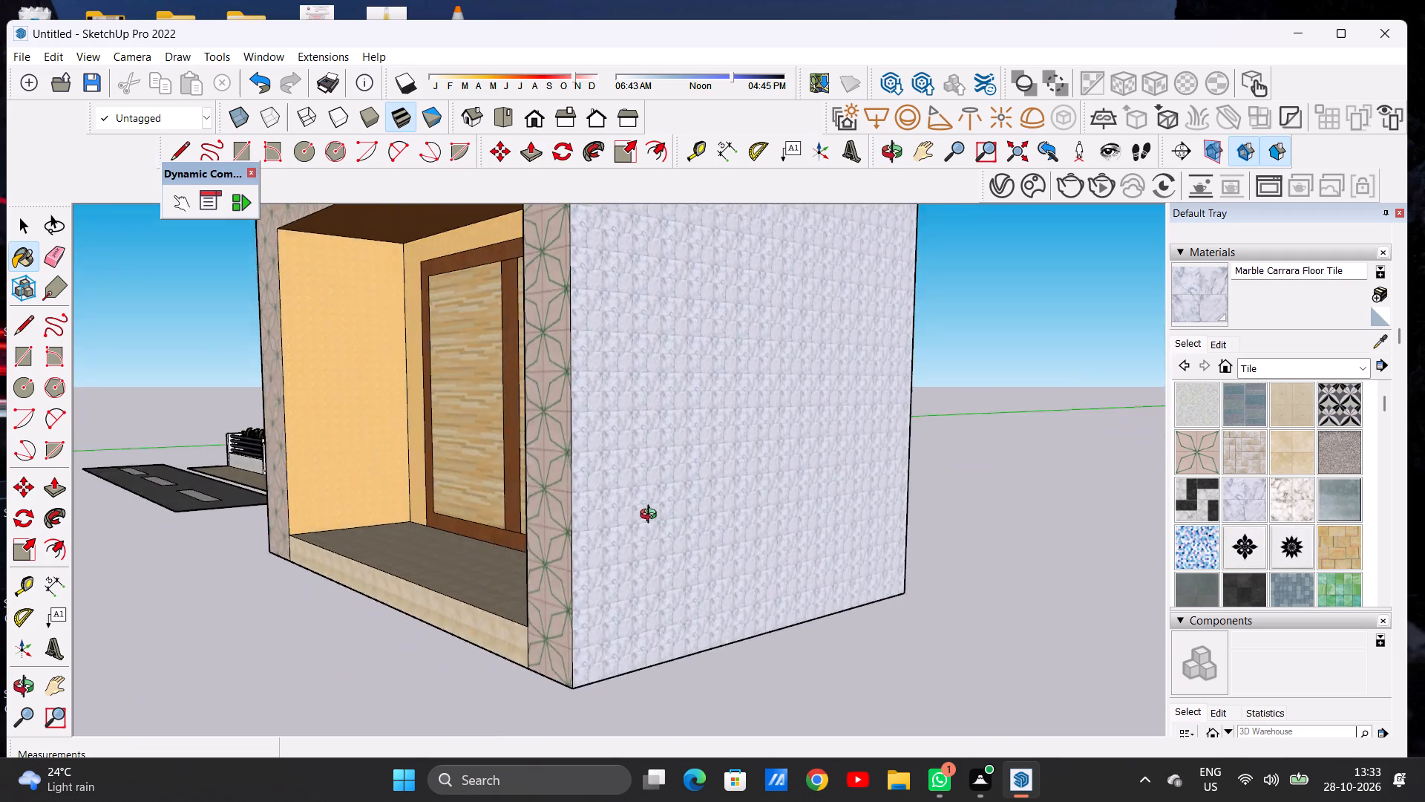
middle_click_drag(652, 516, 660, 571)
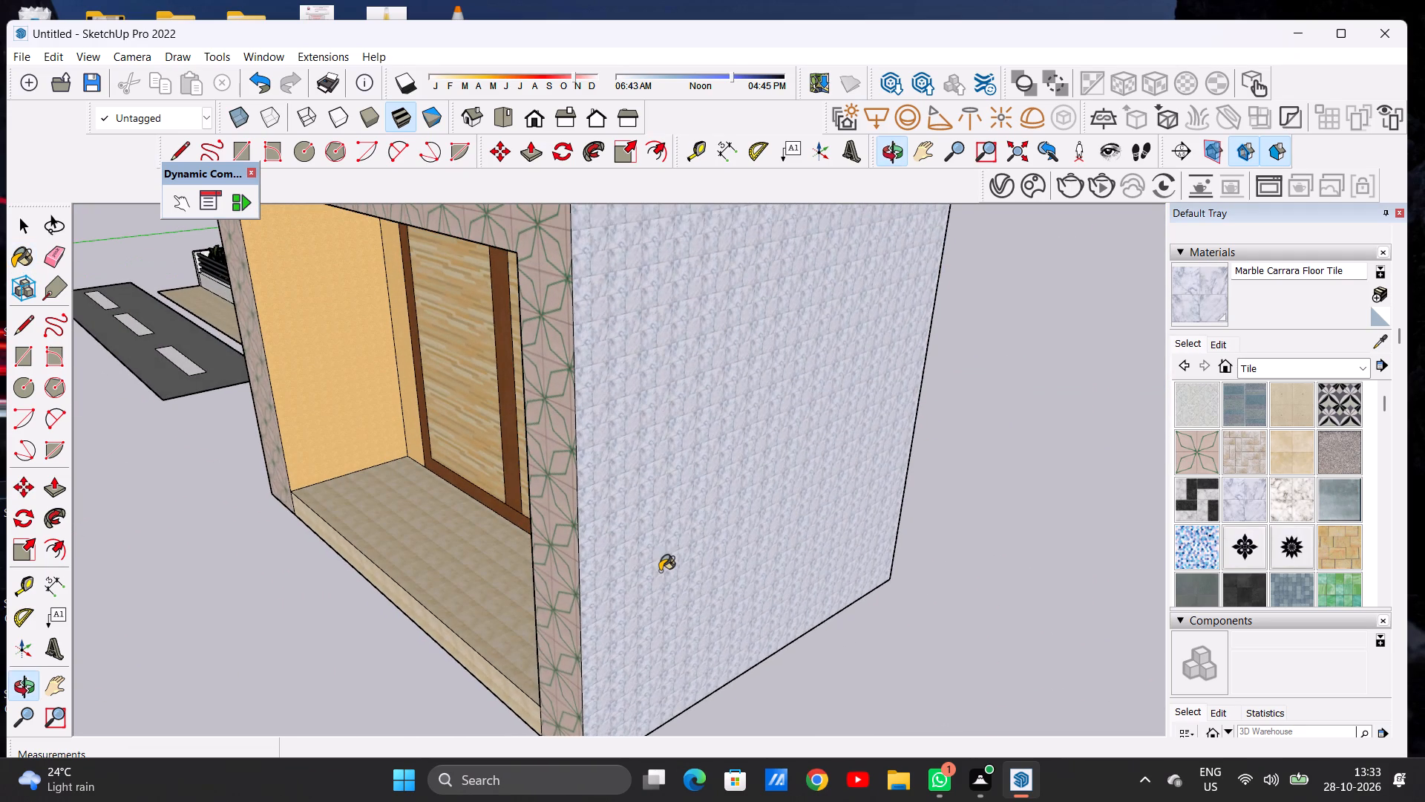
left_click(1217, 342)
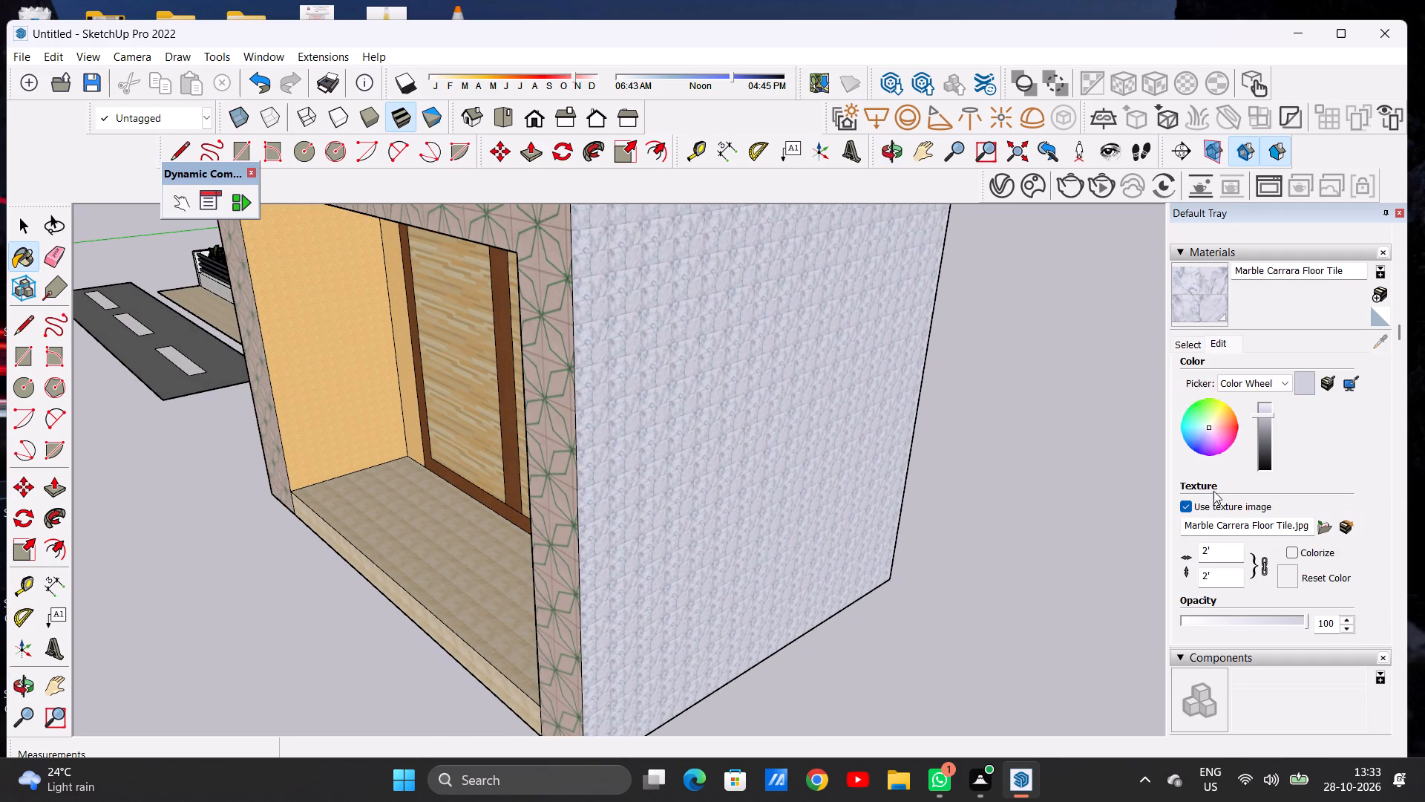
left_click(1216, 578)
key("BackSpace")
key("BackSpace")
key("BackSpace")
key("BackSpace")
key("BackSpace")
key("BackSpace")
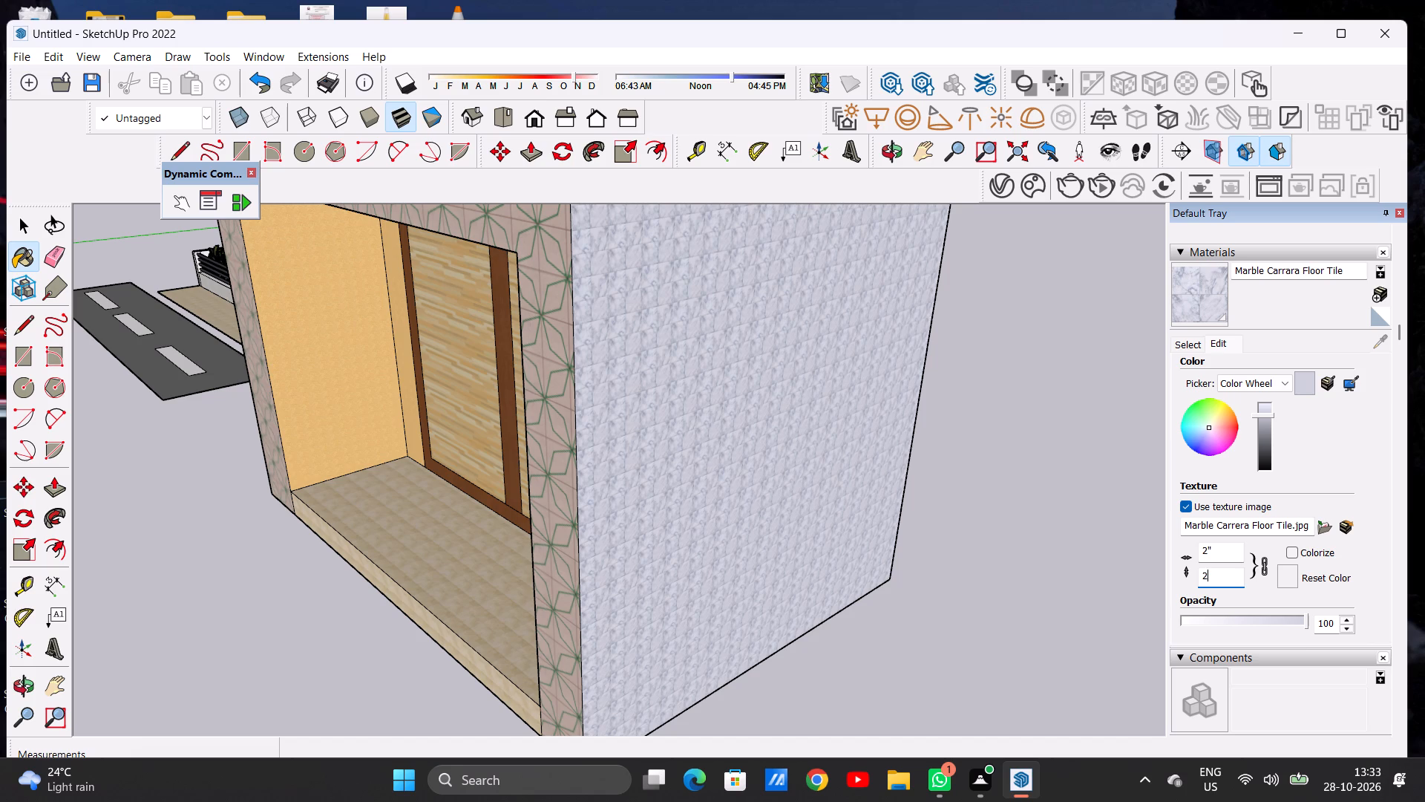
type("3'")
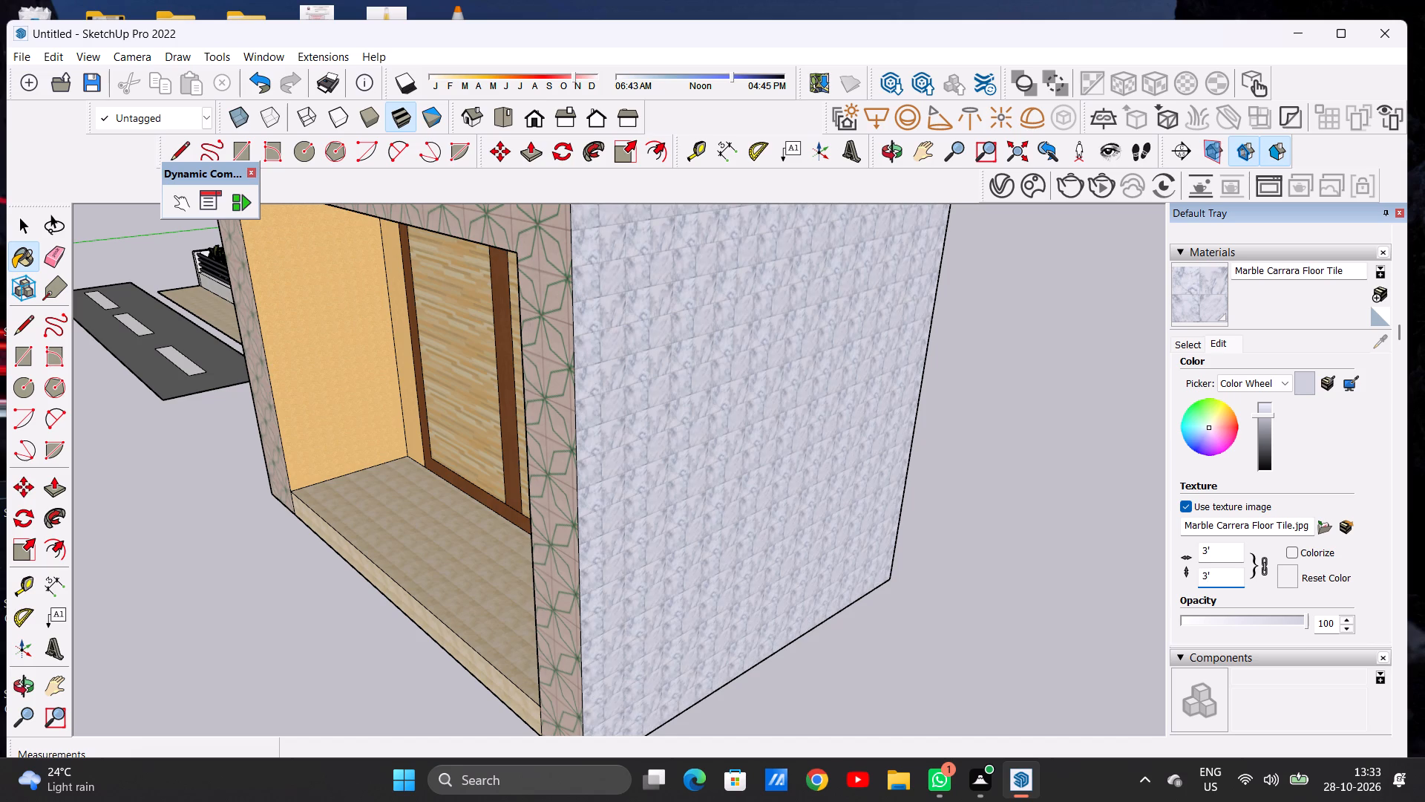
key("Return")
Paint the box's back face with Marble Carrara Floor Tile.
scroll(785, 538, "down", 7)
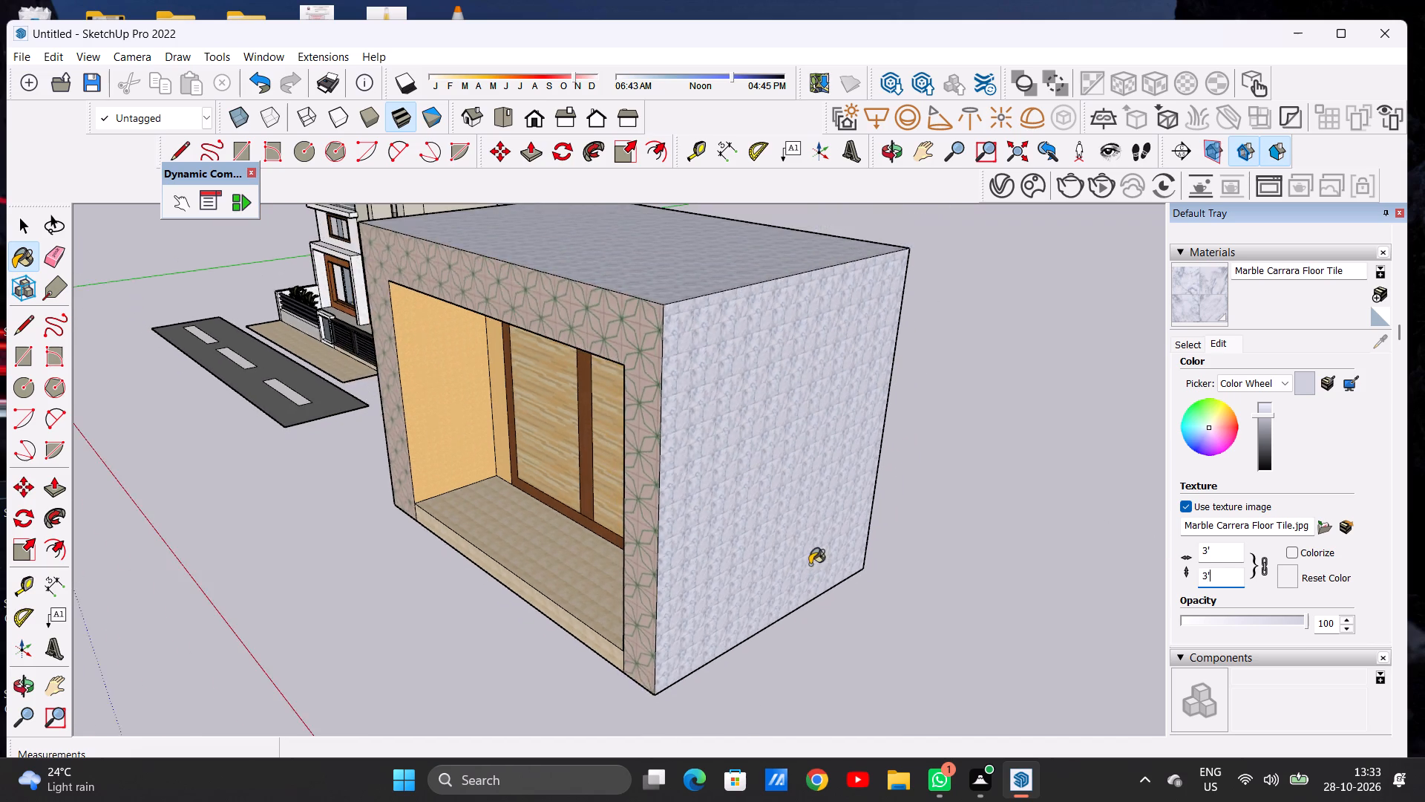
scroll(810, 564, "down", 6)
scroll(761, 385, "up", 11)
scroll(768, 440, "down", 5)
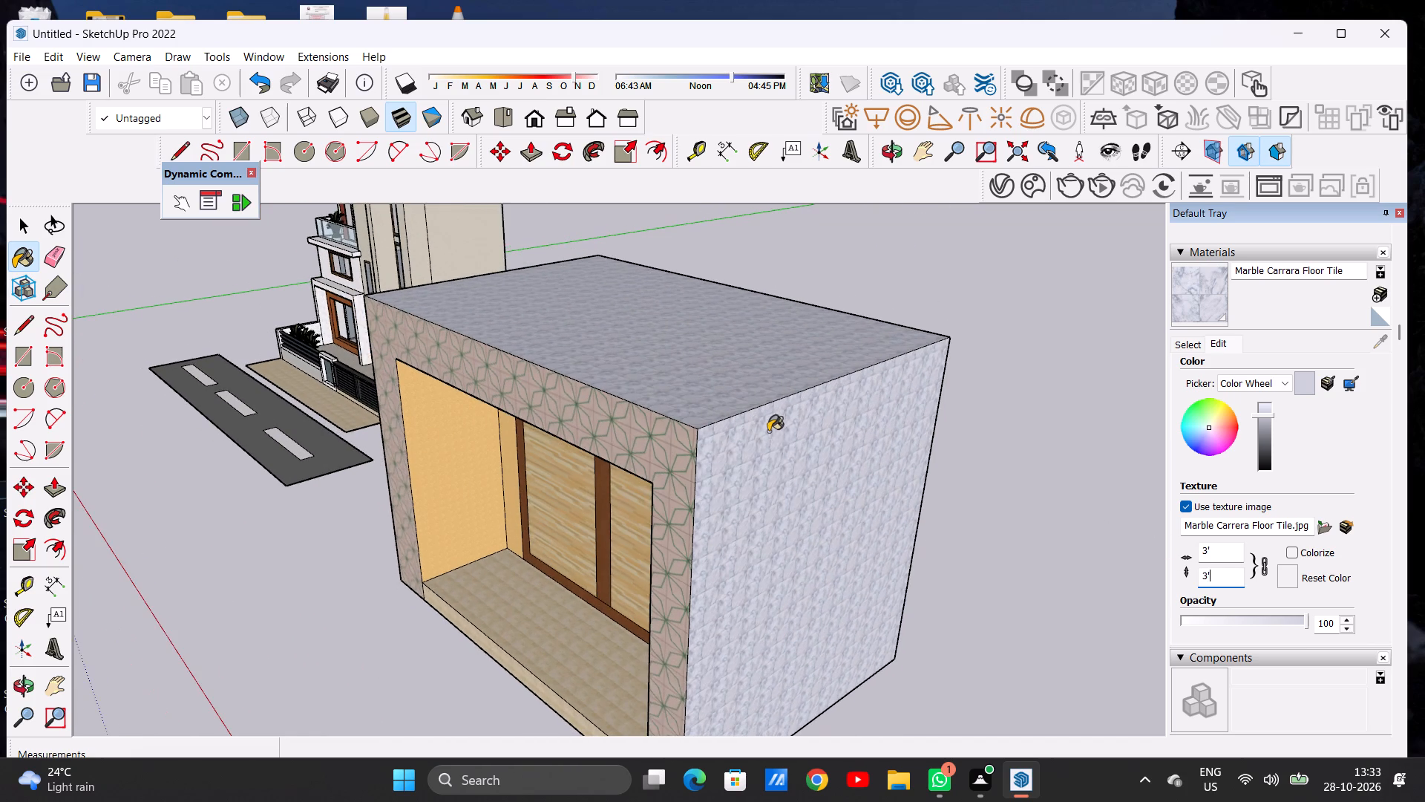
scroll(748, 384, "down", 6)
middle_click_drag(888, 408, 538, 483)
left_click(328, 455)
Paint the side of the box facing the house with Marble Carrara Floor Tile.
scroll(596, 446, "down", 4)
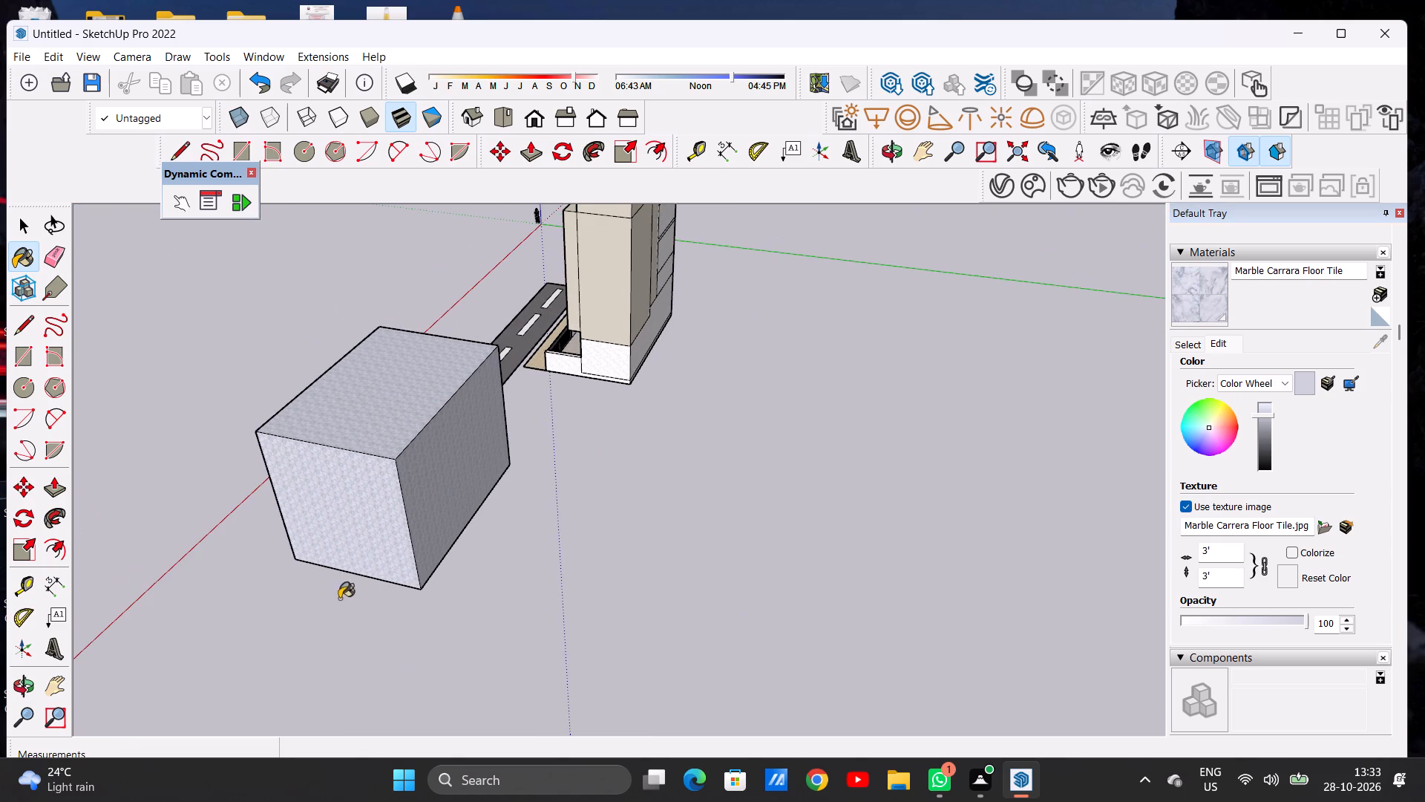
middle_click_drag(419, 579, 885, 480)
scroll(726, 558, "down", 5)
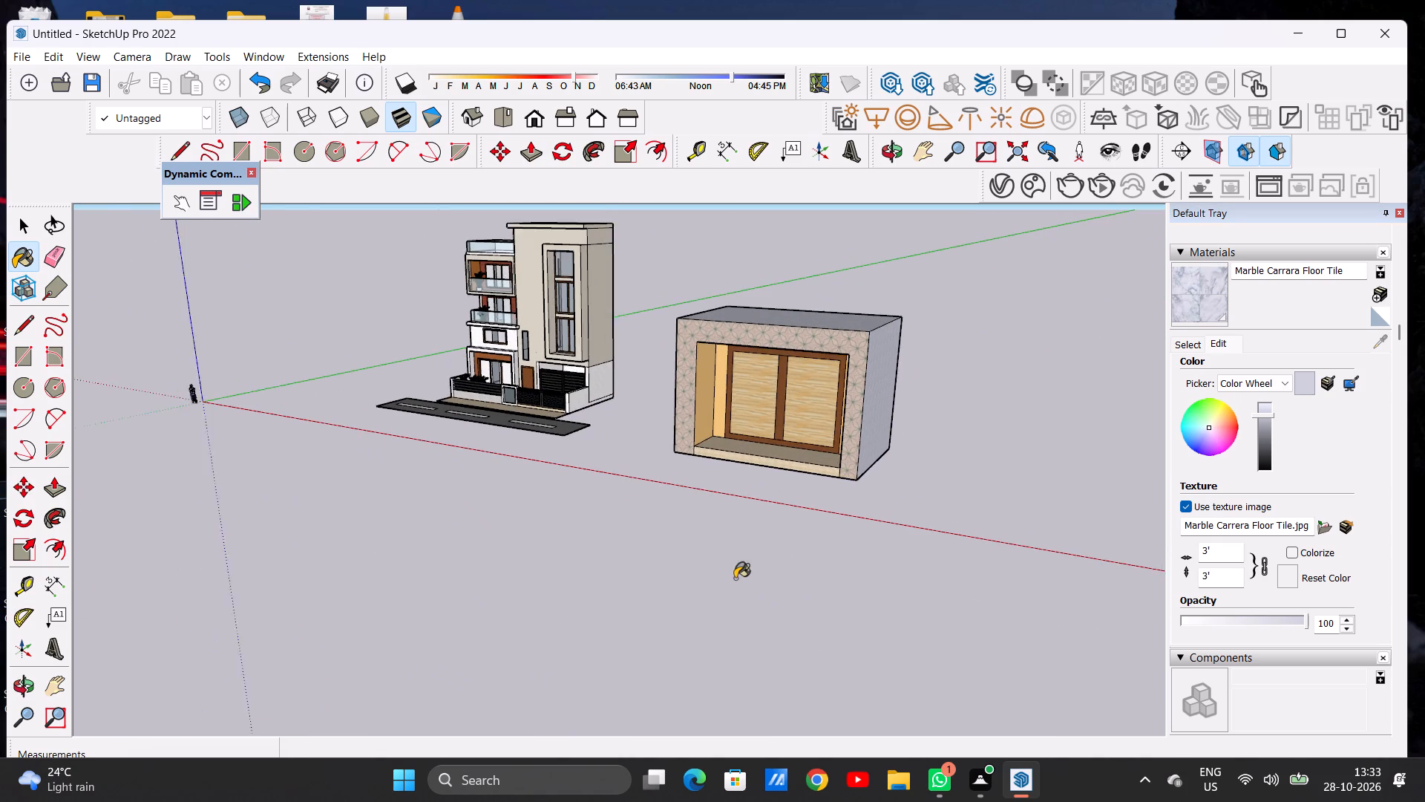
scroll(662, 365, "down", 1)
scroll(662, 365, "up", 5)
middle_click_drag(672, 390, 839, 394)
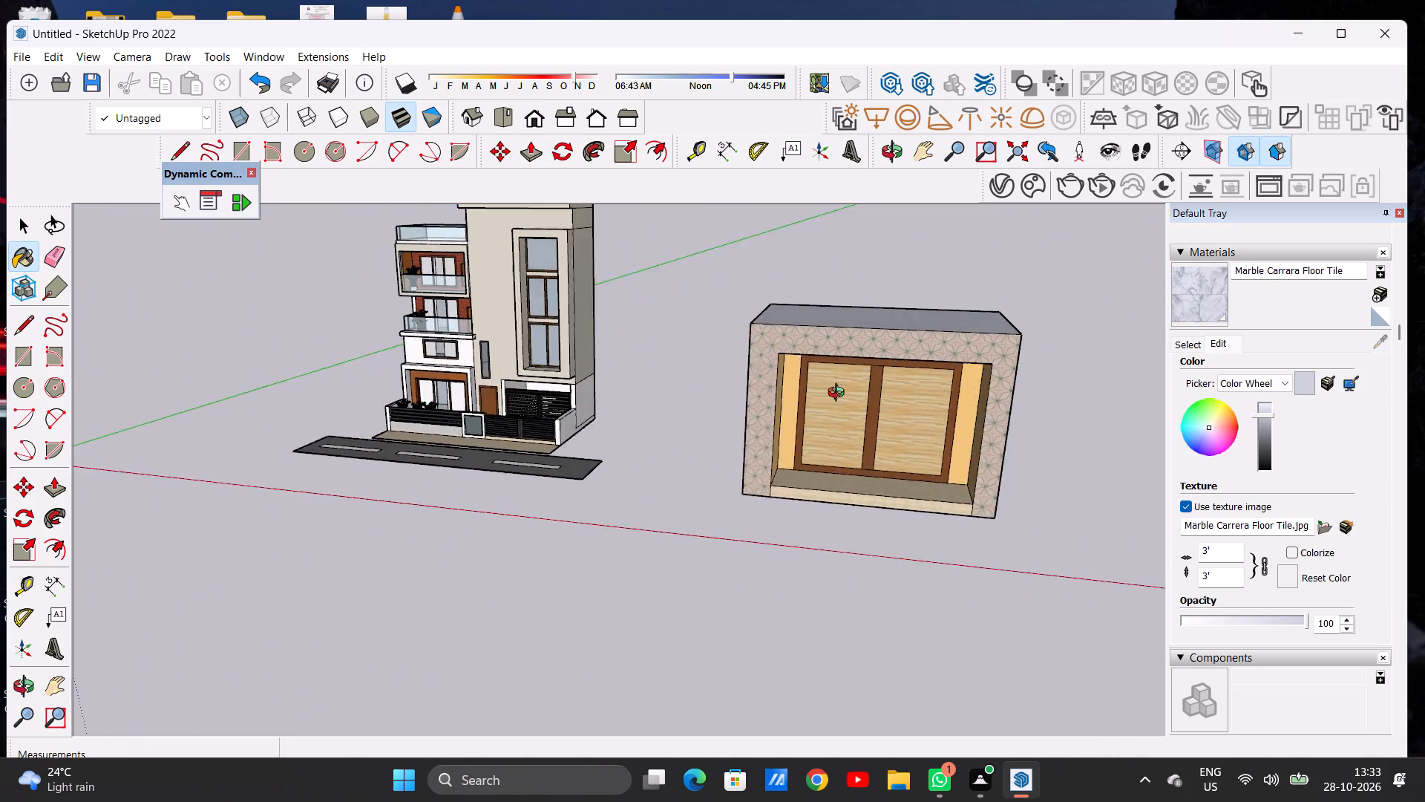
middle_click_drag(839, 394, 927, 396)
scroll(825, 368, "up", 2)
scroll(825, 368, "down", 1)
scroll(825, 368, "up", 5)
left_click(813, 364)
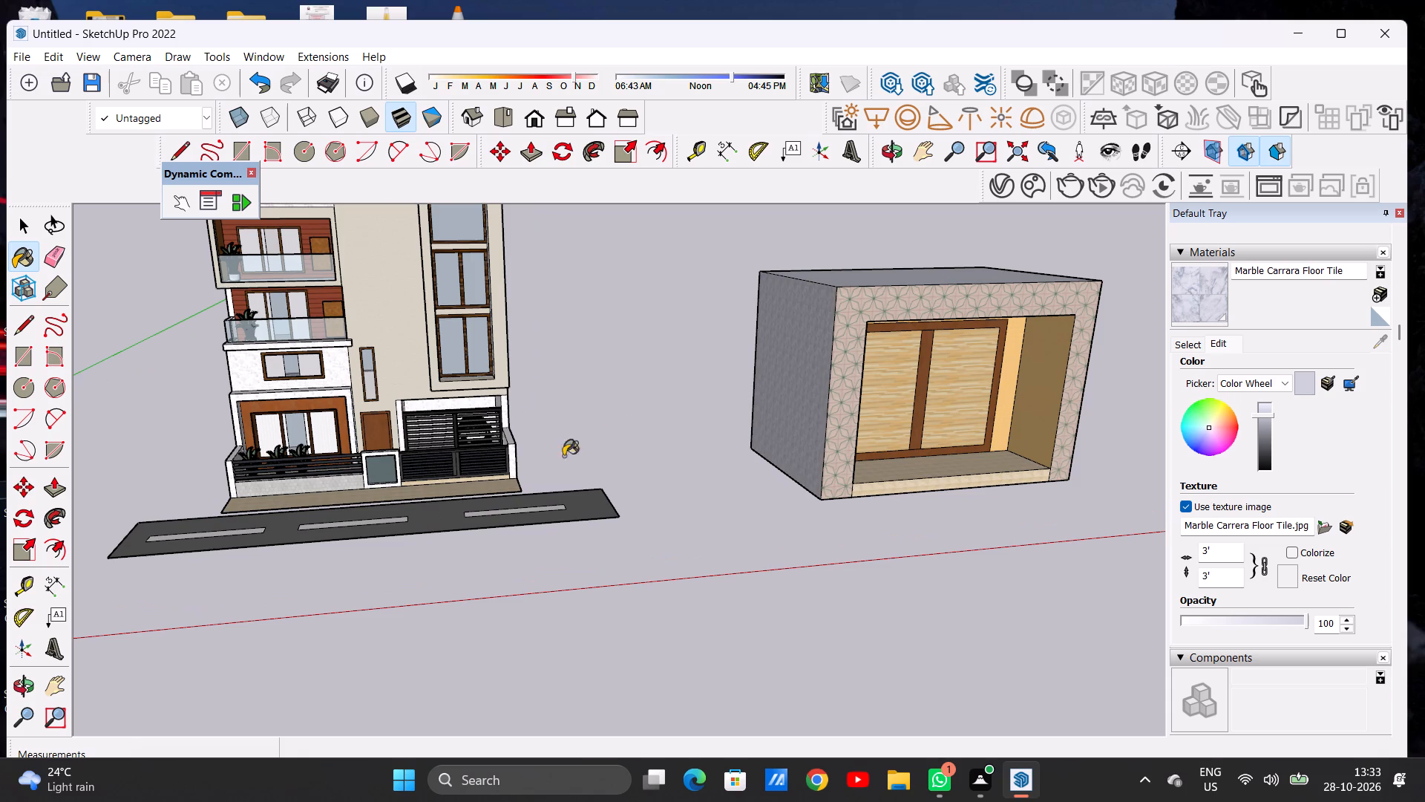
Examine the fully tiled box beside the house from the front, above and below.
scroll(541, 467, "down", 6)
scroll(444, 525, "down", 5)
scroll(787, 461, "up", 6)
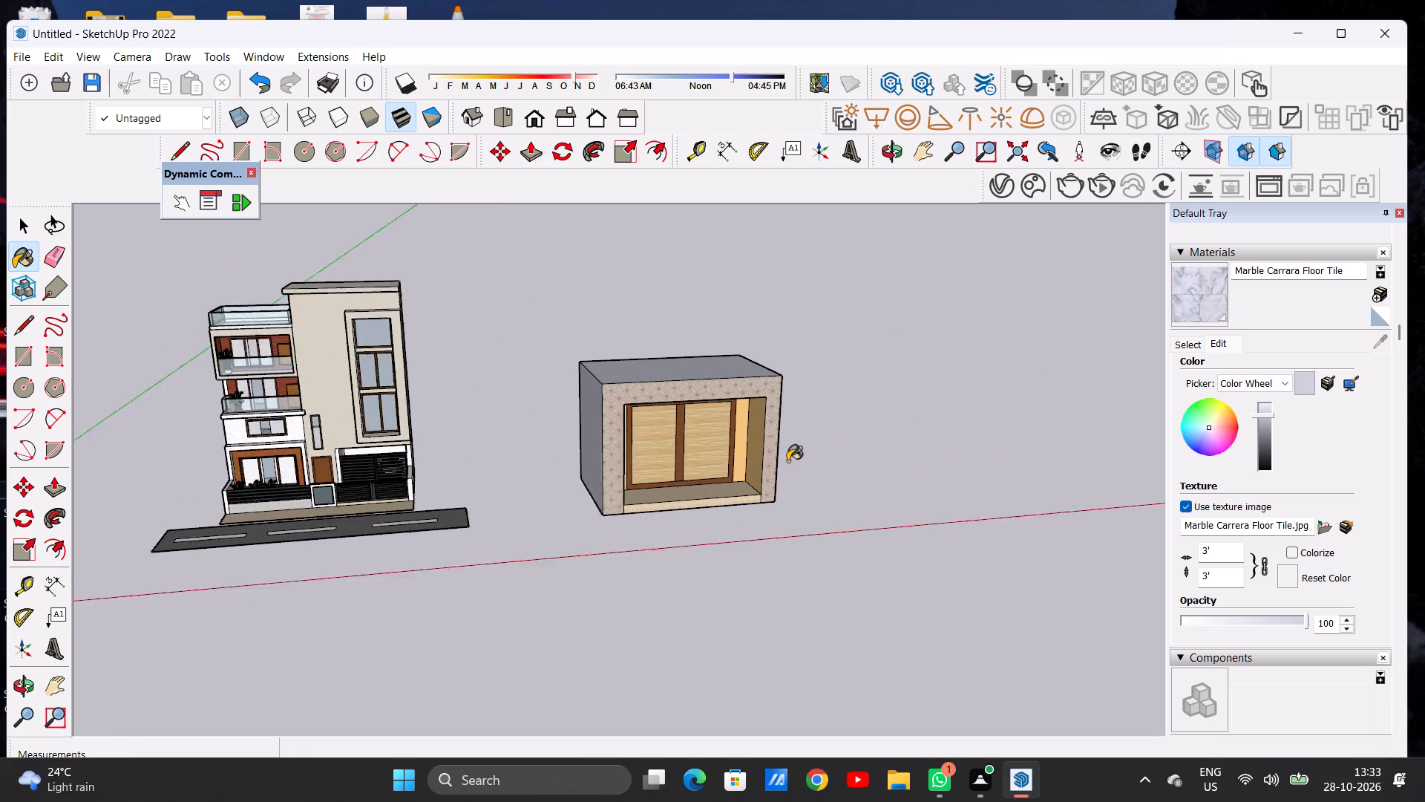
scroll(787, 461, "up", 2)
middle_click_drag(755, 469, 629, 452)
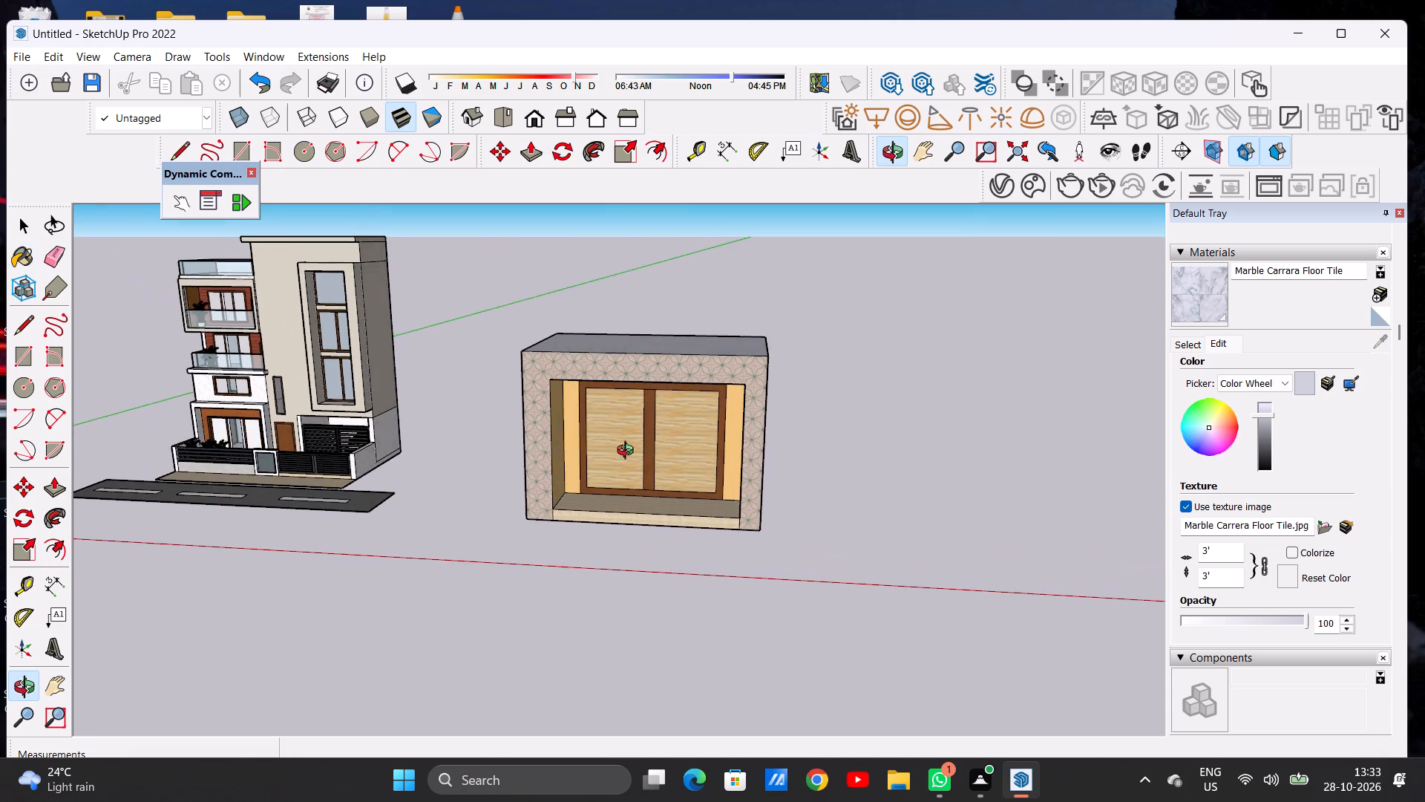
middle_click_drag(629, 452, 649, 403)
middle_click_drag(664, 506, 669, 341)
middle_click_drag(669, 341, 669, 365)
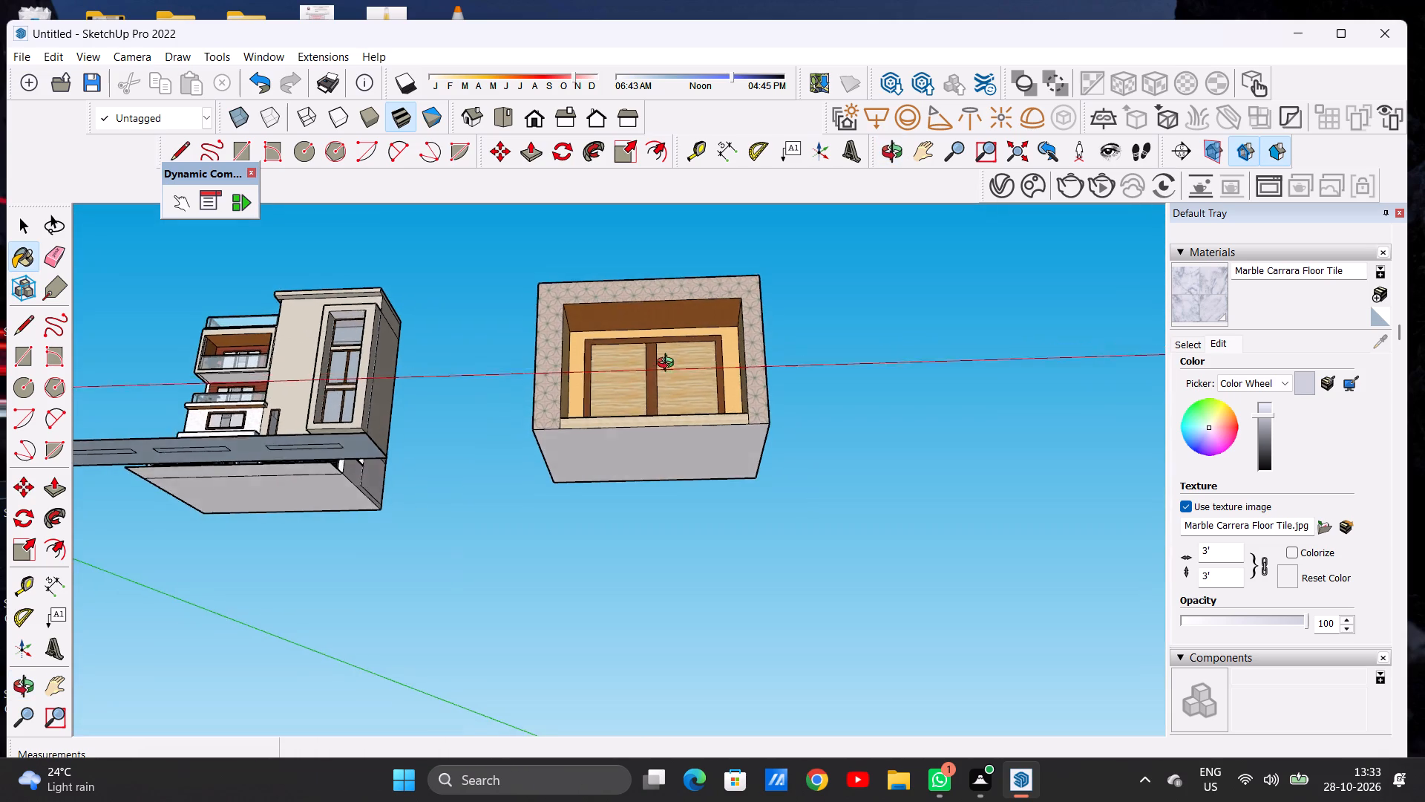
middle_click_drag(669, 365, 657, 572)
scroll(630, 454, "up", 2)
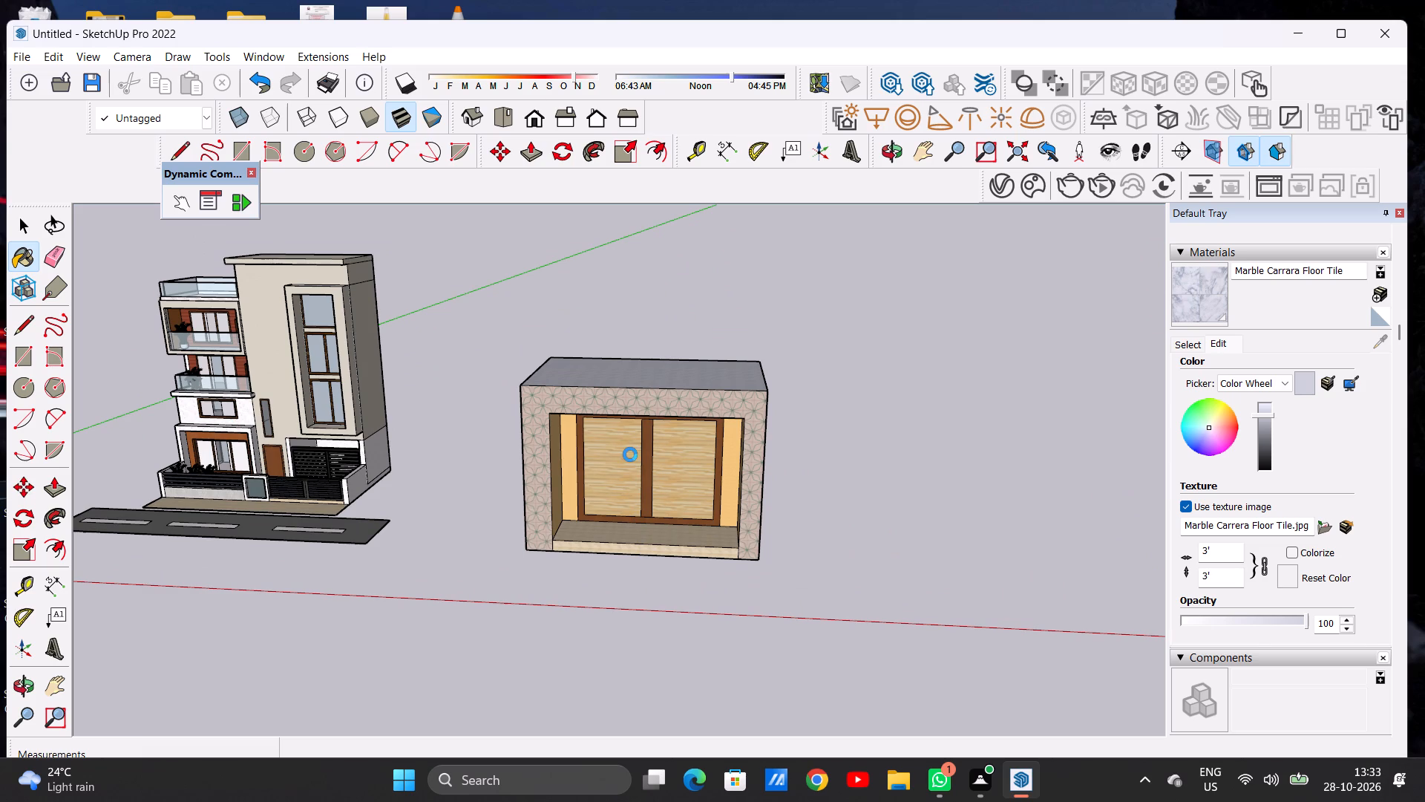
scroll(630, 454, "up", 4)
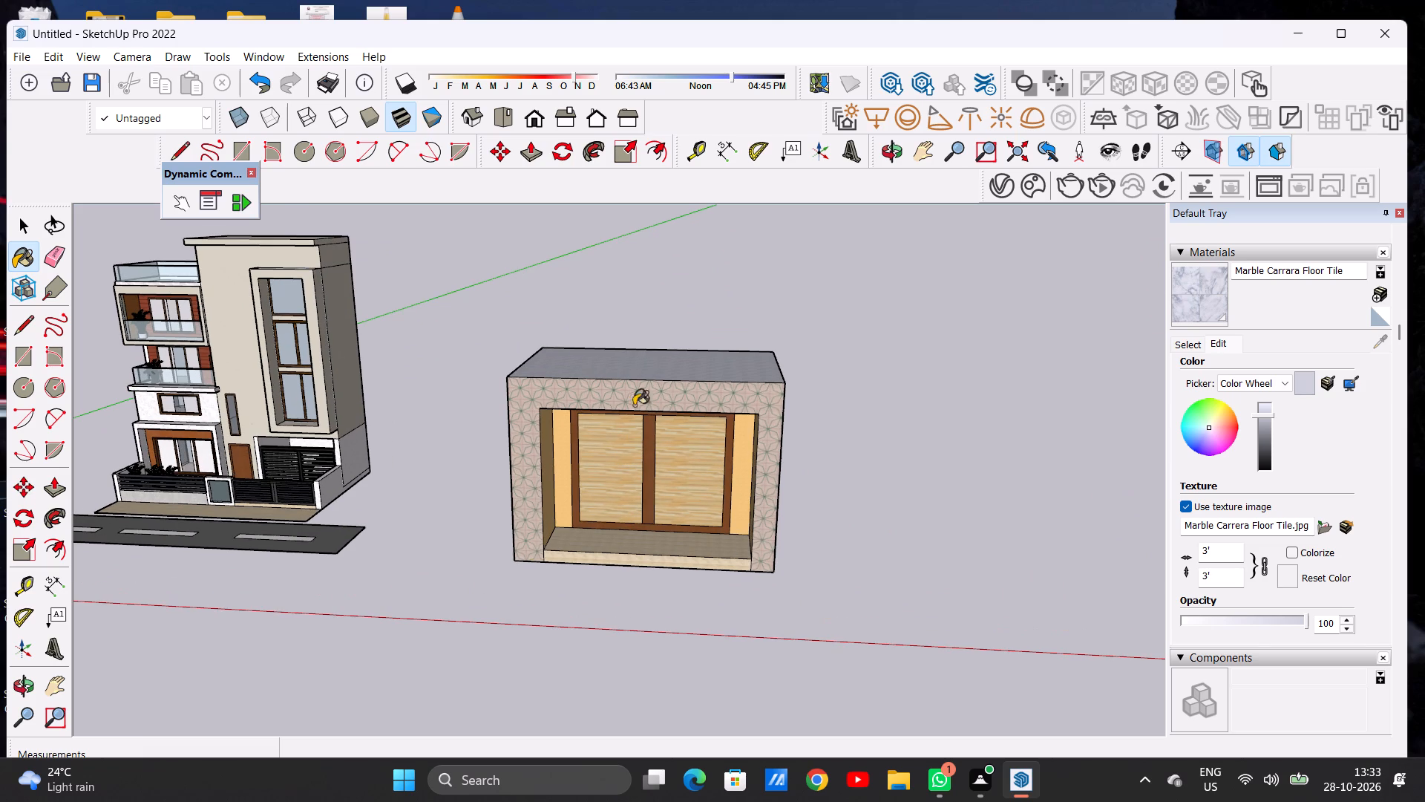
Examine the front of the box and its recessed two-panel window.
middle_click_drag(646, 491, 642, 431)
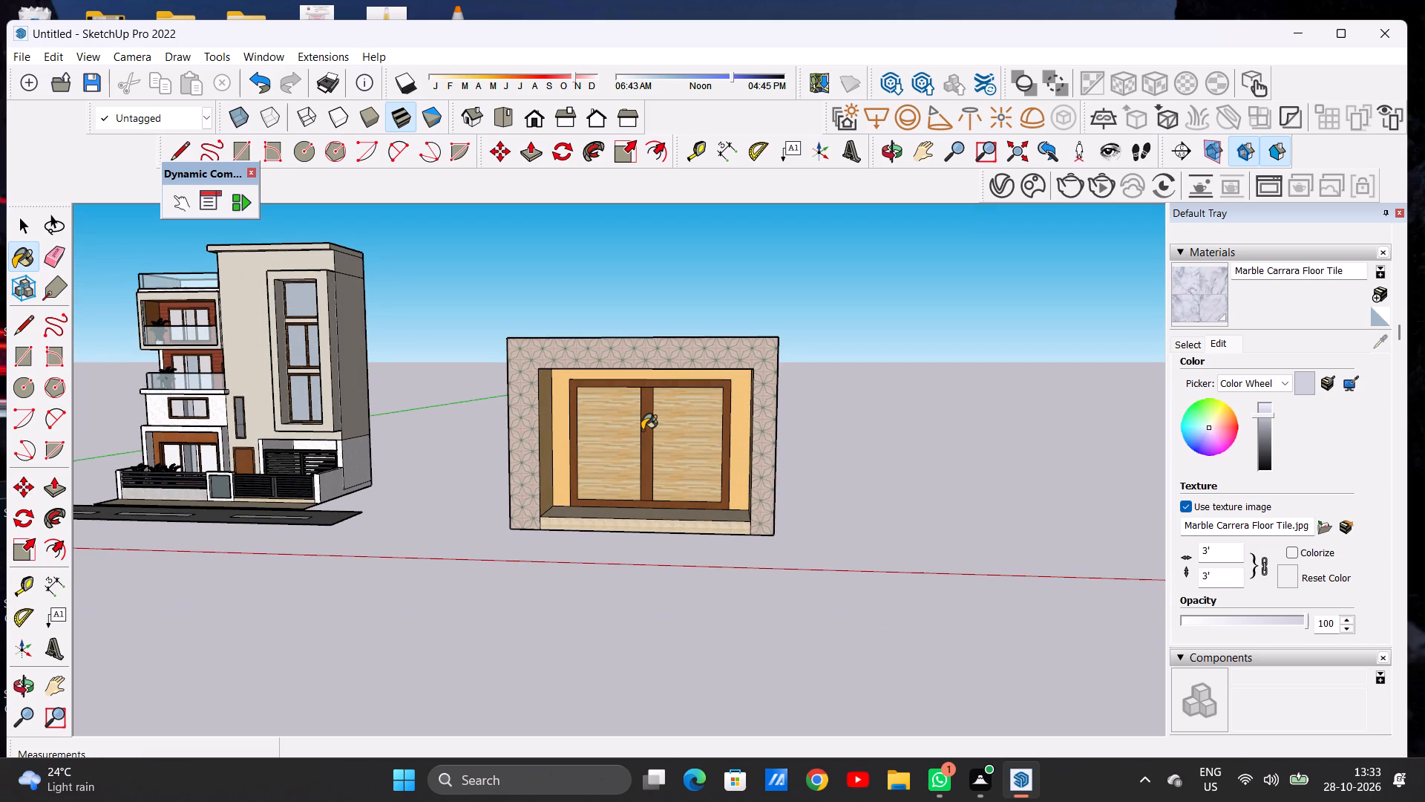
key("space")
type("B")
scroll(844, 382, "down", 3)
scroll(754, 400, "up", 6)
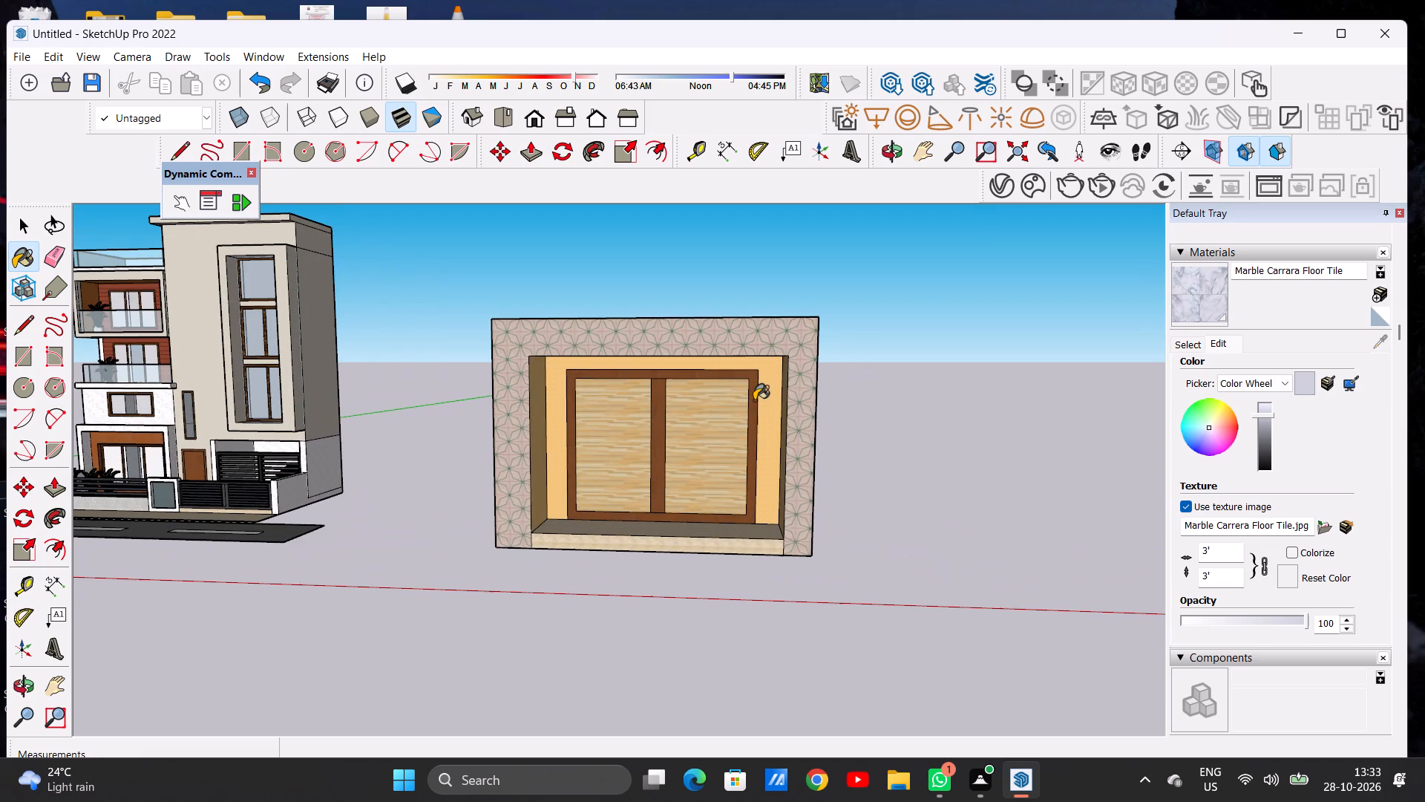
key("space")
scroll(677, 401, "up", 4)
middle_click_drag(670, 432, 671, 397)
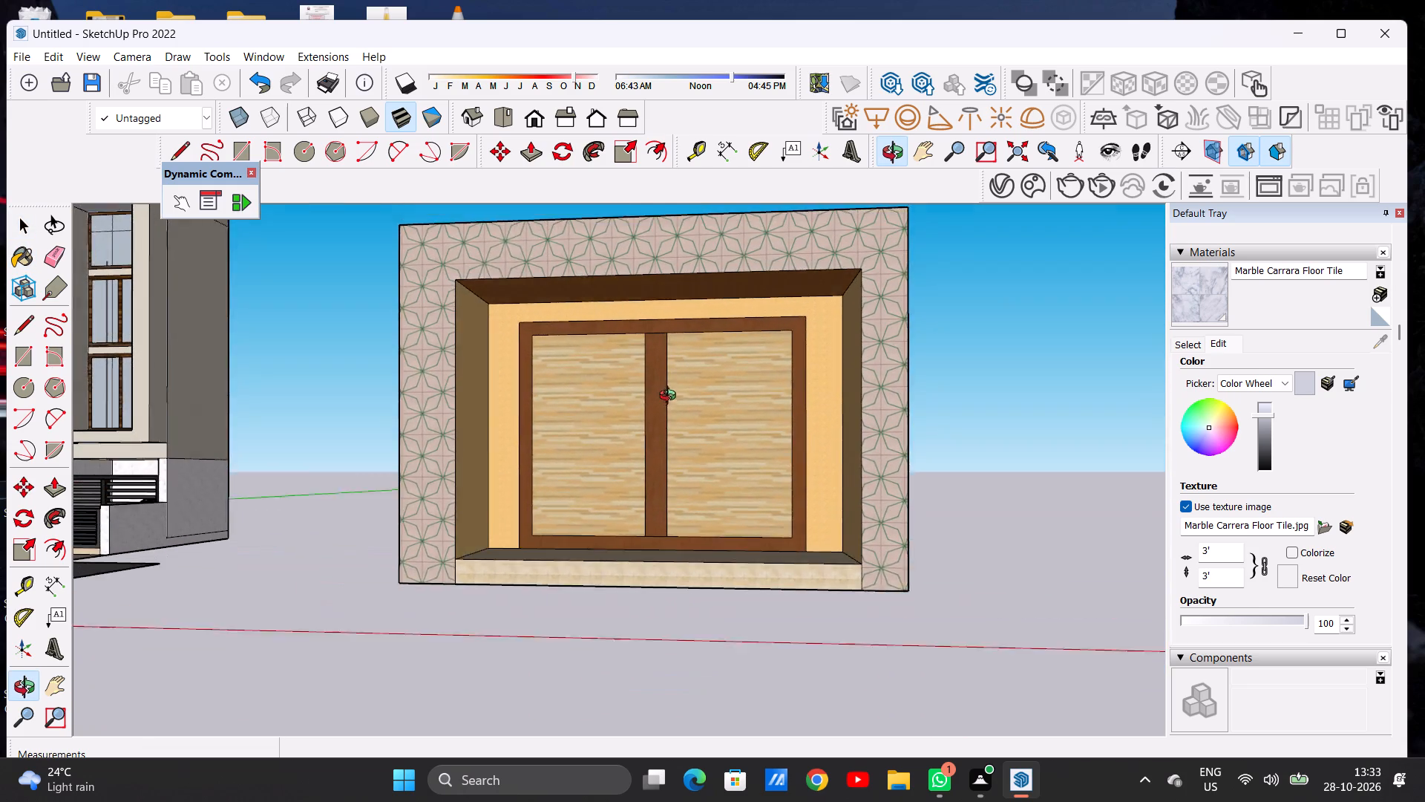
middle_click_drag(671, 397, 678, 419)
scroll(669, 428, "down", 5)
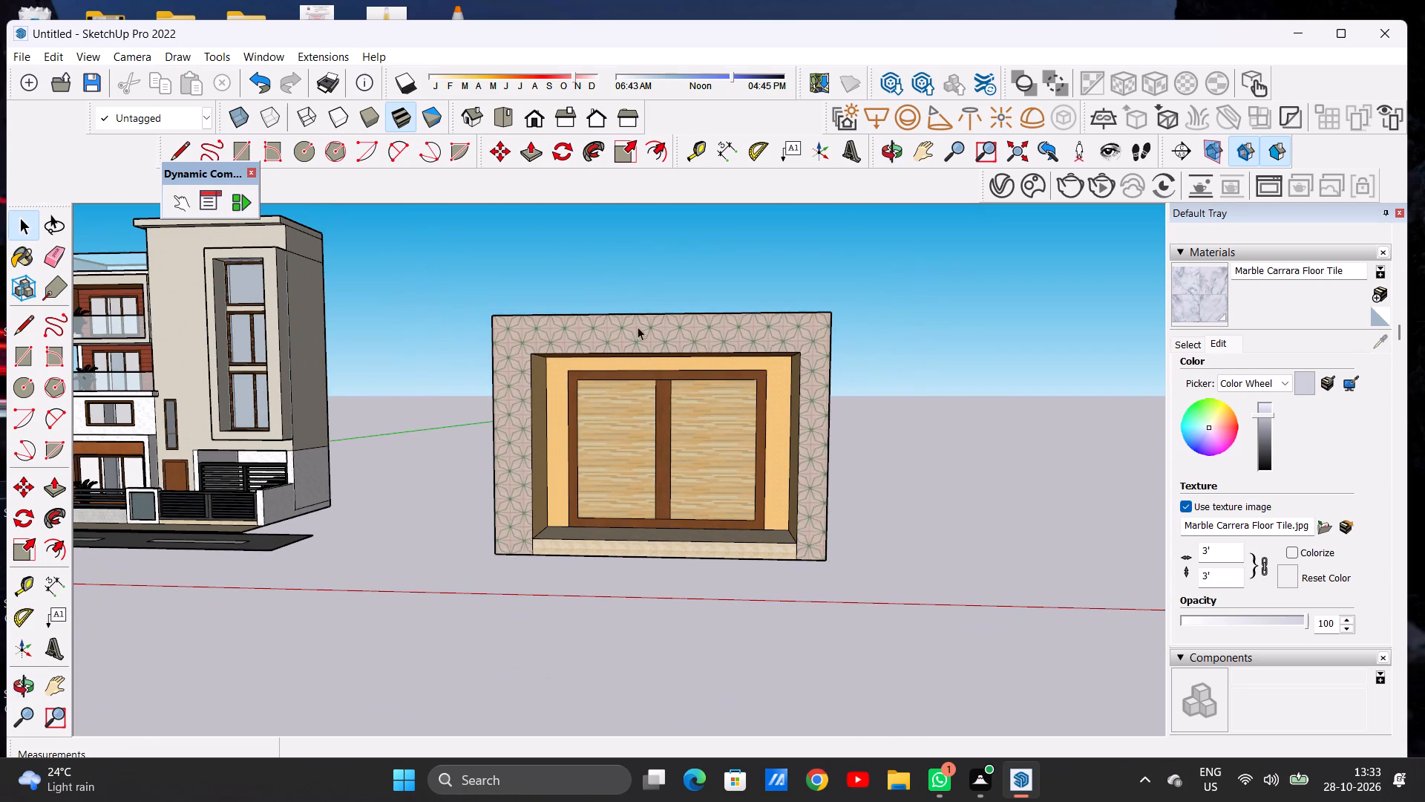
scroll(638, 327, "up", 6)
scroll(638, 327, "down", 2)
Paint the ceiling of the window recess with Quartz Light Grey from the Synthetic Surfaces materials.
middle_click_drag(641, 375, 663, 293)
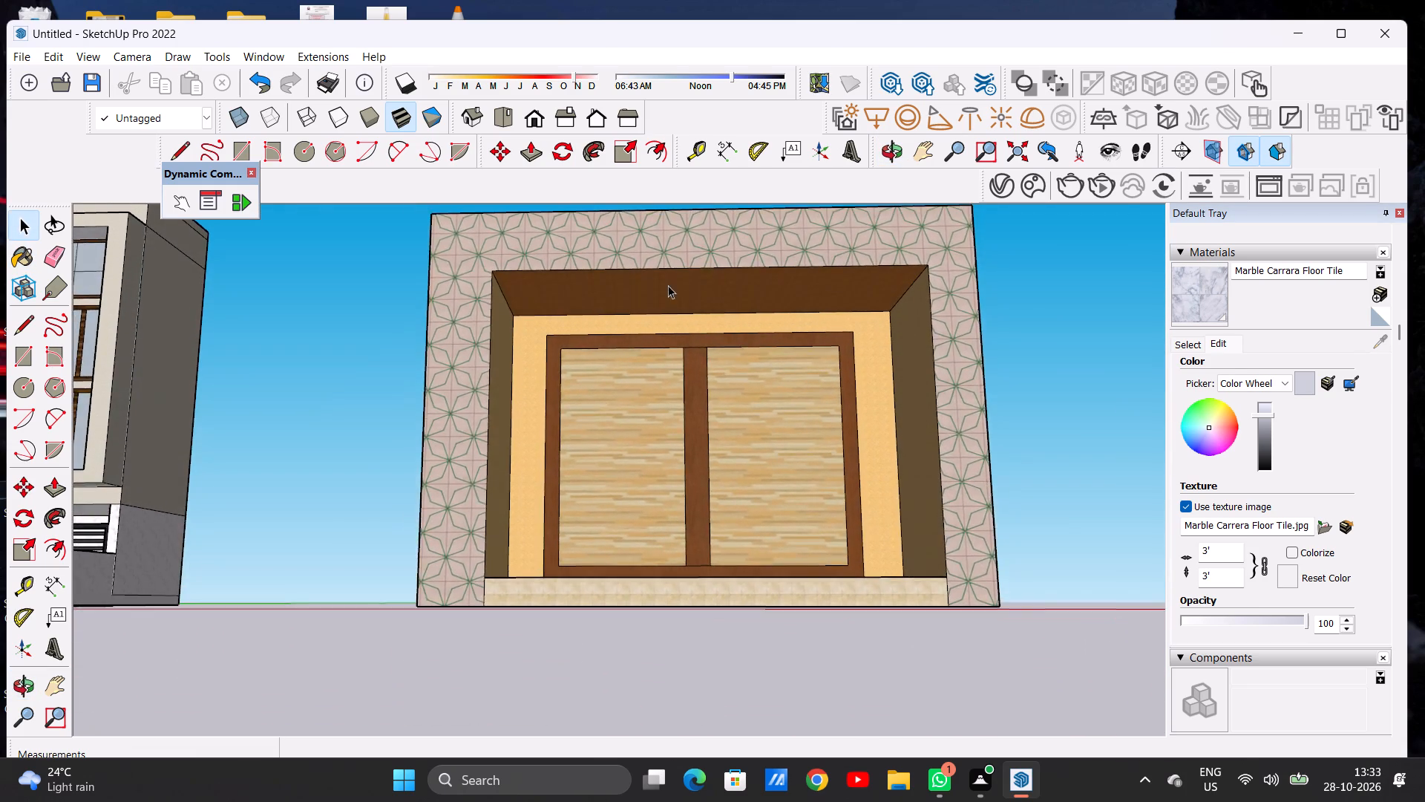
scroll(693, 283, "up", 4)
middle_click_drag(687, 331, 684, 273)
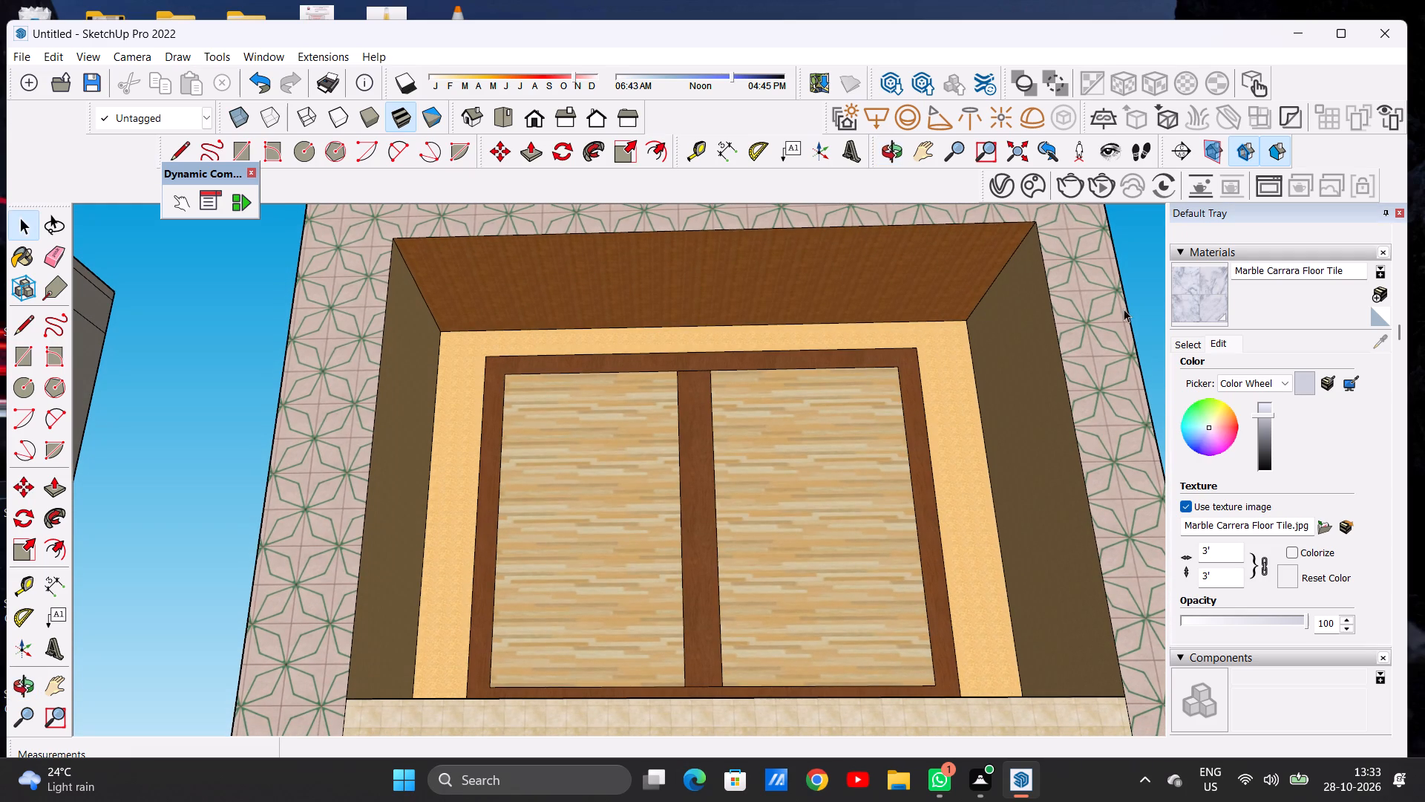
left_click(1185, 345)
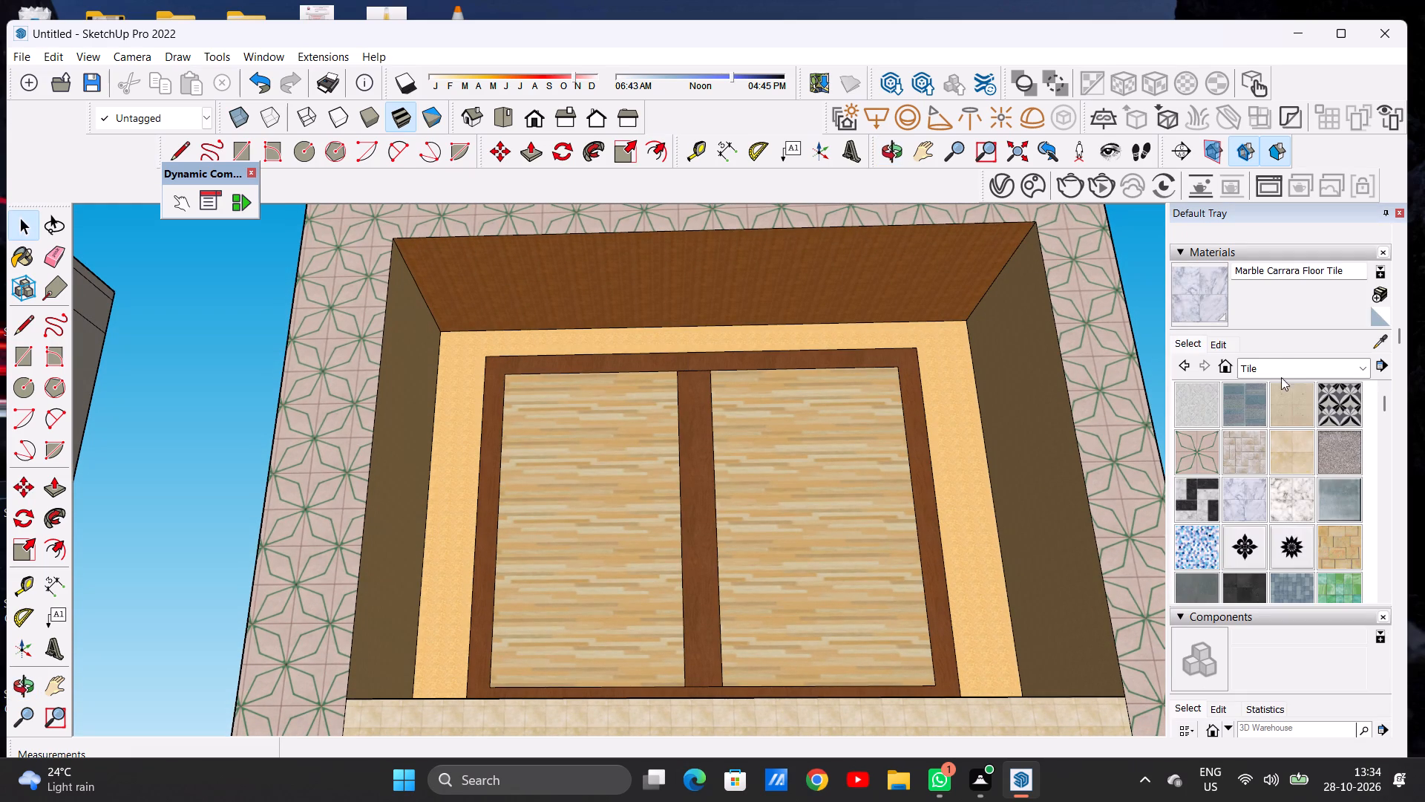
left_click(1266, 365)
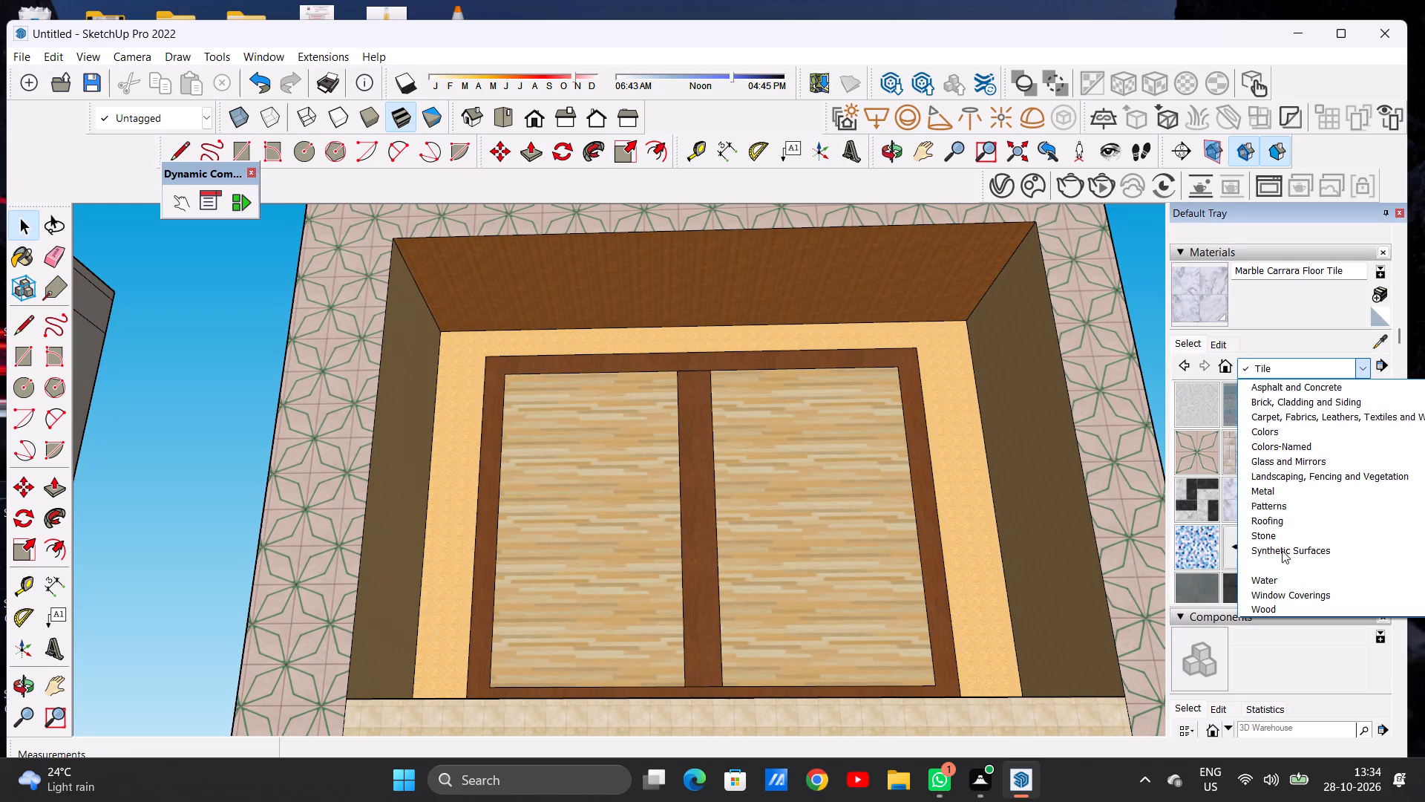
left_click(1282, 550)
left_click(1333, 442)
left_click(884, 269)
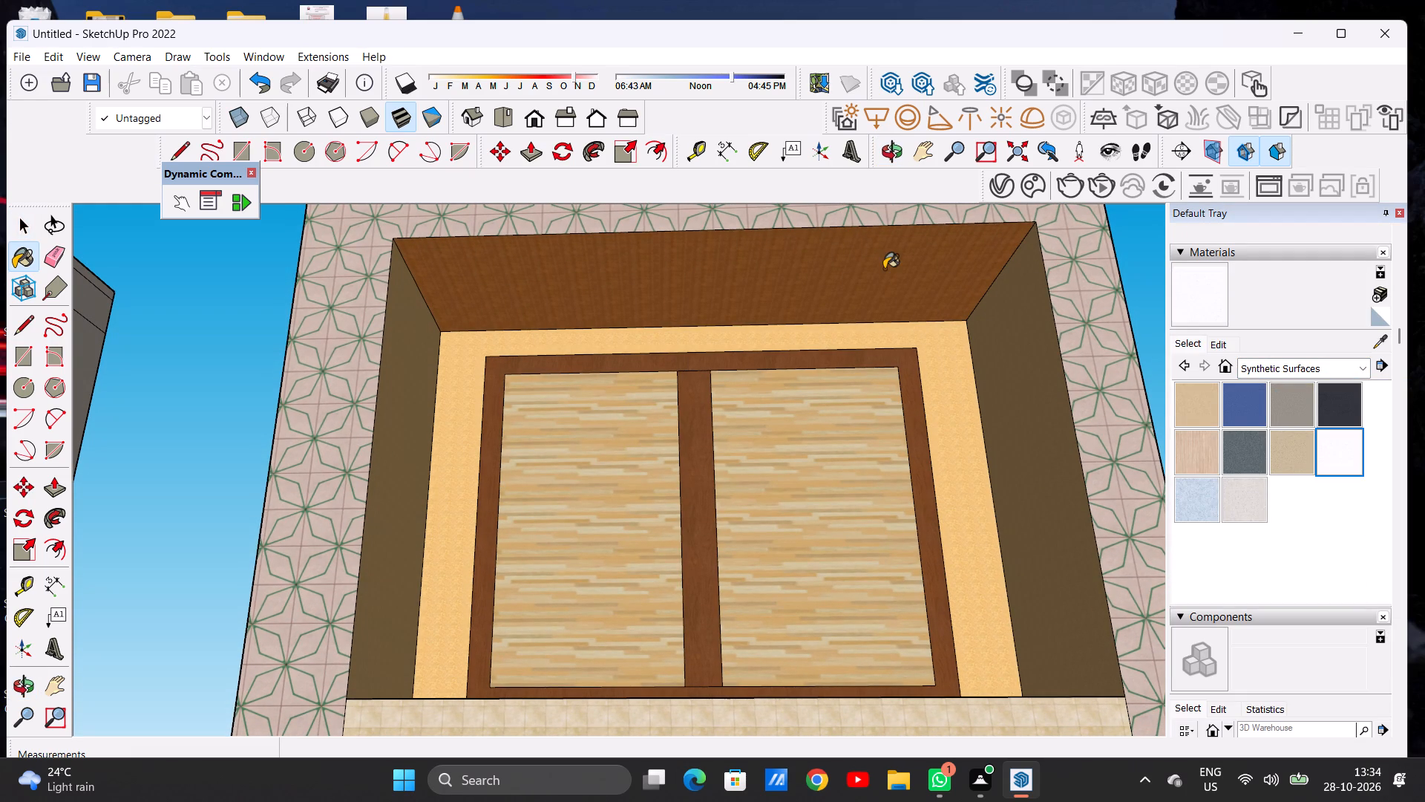
key("space")
Draw a circle with a radius of about 1' 7" on the recess ceiling, near its end closest to the house.
scroll(953, 332, "down", 4)
middle_click_drag(771, 357, 748, 386)
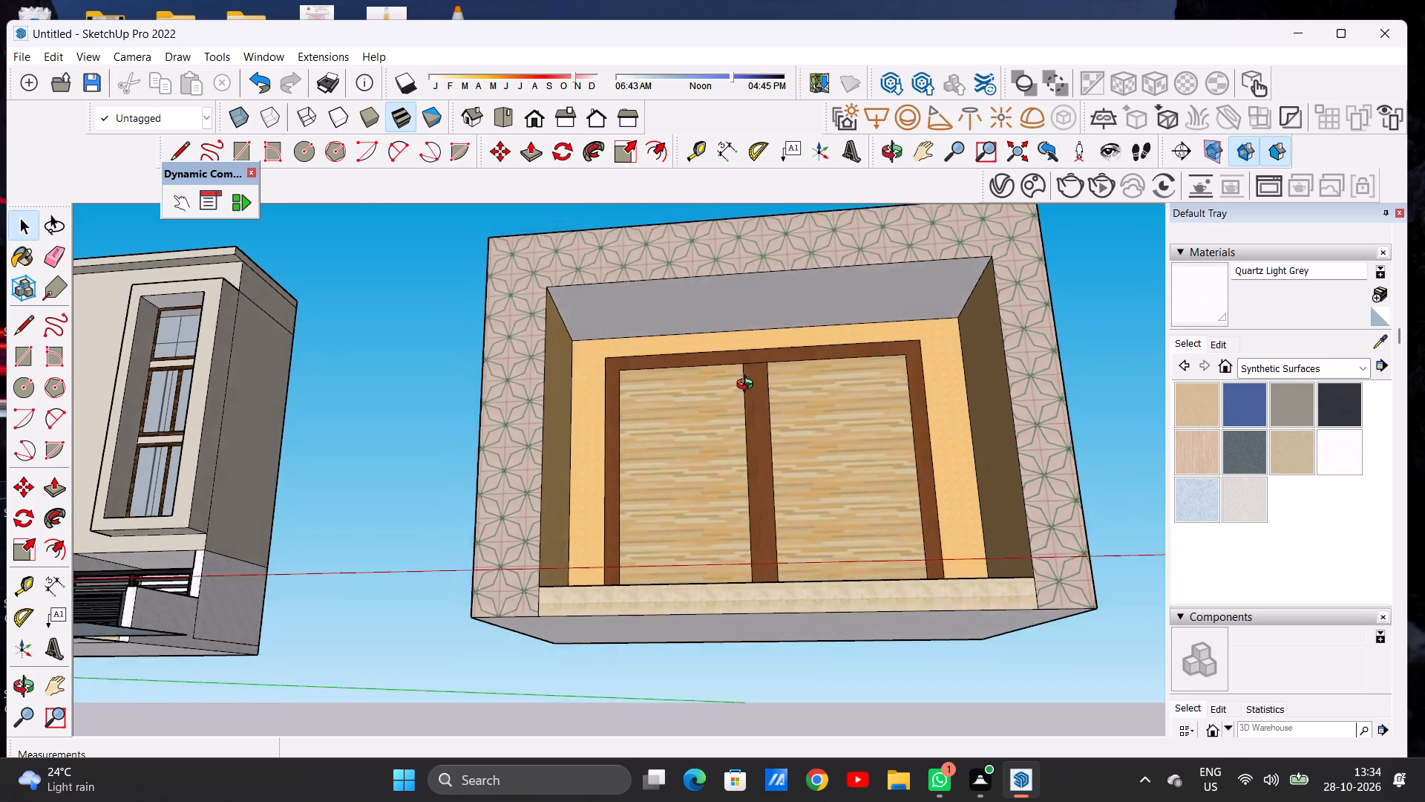
middle_click_drag(748, 386, 753, 391)
scroll(672, 307, "up", 5)
middle_click_drag(653, 334, 672, 309)
key("c")
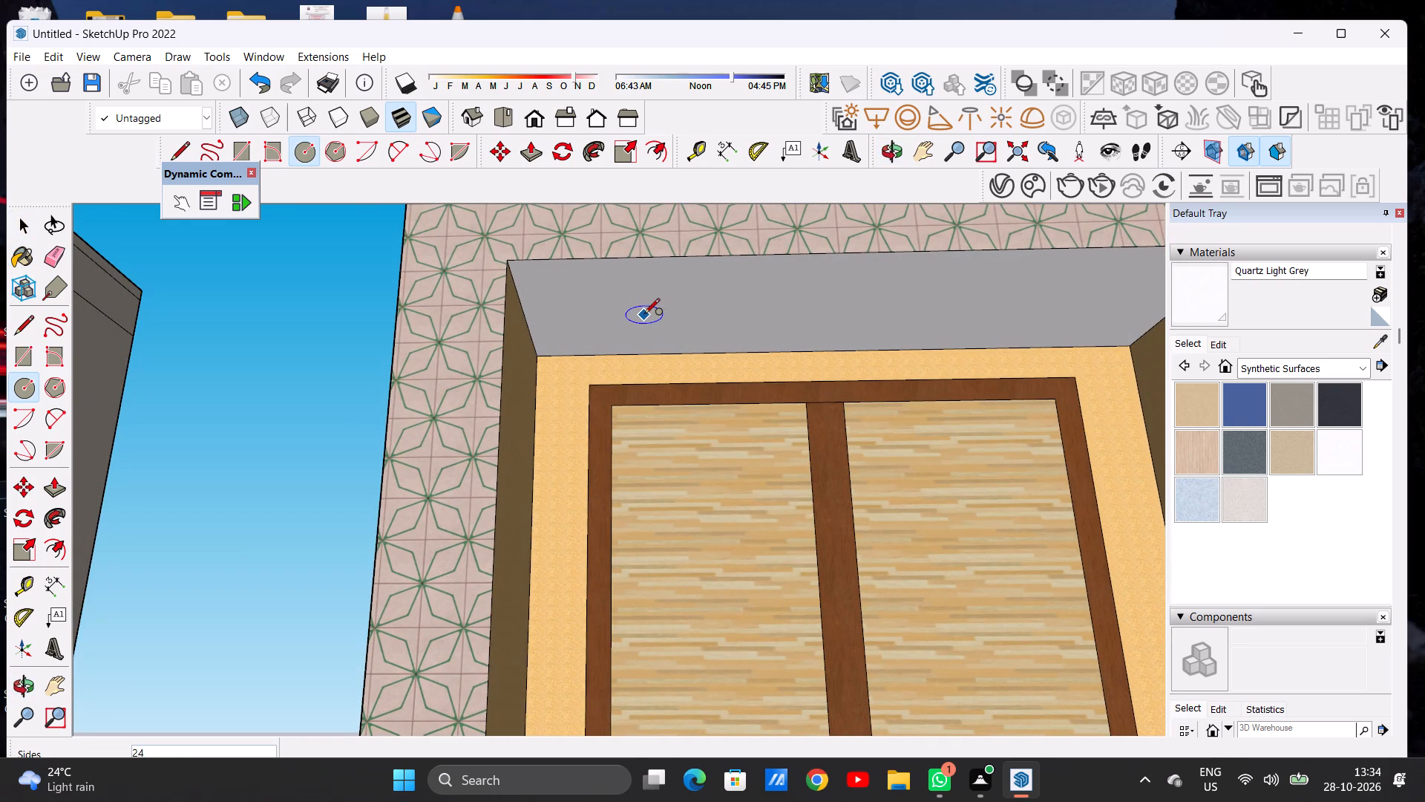
left_click(644, 315)
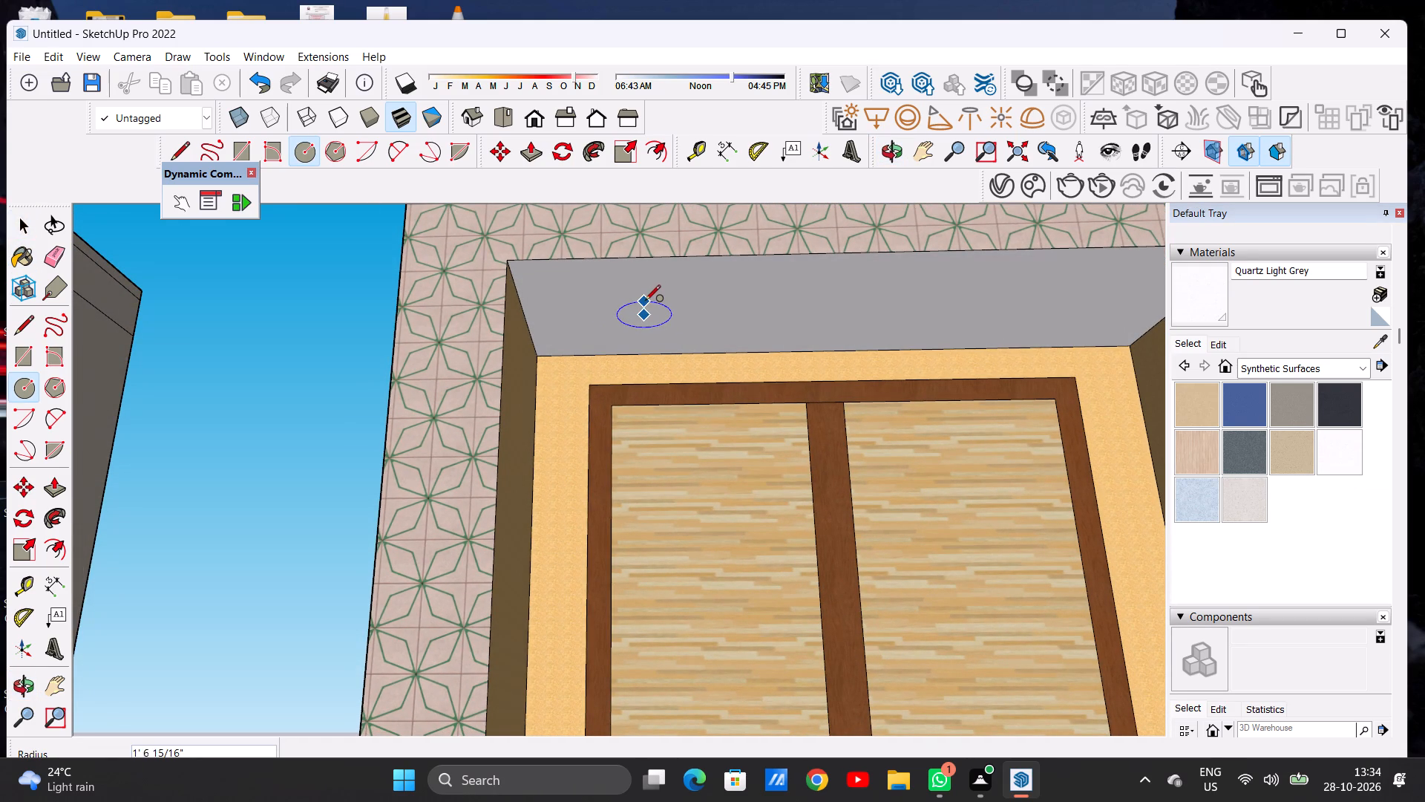
left_click(646, 300)
key("space")
Copy the circle along the recess ceiling to the far end, and copy it again about 12' 2" back to the middle.
double_click(653, 316)
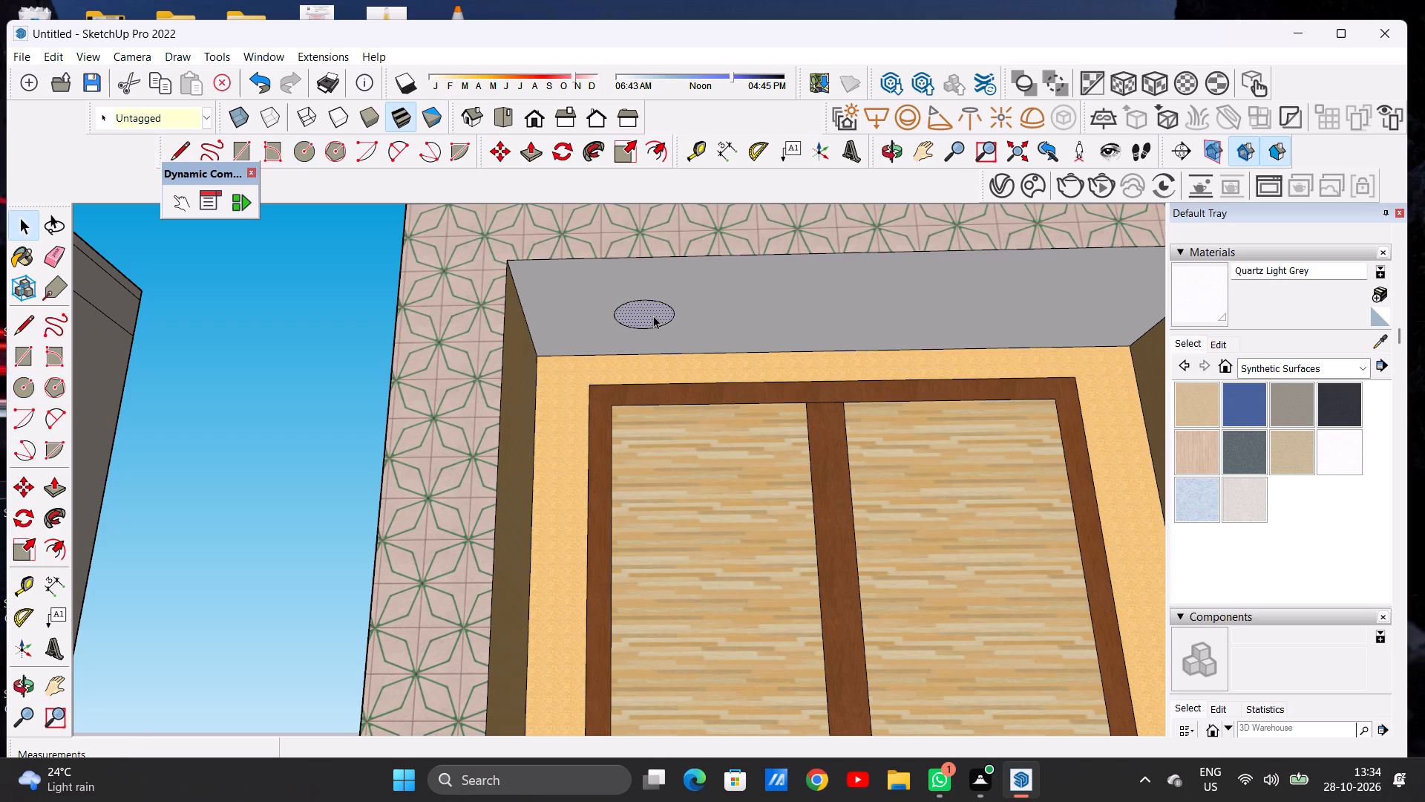
key("m")
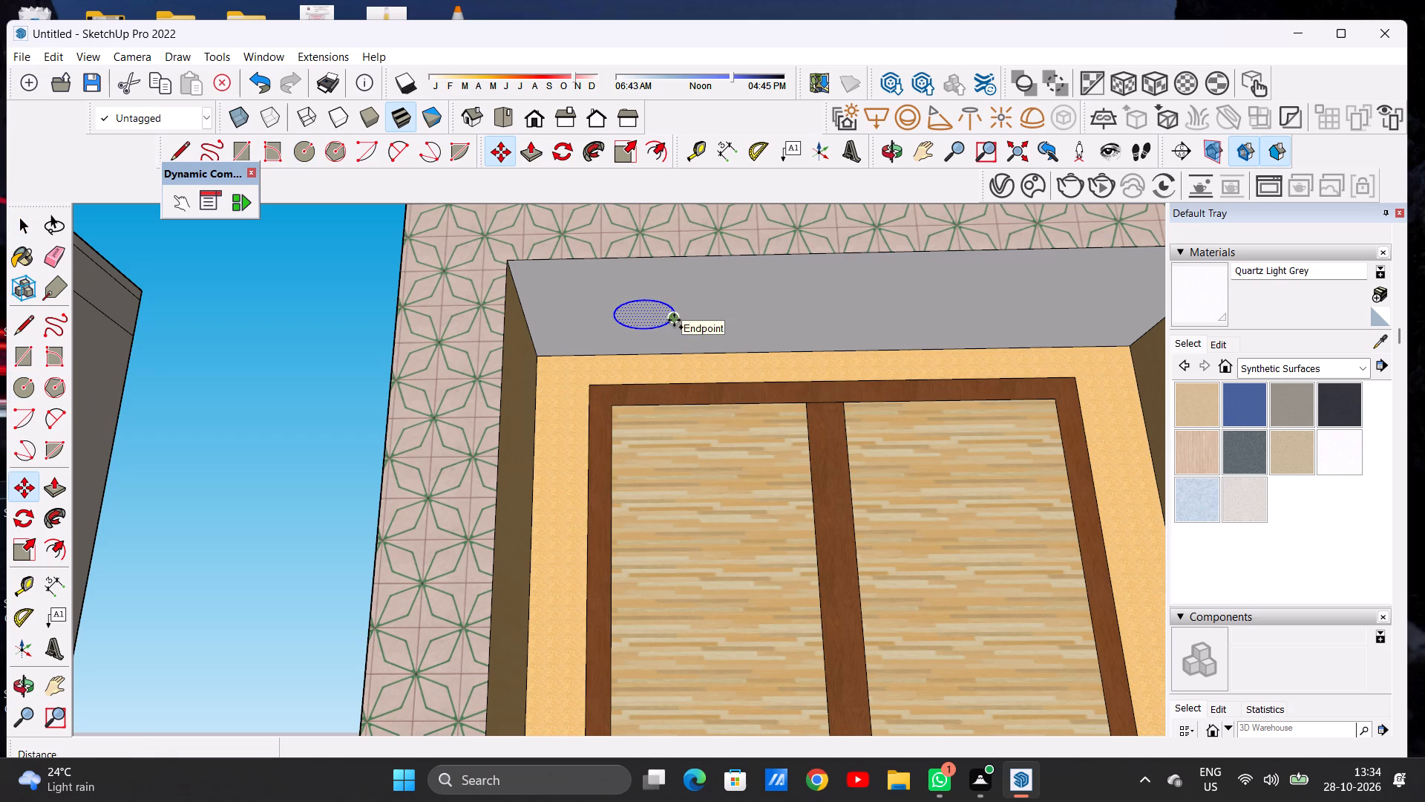
left_click(674, 320)
scroll(617, 325, "down", 6)
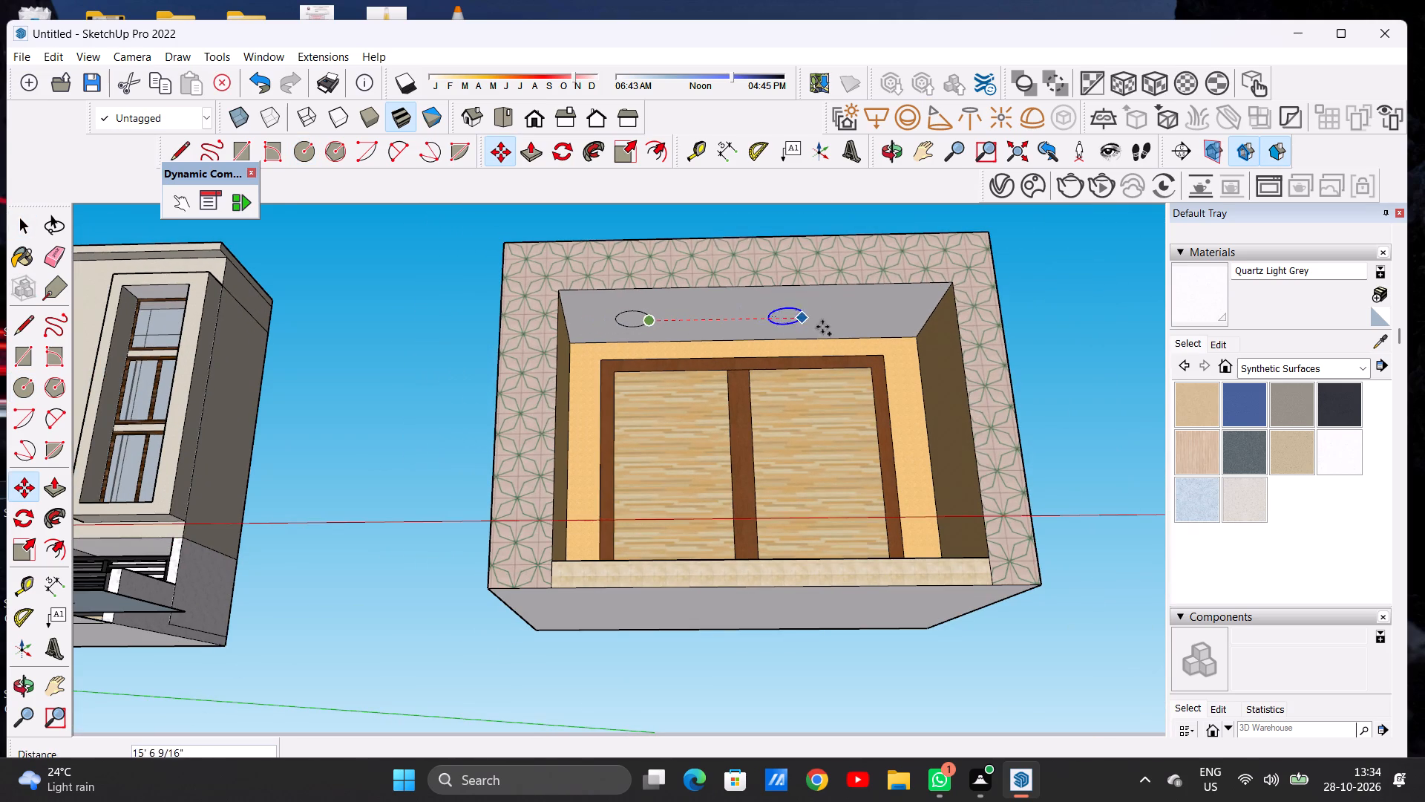
scroll(843, 325, "up", 4)
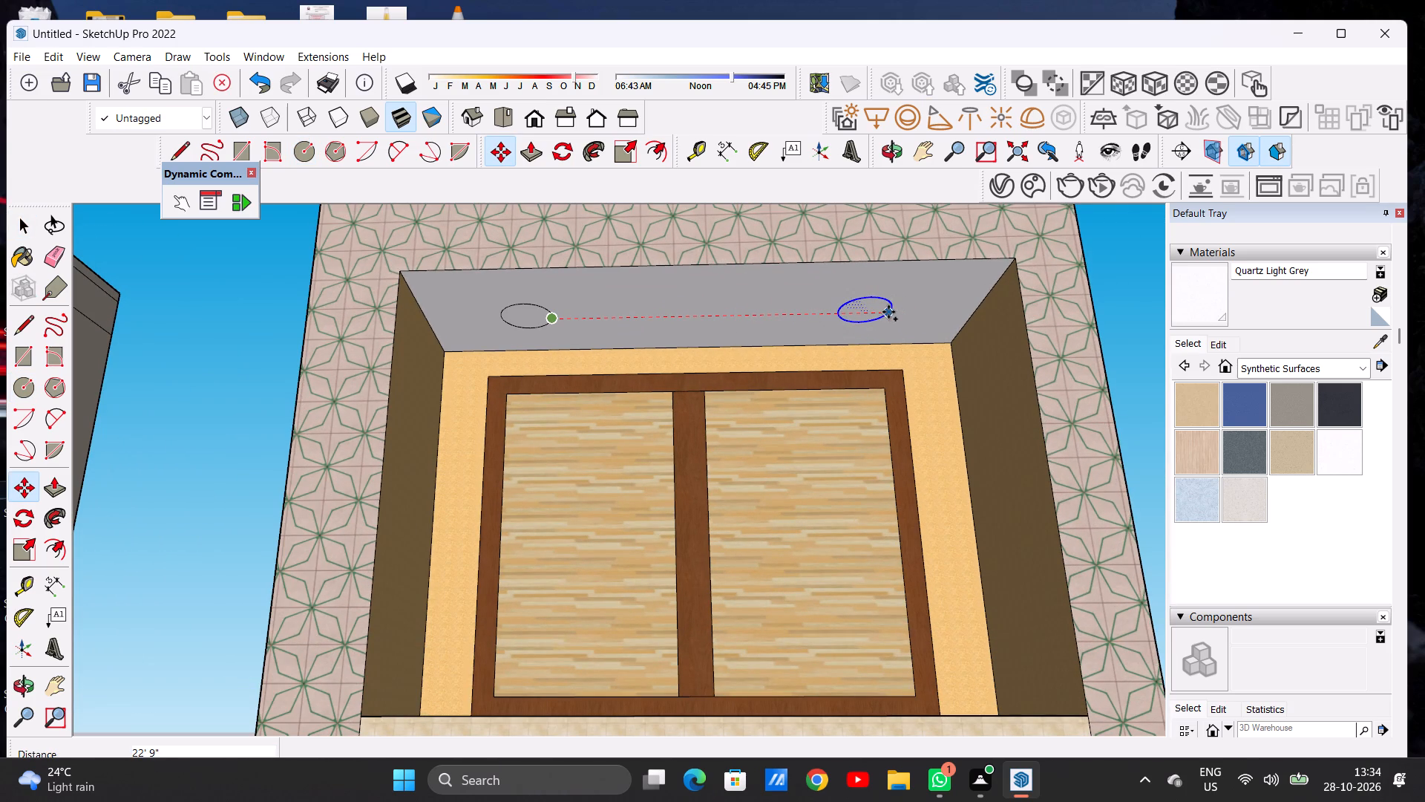
left_click(882, 312)
left_click(879, 312)
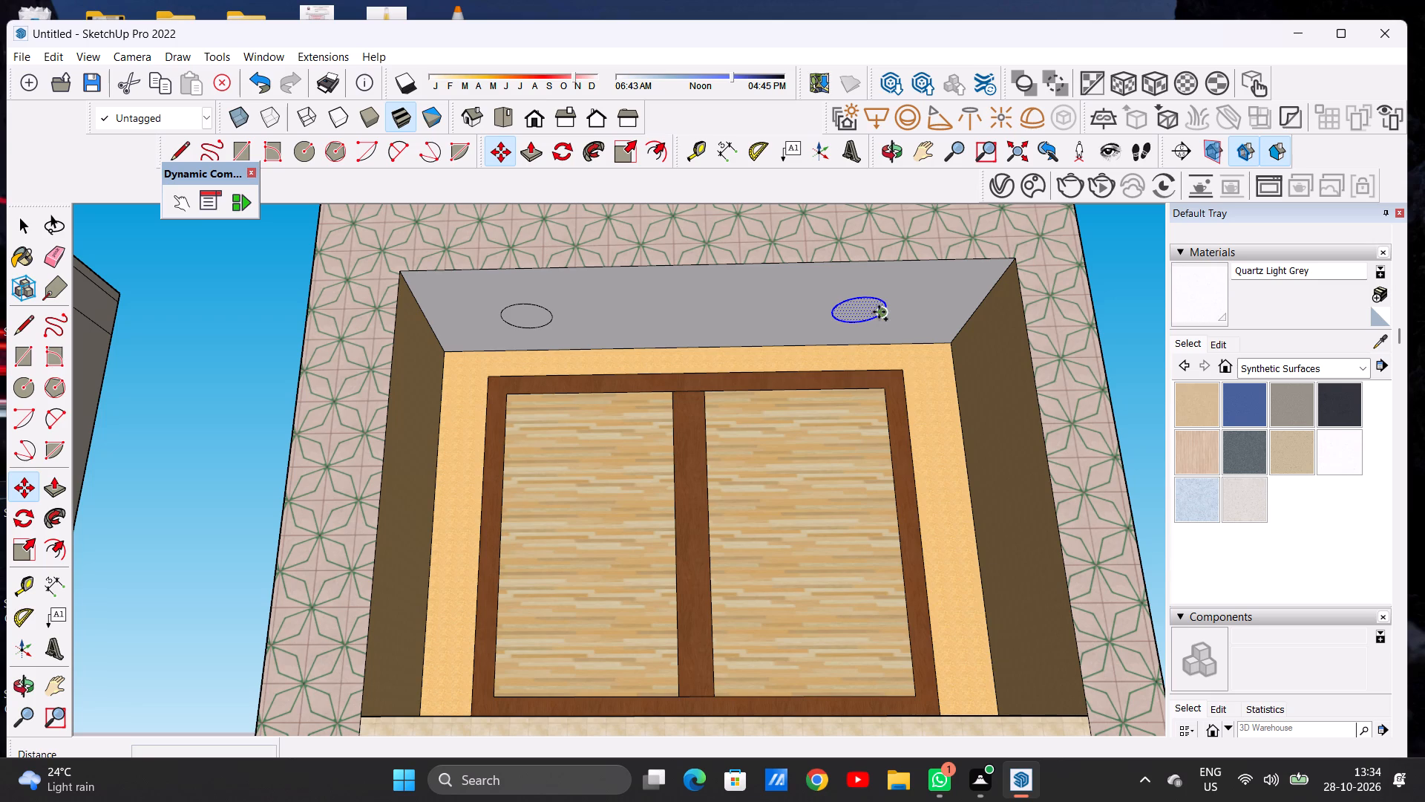
left_click(701, 321)
key("space")
scroll(750, 322, "down", 6)
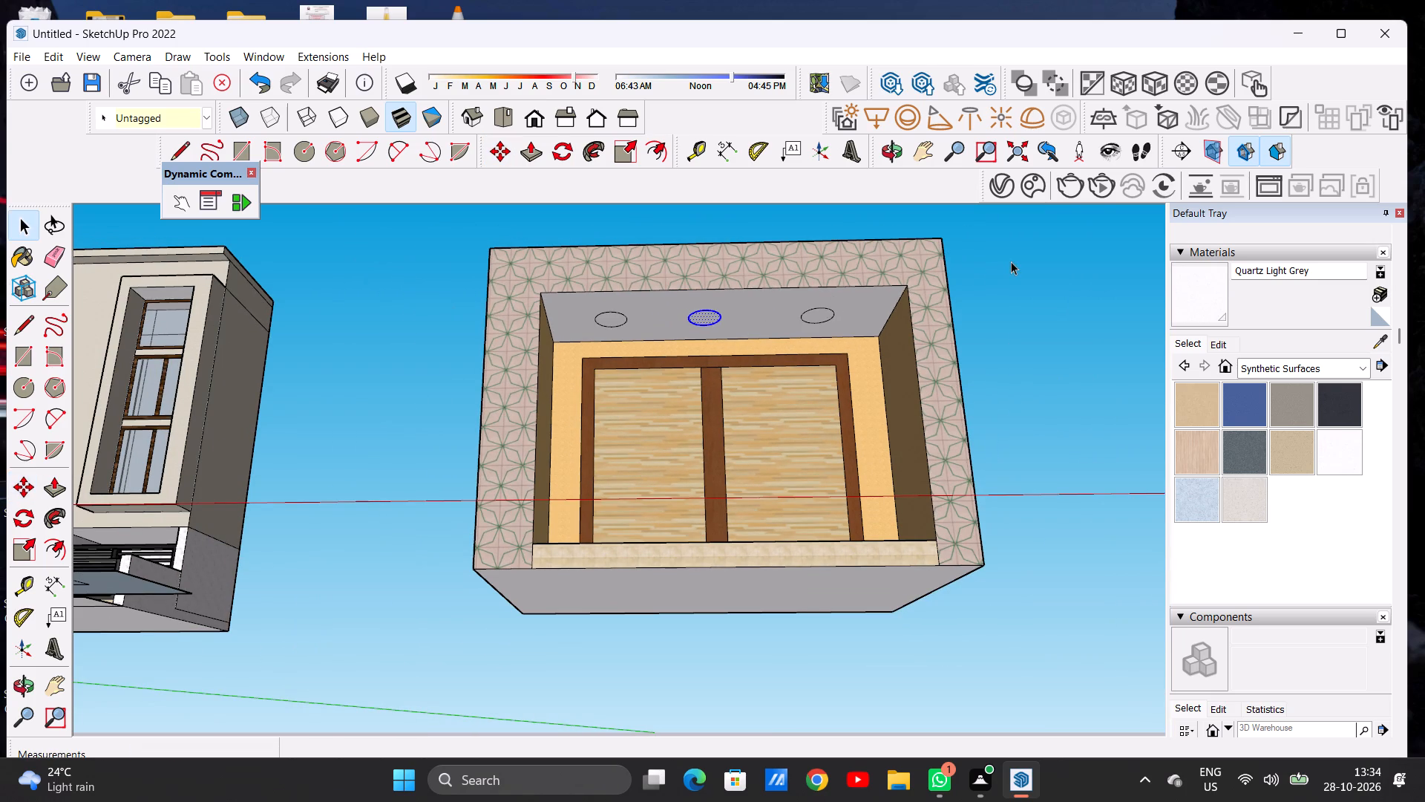
left_click(1011, 261)
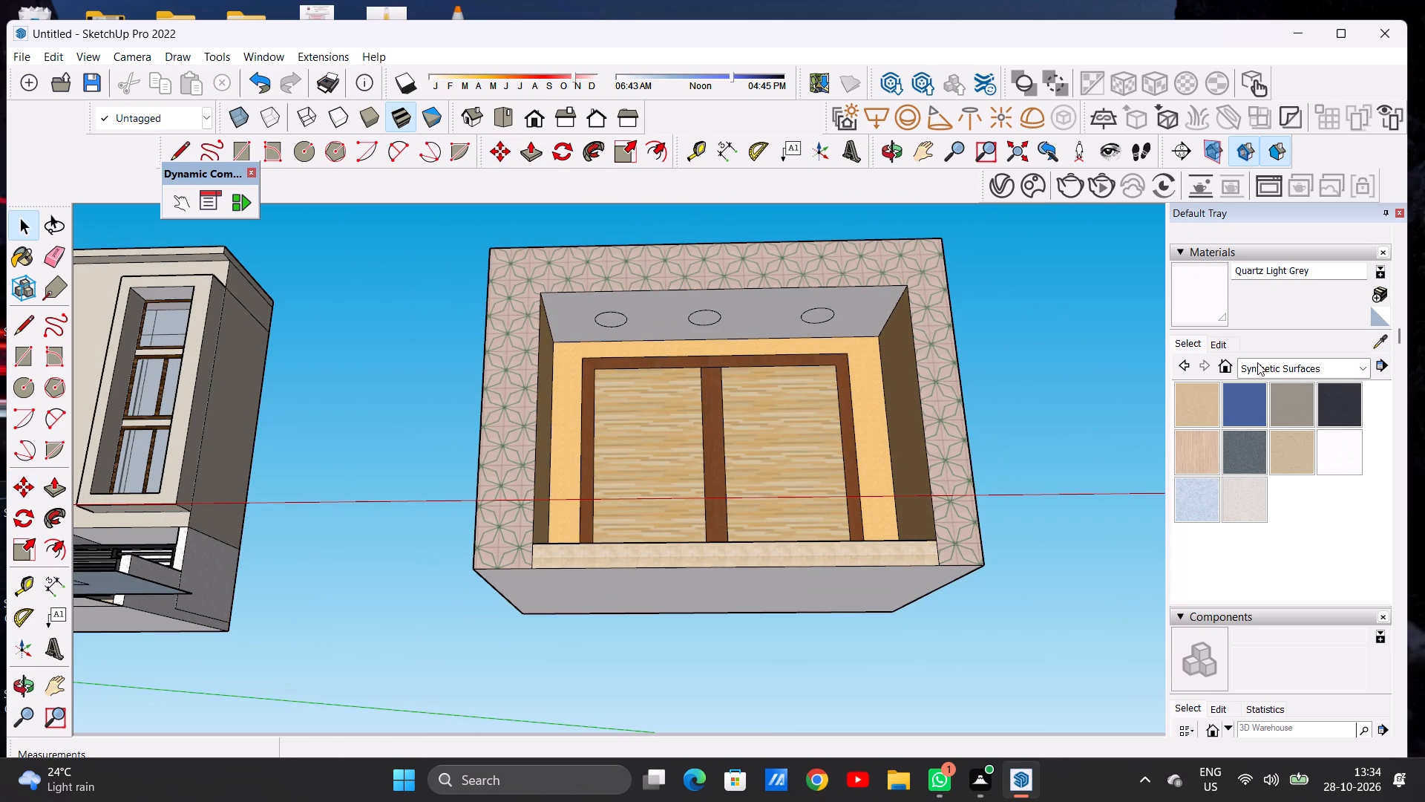
Paint the recess ceiling around the three circles with Wood Bamboo from the Wood materials.
left_click(1257, 362)
left_click(1264, 601)
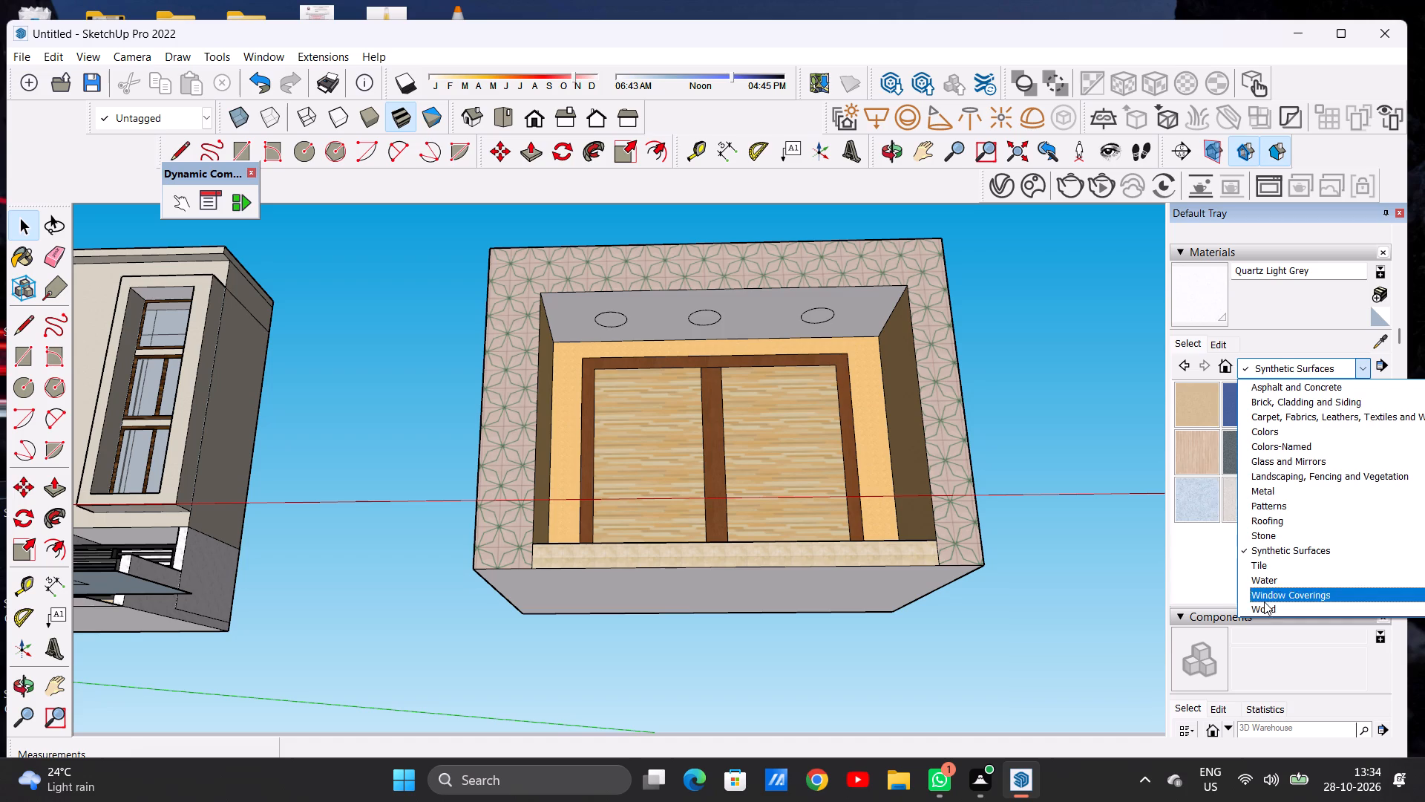
left_click(1282, 368)
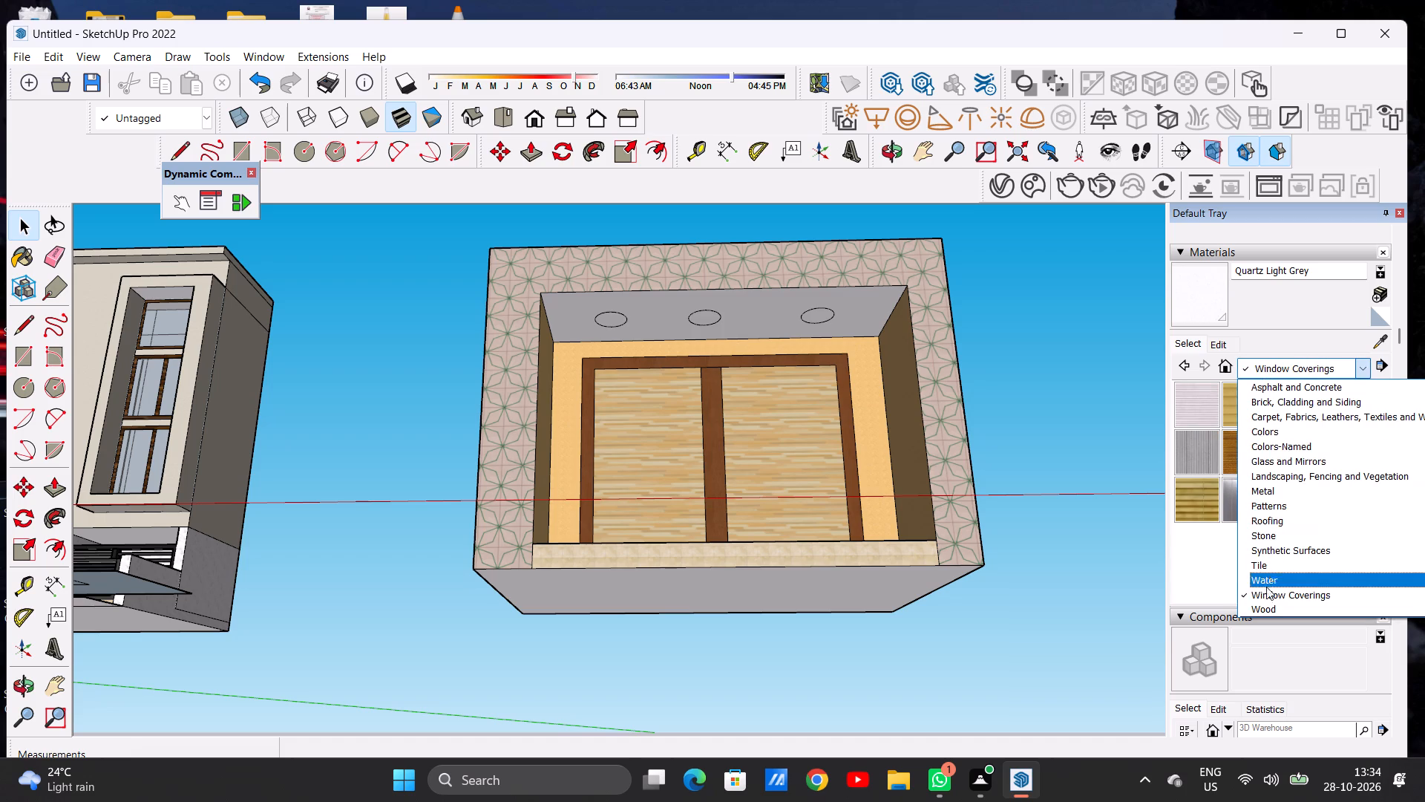
left_click(1265, 609)
left_click(1195, 411)
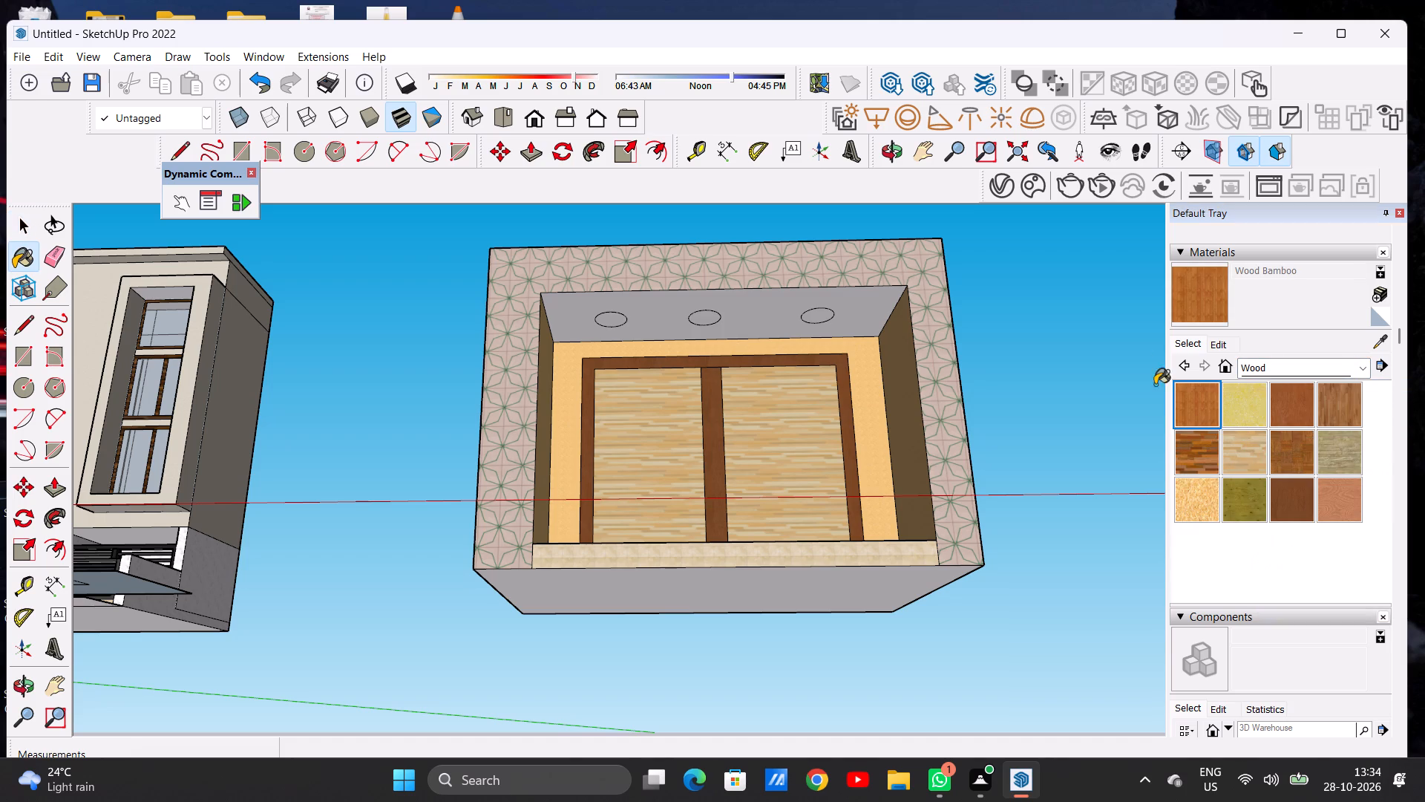
left_click(870, 318)
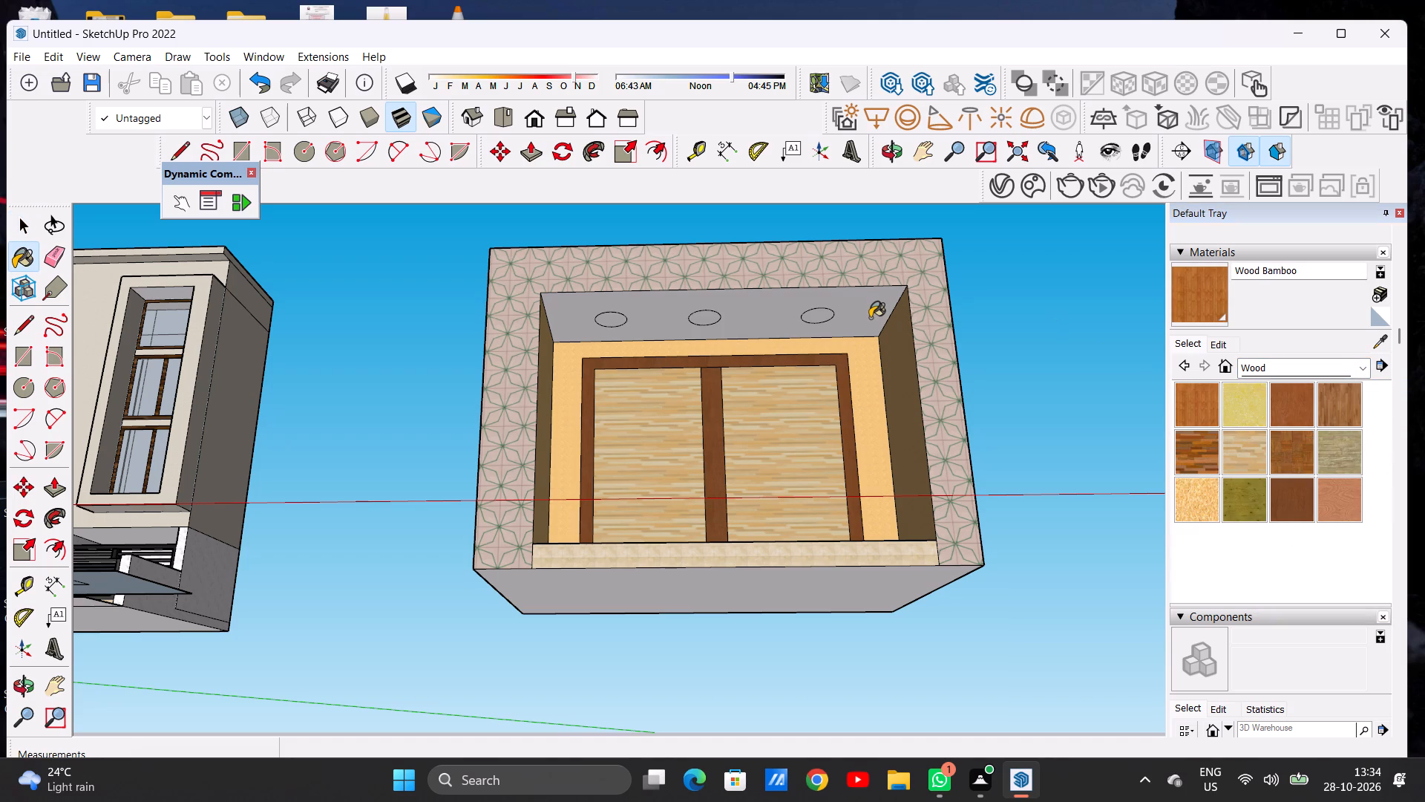
key("space")
Examine the recess ceiling and its three light circles from below and from the front.
scroll(829, 323, "down", 5)
middle_click_drag(735, 325, 716, 352)
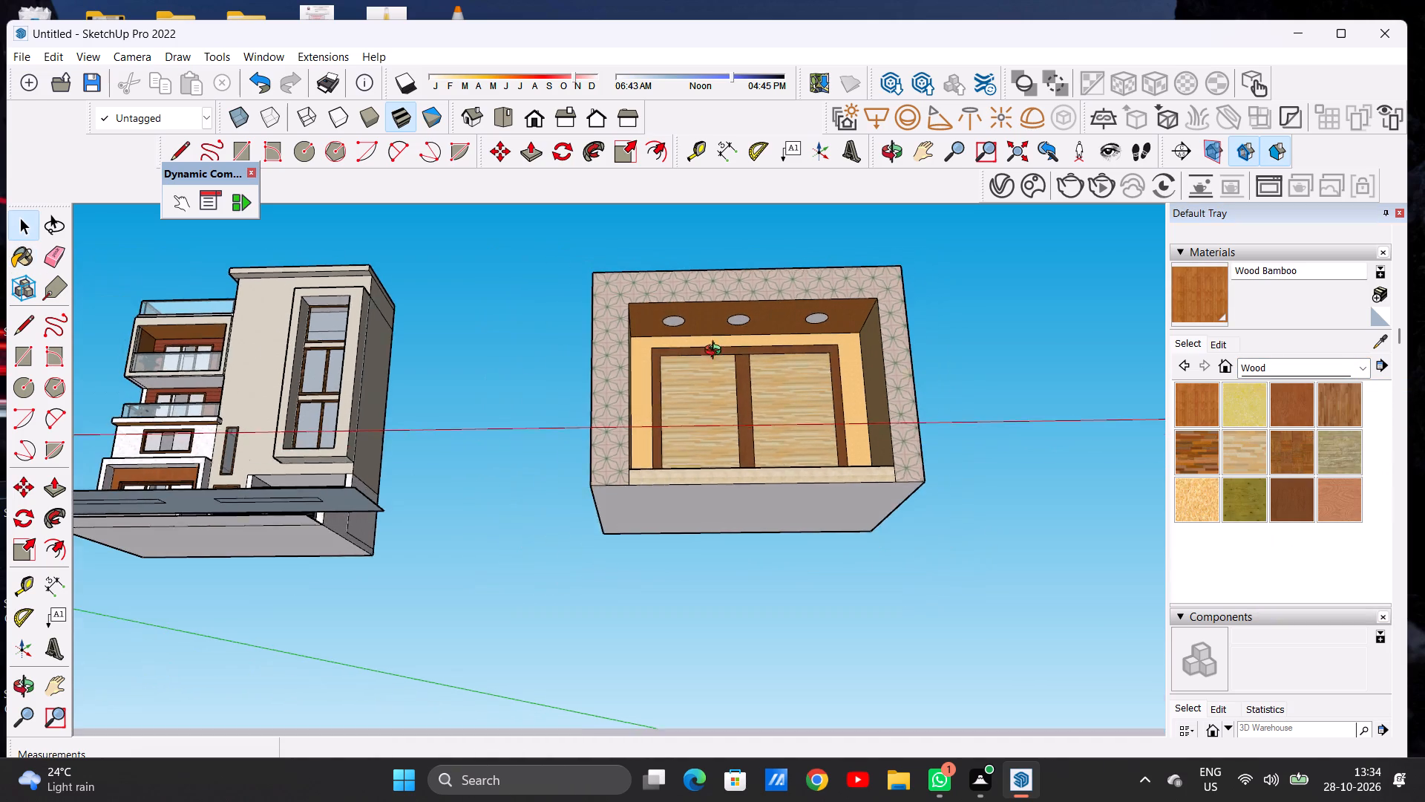
middle_click_drag(716, 352, 726, 429)
scroll(726, 429, "up", 9)
middle_click(726, 429)
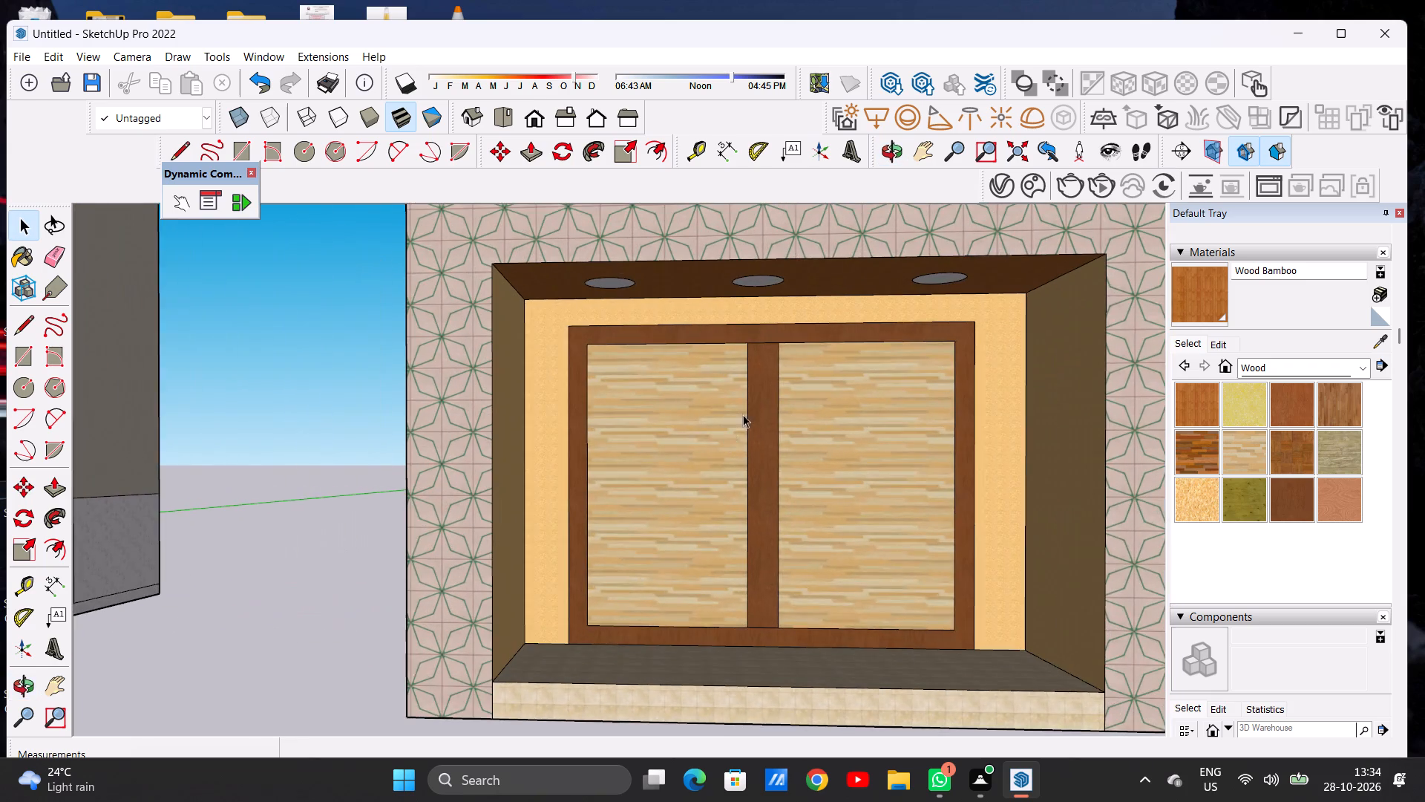
middle_click_drag(757, 422, 746, 266)
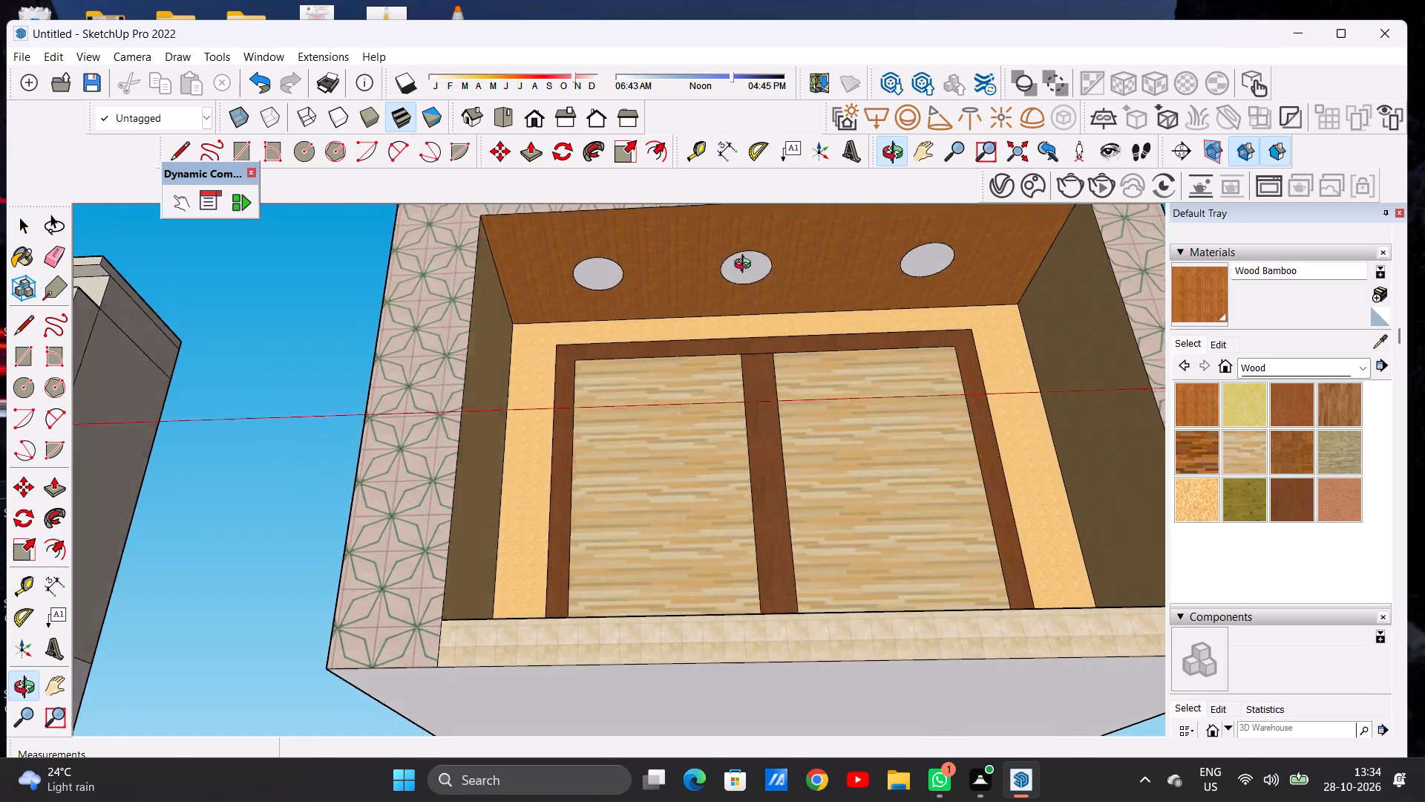
middle_click_drag(746, 266, 720, 440)
scroll(727, 405, "down", 6)
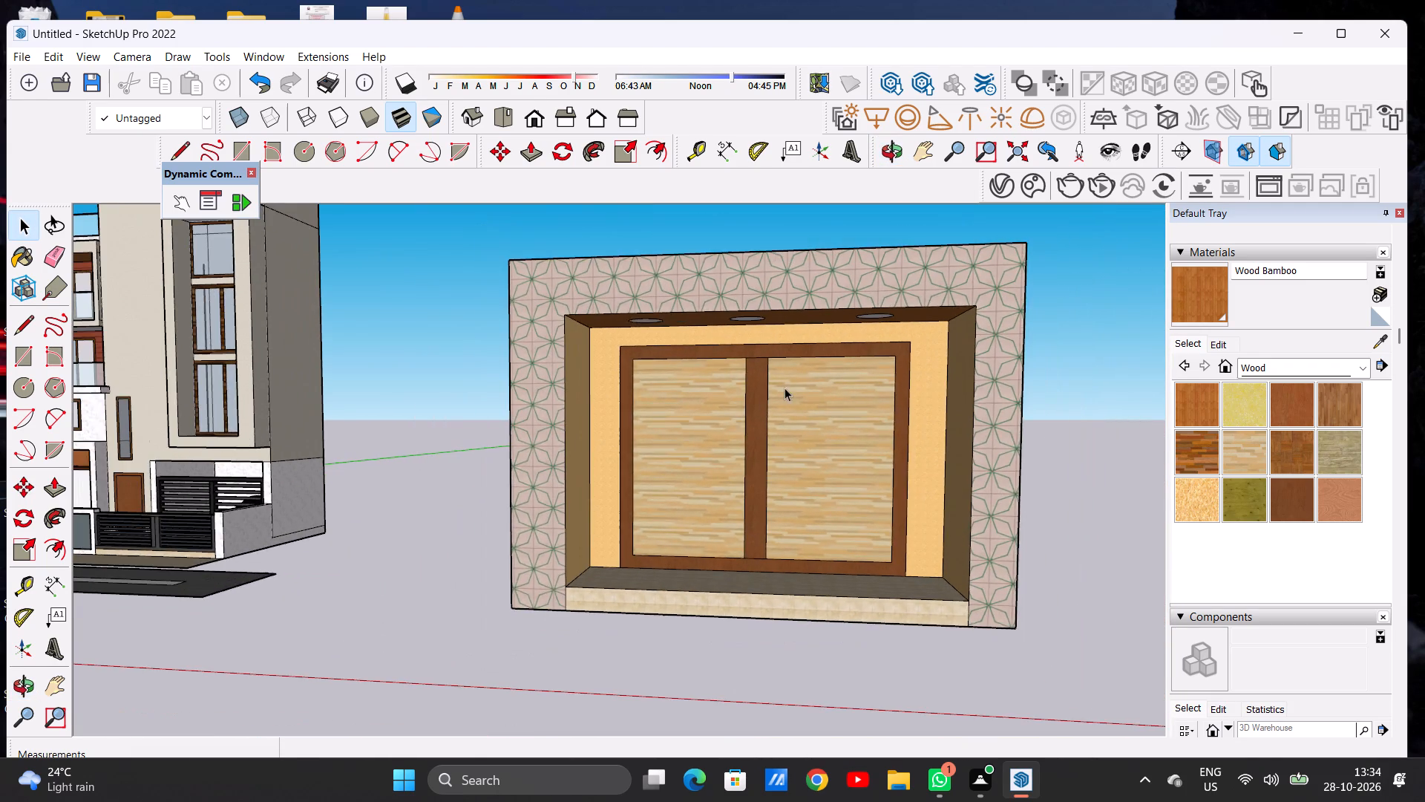
Examine the finished house and the window box side by side from far, near and above.
scroll(799, 362, "down", 9)
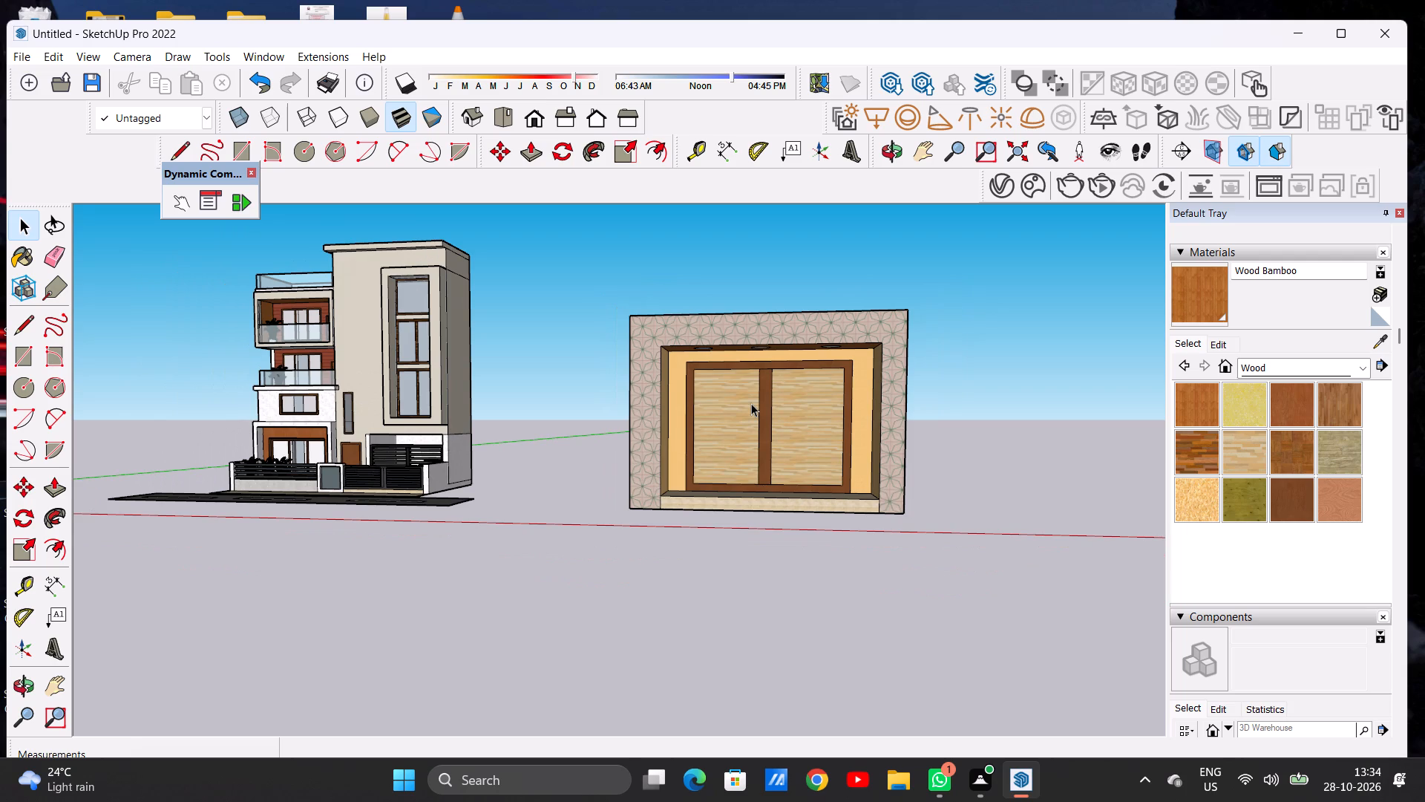
scroll(749, 408, "down", 5)
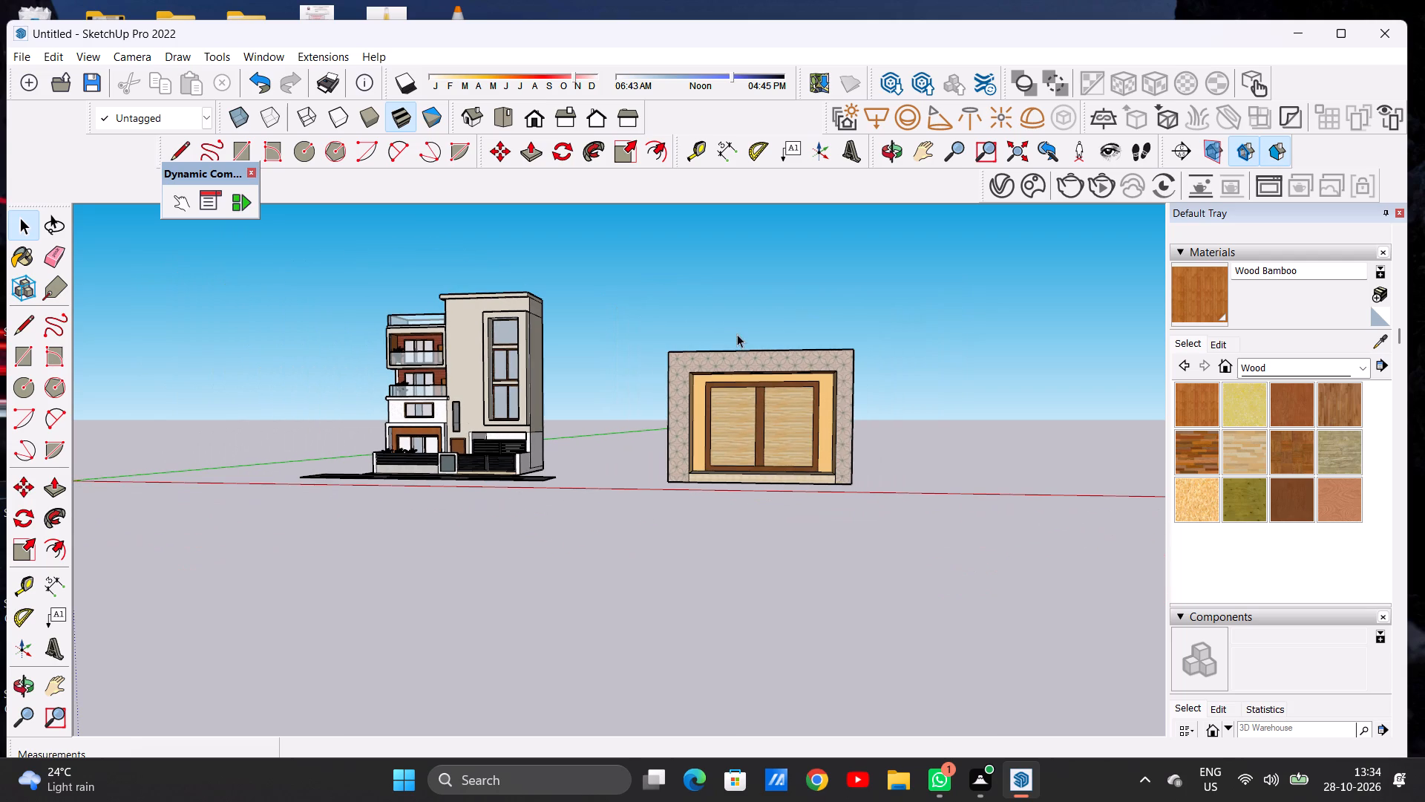
scroll(794, 365, "down", 3)
scroll(554, 394, "up", 2)
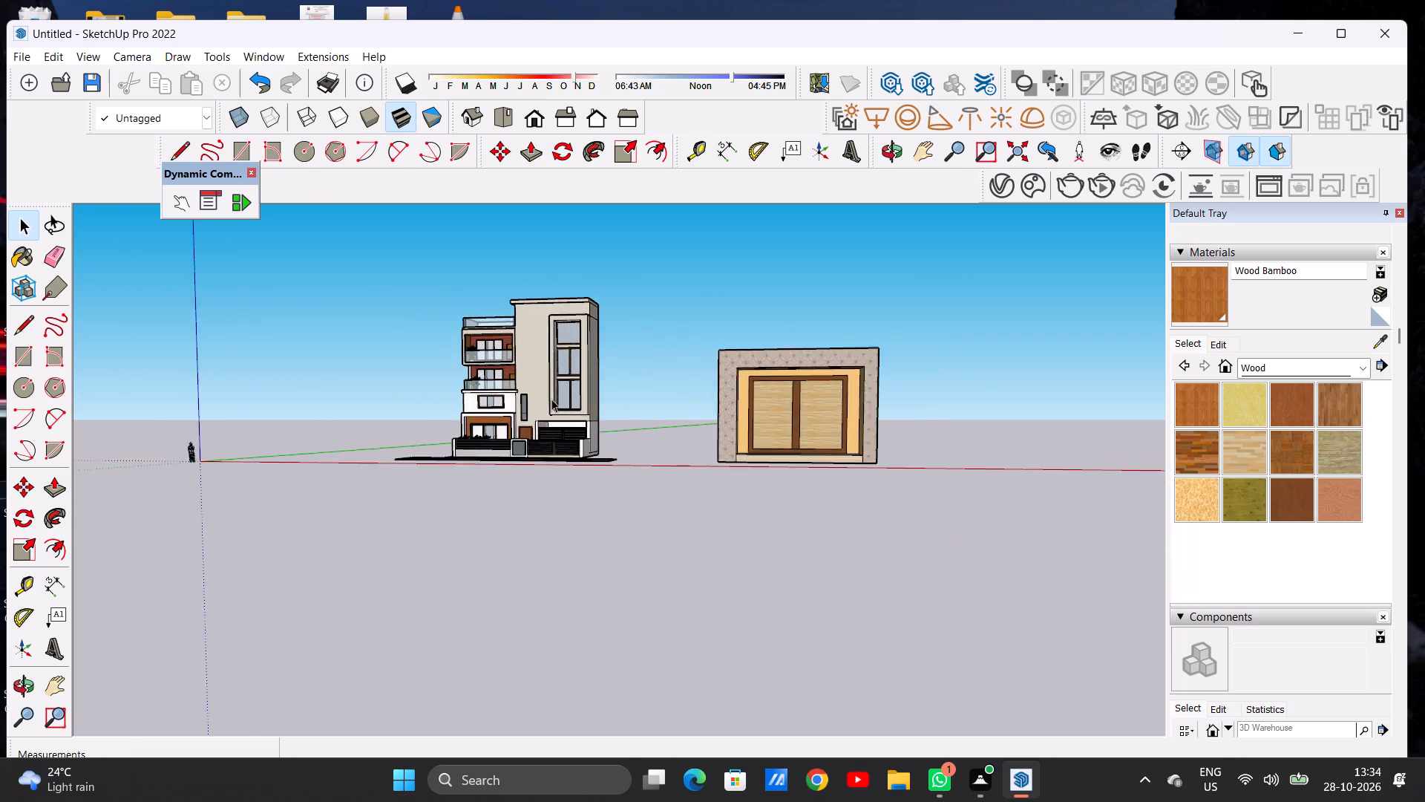
scroll(551, 399, "down", 1)
scroll(551, 399, "up", 4)
scroll(621, 399, "up", 8)
middle_click_drag(623, 374, 634, 503)
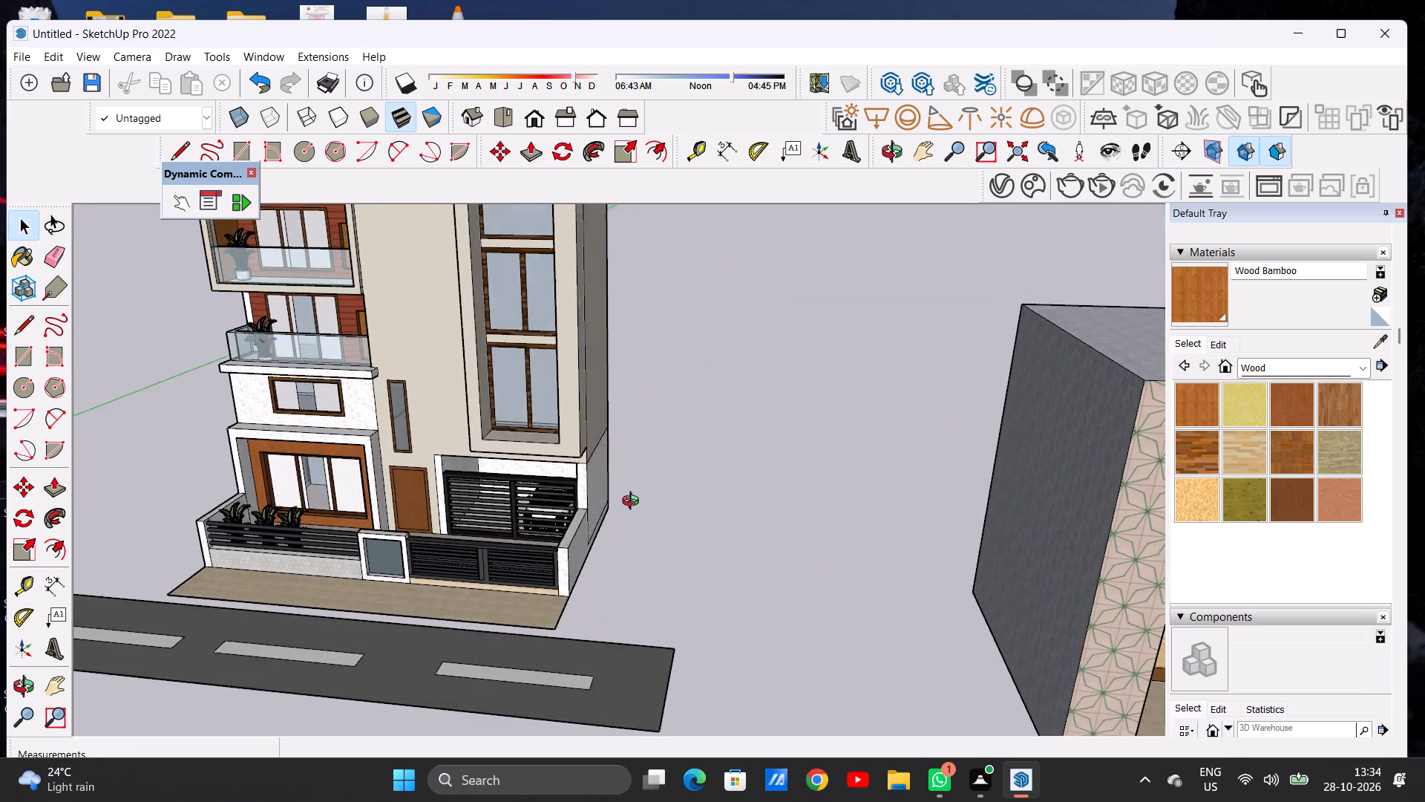
middle_click_drag(634, 503, 634, 503)
scroll(634, 503, "up", 1)
scroll(616, 493, "down", 5)
scroll(497, 477, "down", 2)
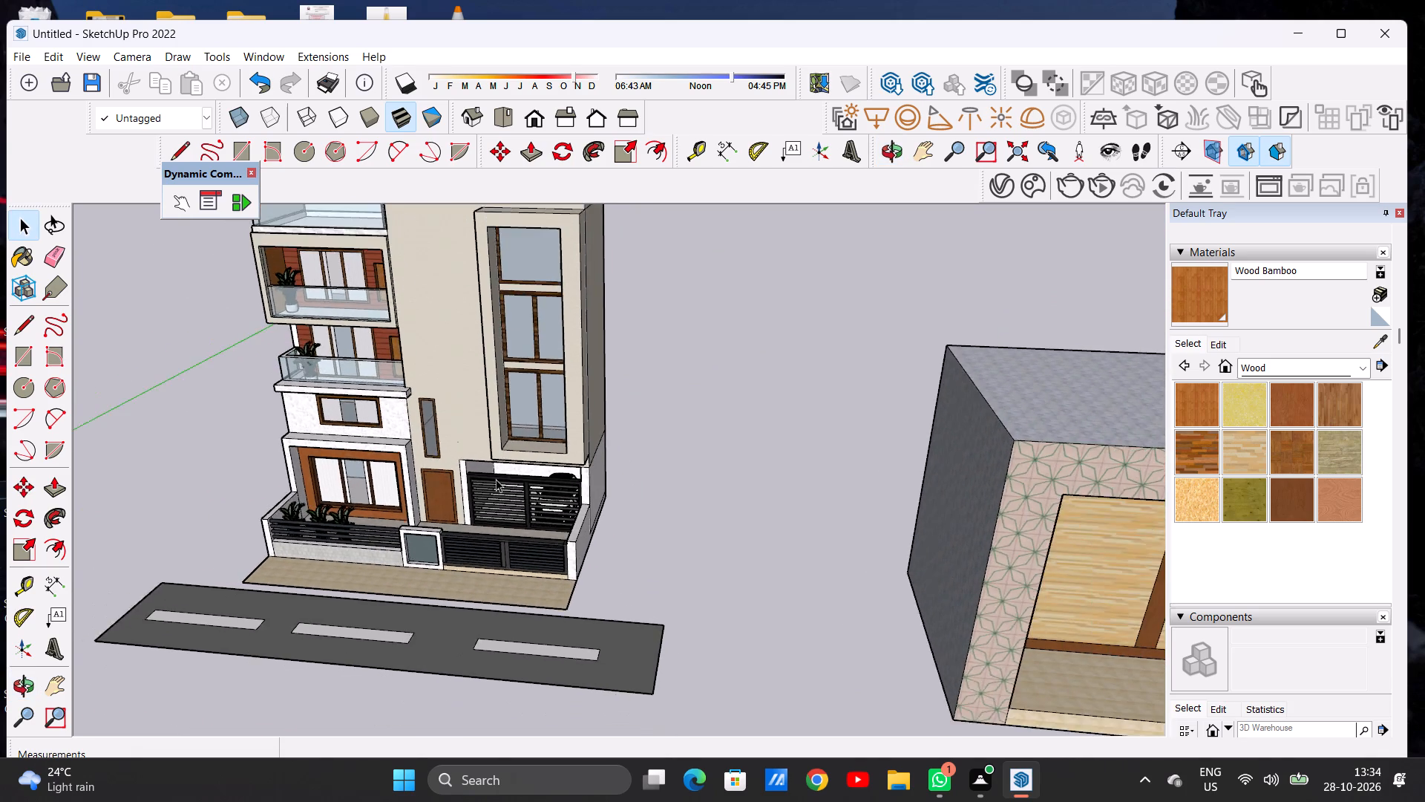
scroll(496, 479, "down", 7)
middle_click_drag(923, 528, 920, 433)
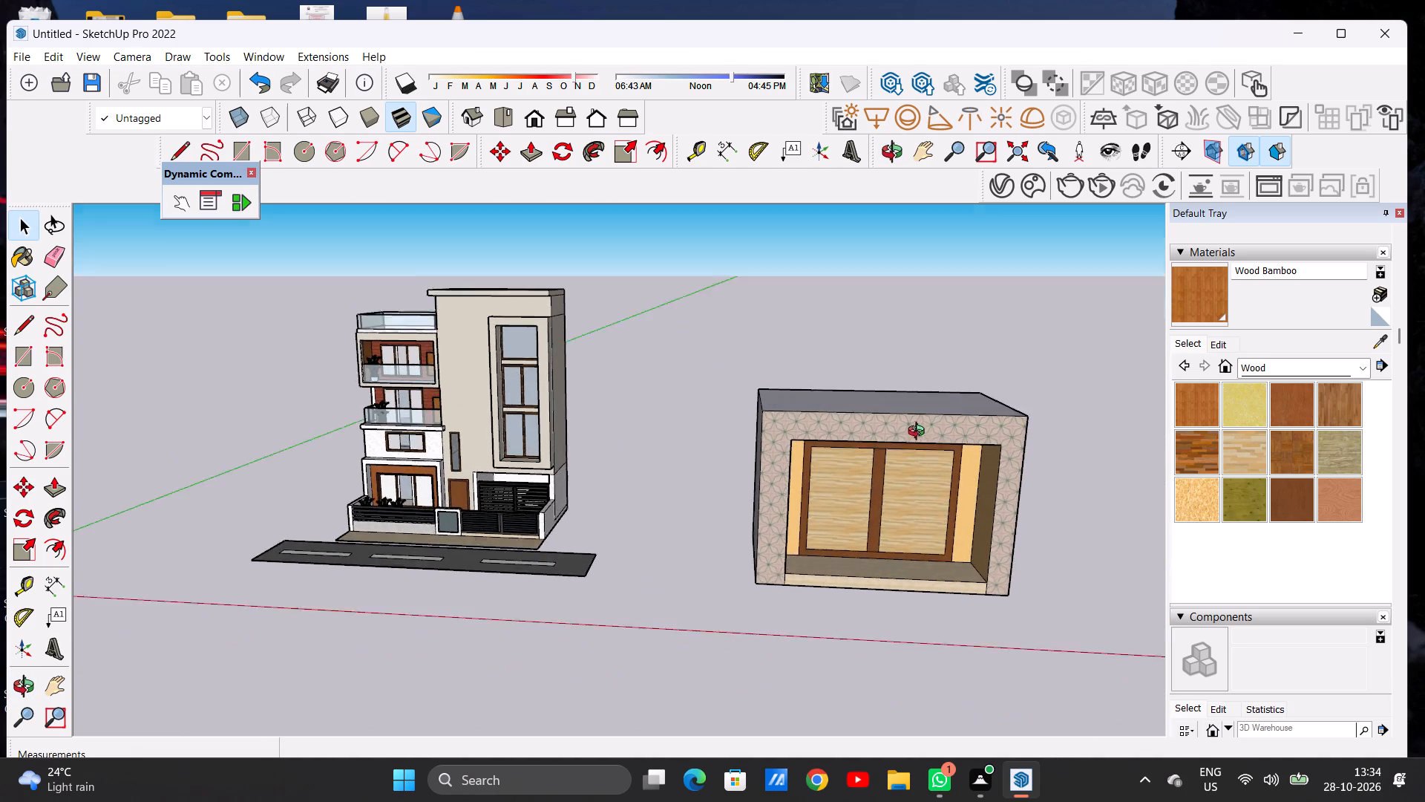
middle_click_drag(920, 433, 916, 419)
scroll(687, 551, "down", 6)
scroll(783, 506, "up", 7)
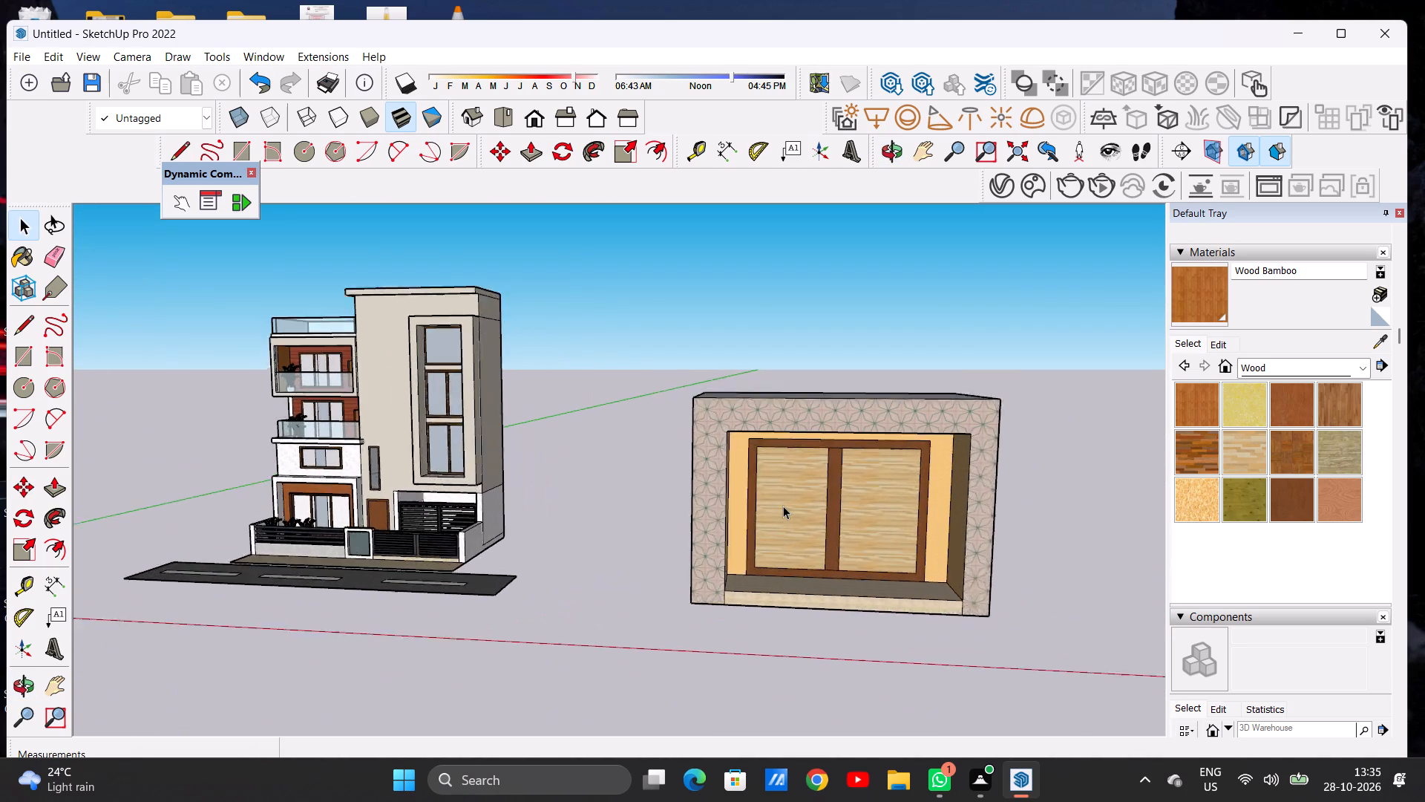
Examine the window box's tiled front, recess and two wood-framed panels up close and from afar alongside the house.
middle_click_drag(877, 521, 873, 495)
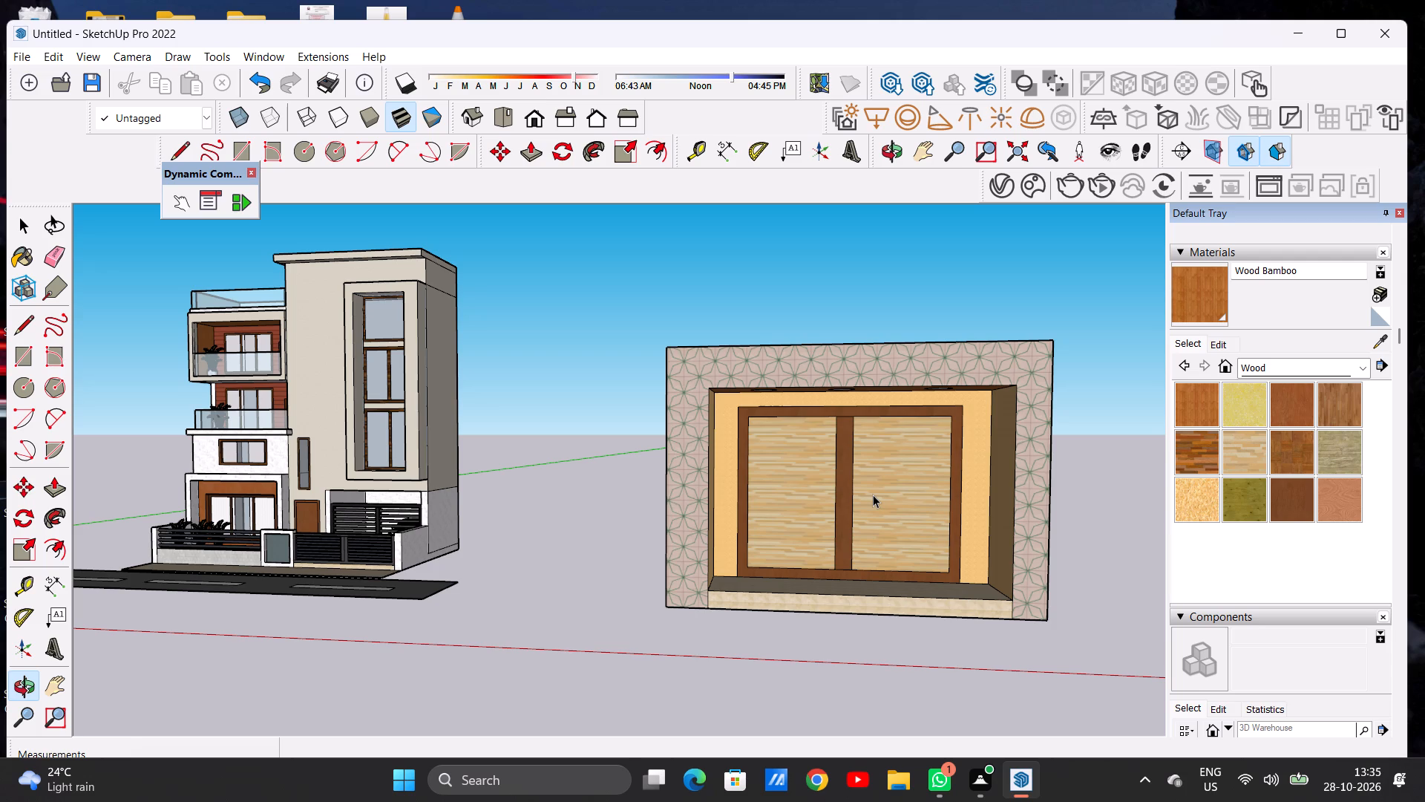
scroll(781, 483, "down", 5)
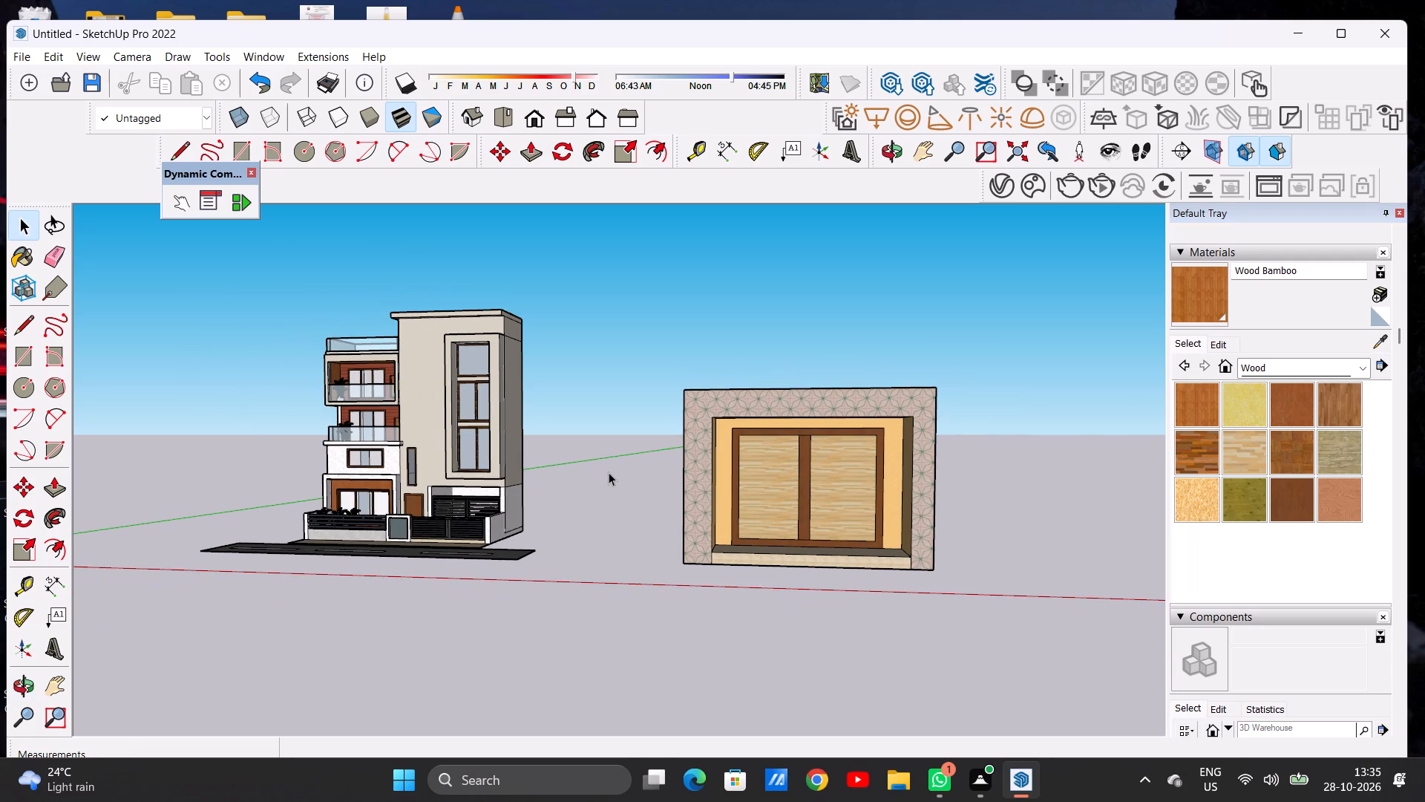
scroll(655, 457, "down", 6)
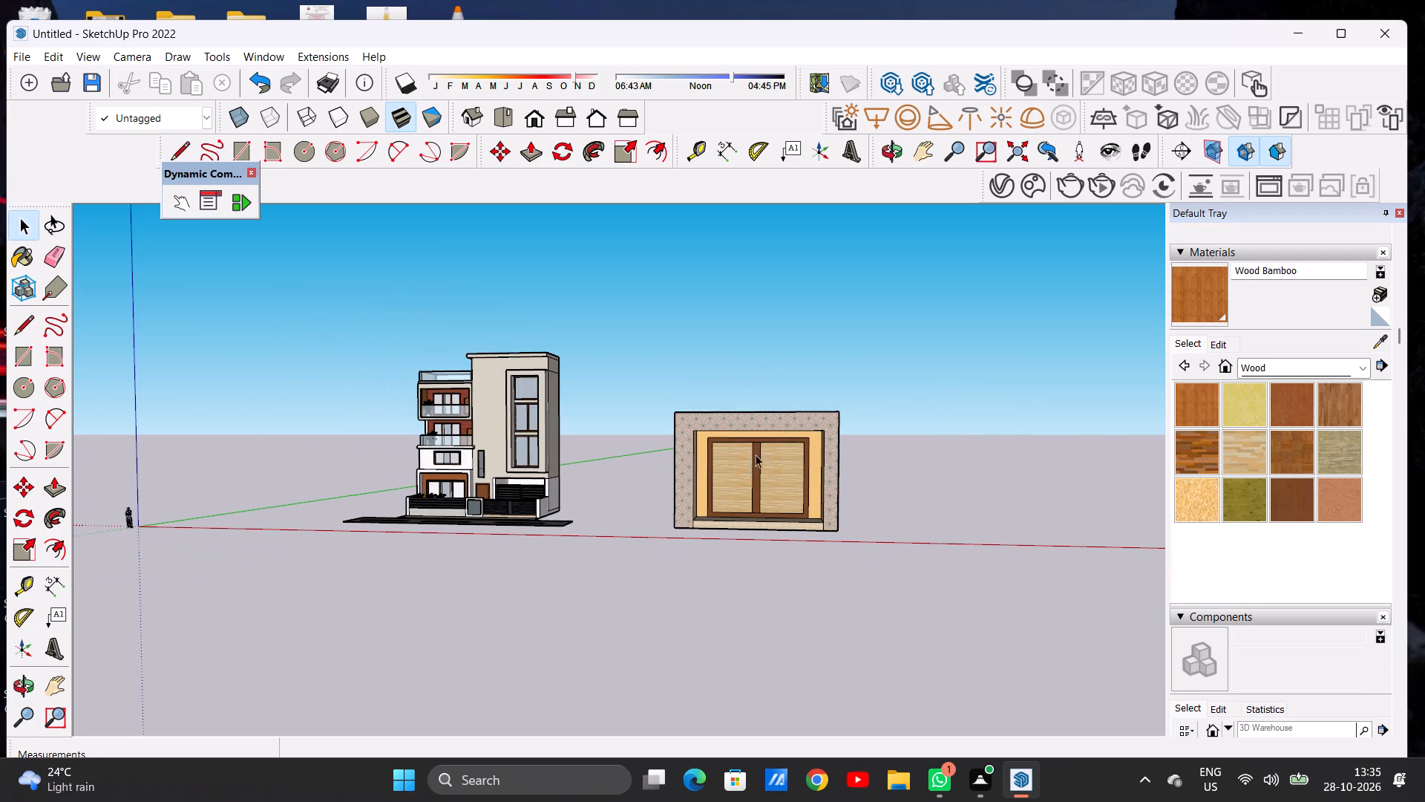
scroll(767, 458, "up", 5)
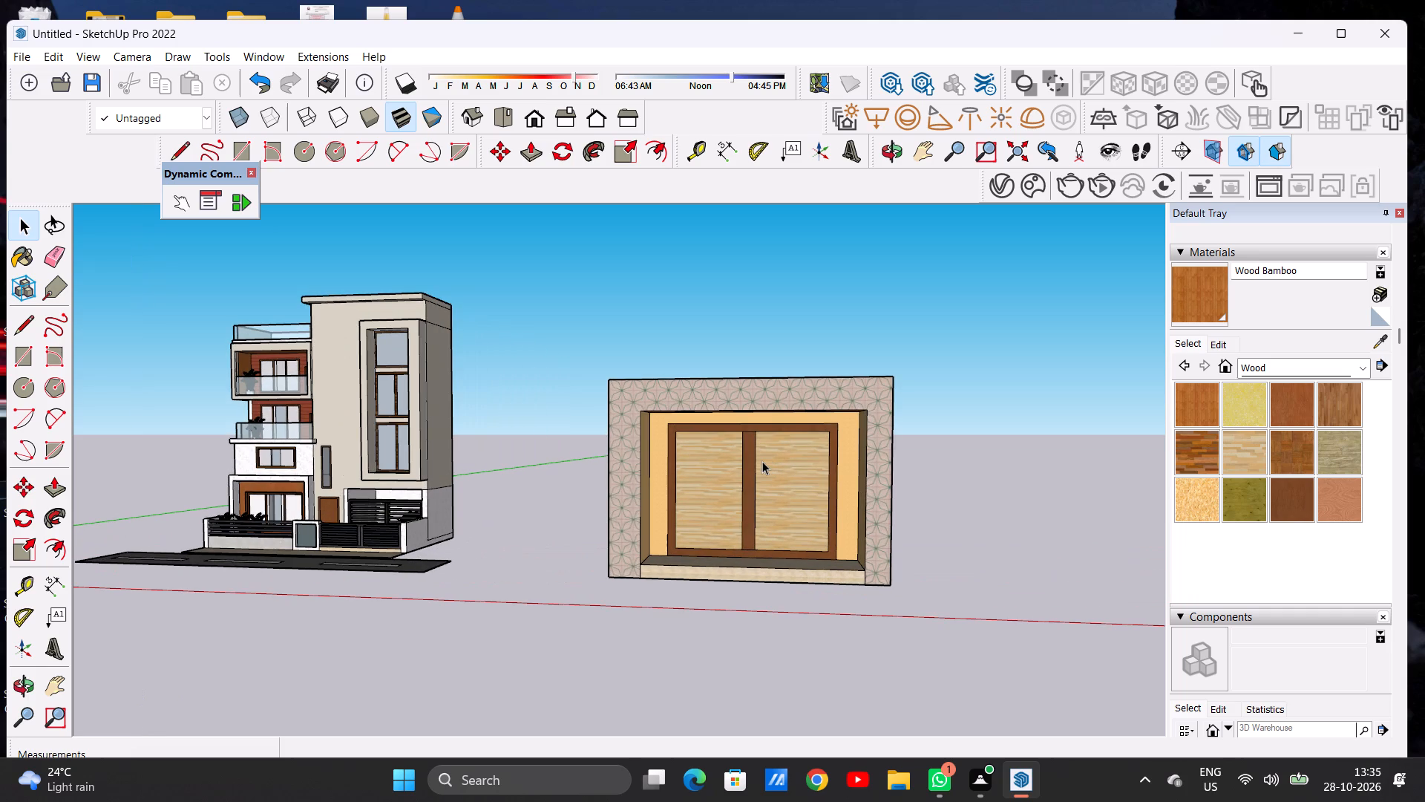
scroll(723, 461, "down", 3)
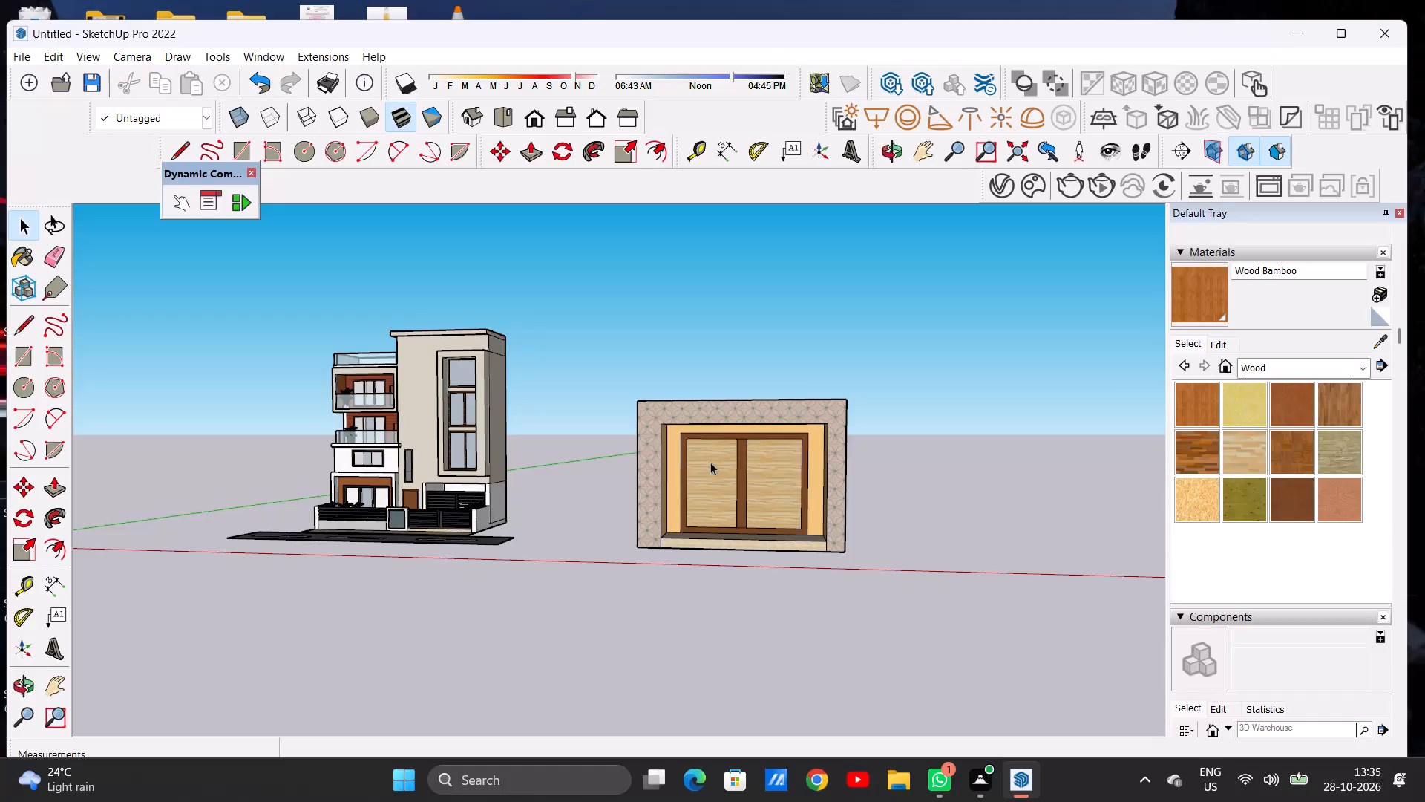
scroll(710, 462, "down", 5)
scroll(716, 455, "up", 6)
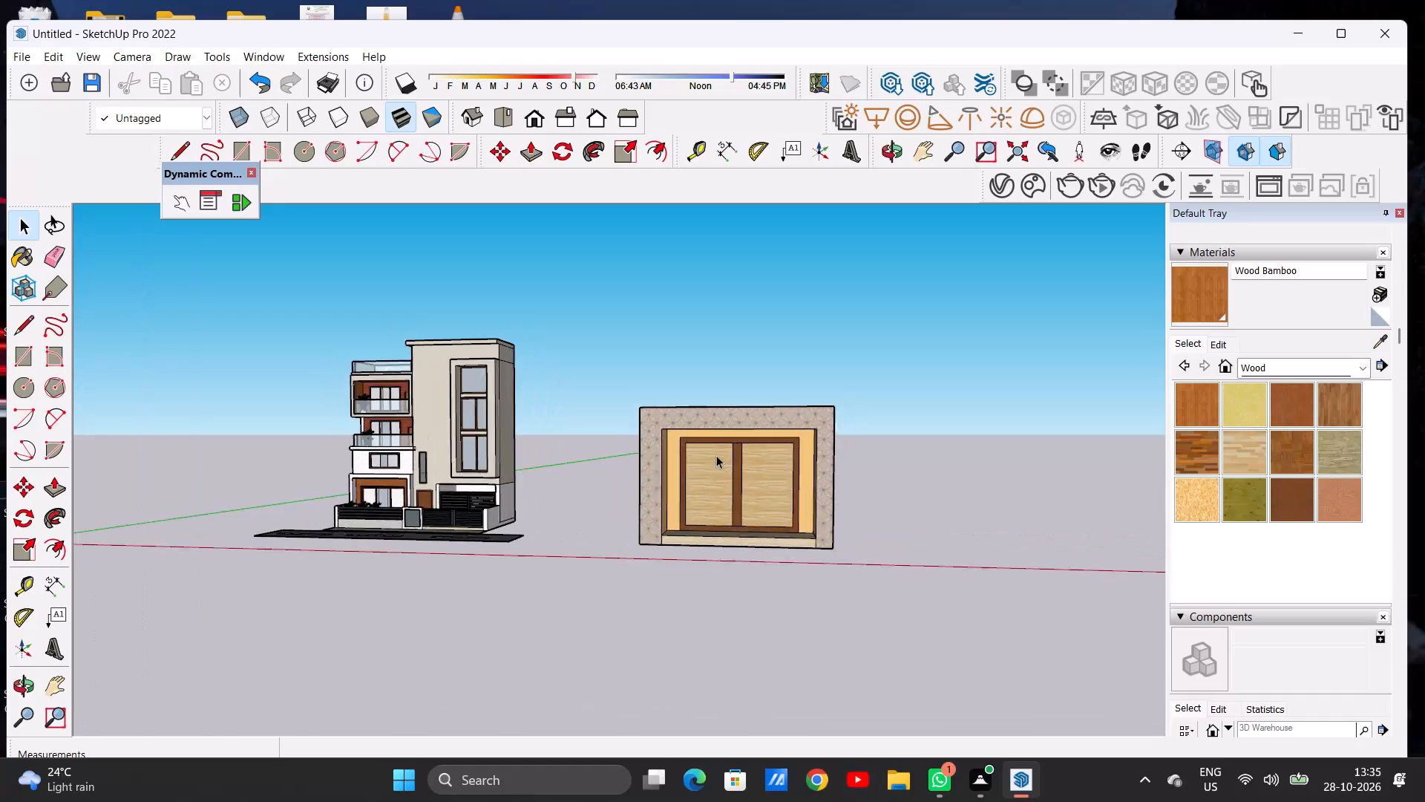
scroll(735, 428, "up", 3)
scroll(735, 428, "down", 1)
scroll(735, 428, "up", 12)
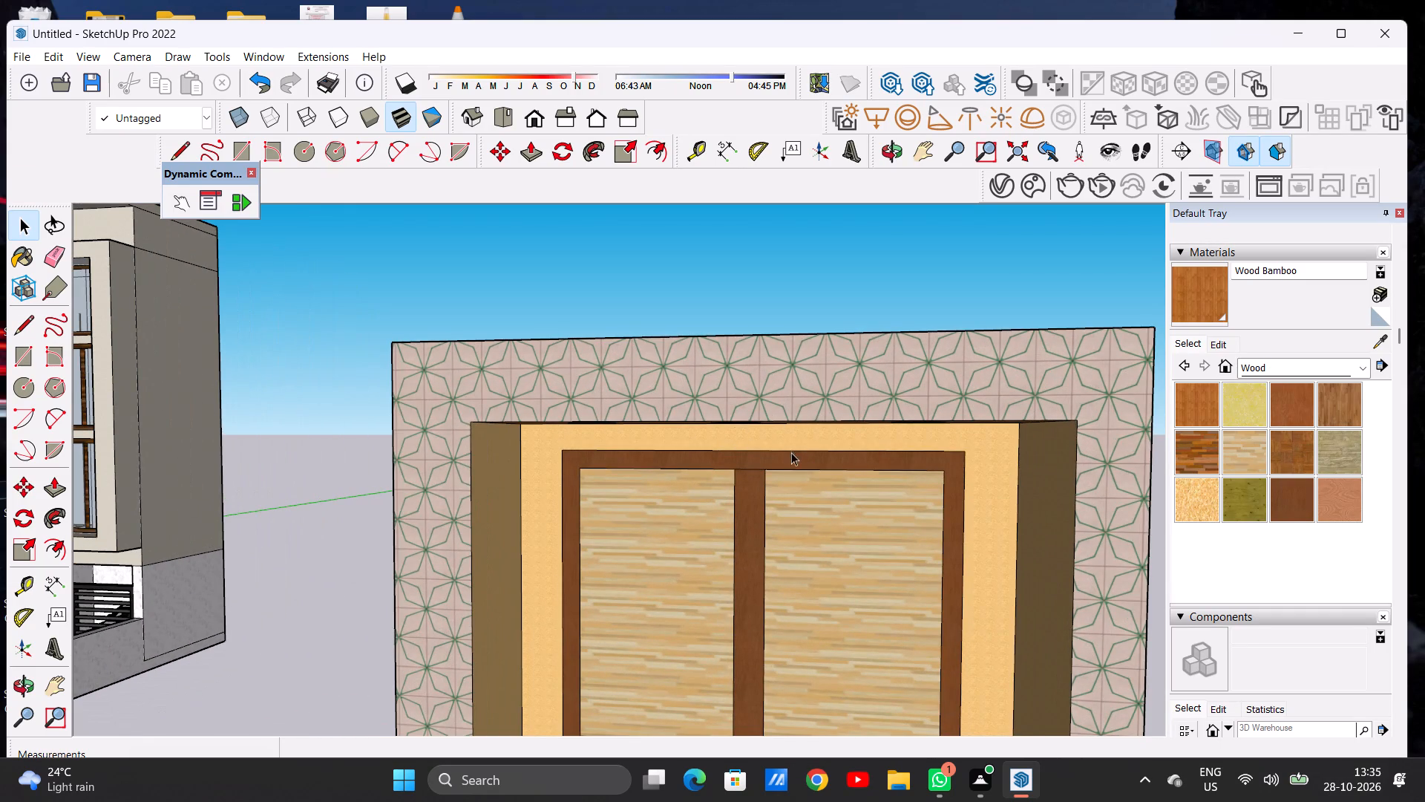
middle_click_drag(789, 451, 812, 468)
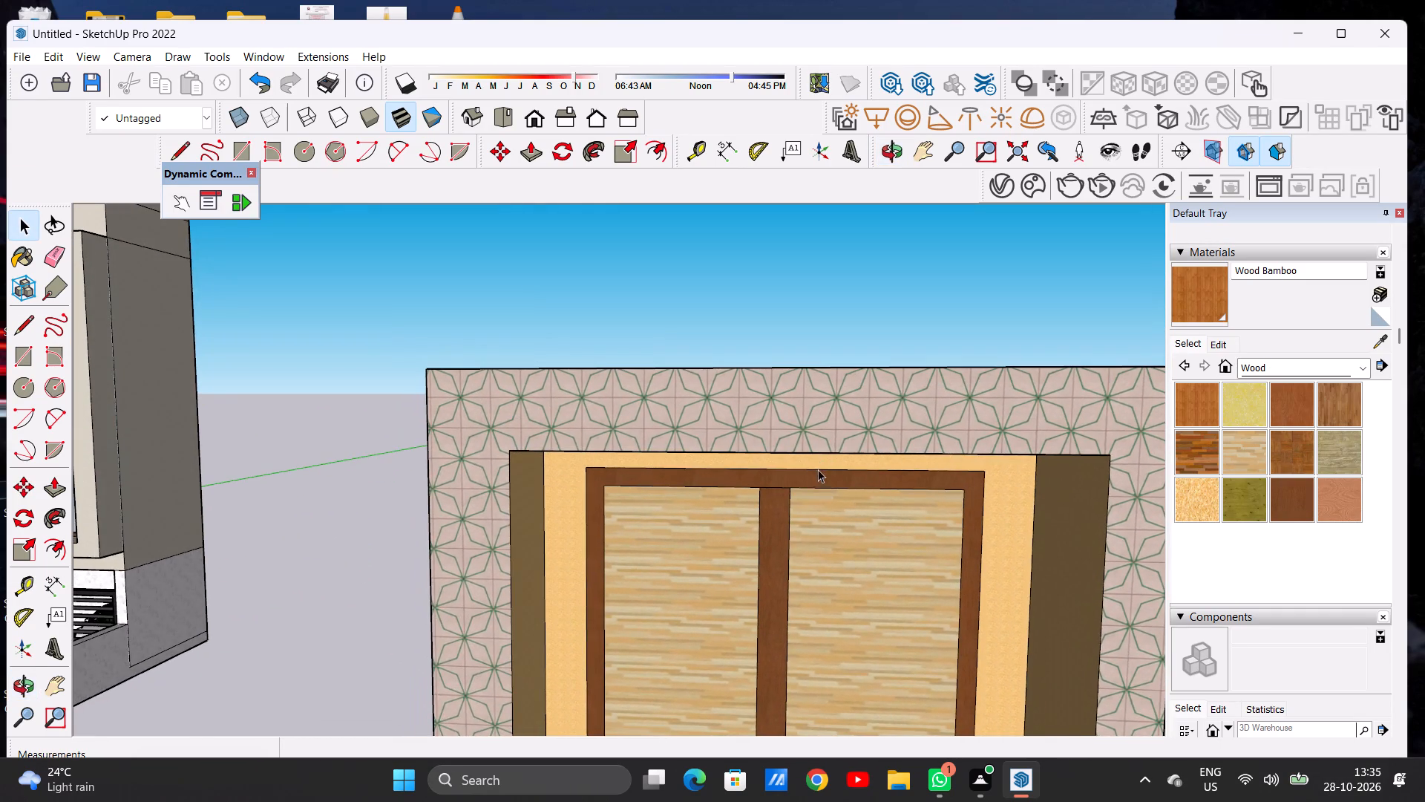
scroll(821, 454, "down", 13)
scroll(816, 469, "down", 13)
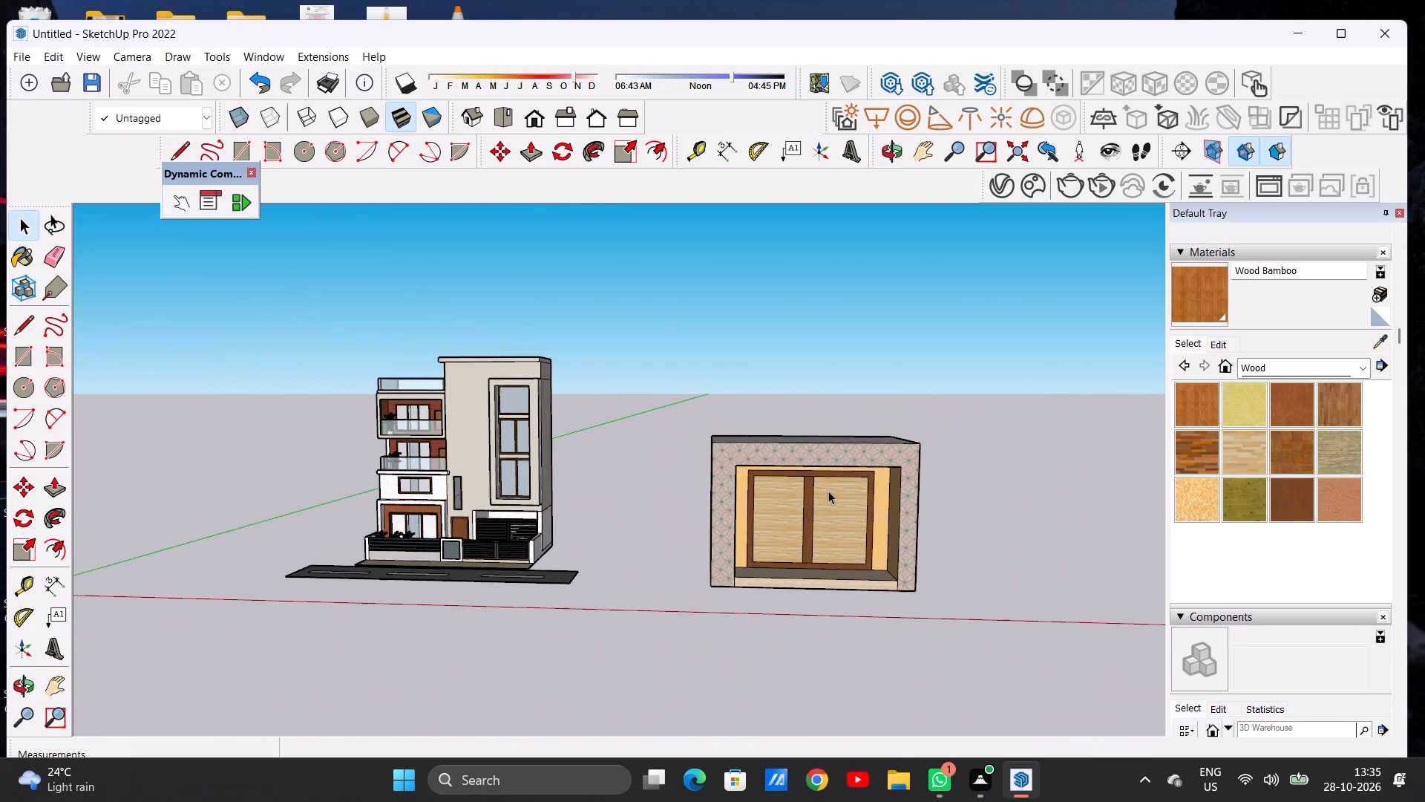
scroll(828, 491, "down", 1)
scroll(828, 491, "up", 11)
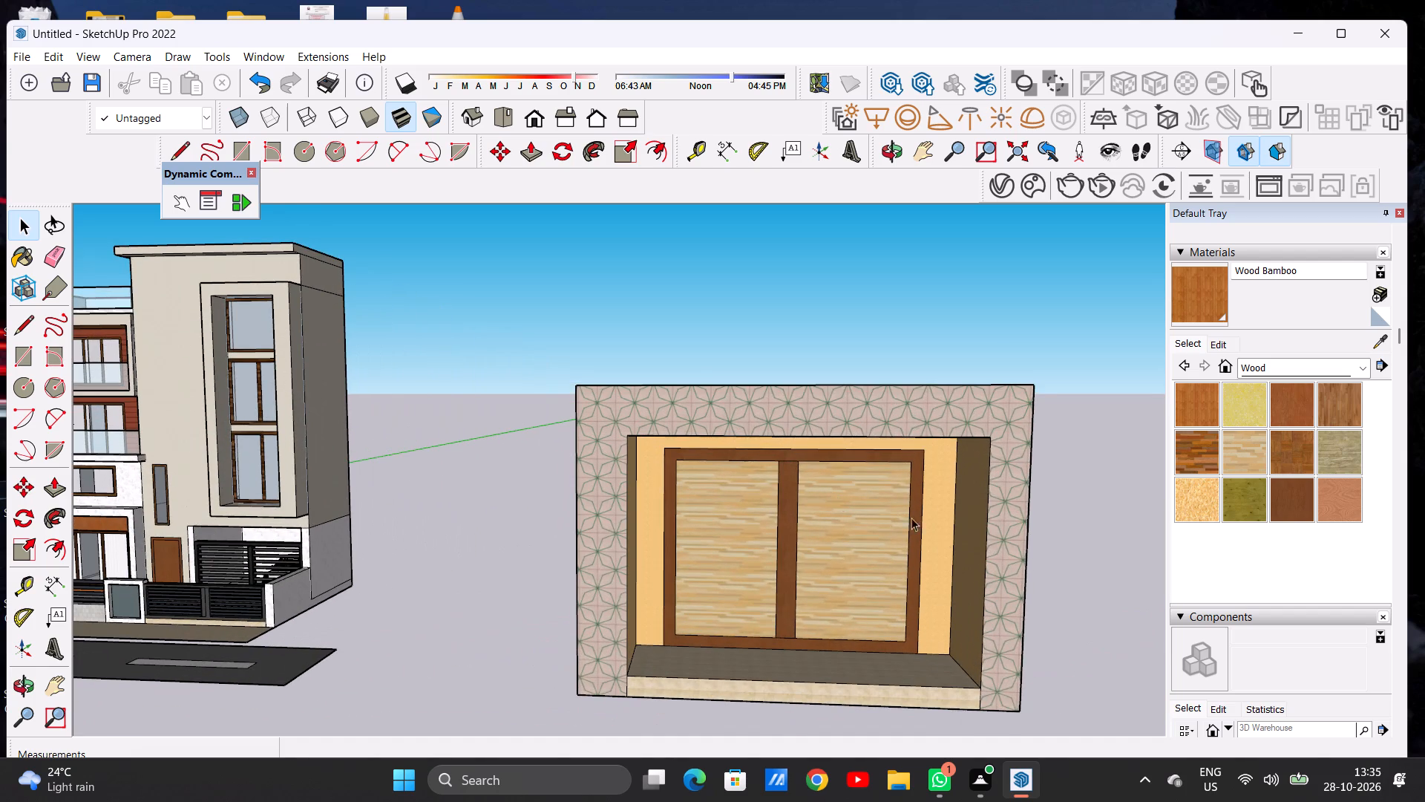
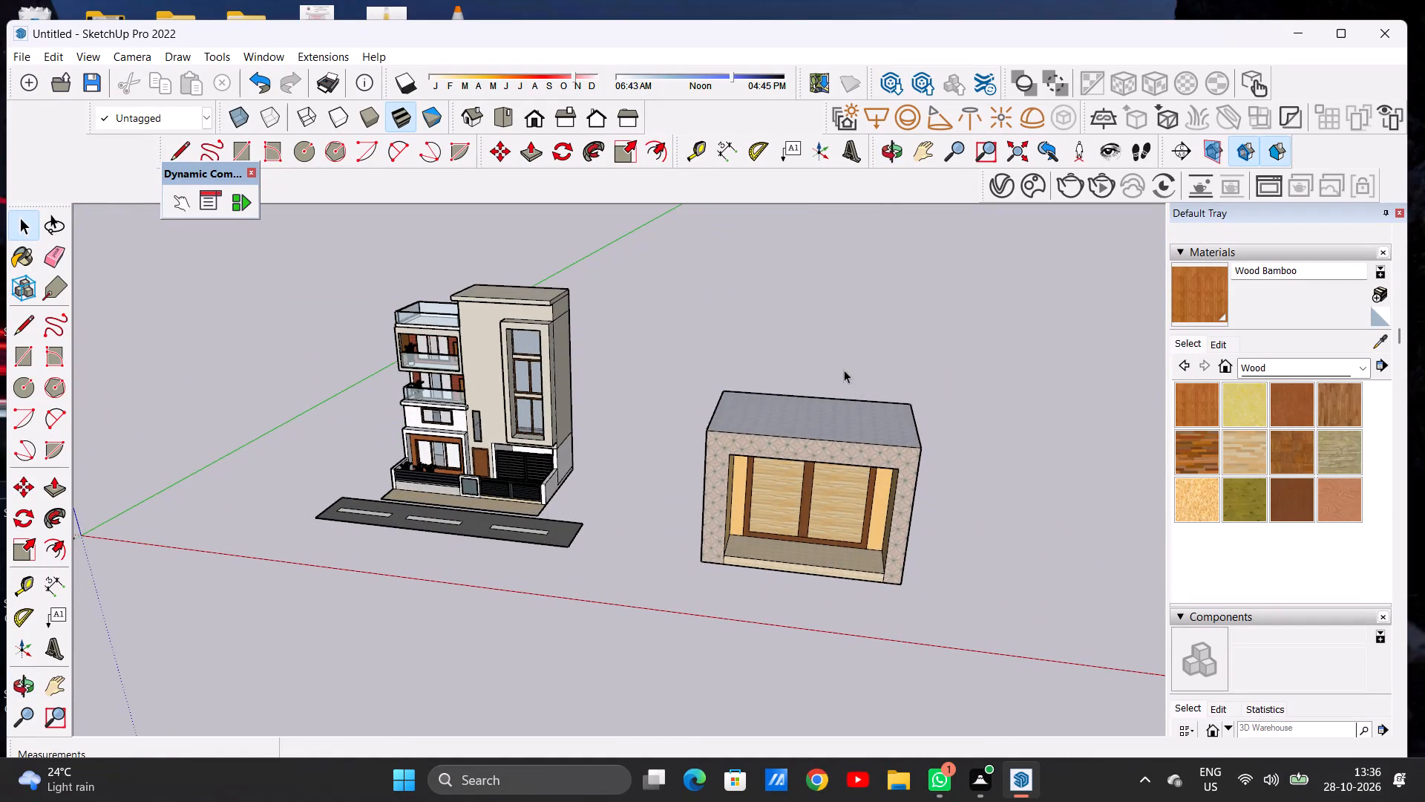
Delete the entire tiled window box that stands beside the house.
scroll(844, 370, "down", 6)
scroll(847, 507, "up", 9)
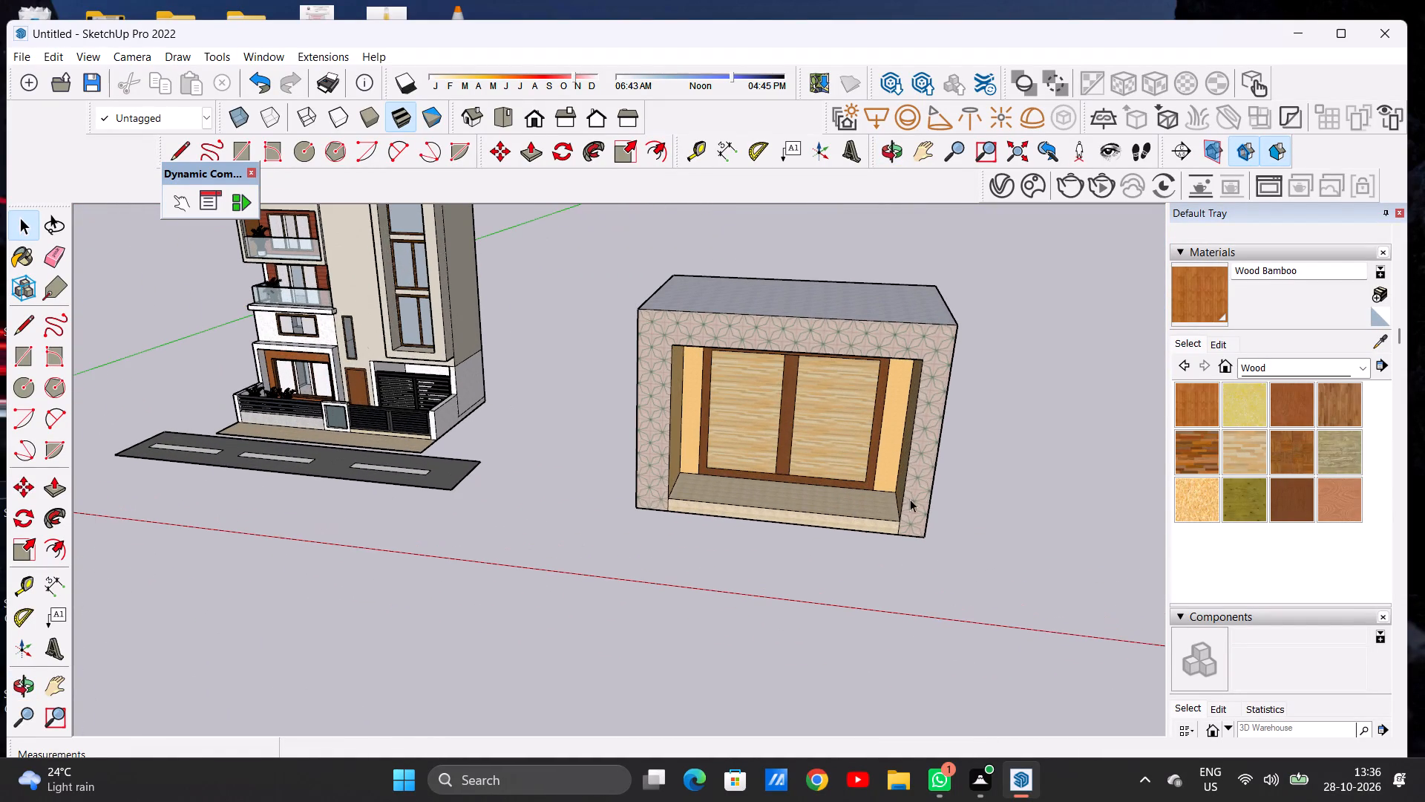
middle_click_drag(905, 499, 879, 555)
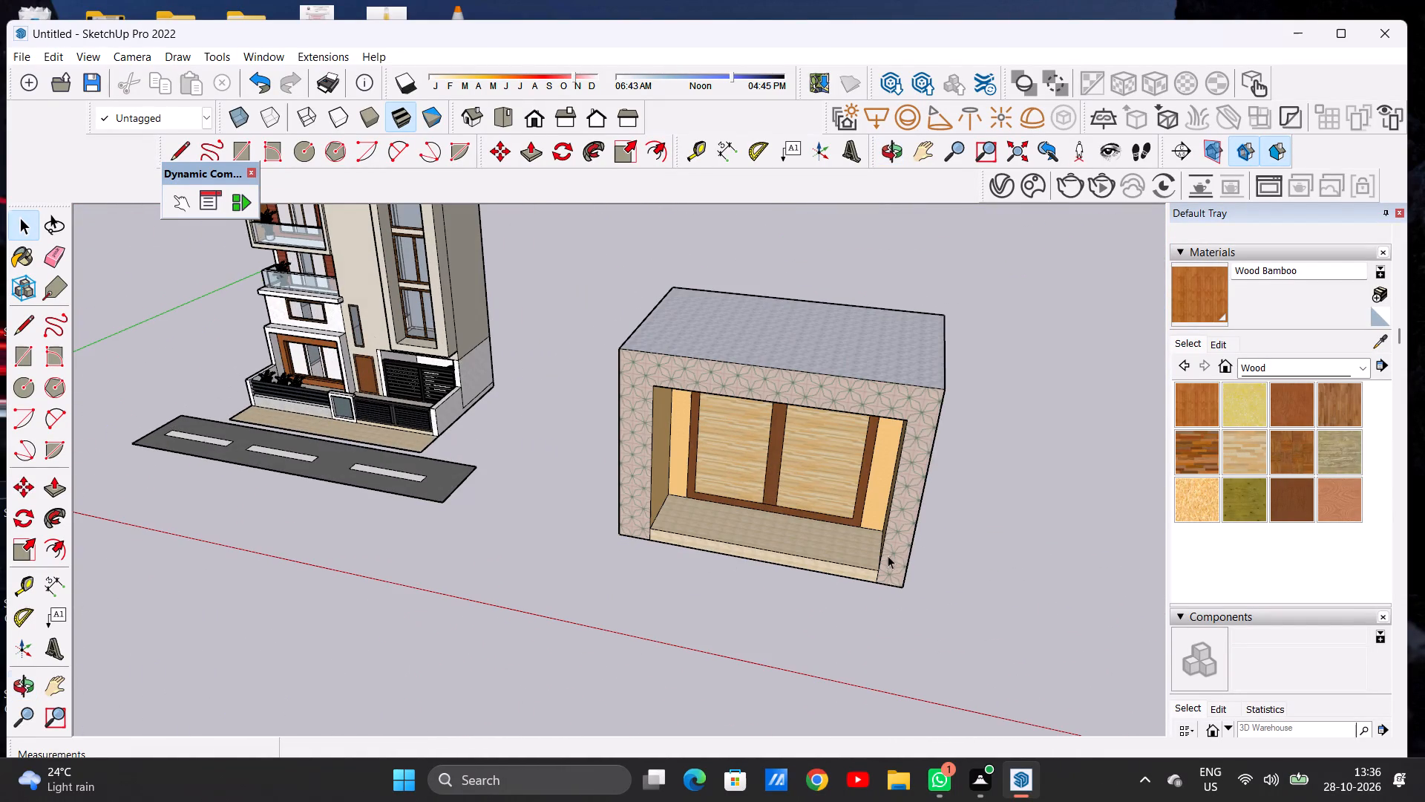
scroll(902, 540, "down", 7)
scroll(855, 532, "up", 7)
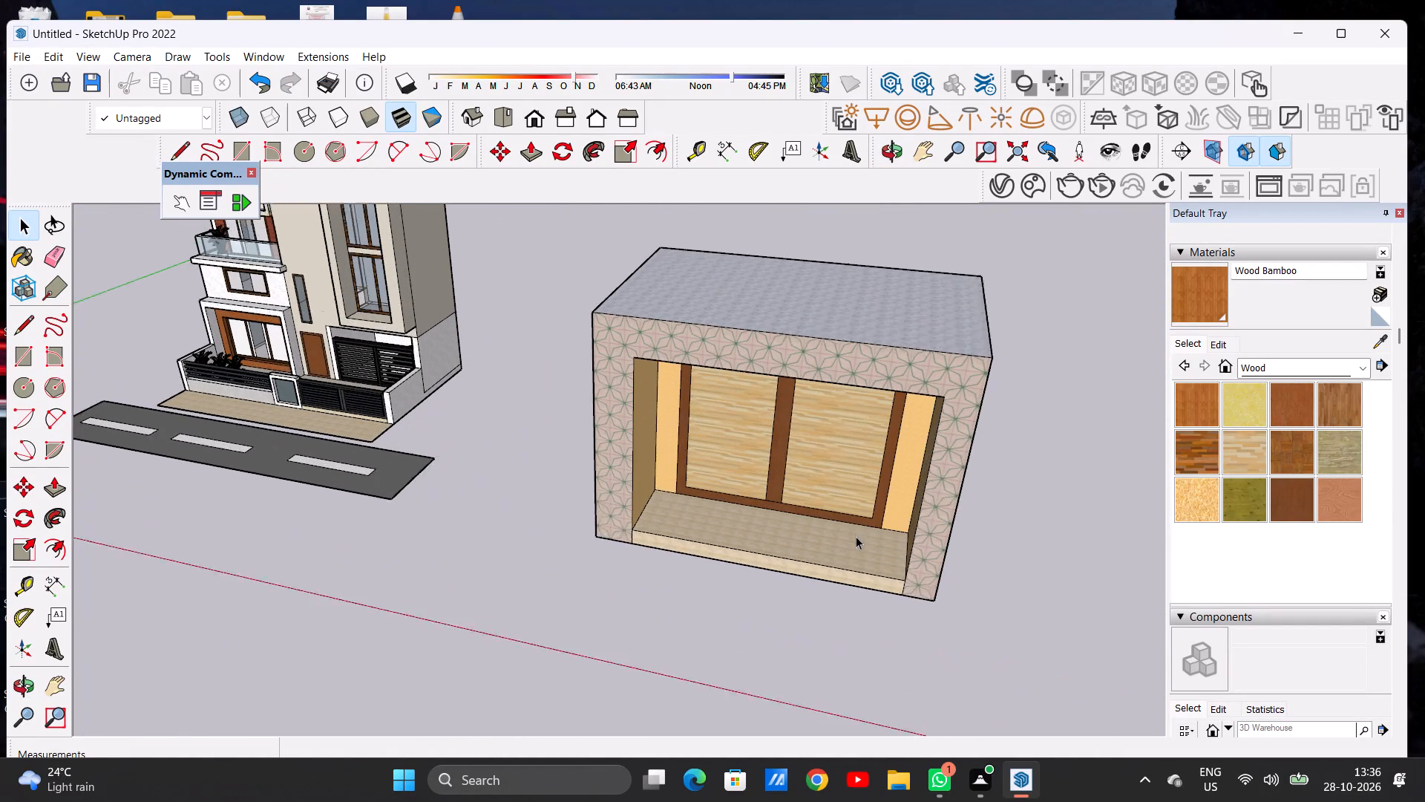
triple_click(907, 584)
triple_click(906, 582)
double_click(897, 582)
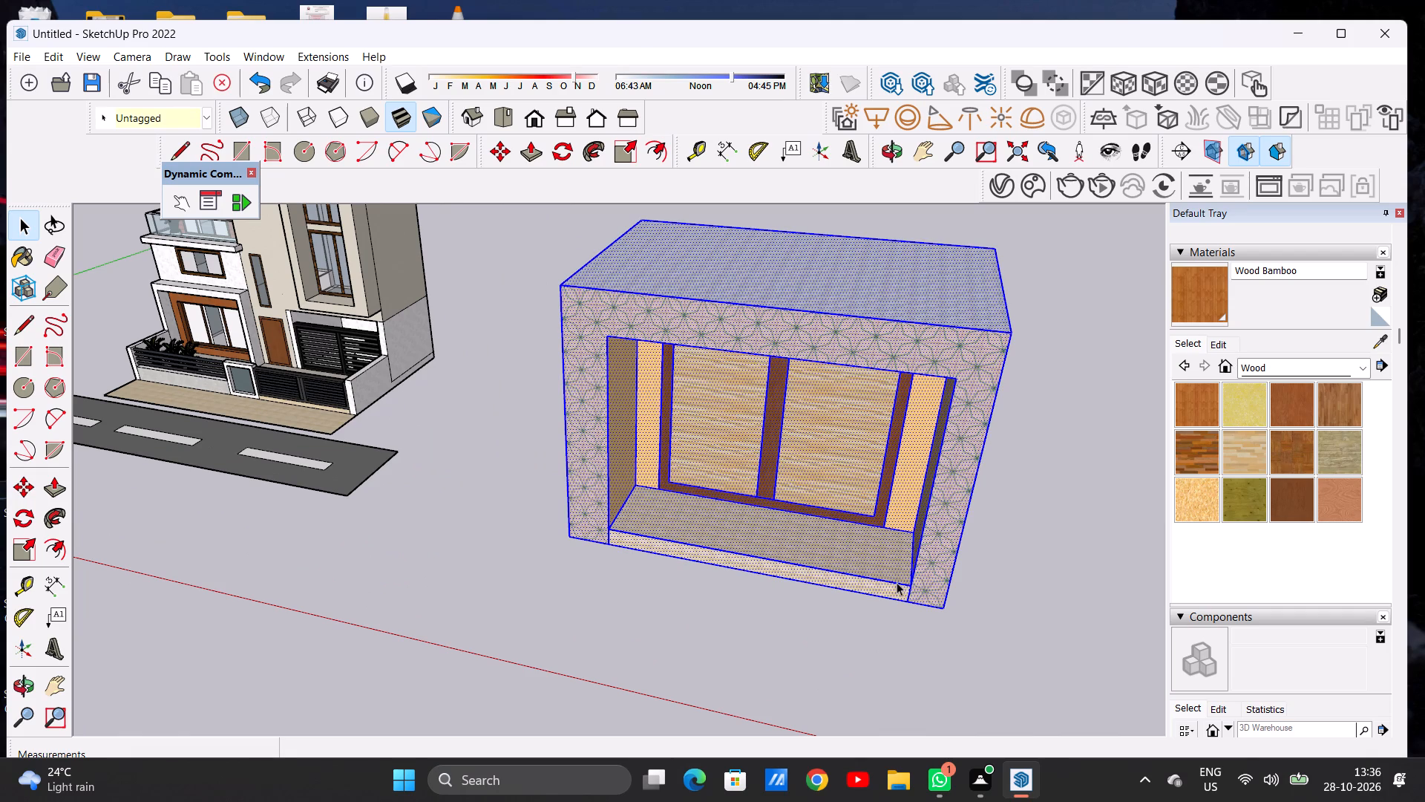
triple_click(934, 568)
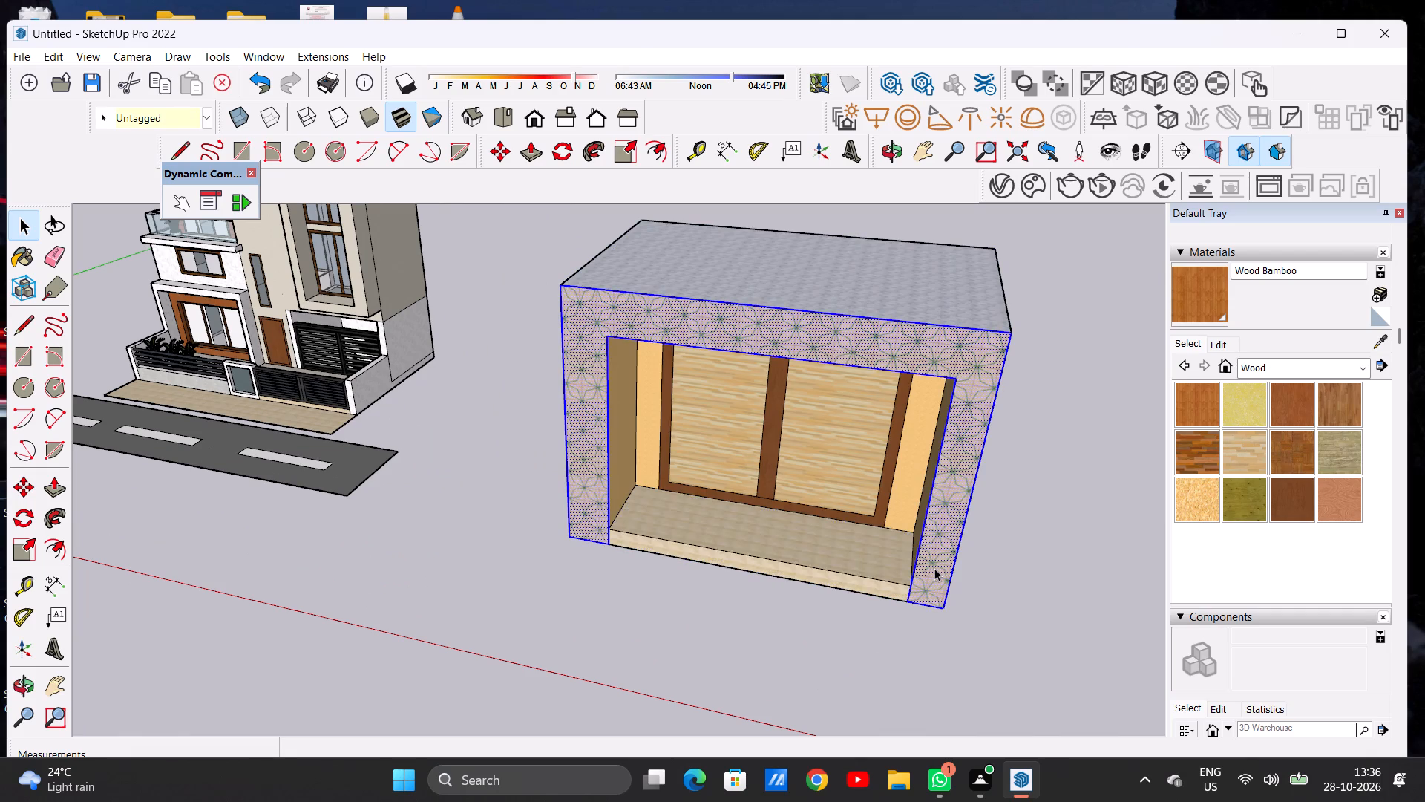
left_click(934, 568)
key("Delete")
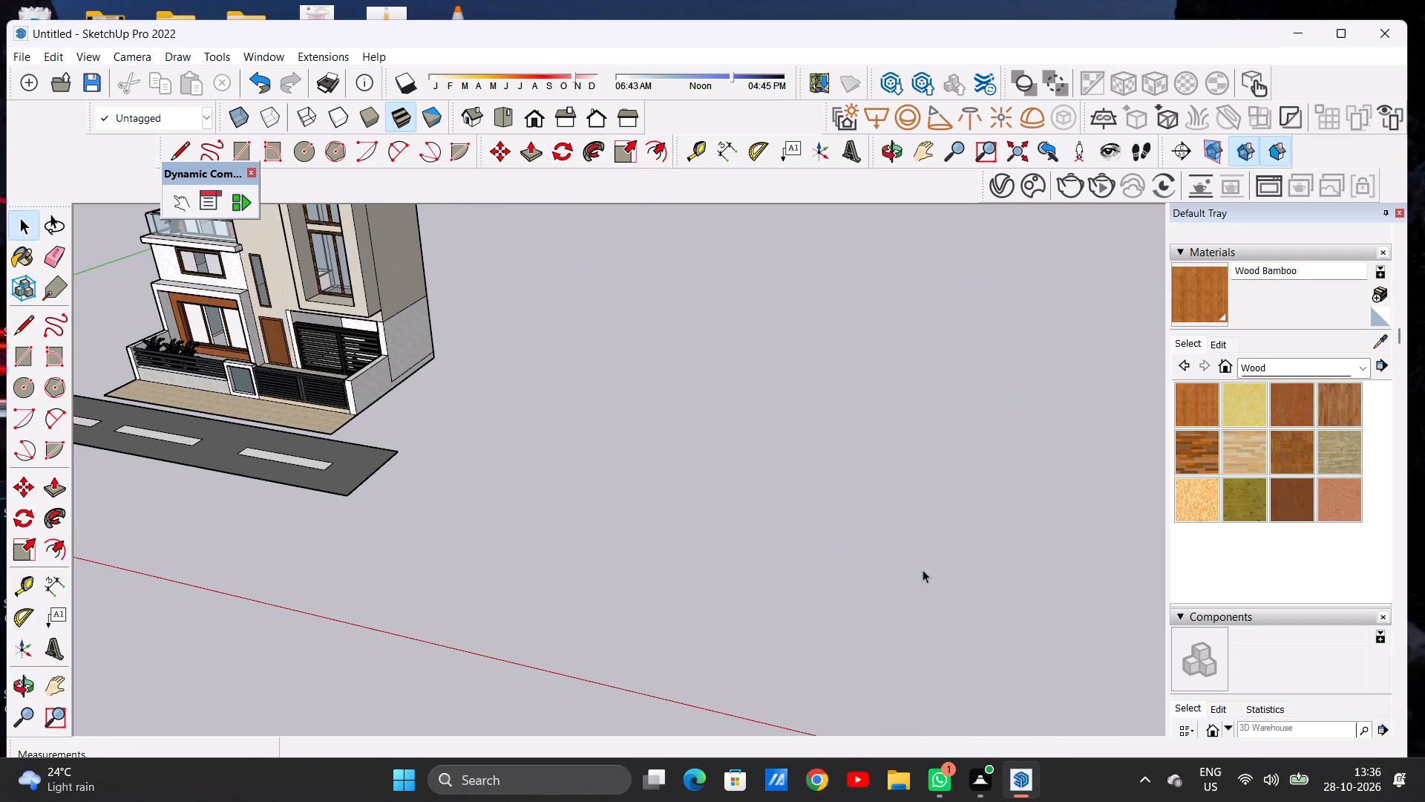
Examine the house from afar, from the front and from the side, and its two upper balconies up close.
scroll(659, 281, "down", 4)
scroll(744, 338, "up", 1)
scroll(784, 358, "down", 11)
scroll(757, 416, "down", 10)
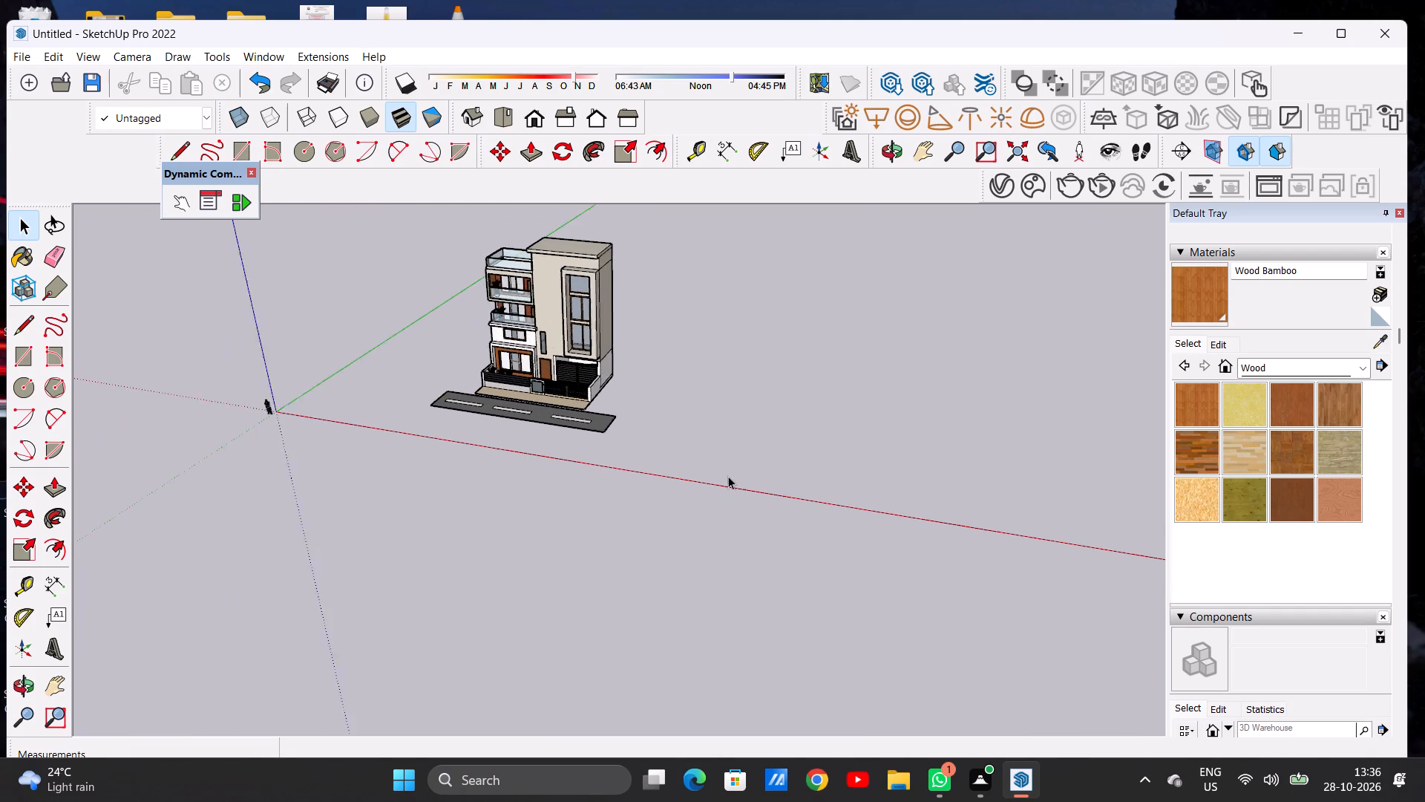
scroll(728, 476, "down", 3)
scroll(589, 267, "up", 8)
scroll(655, 361, "up", 6)
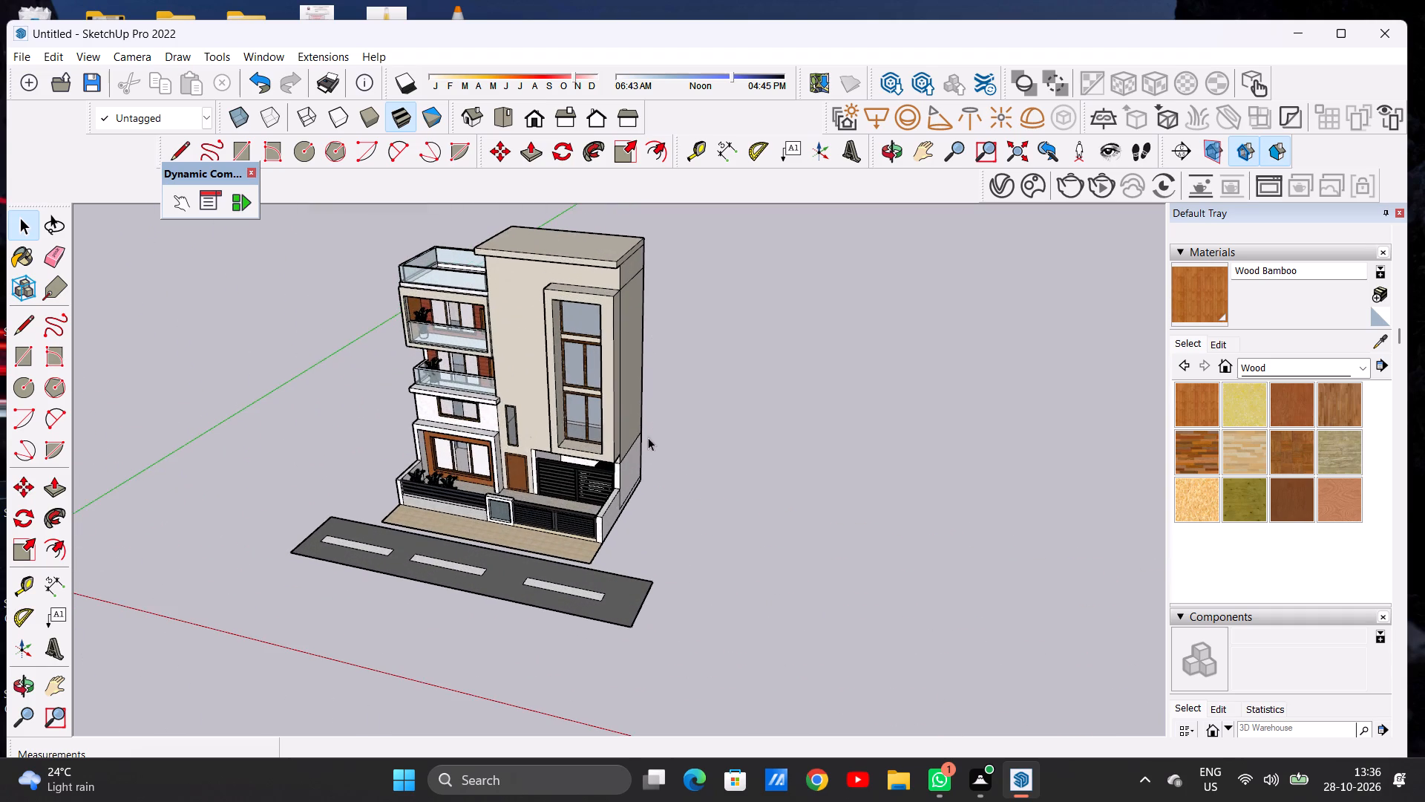
middle_click_drag(621, 456, 747, 378)
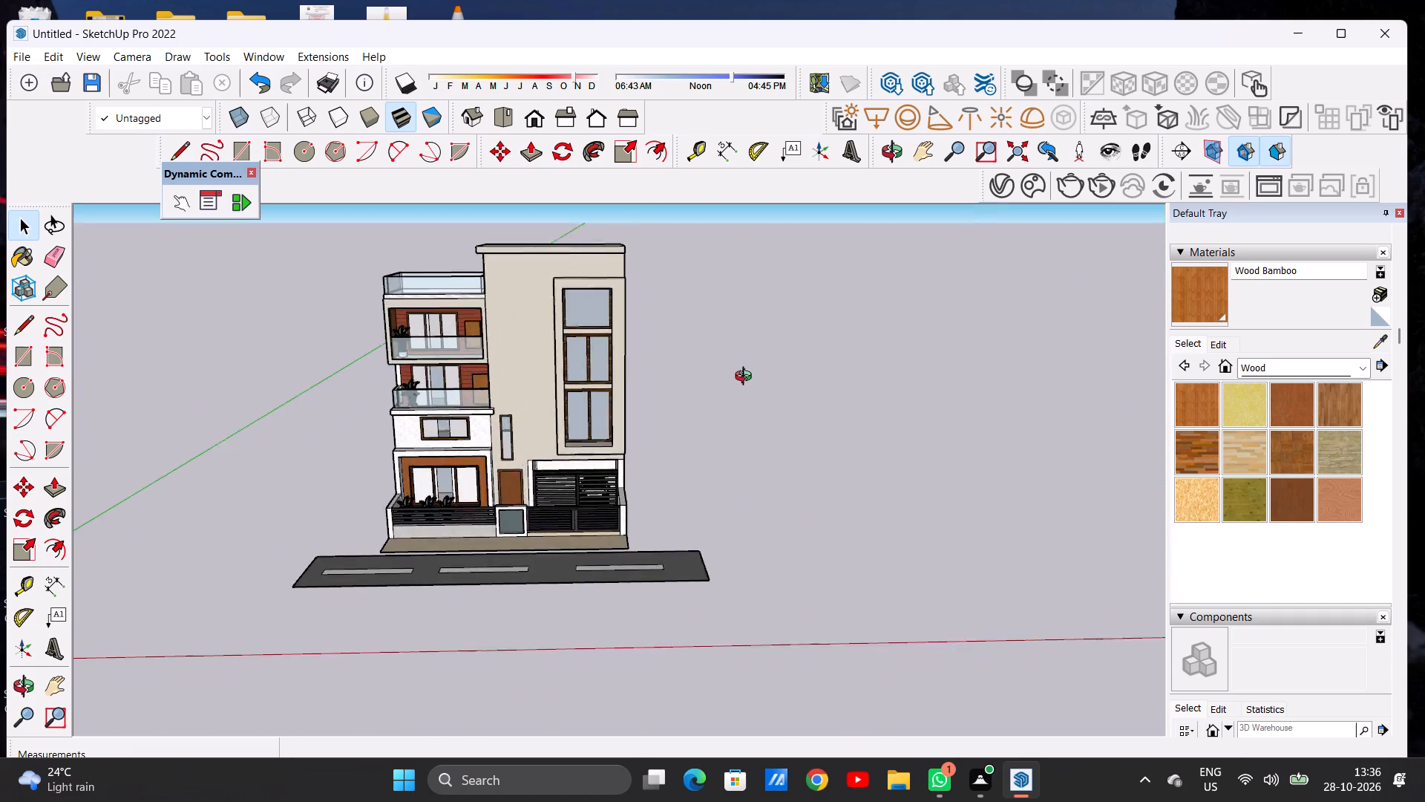
middle_click_drag(747, 378, 772, 336)
scroll(805, 374, "down", 3)
middle_click_drag(407, 392, 640, 376)
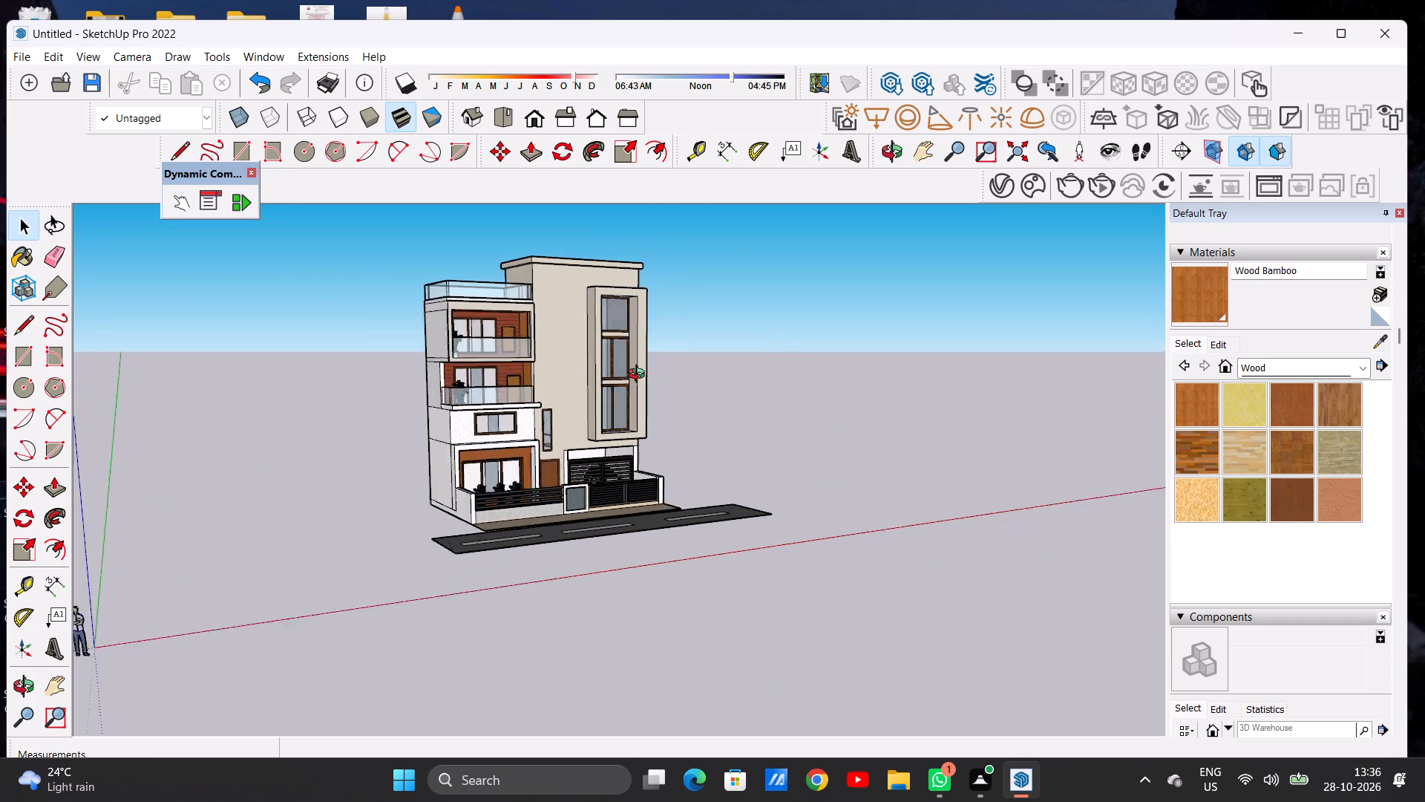
middle_click_drag(640, 376, 346, 391)
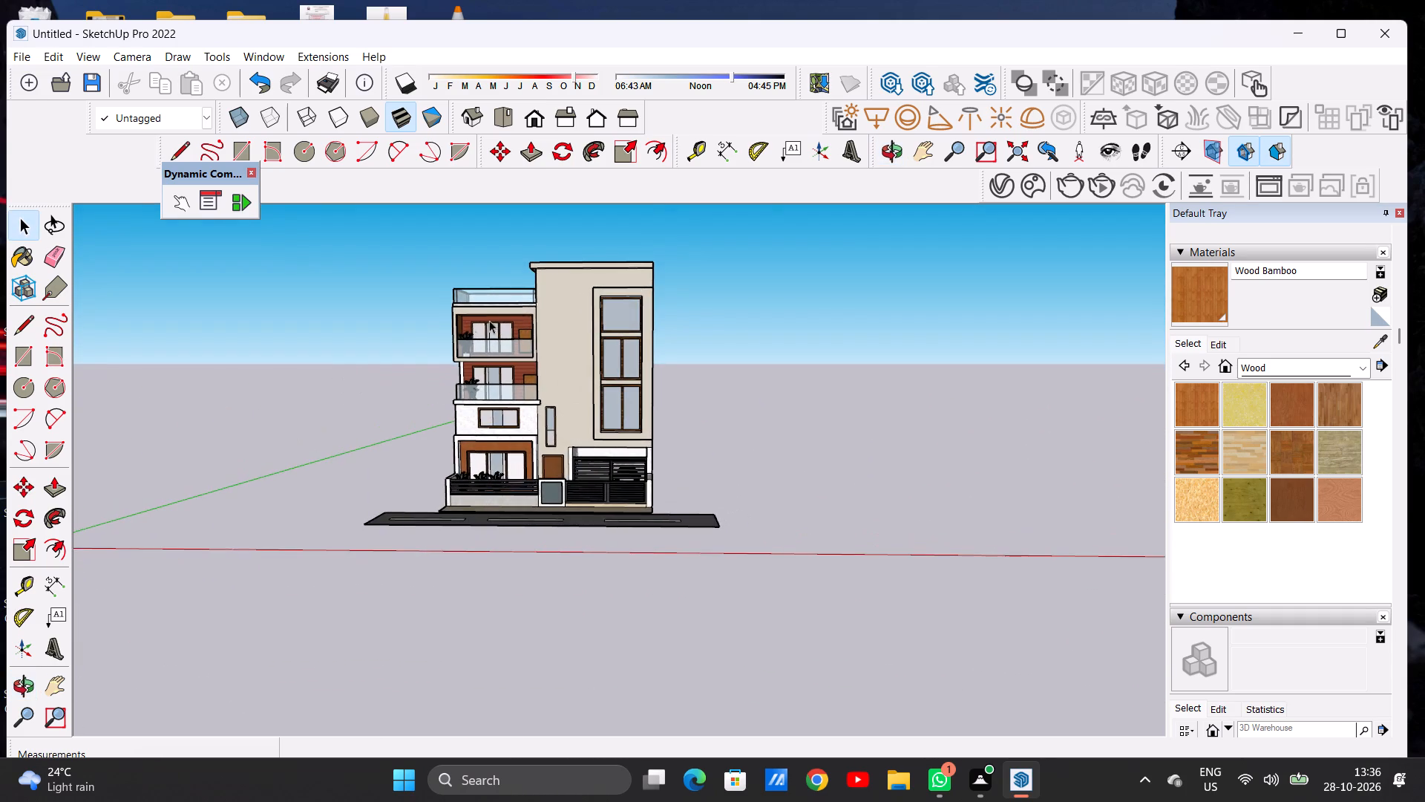
scroll(501, 311, "up", 20)
scroll(501, 311, "up", 6)
scroll(498, 345, "down", 1)
scroll(498, 345, "up", 7)
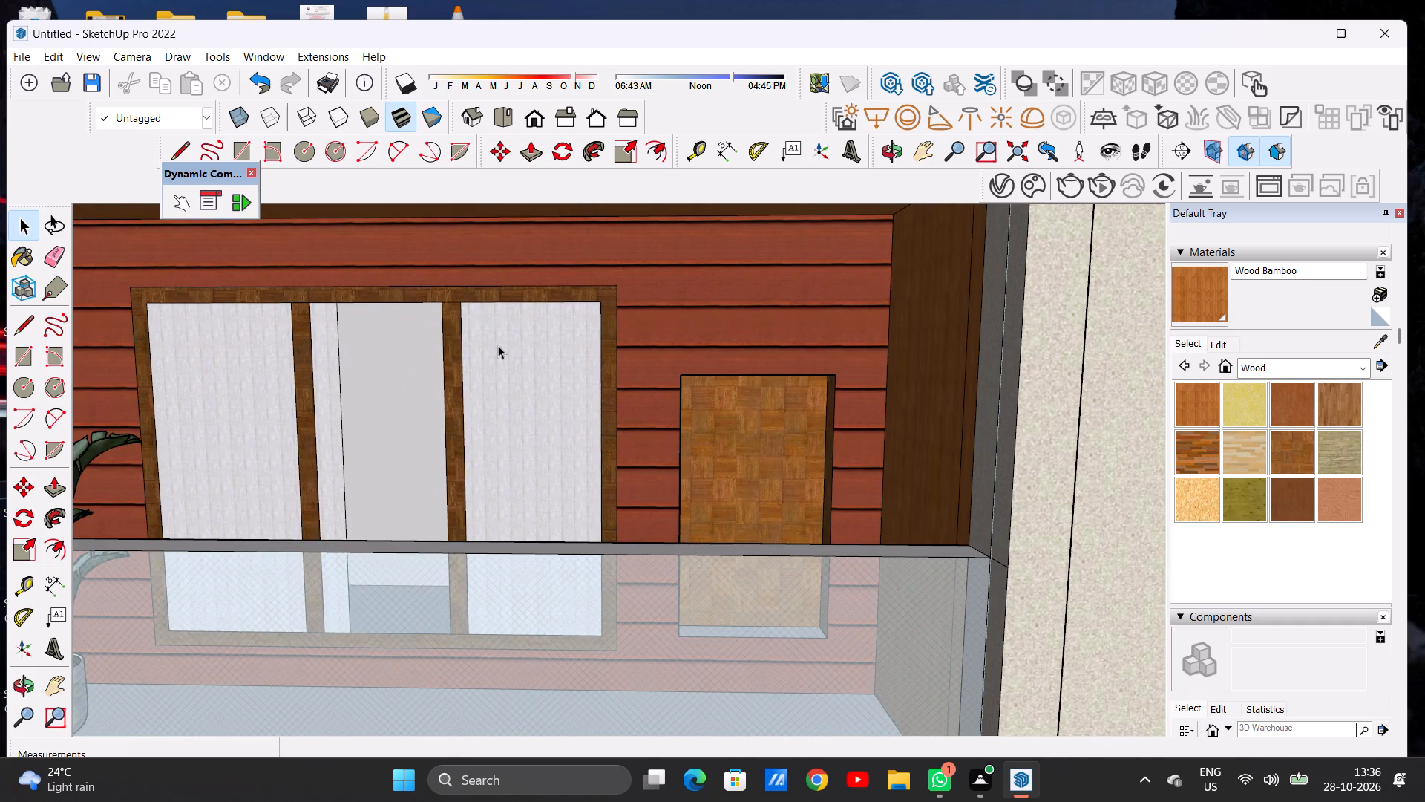
middle_click_drag(526, 364, 519, 342)
scroll(519, 342, "up", 1)
scroll(523, 343, "down", 7)
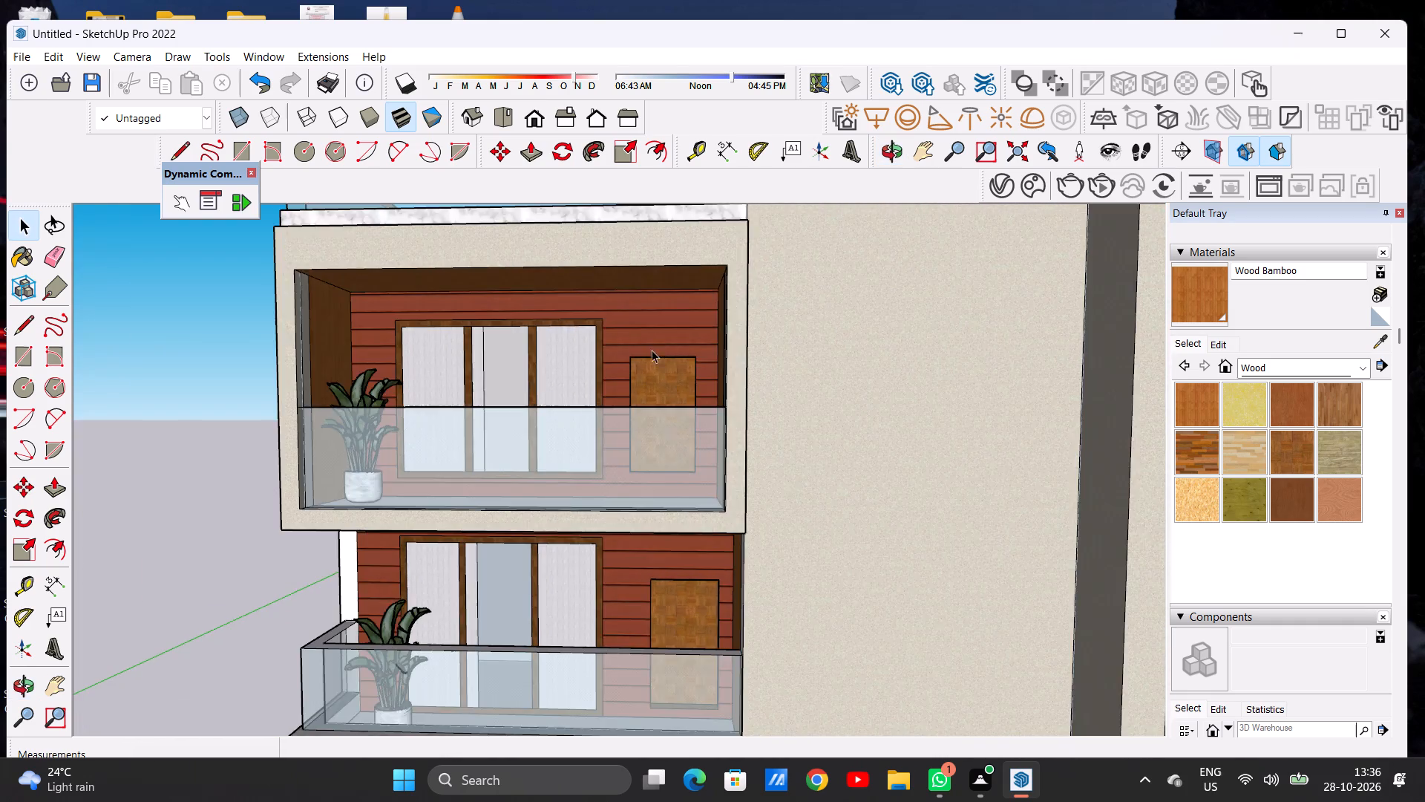
scroll(652, 350, "down", 4)
scroll(690, 344, "up", 1)
scroll(691, 345, "down", 3)
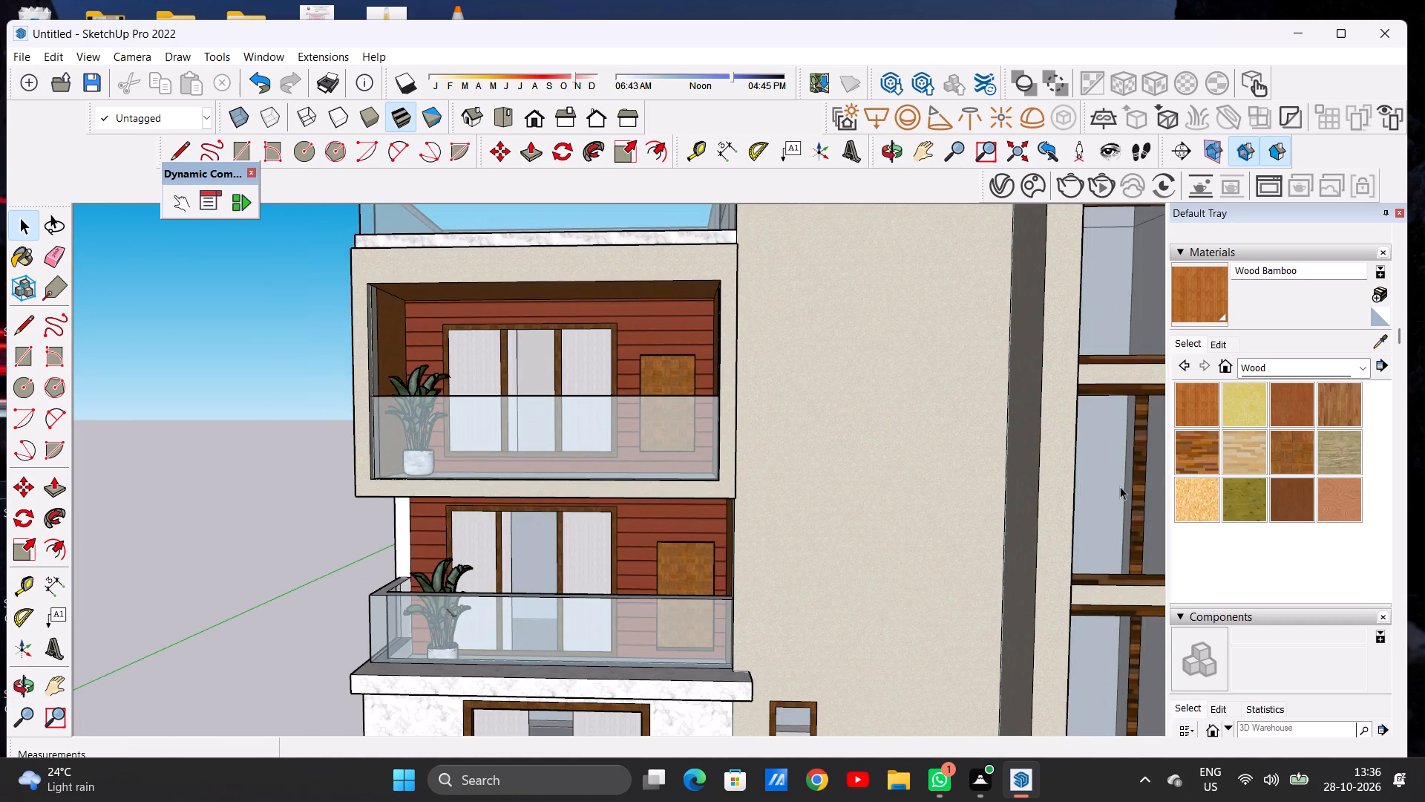
Look through the Tile materials for a new finish for the balcony walls.
left_click(1249, 368)
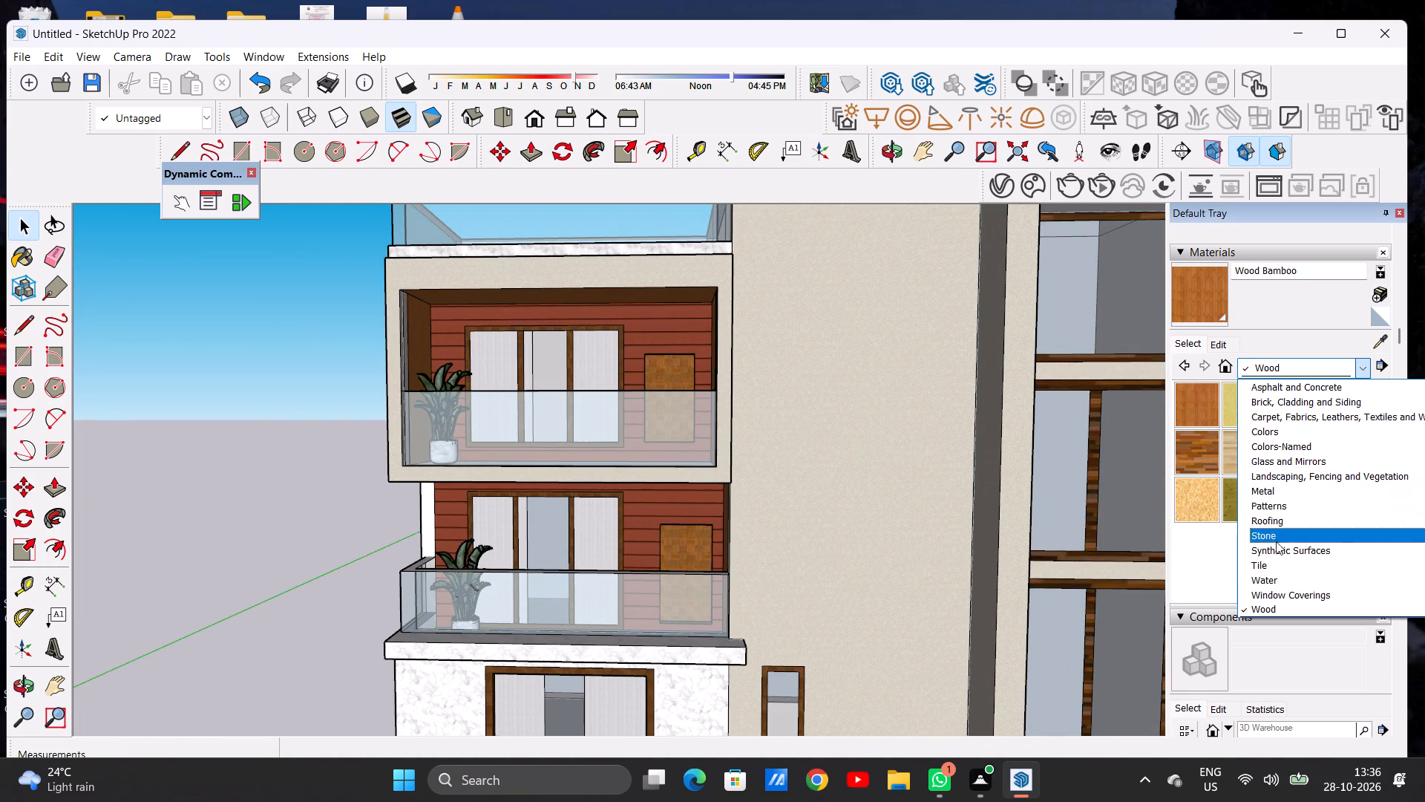
left_click(1278, 573)
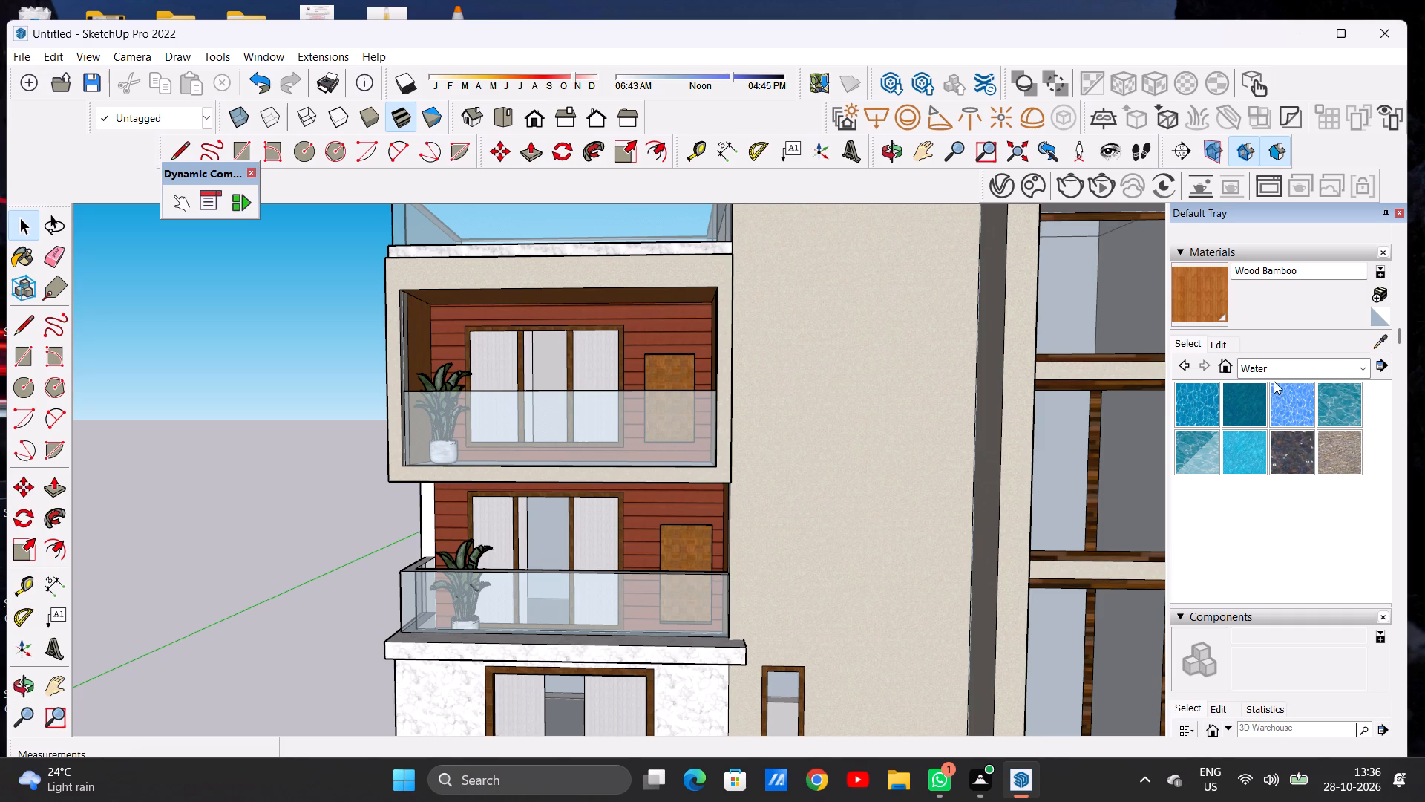
left_click(1272, 366)
left_click(1291, 568)
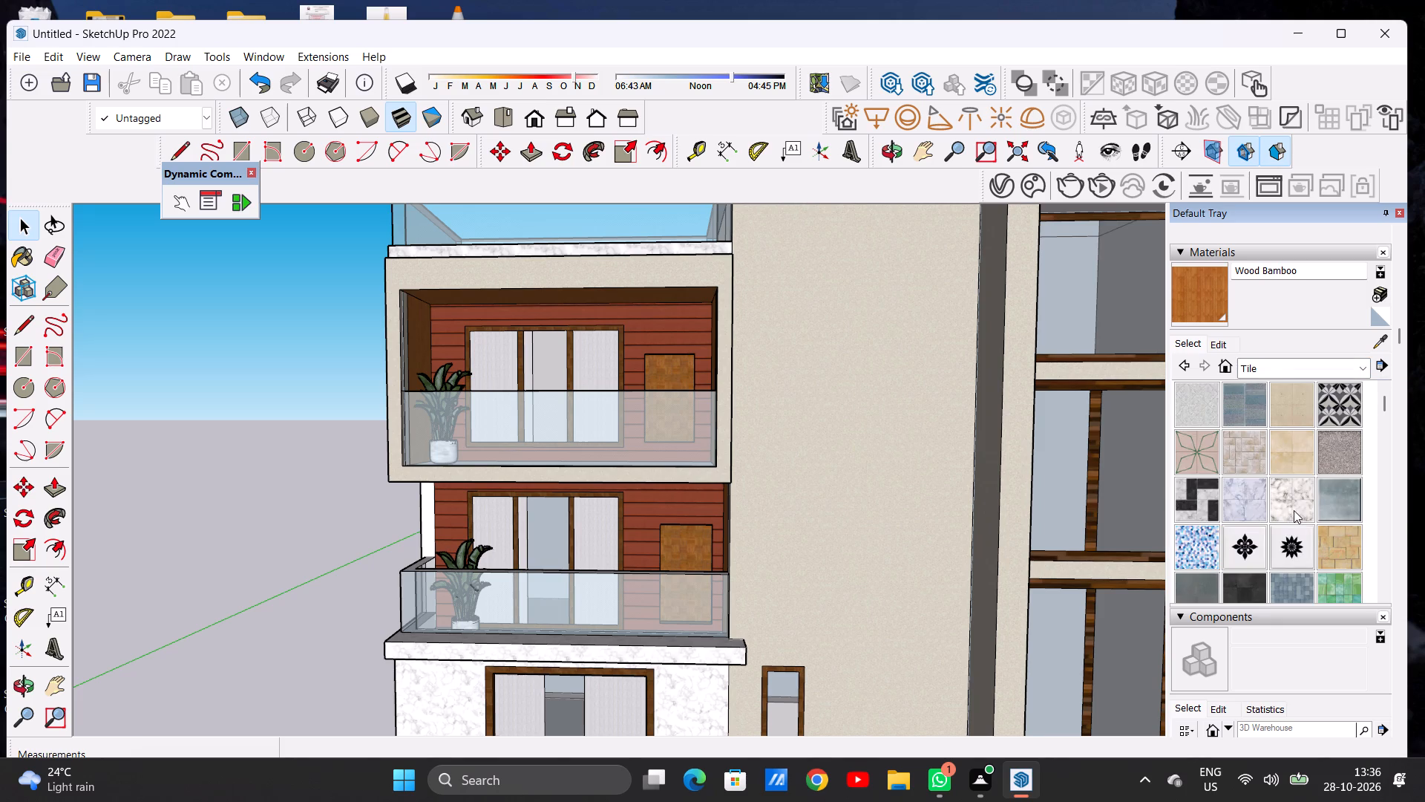
scroll(1294, 510, "down", 5)
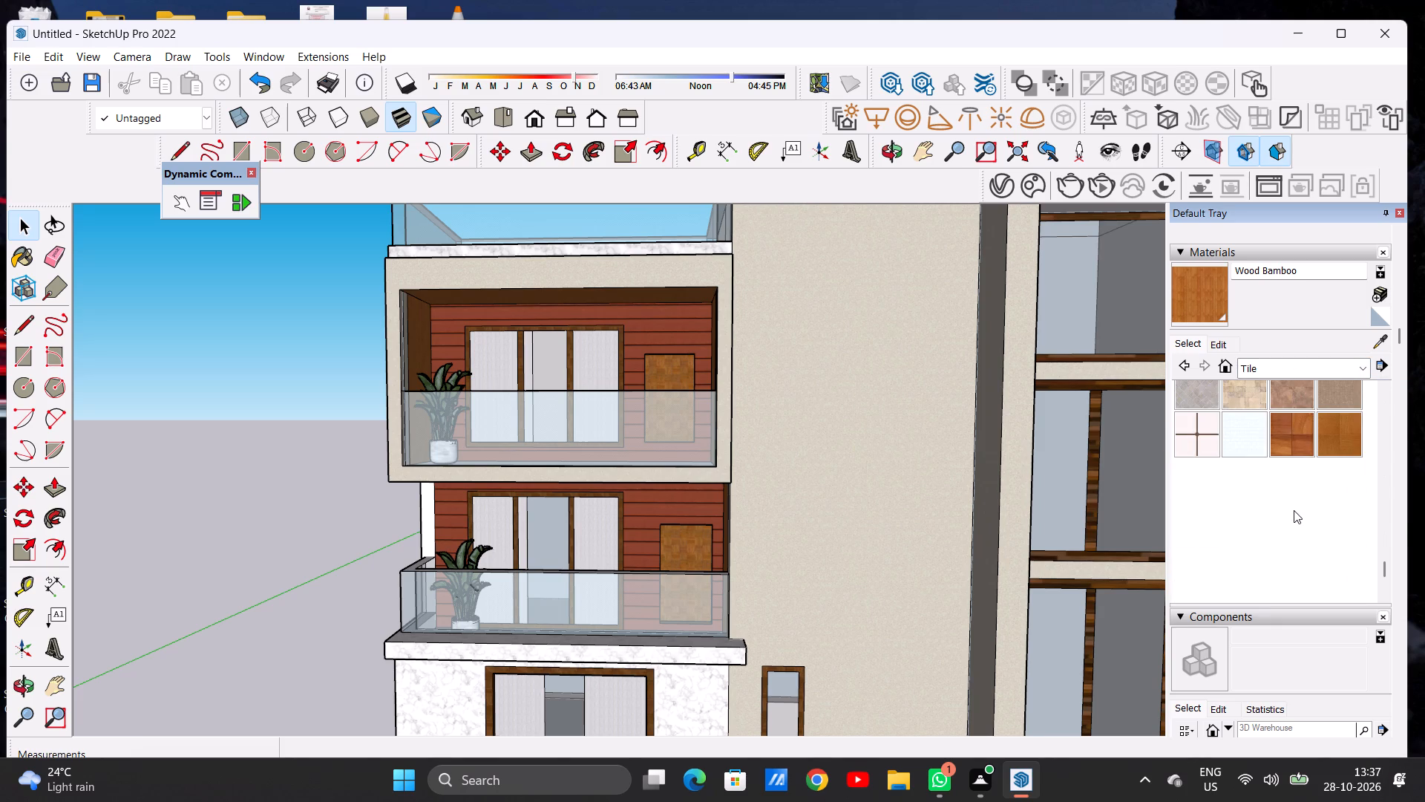
Paint the top balcony's back wall with Wallpaper Stripe from the Carpet, Fabrics, Leathers materials.
left_click(1259, 364)
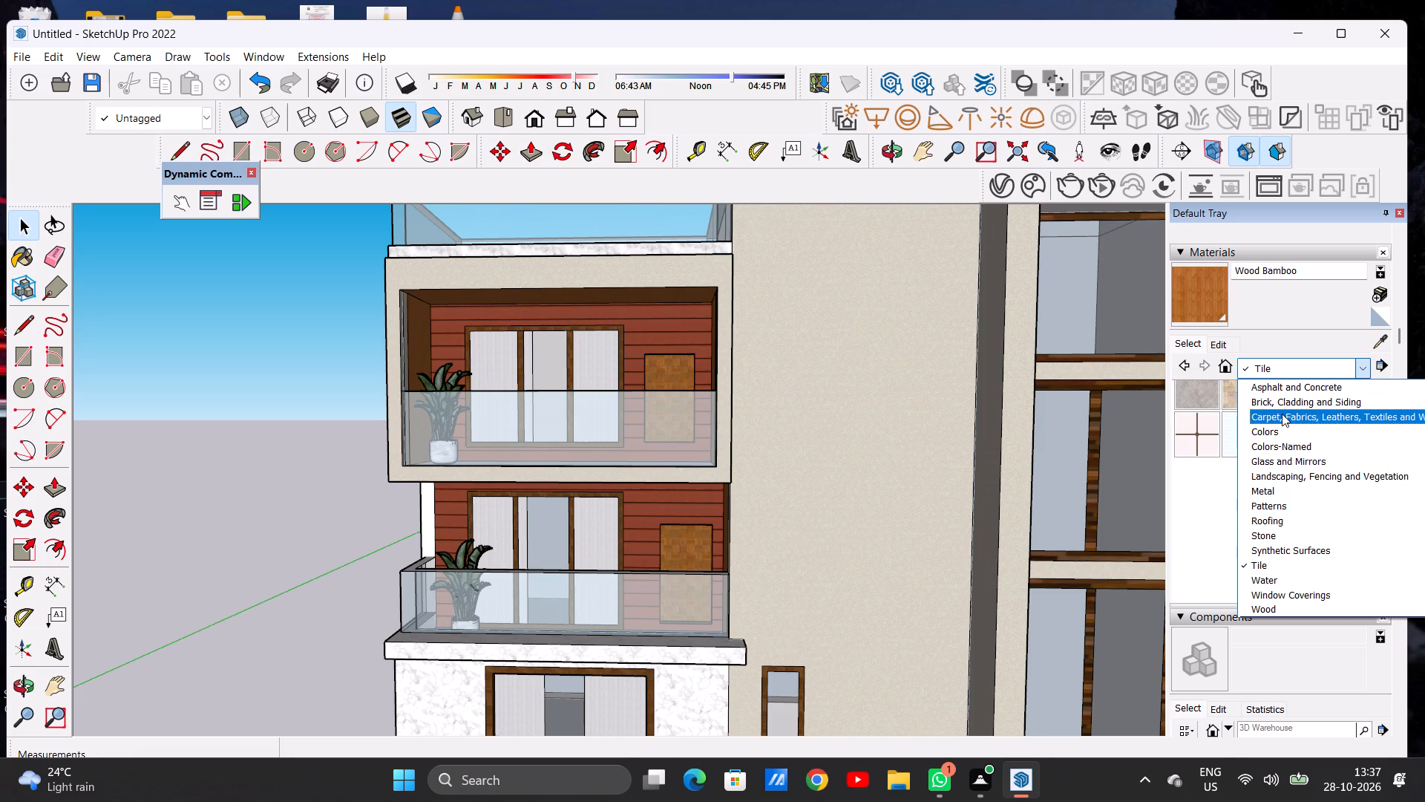
left_click(1282, 414)
scroll(1276, 455, "down", 2)
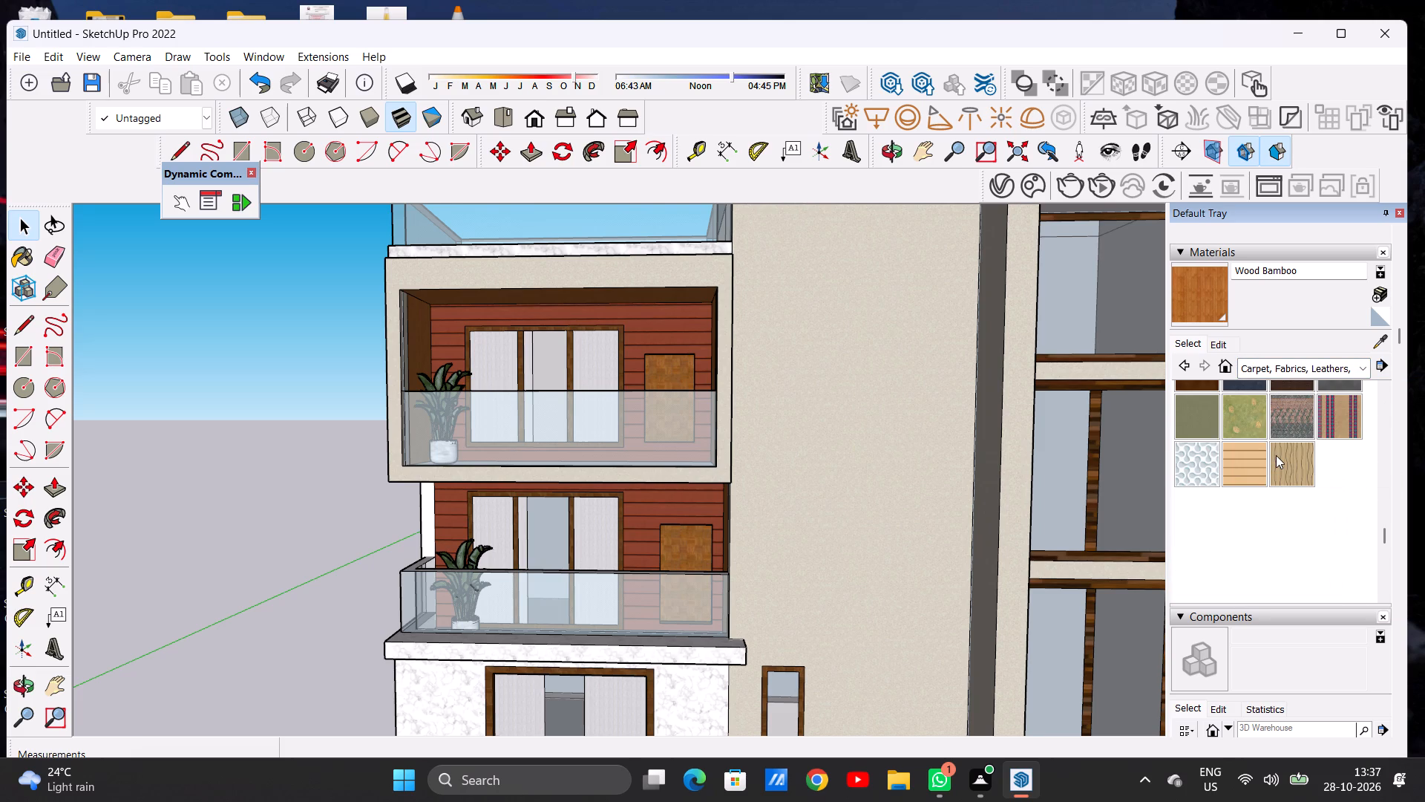
scroll(1276, 455, "up", 2)
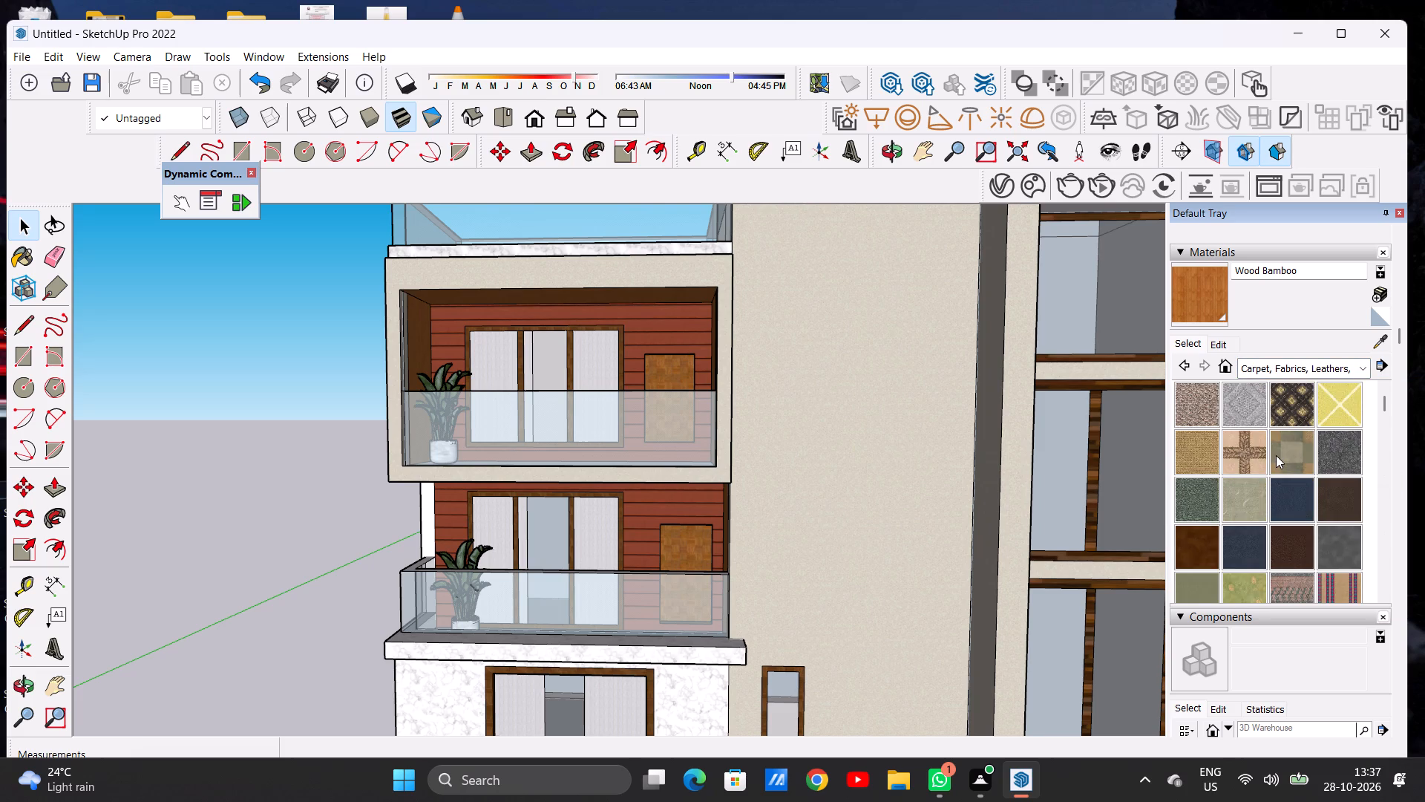
scroll(1276, 455, "up", 1)
scroll(1276, 455, "down", 3)
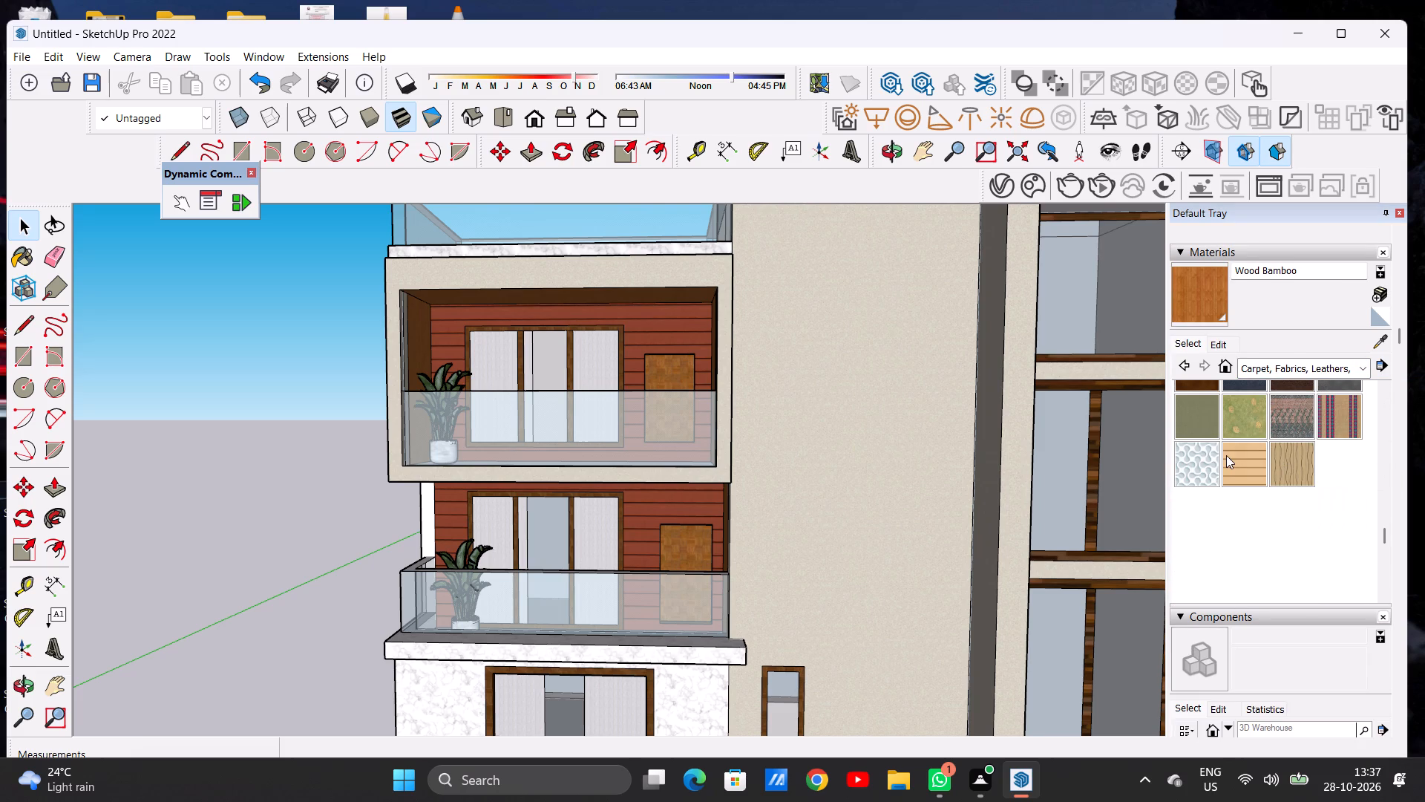
left_click(1249, 459)
scroll(710, 384, "up", 3)
scroll(703, 382, "down", 1)
scroll(703, 382, "up", 1)
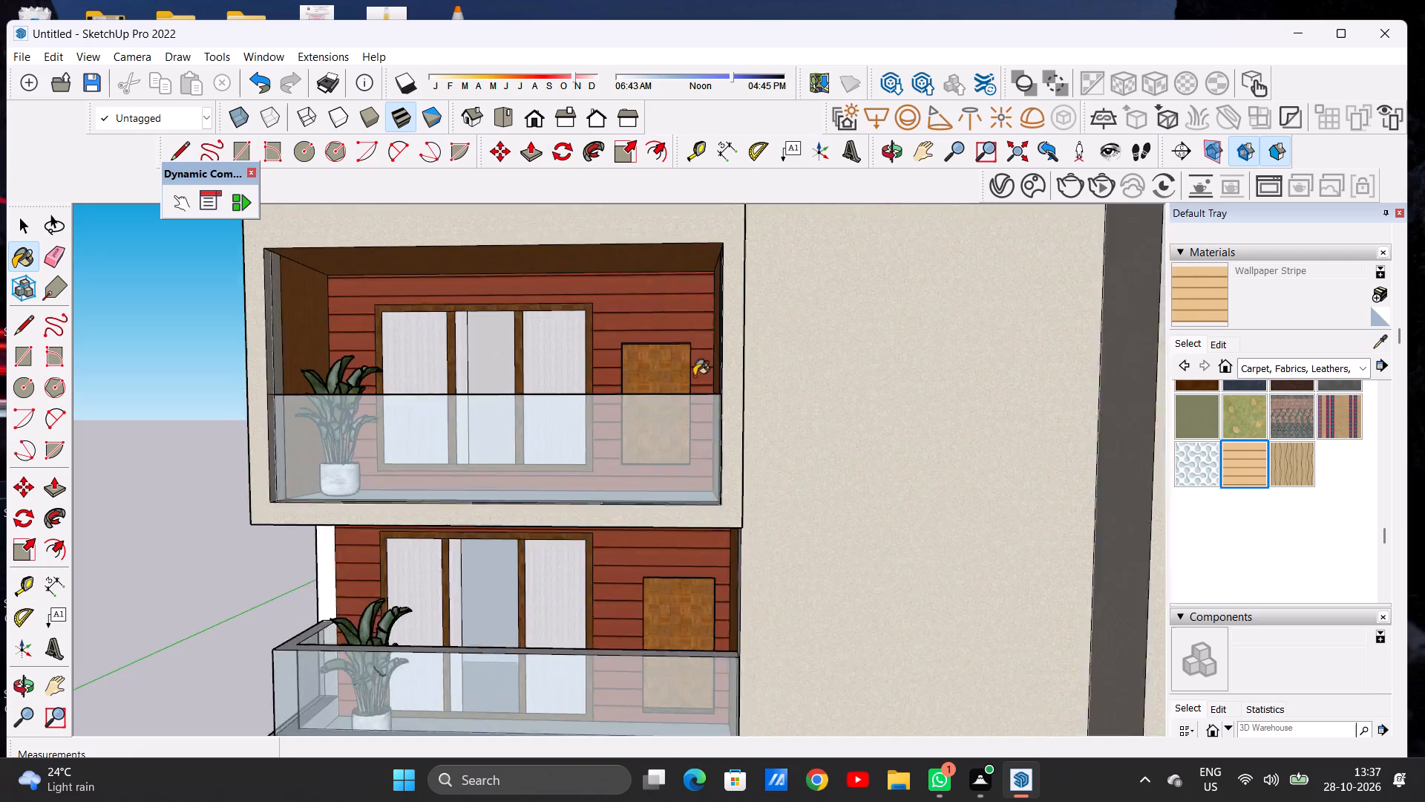
scroll(694, 376, "up", 2)
scroll(632, 227, "down", 1)
scroll(632, 227, "up", 1)
scroll(633, 227, "down", 1)
scroll(638, 244, "up", 3)
left_click(692, 276)
scroll(690, 291, "up", 7)
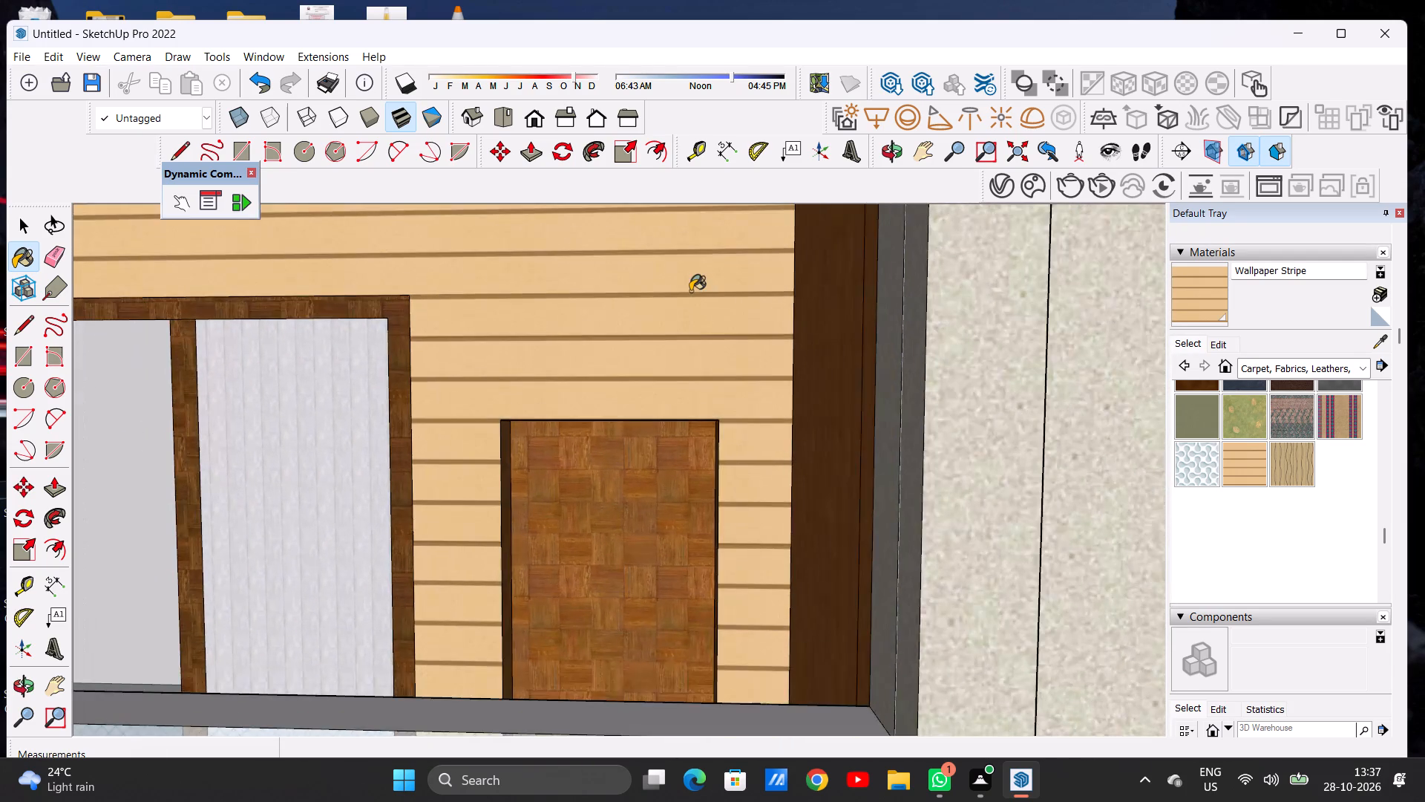
Darken the colour of the Wallpaper Stripe material slightly.
scroll(710, 292, "down", 20)
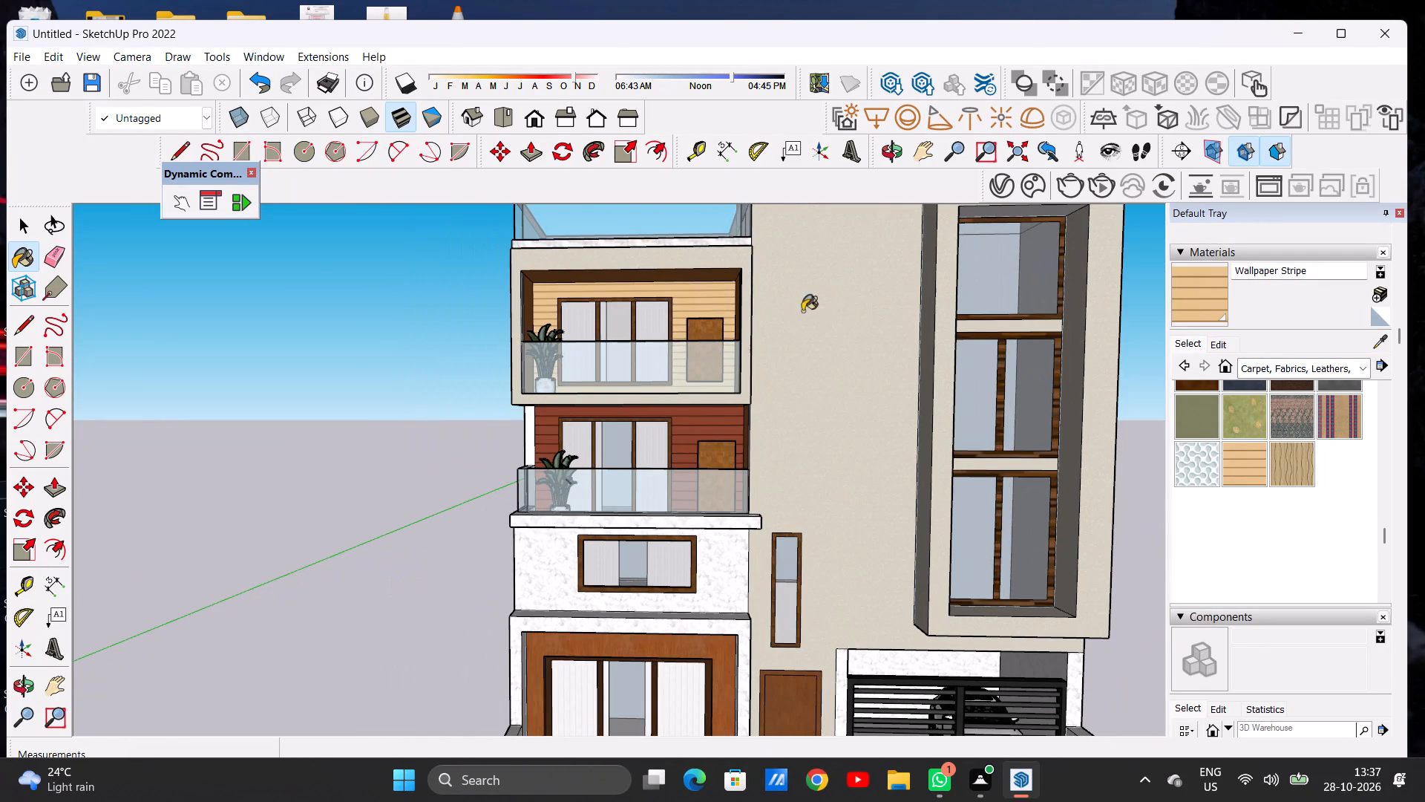
left_click(1211, 344)
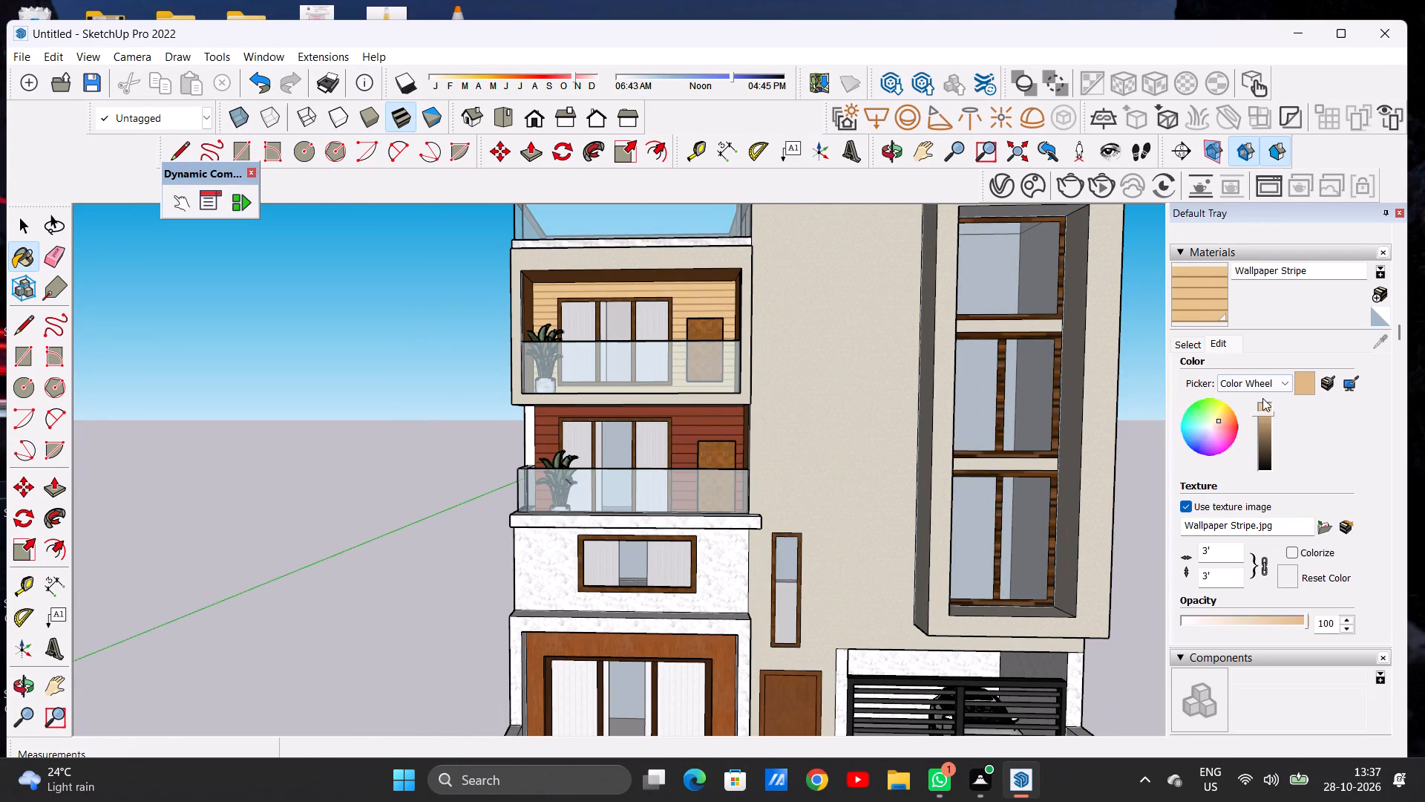
left_click(1259, 417)
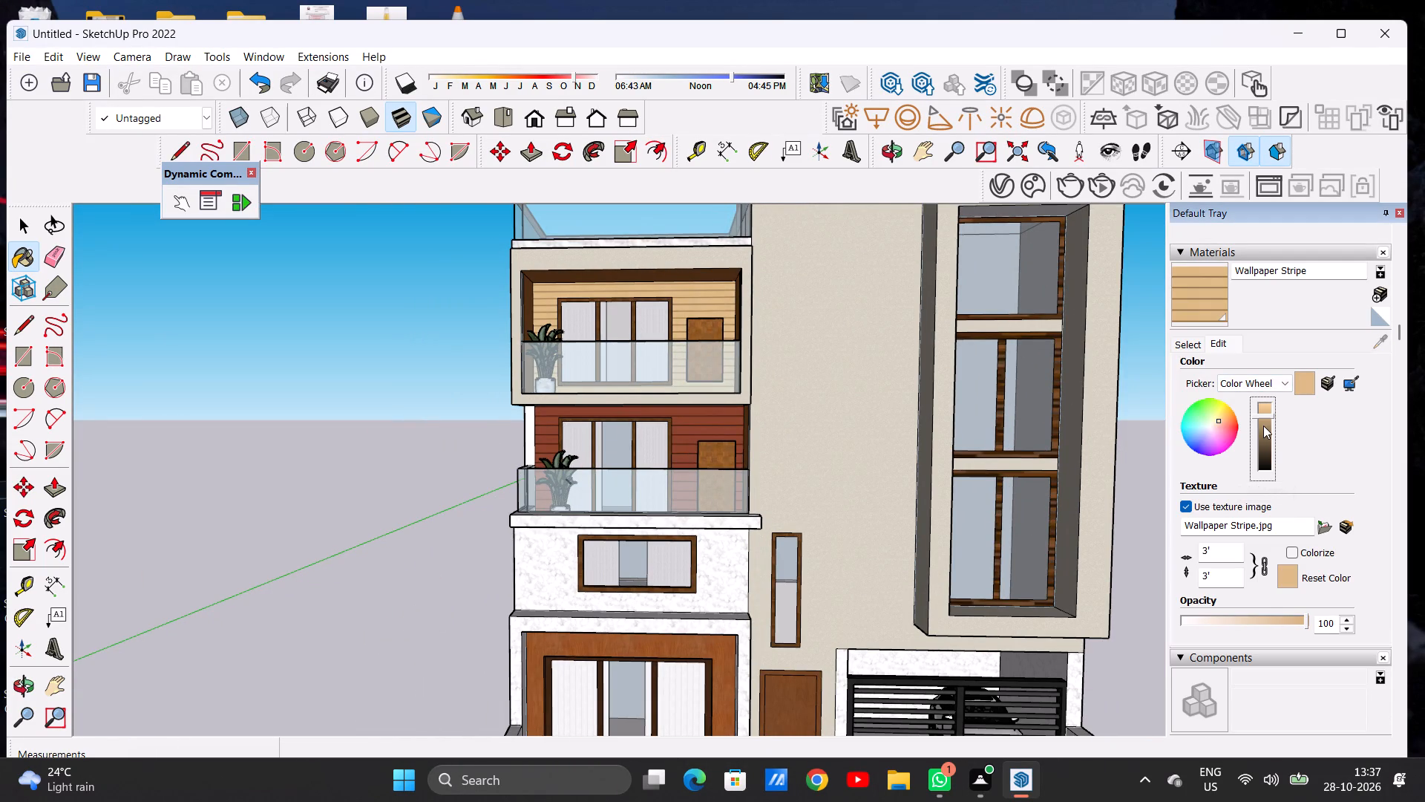
left_click(1263, 426)
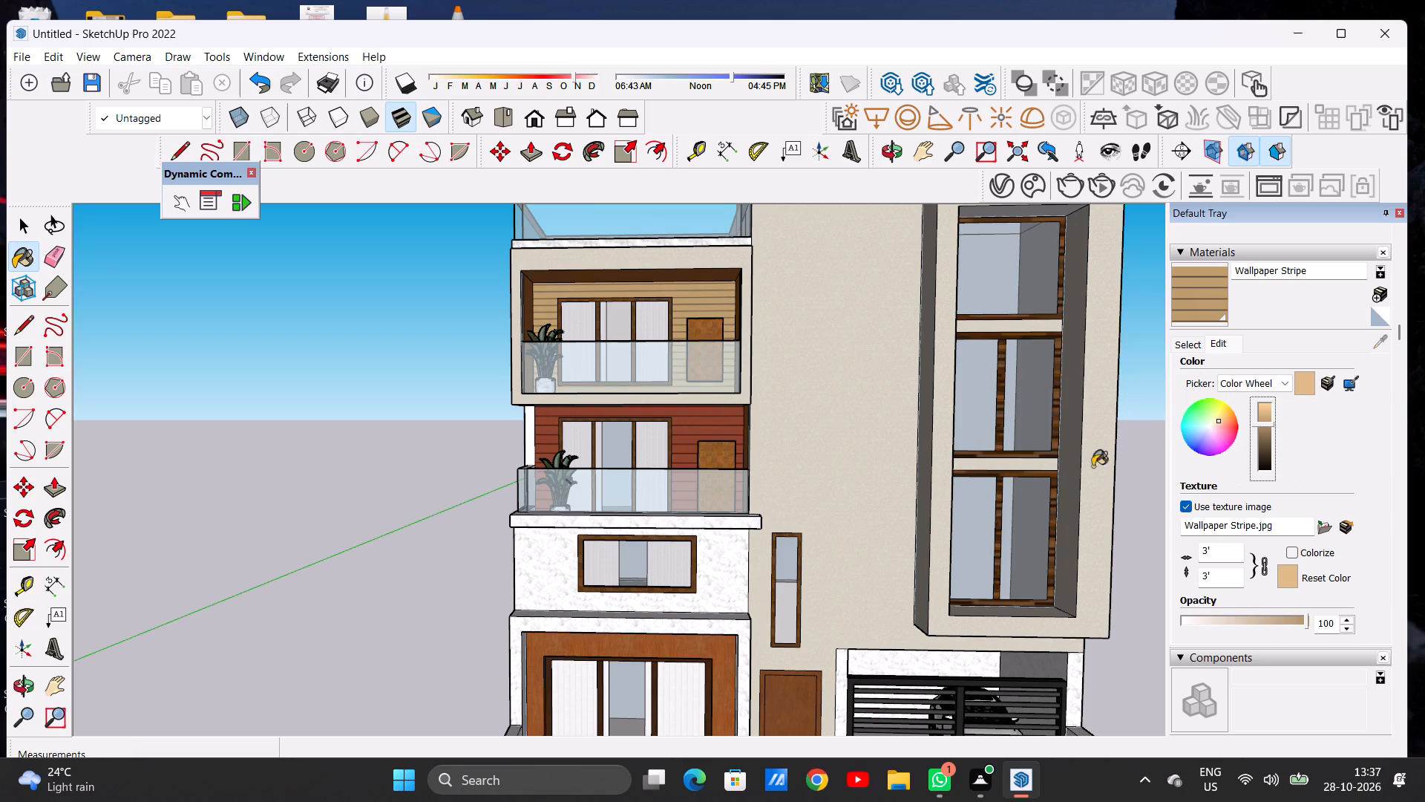
Paint the back wall of the balcony below with the darkened Wallpaper Stripe material.
scroll(682, 439, "up", 10)
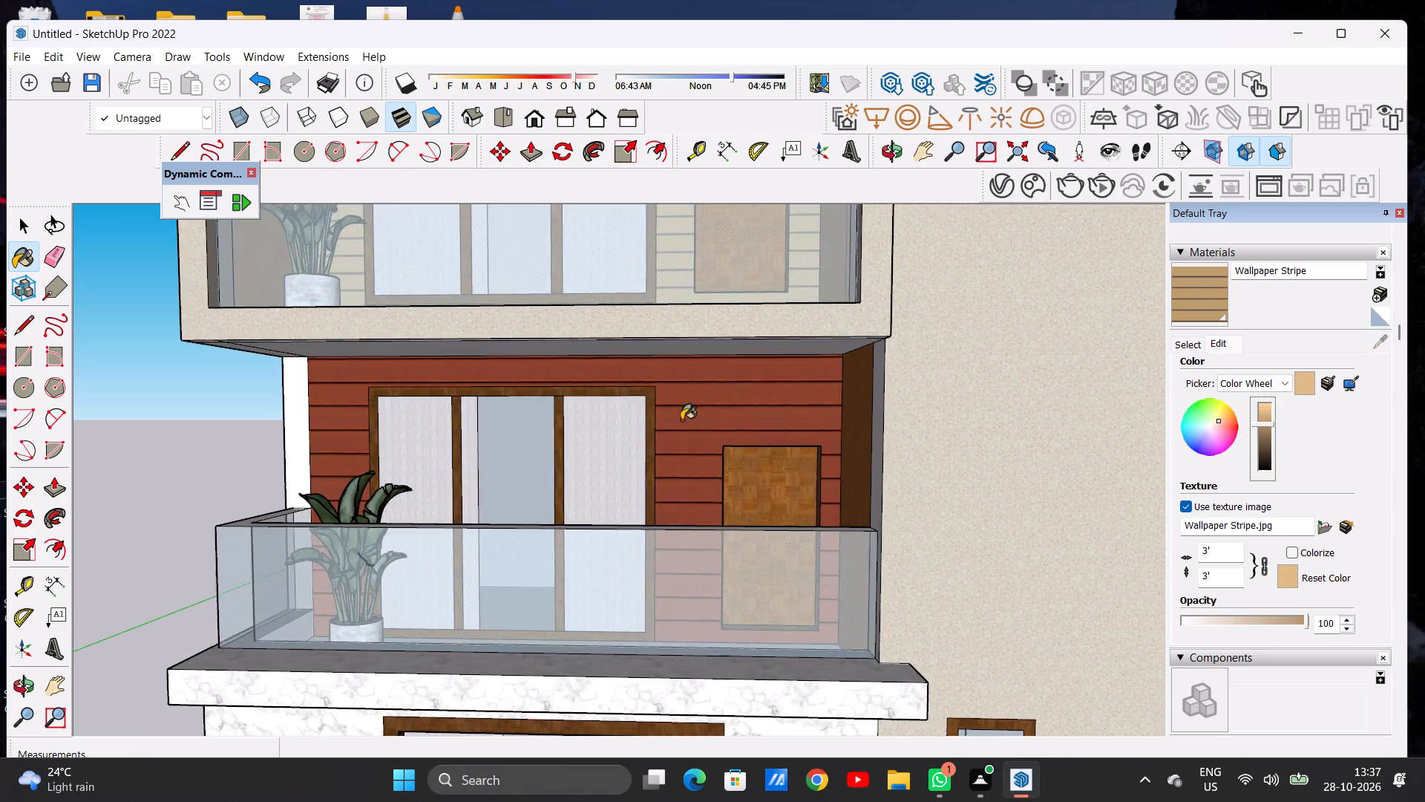
scroll(681, 420, "up", 4)
left_click(715, 395)
Fine-tune the darkness of the Wallpaper Stripe colour and check both balcony walls against the rest of the facade.
scroll(754, 391, "down", 18)
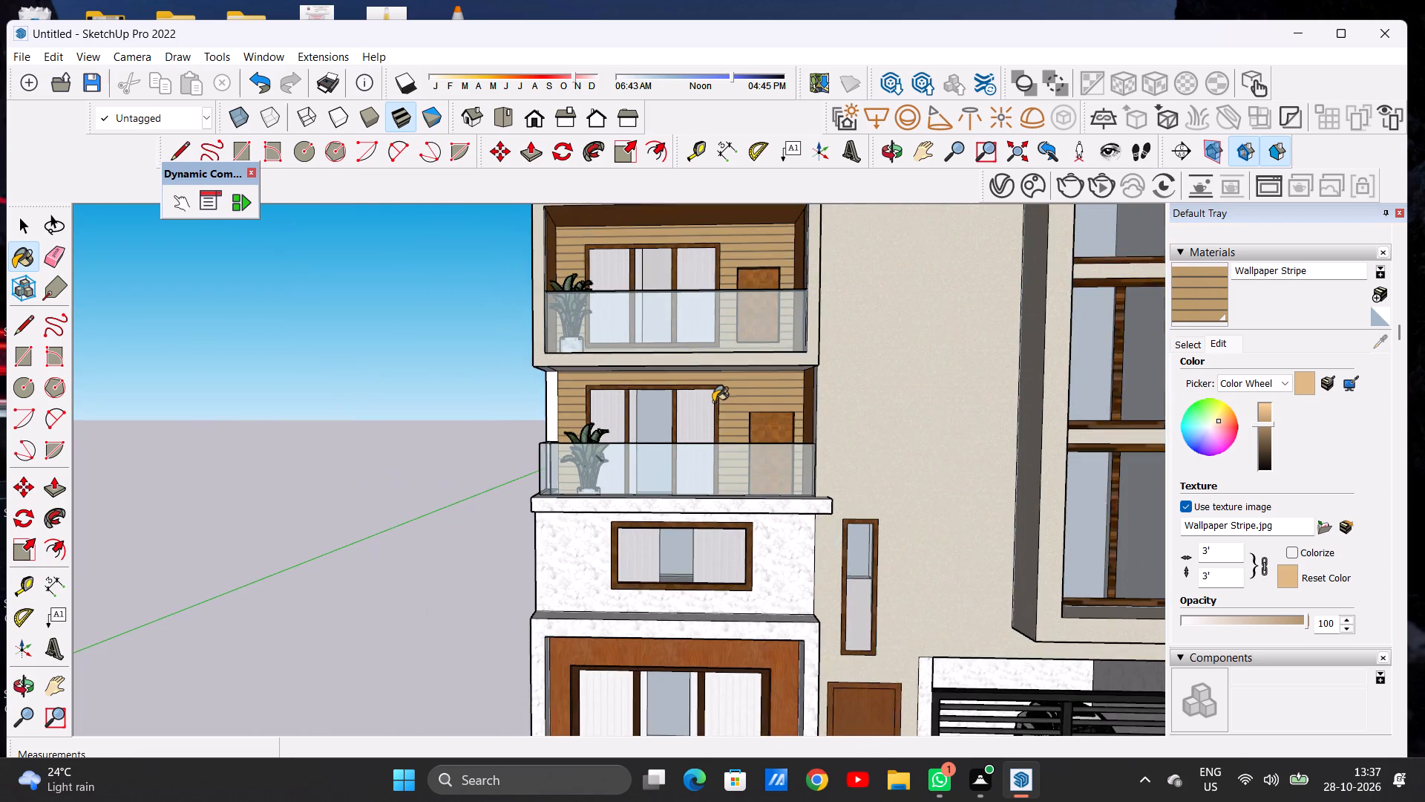
scroll(713, 402, "down", 12)
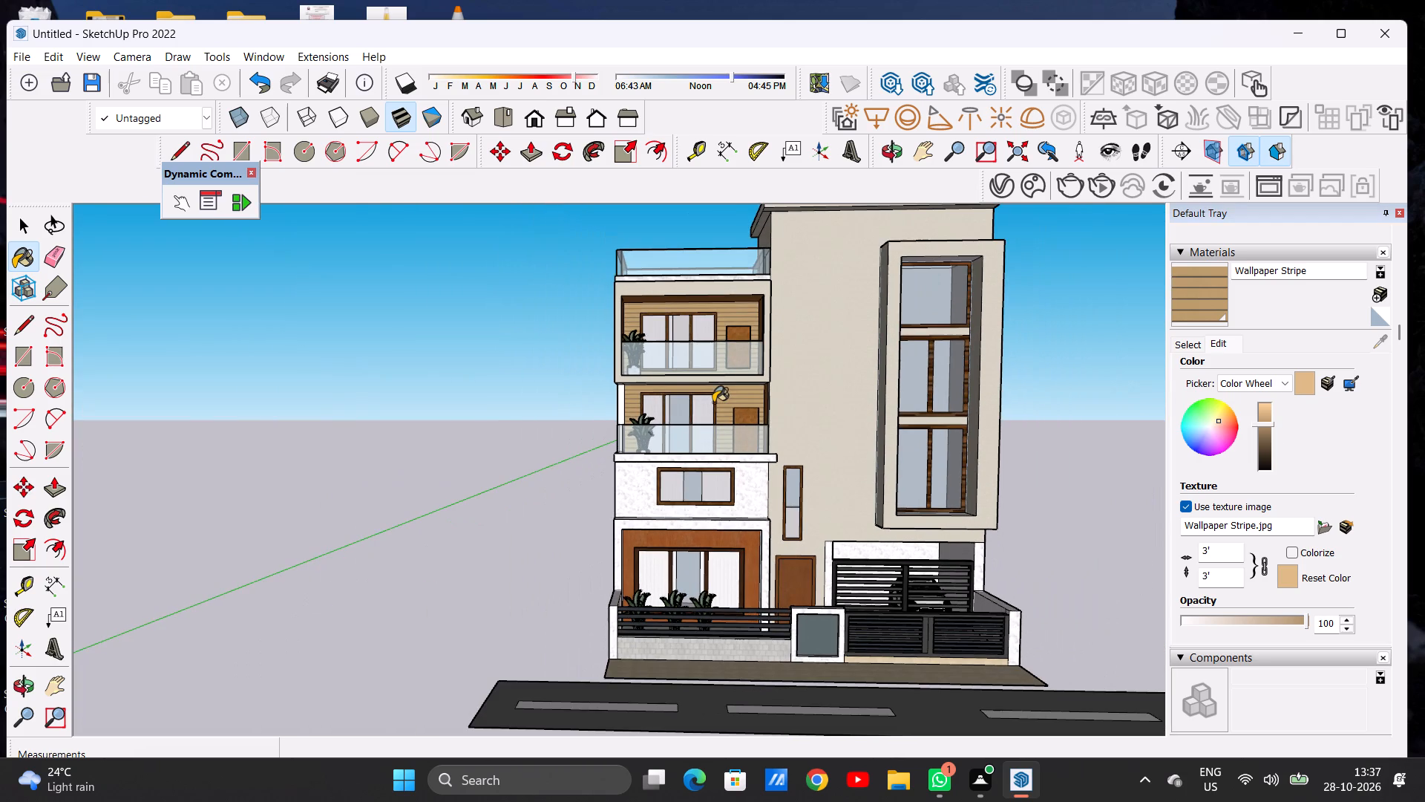
scroll(724, 400, "up", 6)
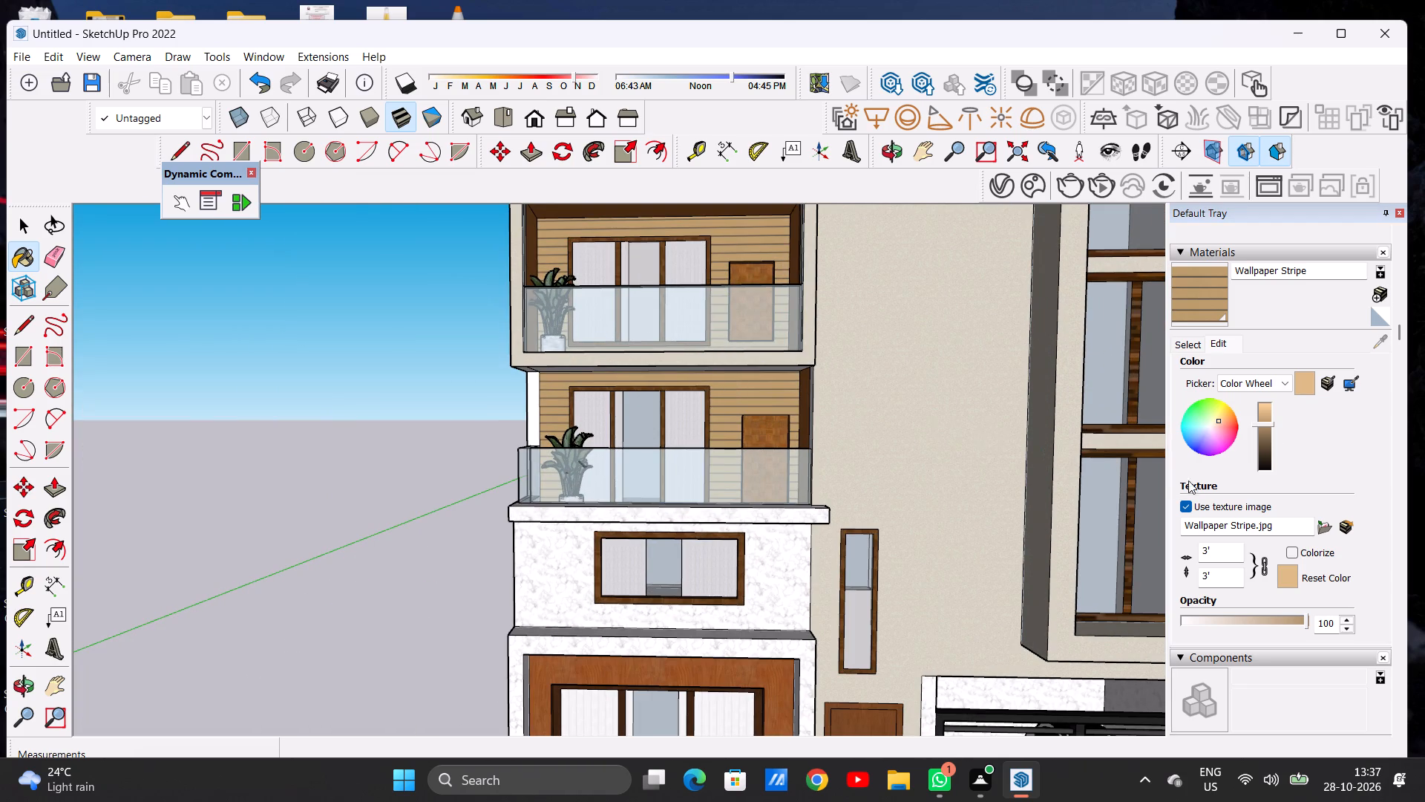
left_click(1264, 433)
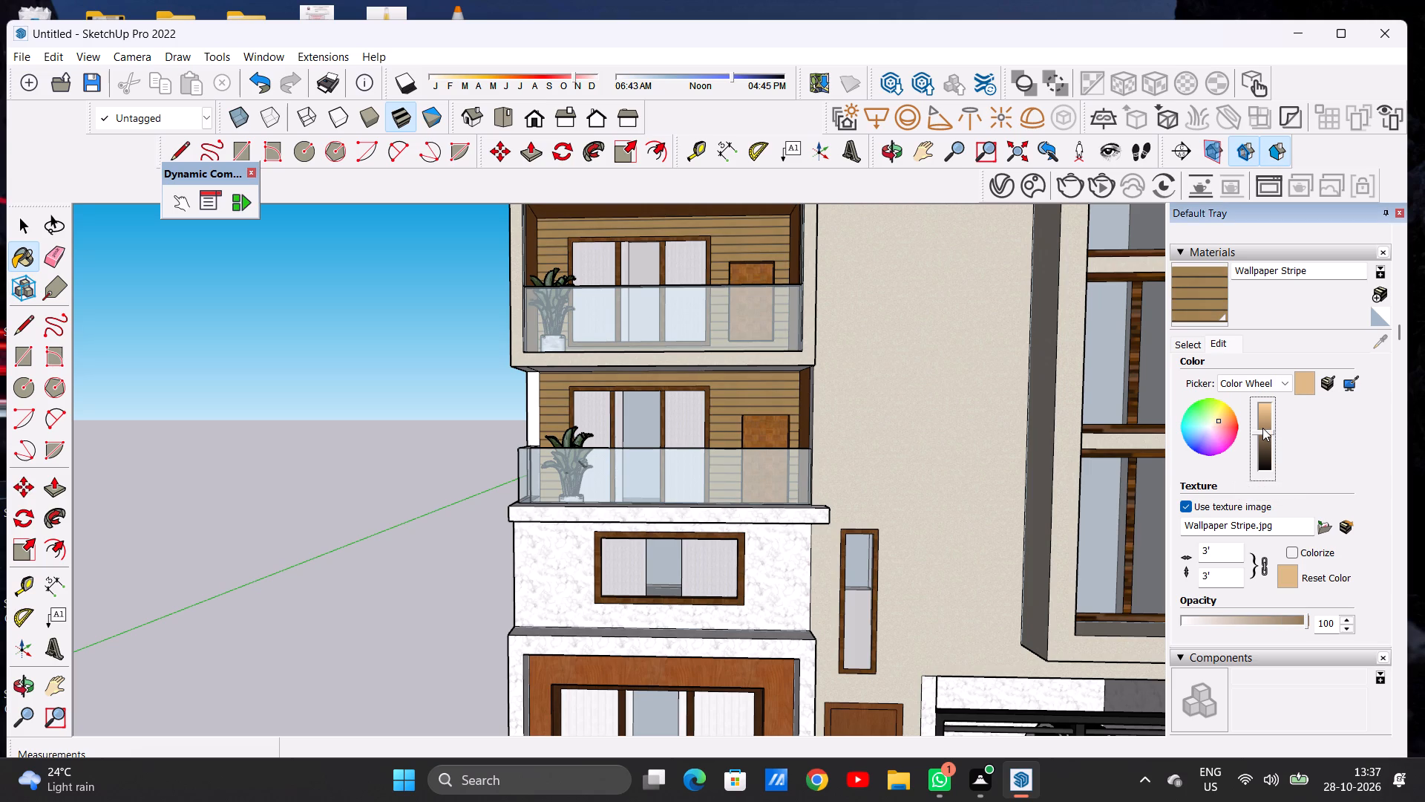
left_click(1262, 428)
scroll(704, 454, "down", 7)
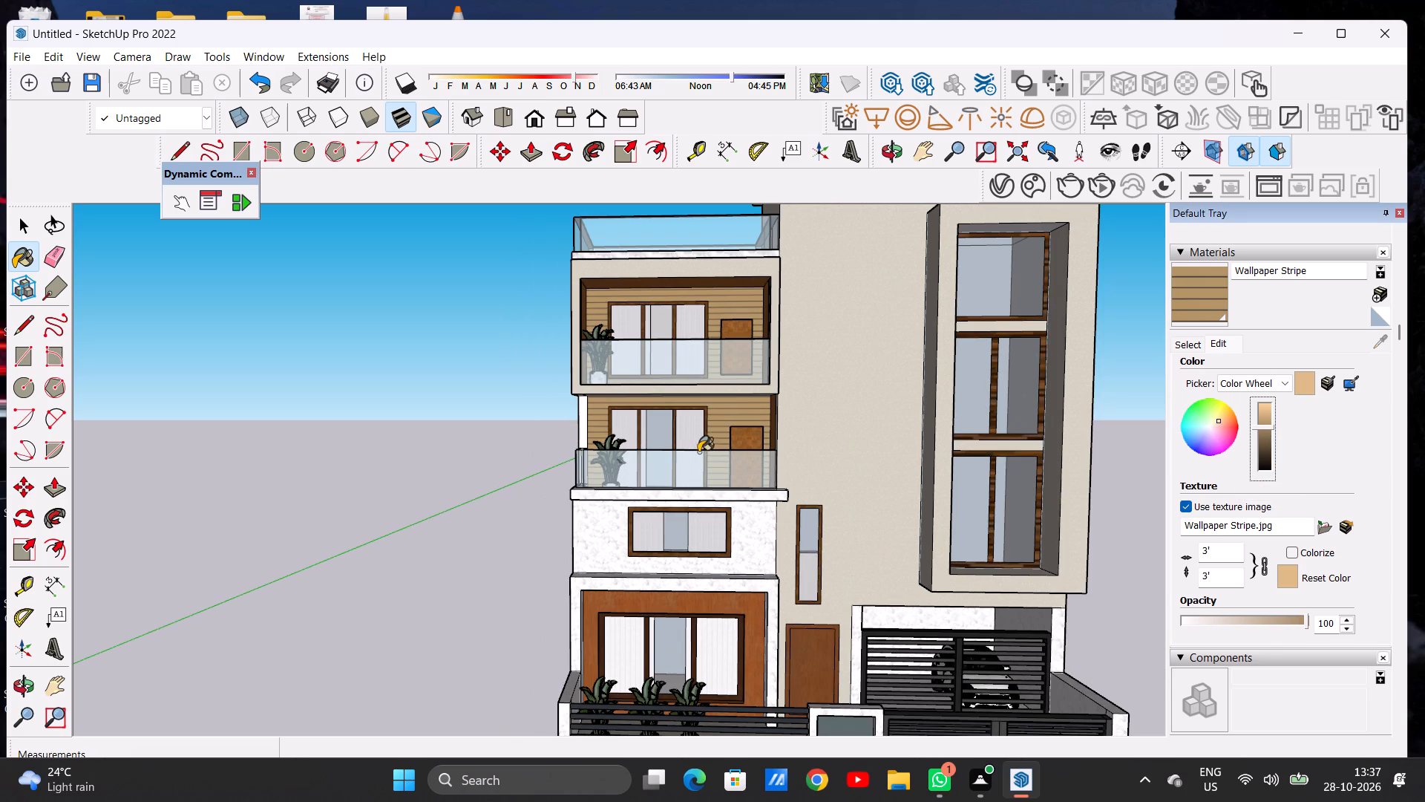
middle_click_drag(741, 366, 665, 453)
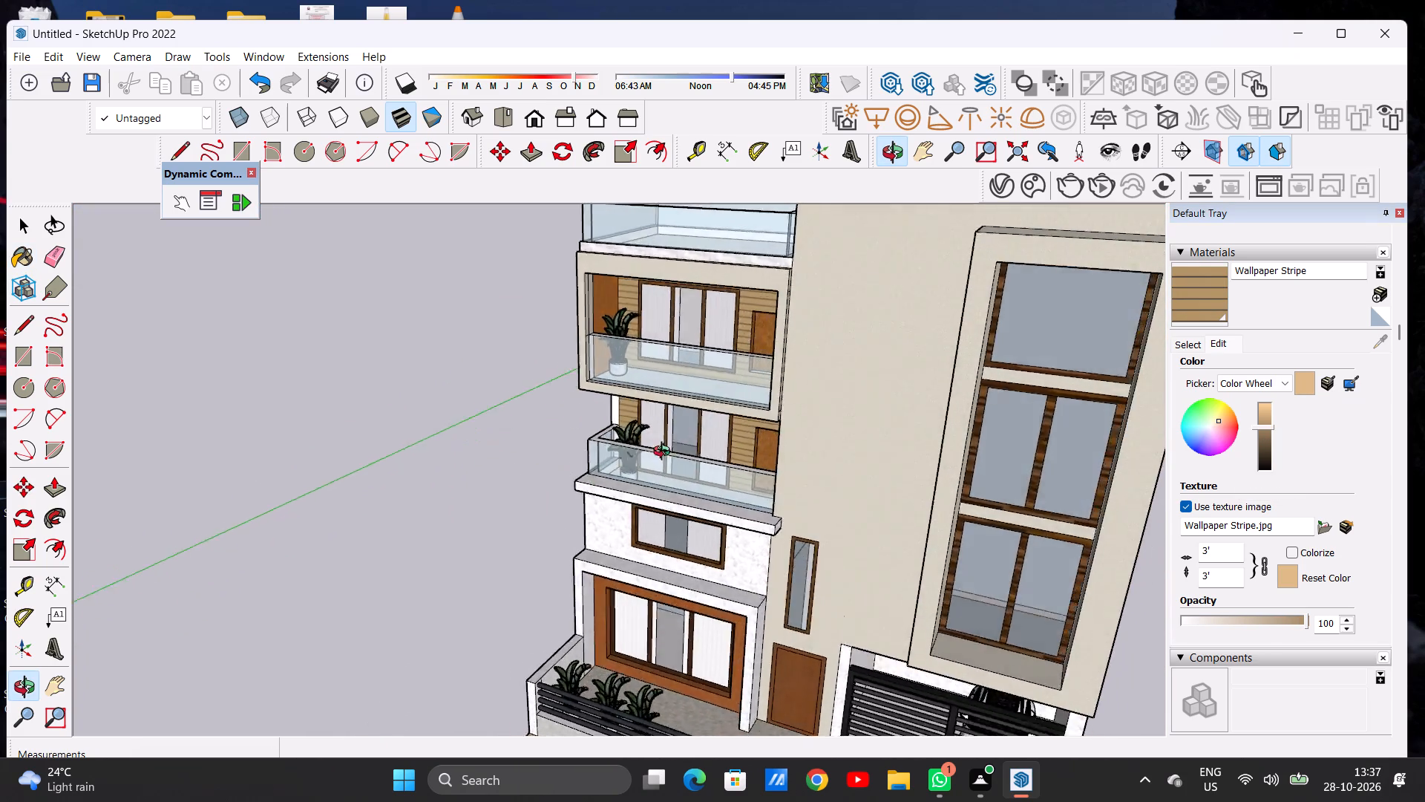
Examine the striped back walls of the two balconies from the front and close up around the lower balcony's door.
middle_click_drag(665, 453, 686, 444)
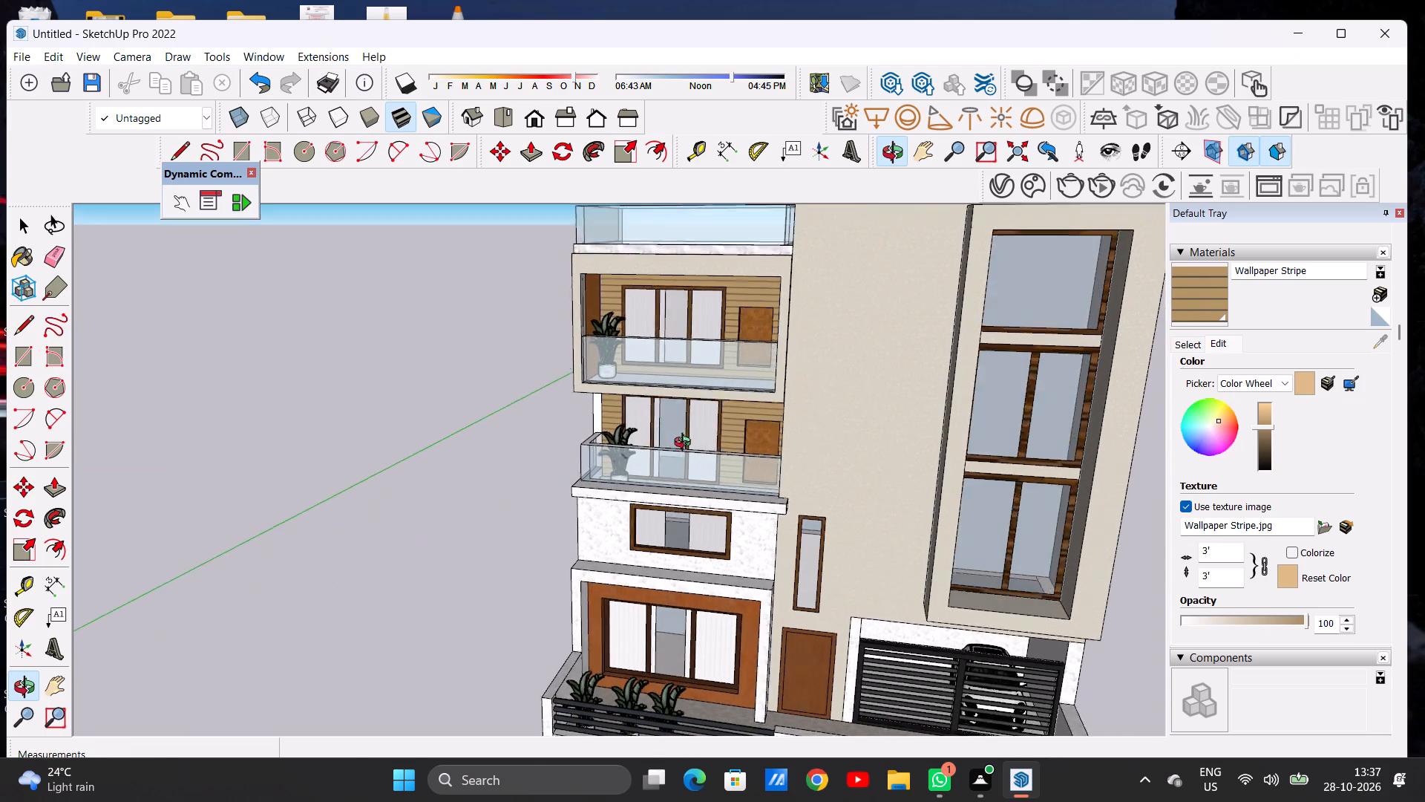
middle_click_drag(686, 444, 720, 420)
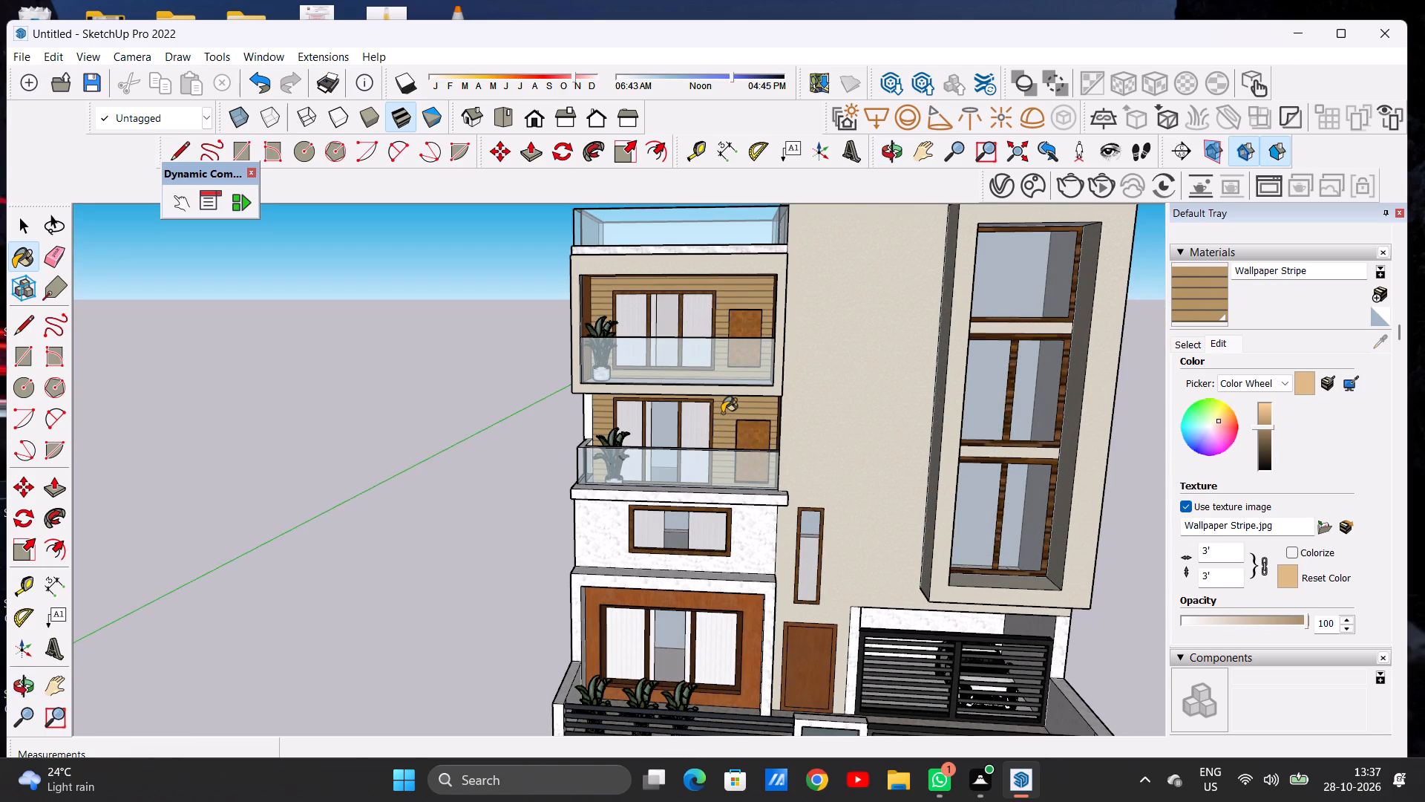
scroll(754, 411, "up", 15)
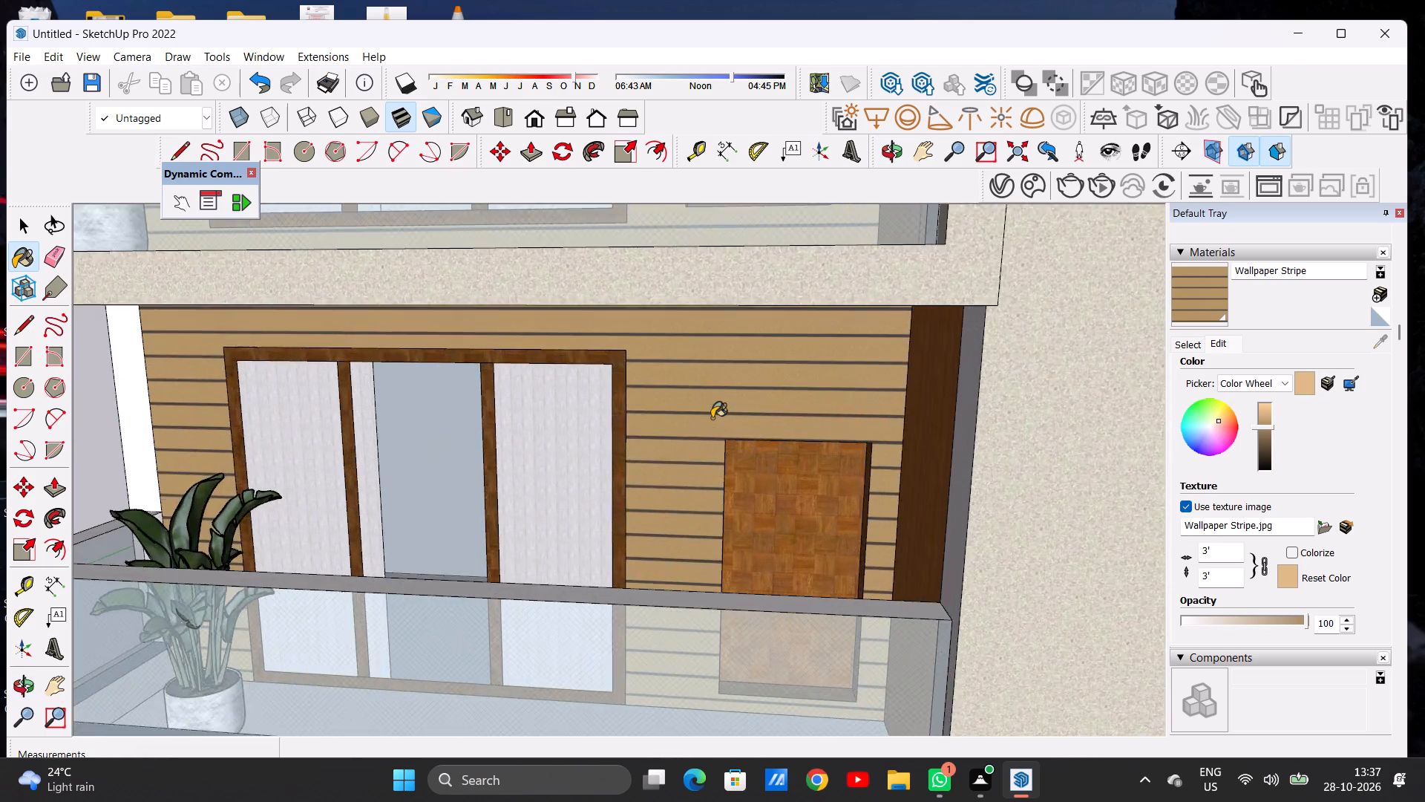
scroll(712, 418, "up", 7)
scroll(724, 410, "down", 6)
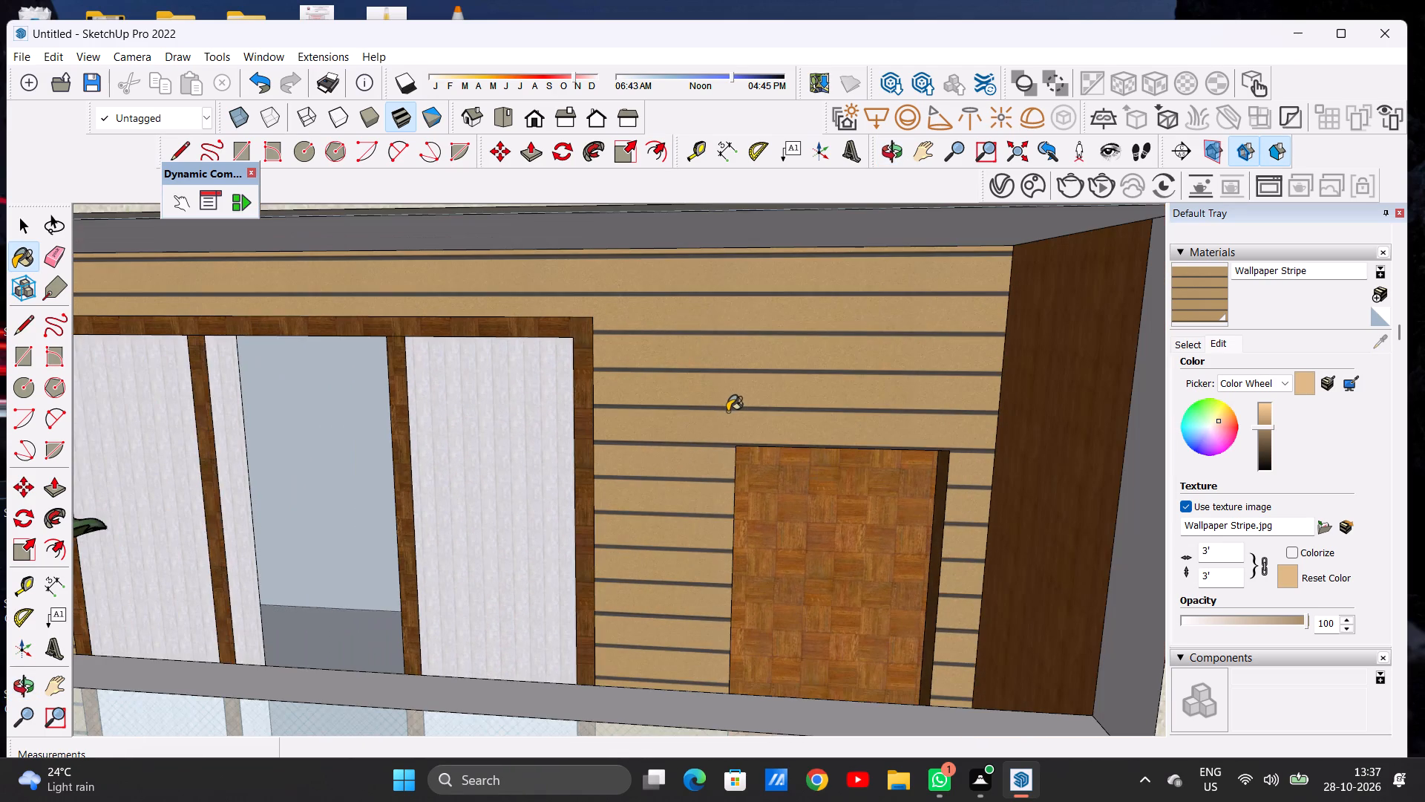
key("space")
scroll(726, 414, "down", 13)
scroll(809, 457, "up", 7)
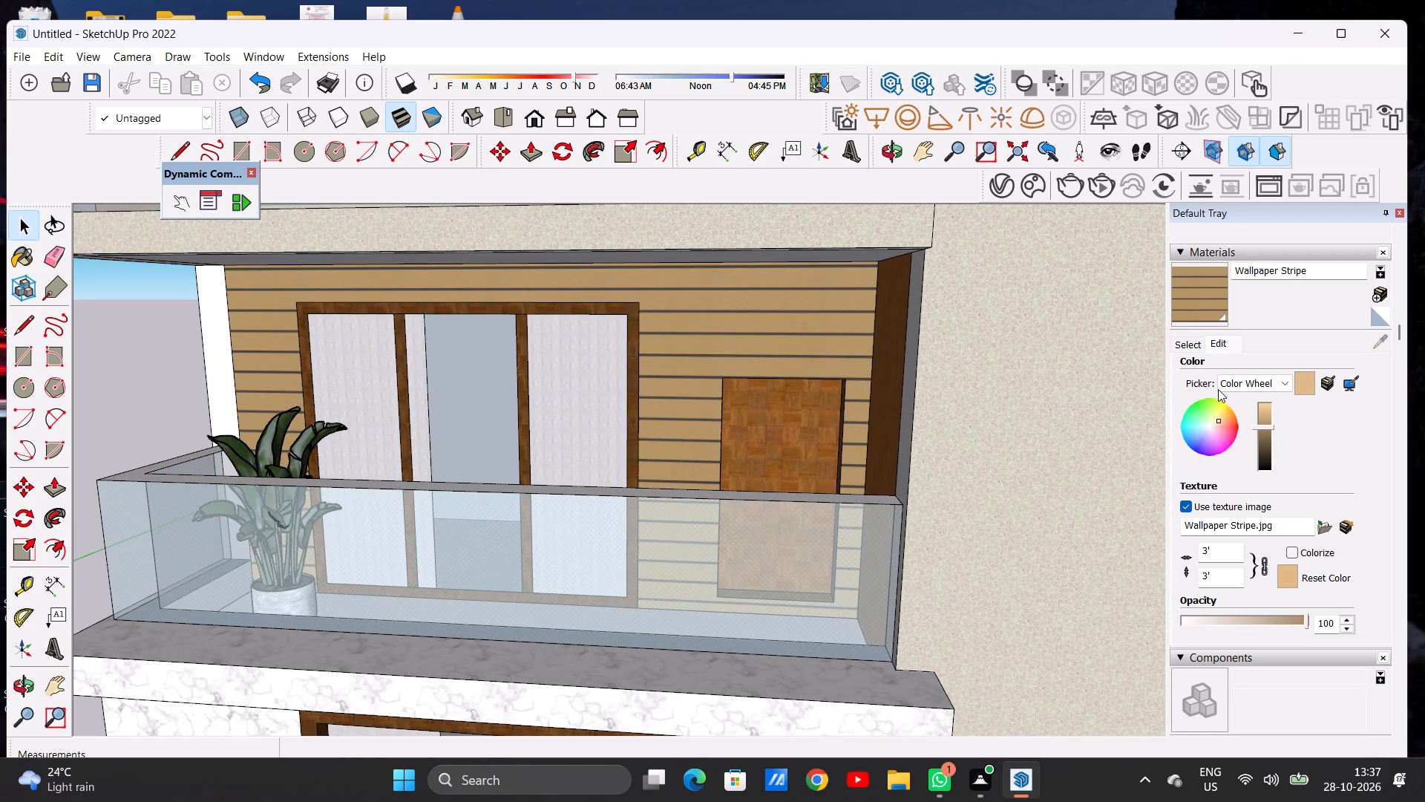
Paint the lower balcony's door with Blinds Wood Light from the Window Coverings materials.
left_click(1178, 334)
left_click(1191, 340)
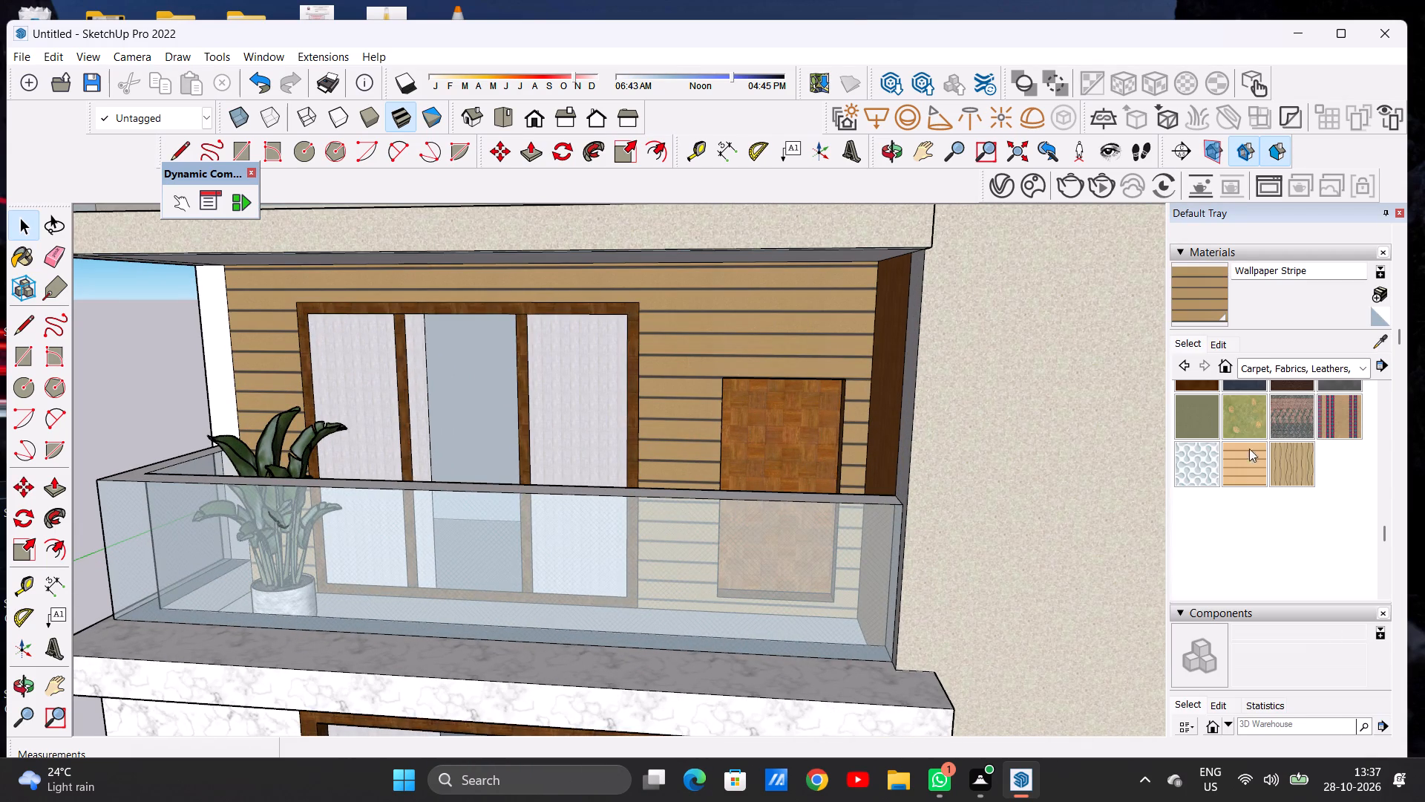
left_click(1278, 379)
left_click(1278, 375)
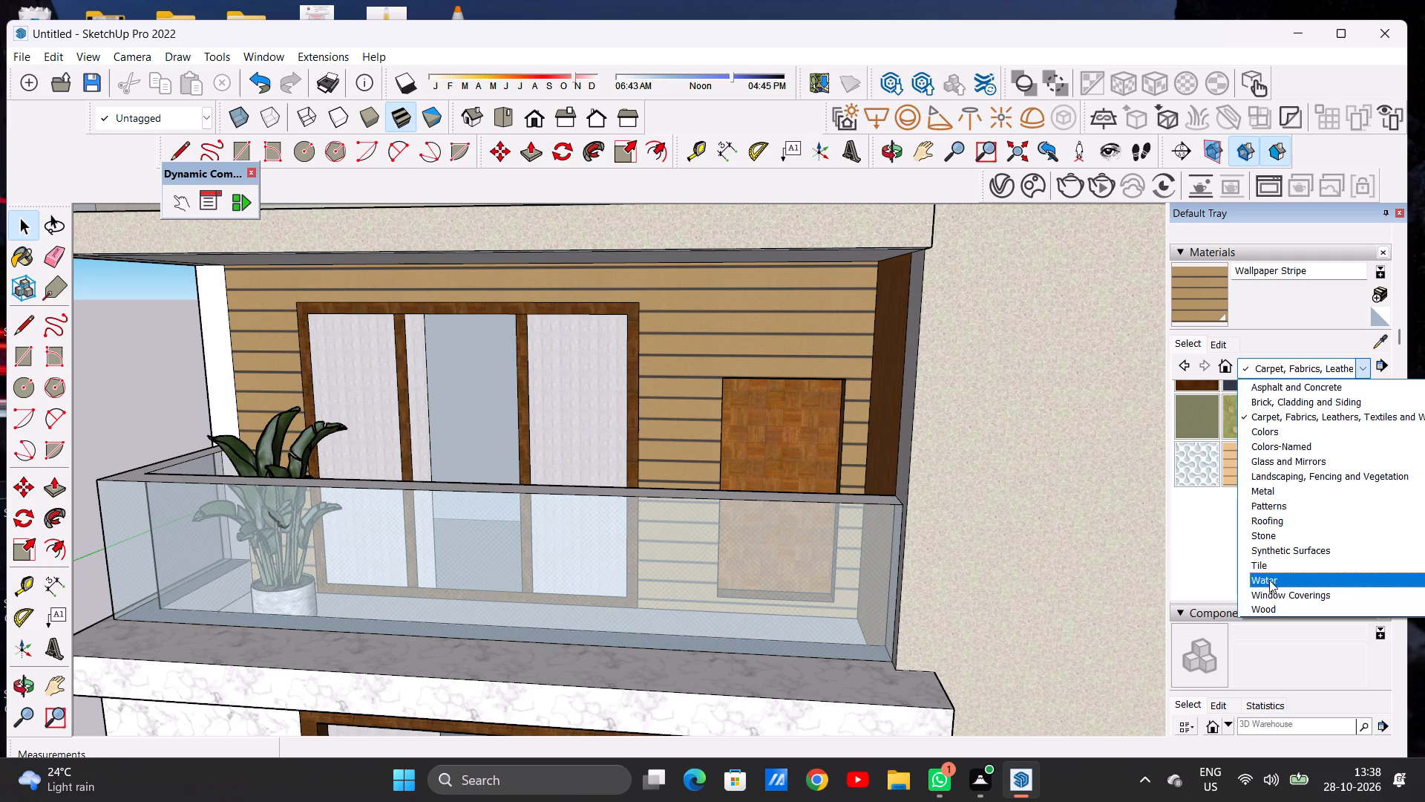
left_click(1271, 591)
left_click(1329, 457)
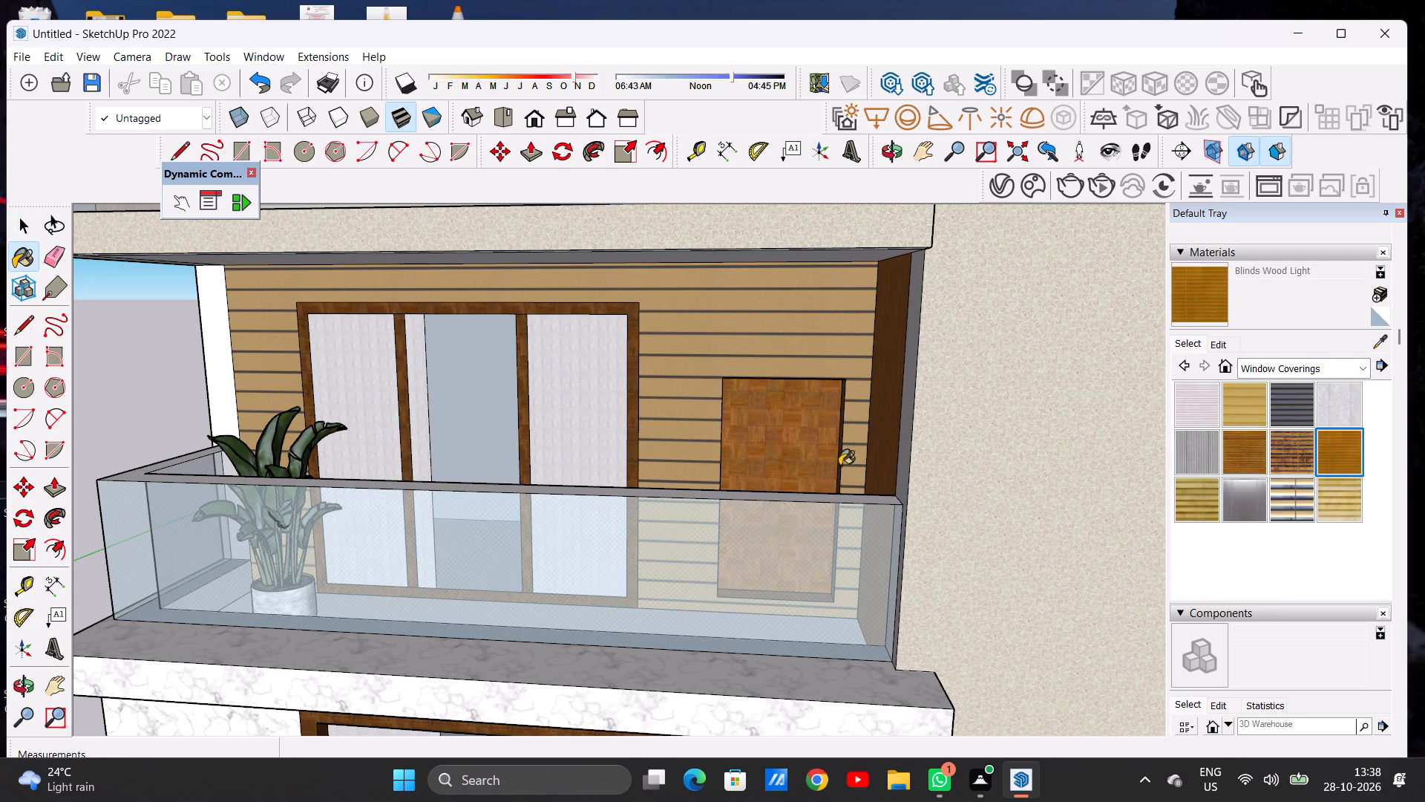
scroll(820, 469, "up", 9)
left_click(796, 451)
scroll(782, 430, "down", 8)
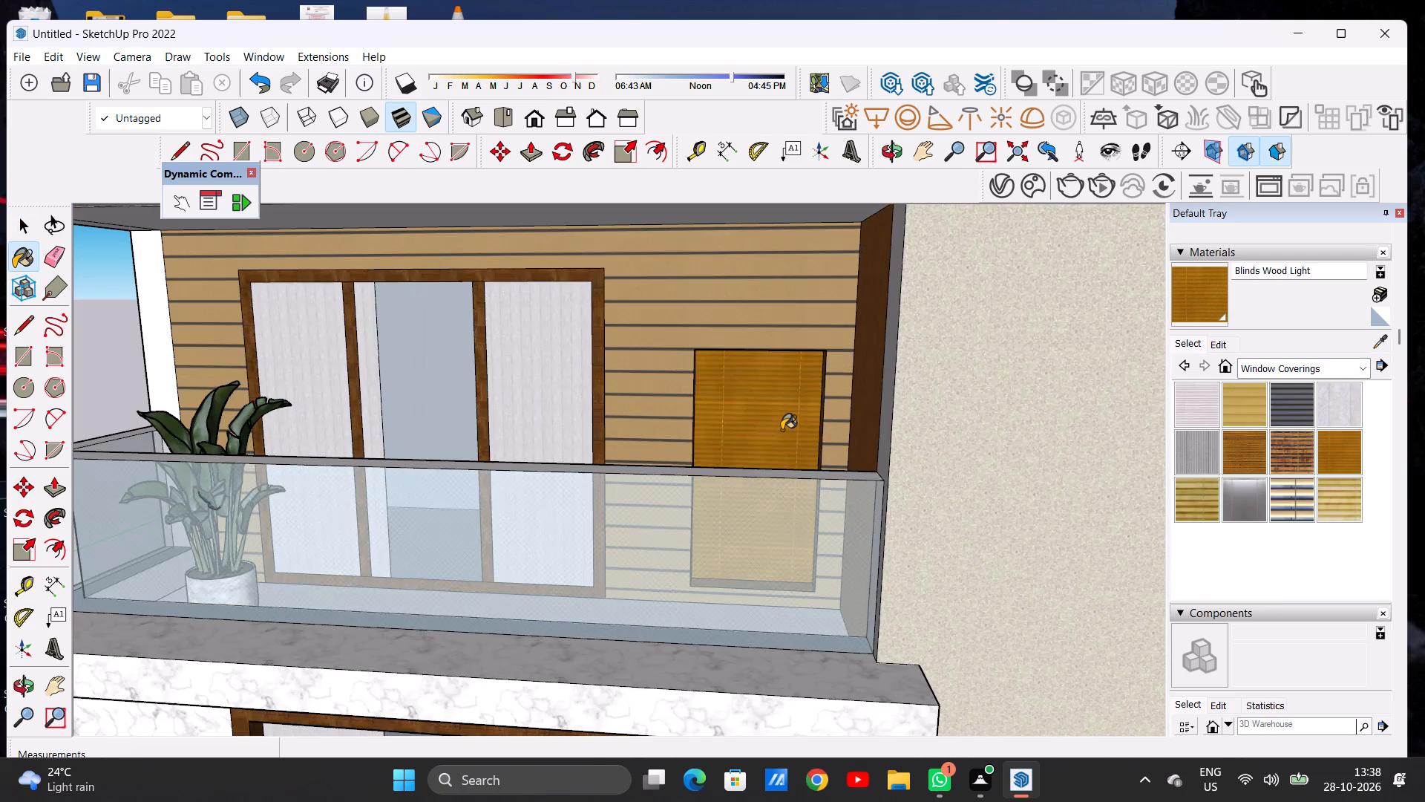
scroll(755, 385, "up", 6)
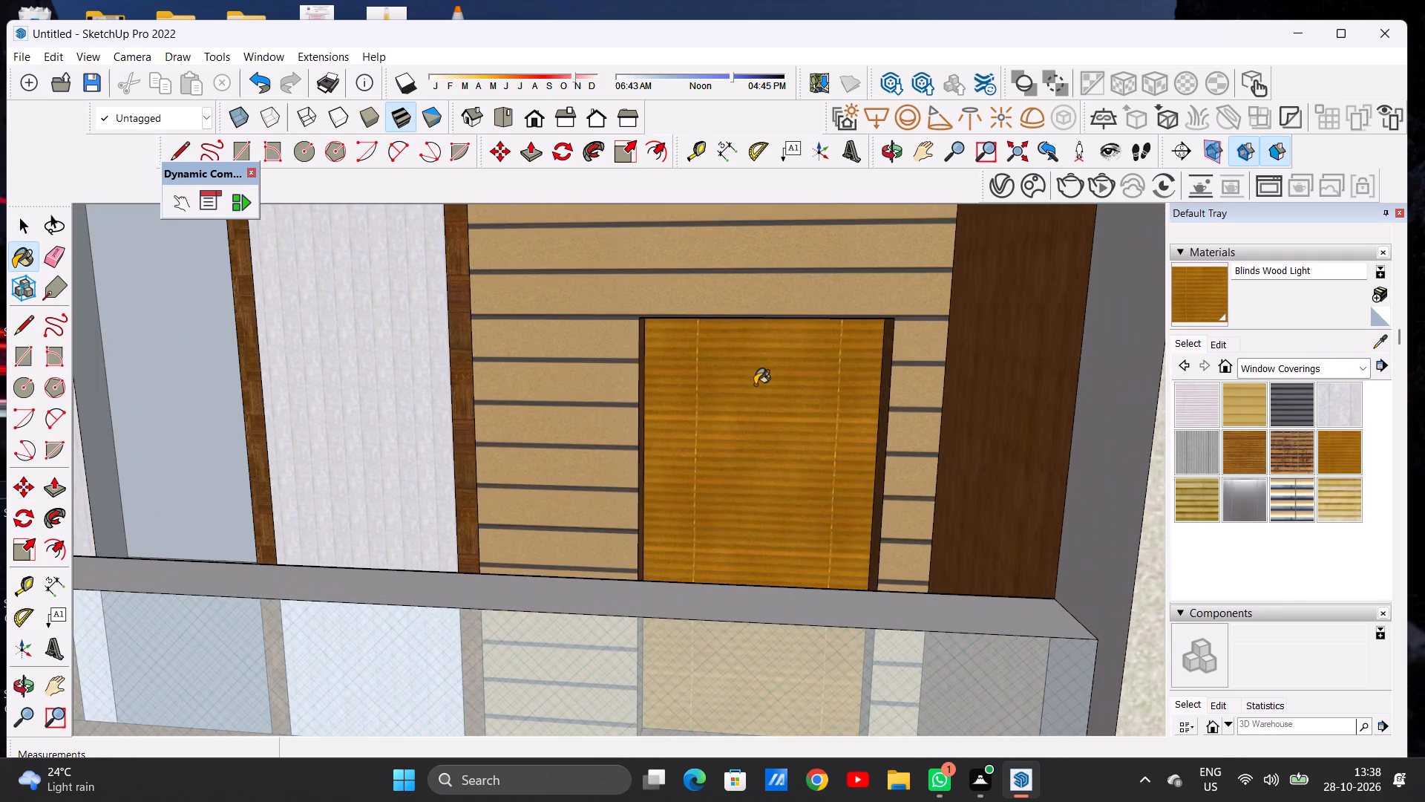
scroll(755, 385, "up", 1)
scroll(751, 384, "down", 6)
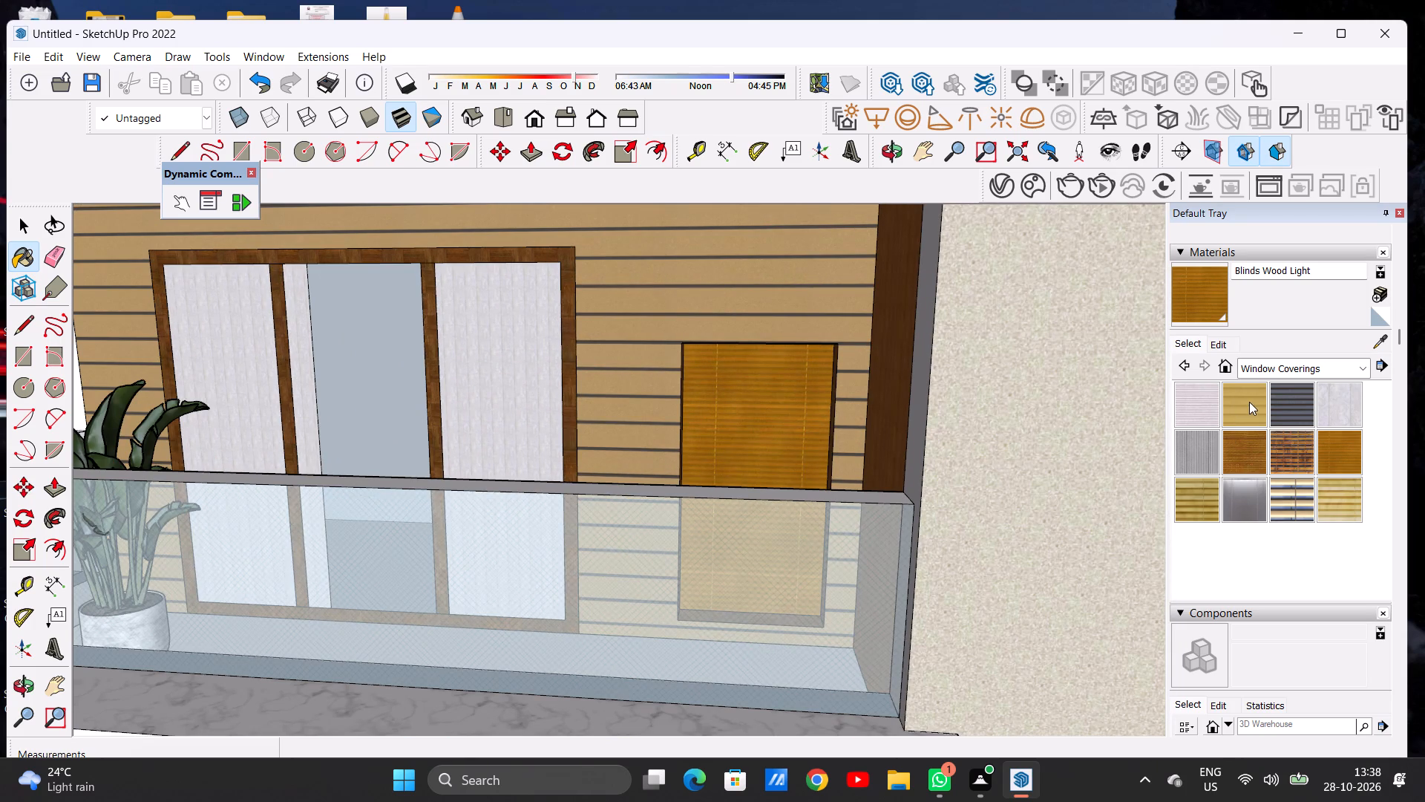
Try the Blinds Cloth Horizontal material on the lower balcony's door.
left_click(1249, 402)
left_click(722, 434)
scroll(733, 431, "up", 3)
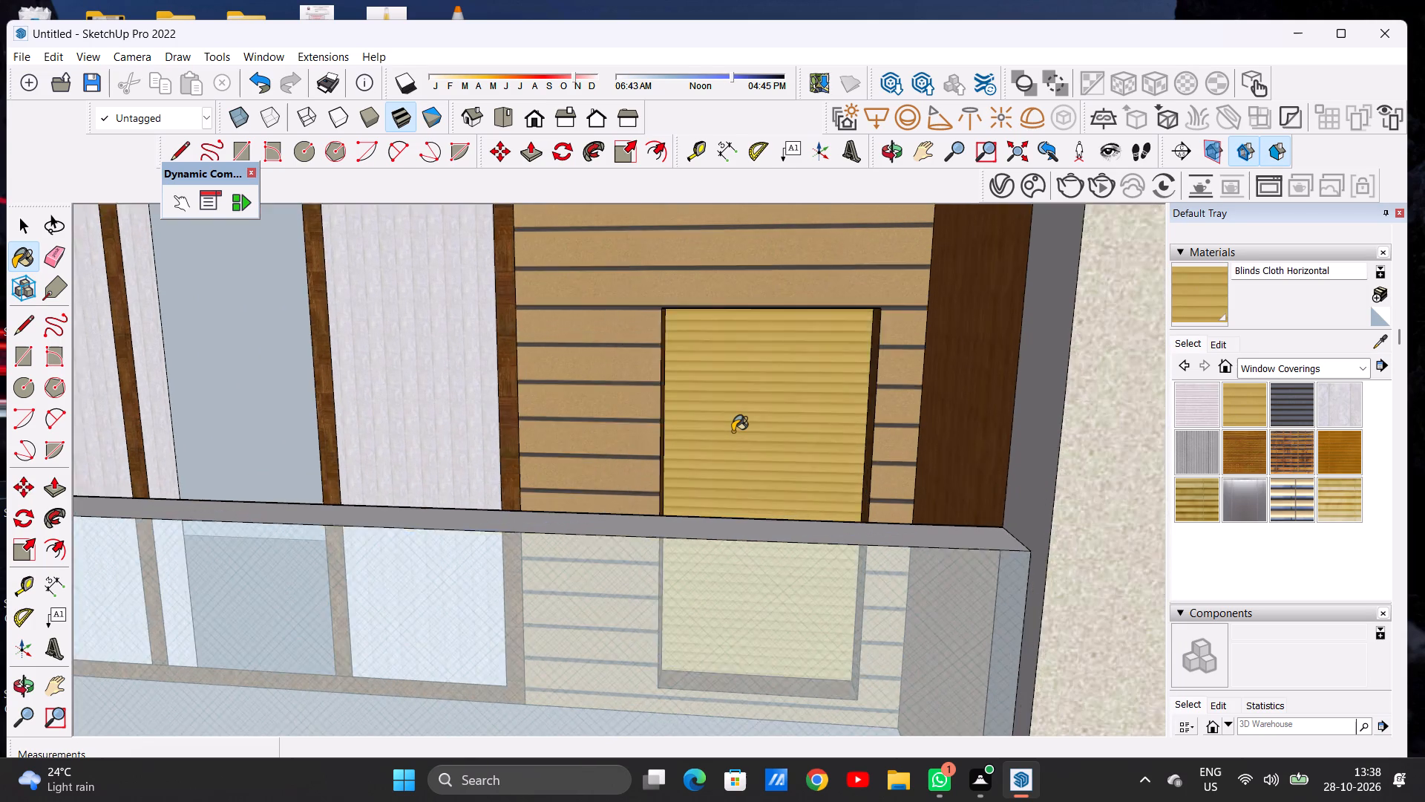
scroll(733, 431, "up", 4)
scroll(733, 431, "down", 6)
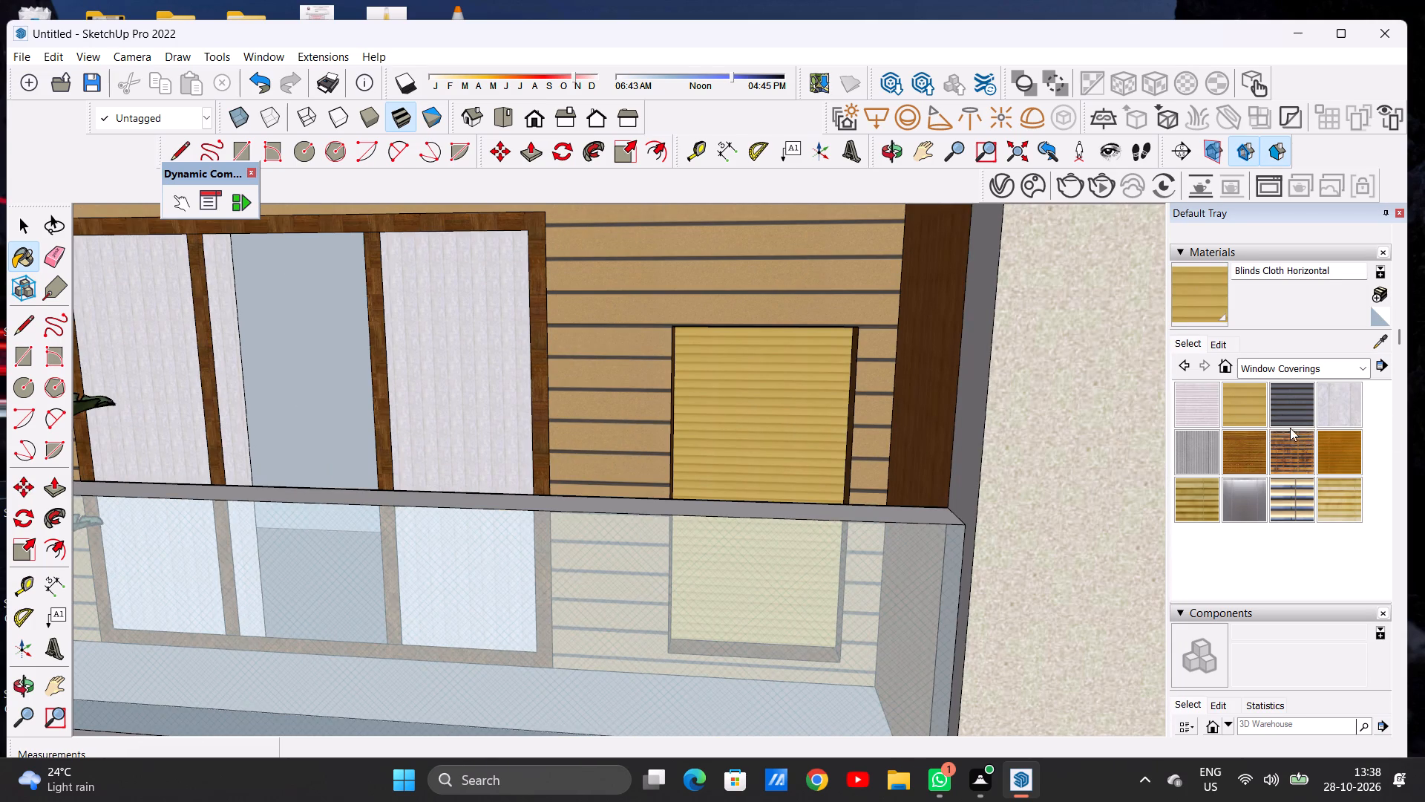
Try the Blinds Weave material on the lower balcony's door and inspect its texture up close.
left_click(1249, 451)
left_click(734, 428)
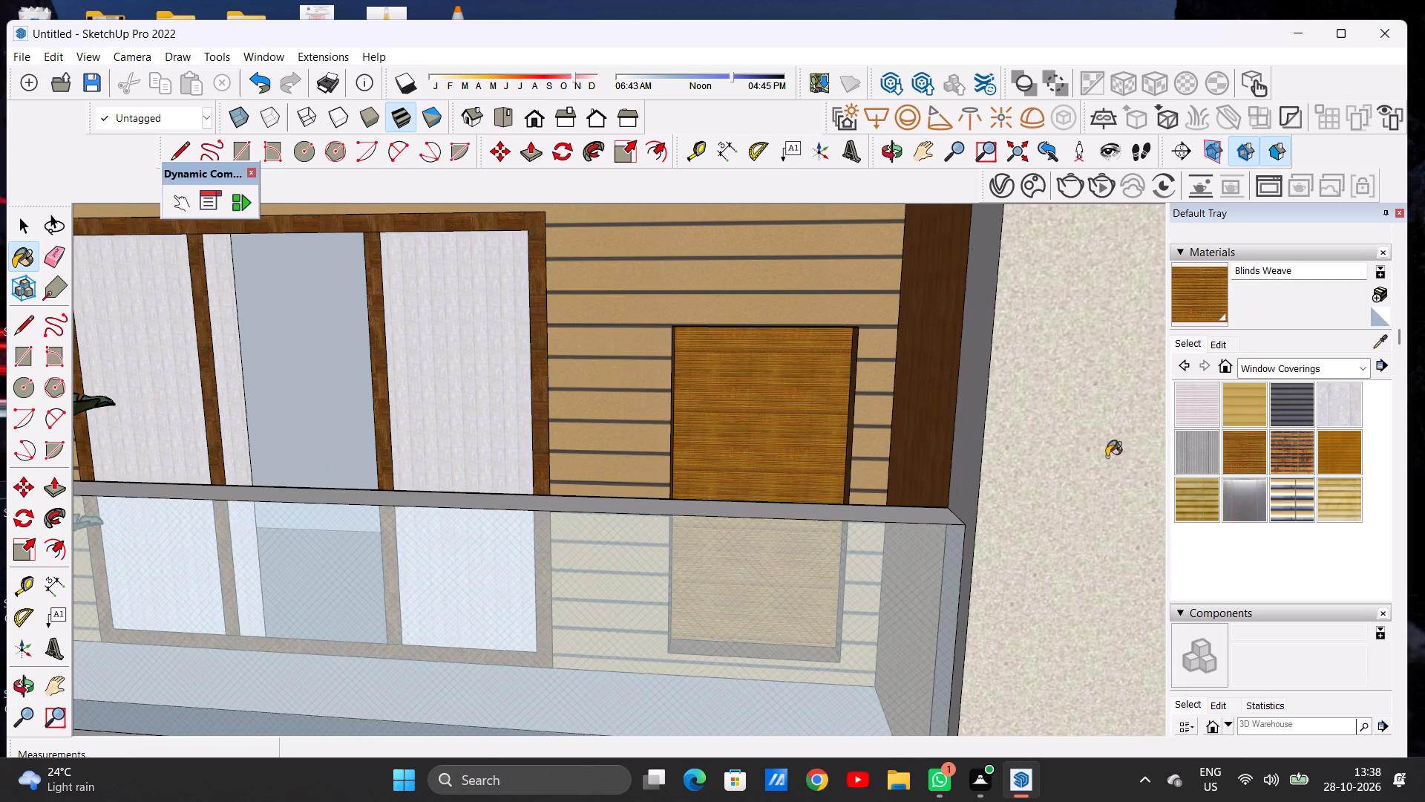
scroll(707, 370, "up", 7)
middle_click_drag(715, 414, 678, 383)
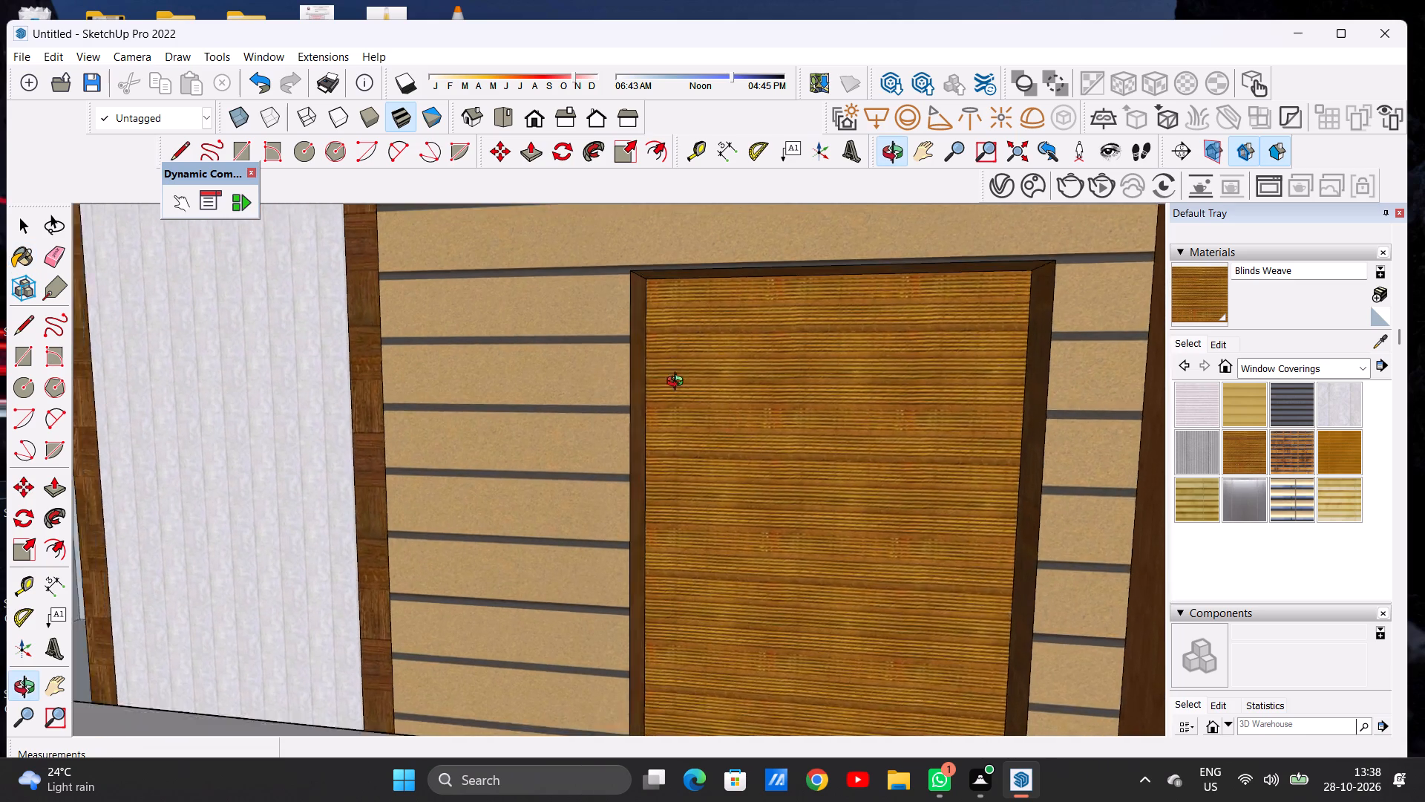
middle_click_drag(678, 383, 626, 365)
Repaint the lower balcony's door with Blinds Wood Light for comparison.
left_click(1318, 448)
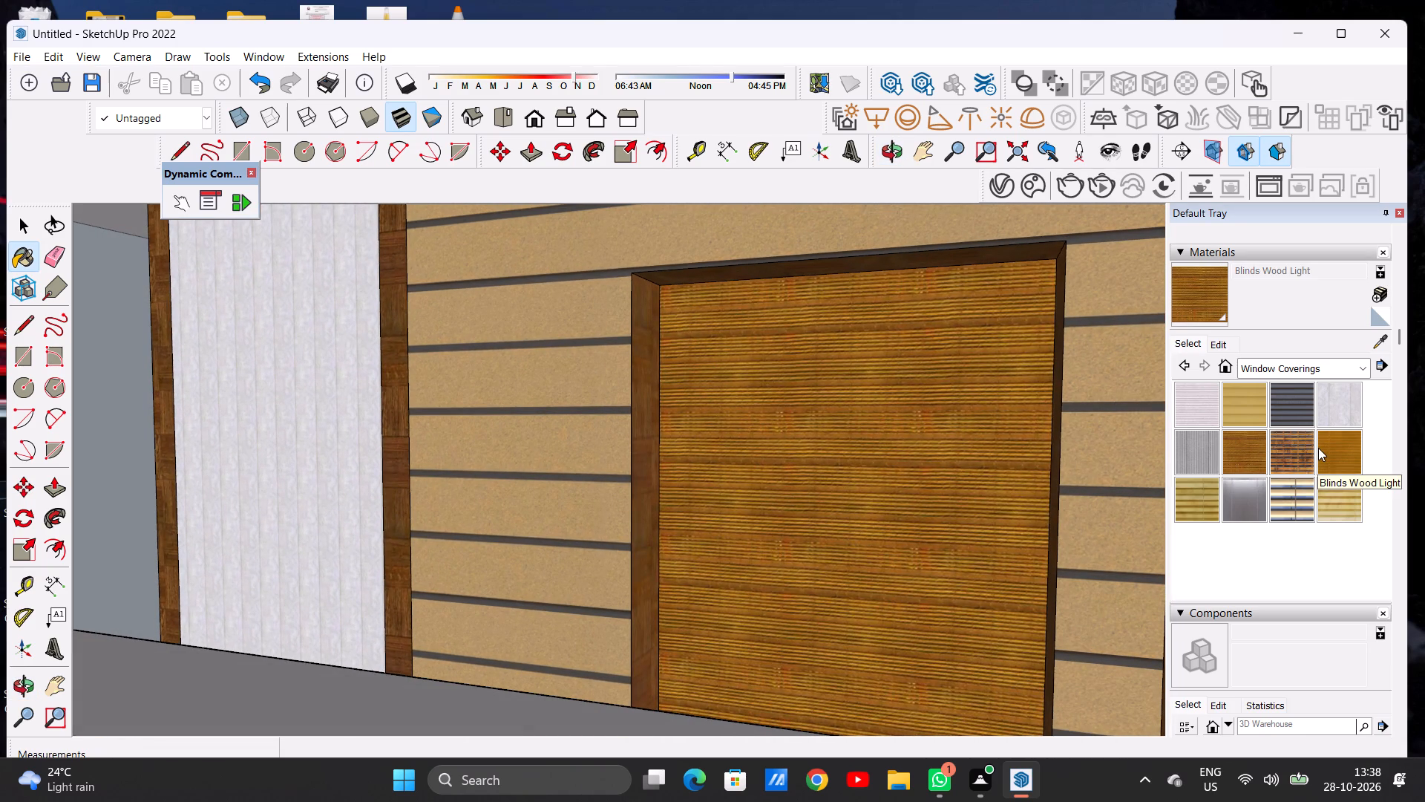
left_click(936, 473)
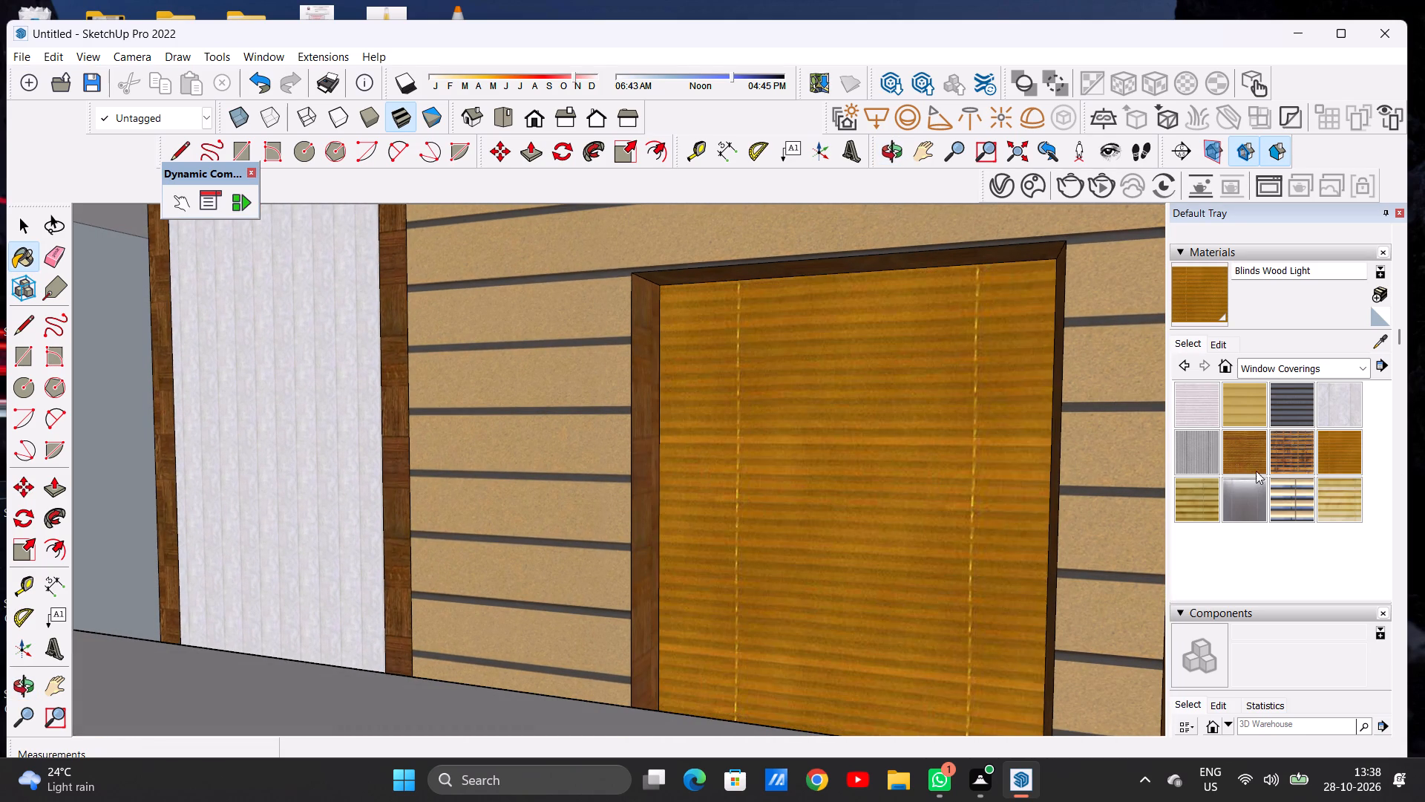
Paint the lower balcony's door with the Blinds Weave material.
left_click(1247, 452)
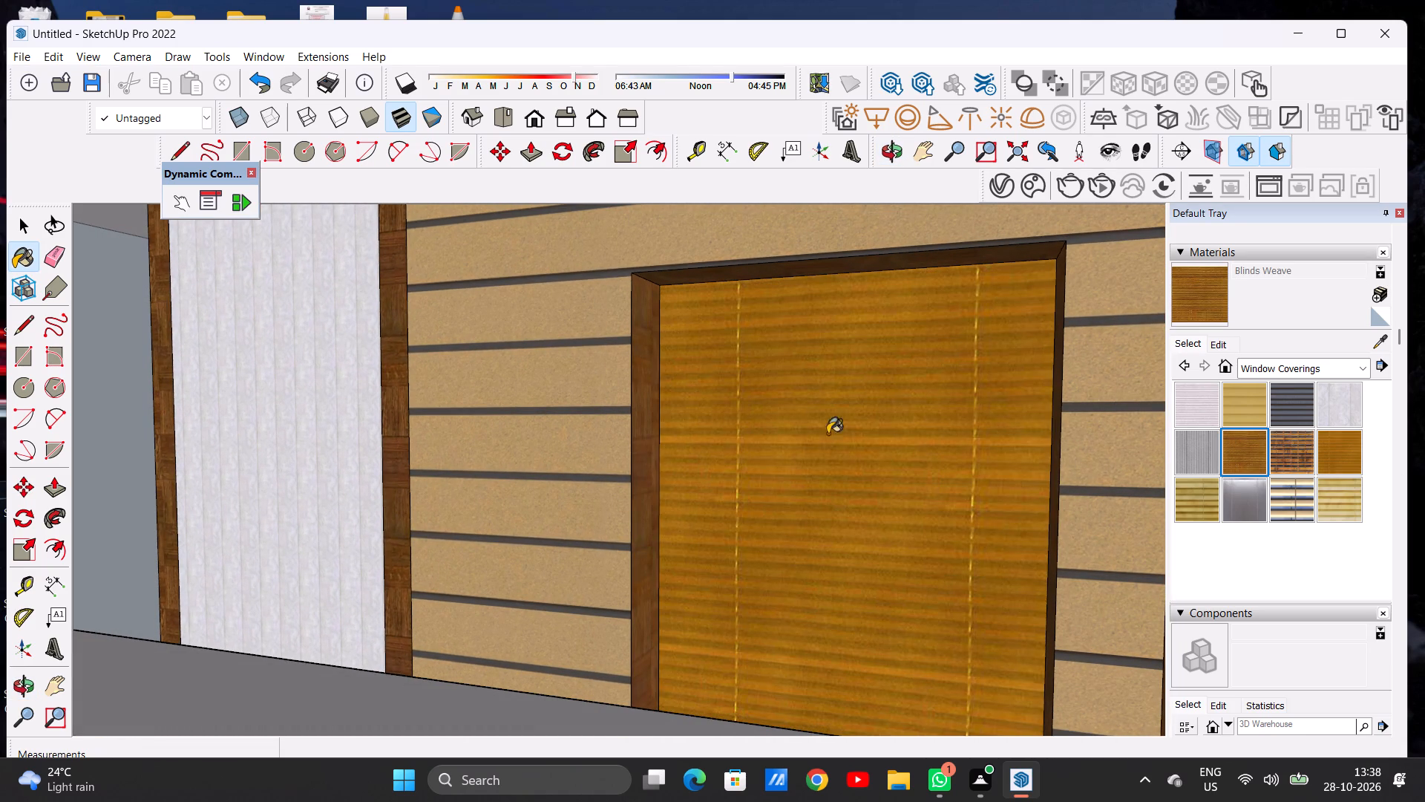
left_click(813, 429)
scroll(652, 385, "up", 6)
scroll(698, 413, "down", 6)
scroll(782, 421, "down", 6)
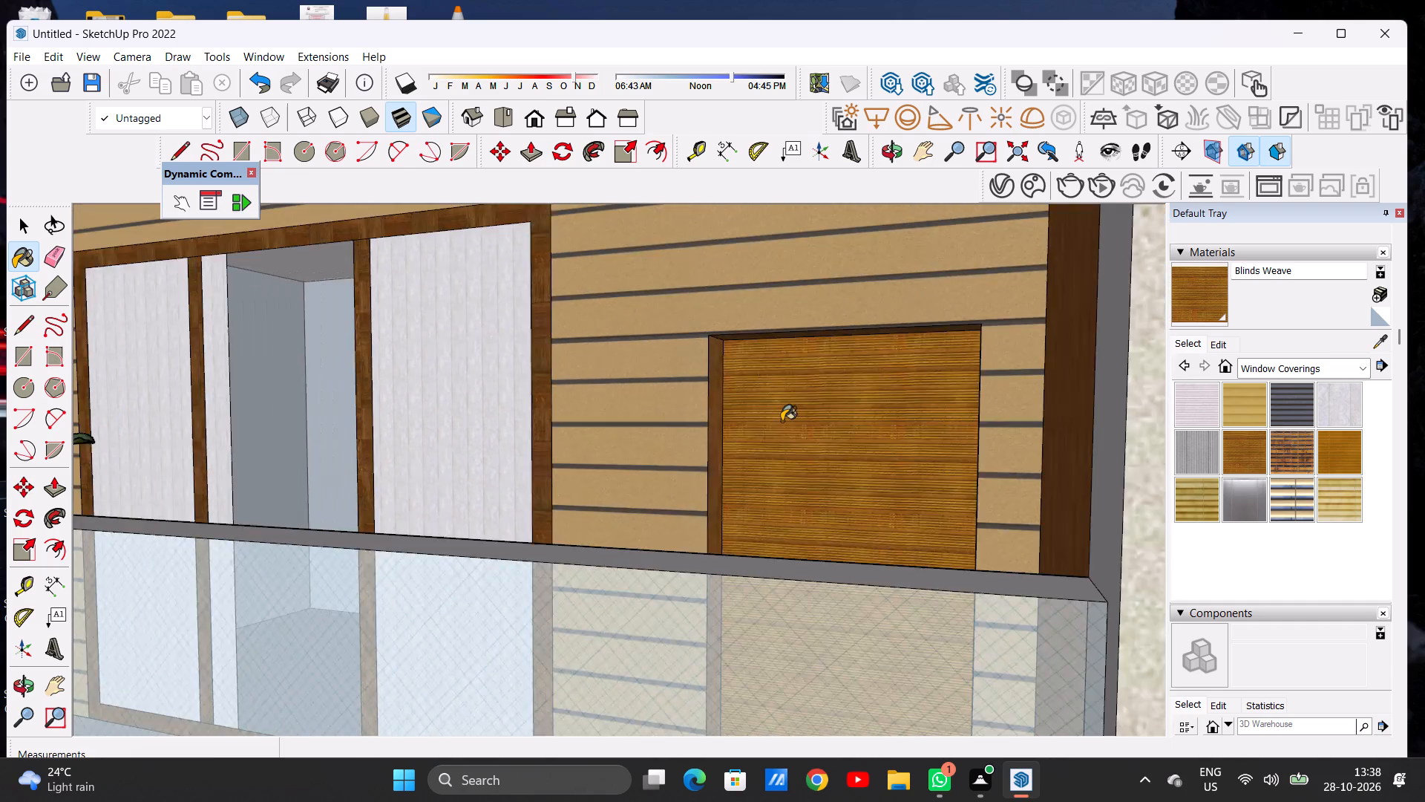
scroll(782, 421, "down", 14)
middle_click_drag(709, 428, 782, 448)
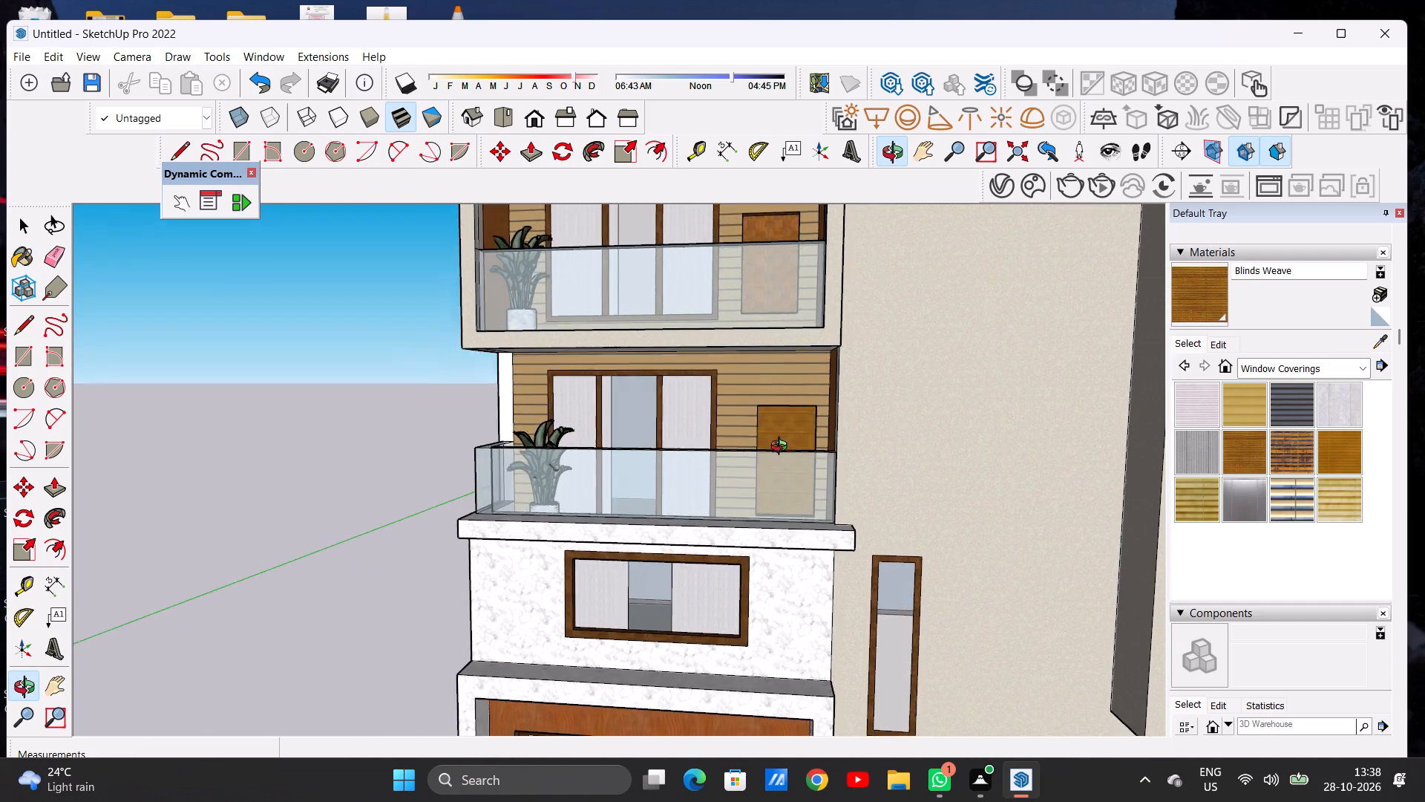
middle_click_drag(782, 448, 767, 477)
Paint the top balcony's door with the same Blinds Weave material.
scroll(767, 477, "down", 10)
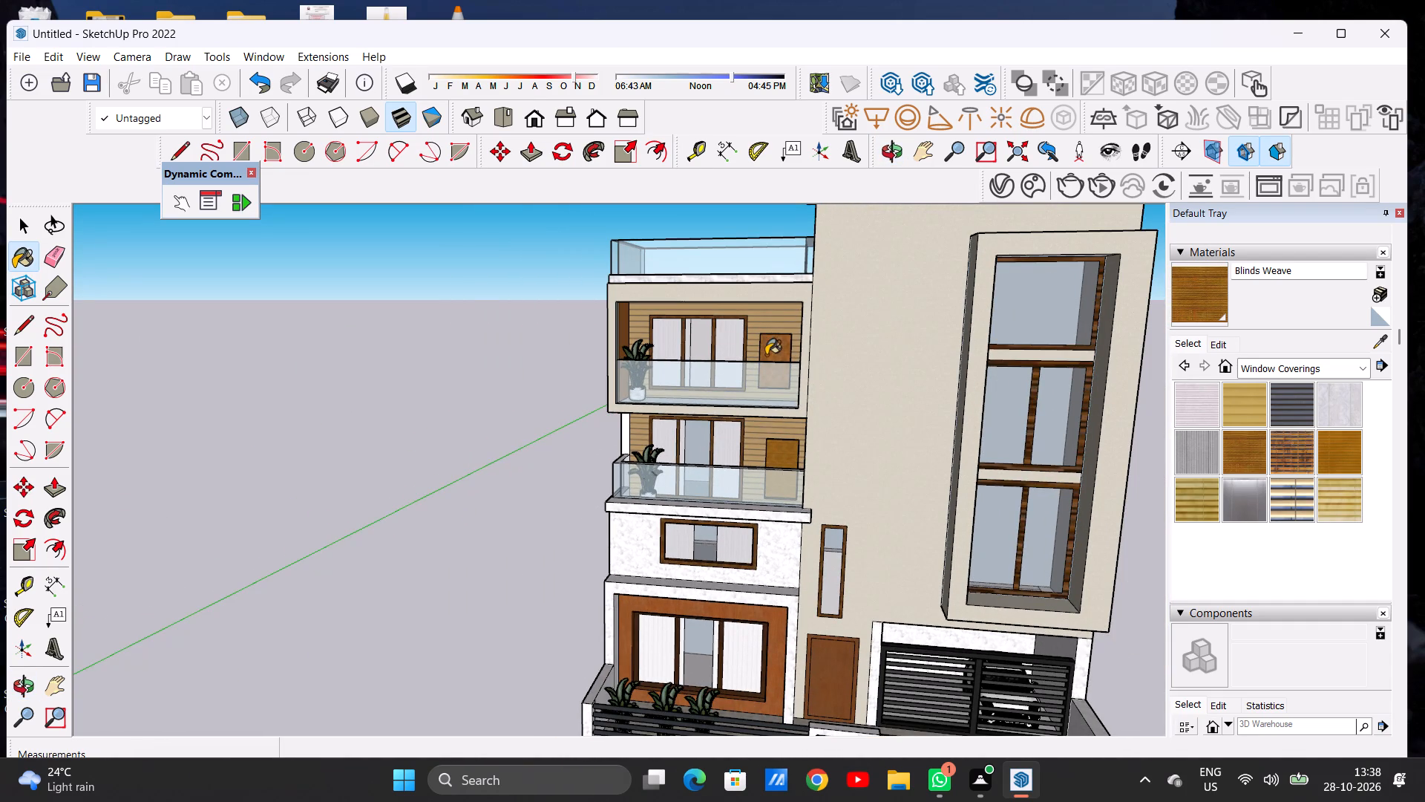
scroll(762, 376, "up", 16)
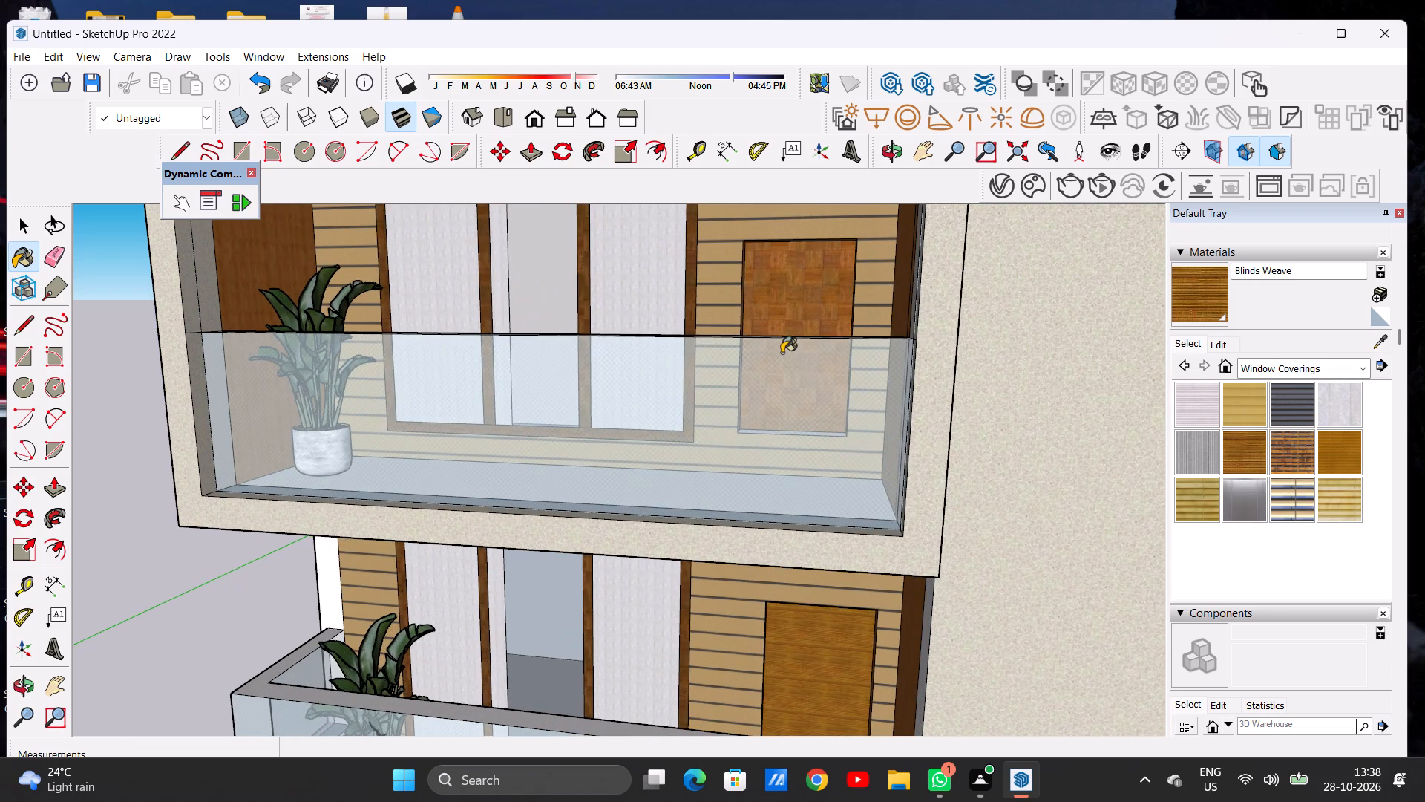
left_click(779, 310)
Examine the repainted balcony doors and the whole house from the front and the sides.
middle_click_drag(796, 298, 606, 334)
scroll(645, 374, "down", 5)
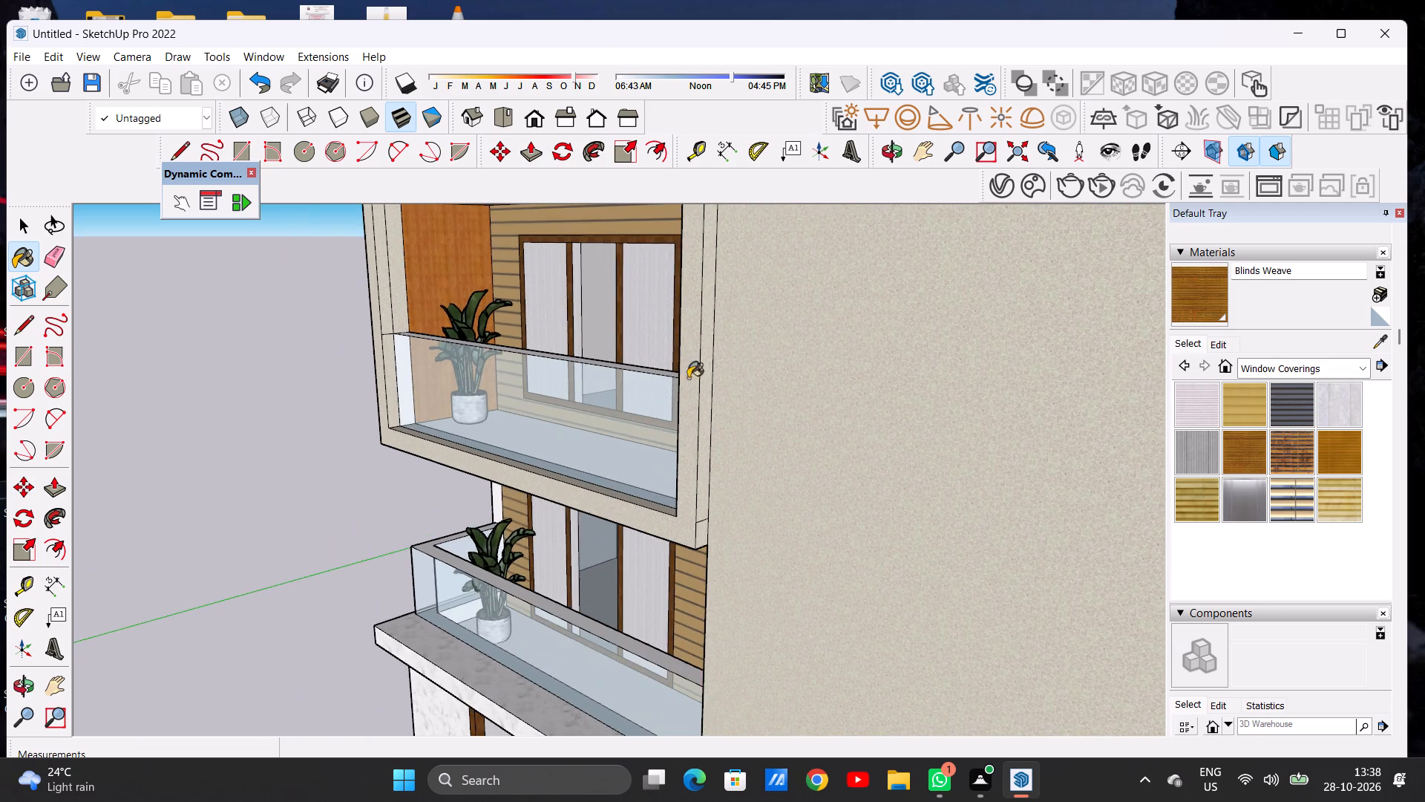
scroll(738, 362, "down", 7)
scroll(574, 400, "down", 3)
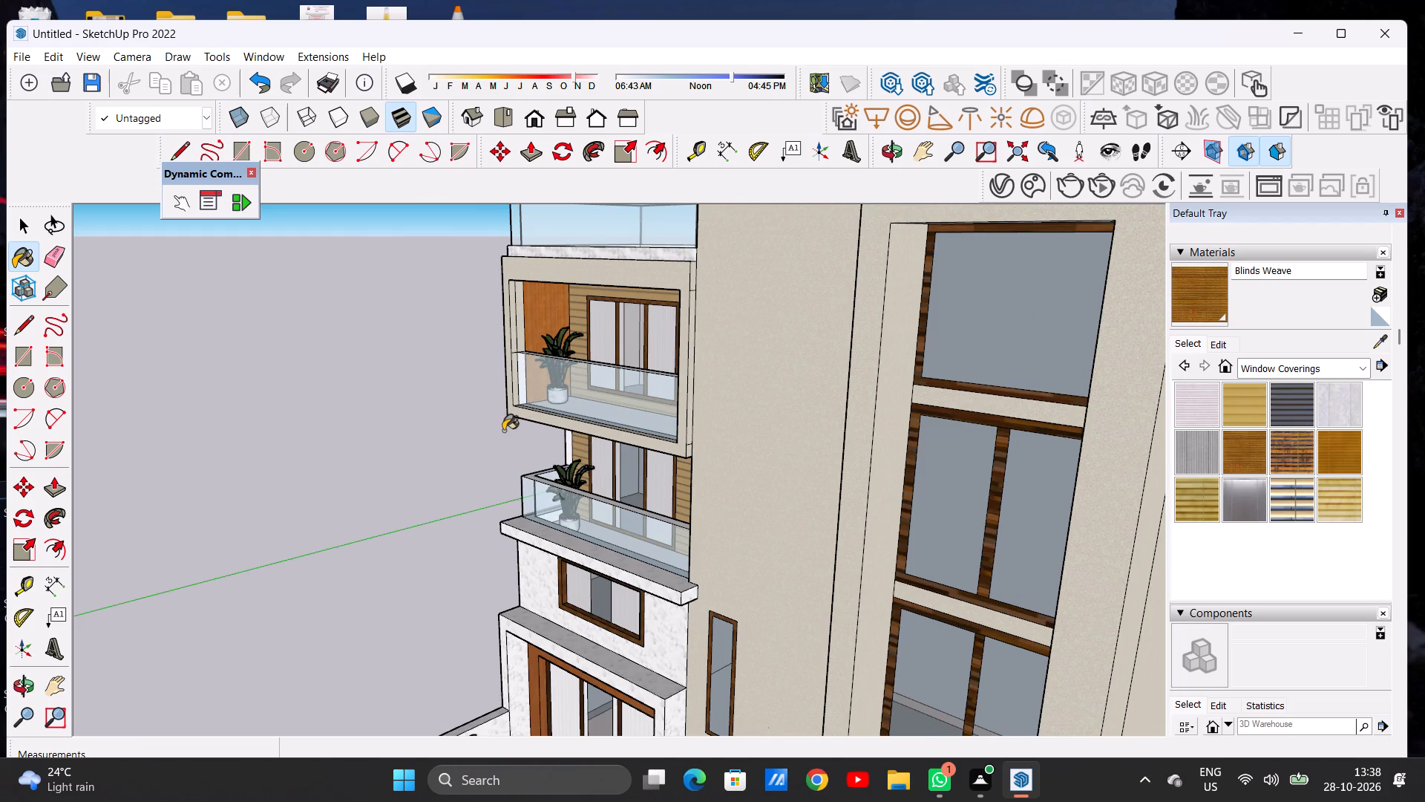
middle_click_drag(504, 431, 741, 418)
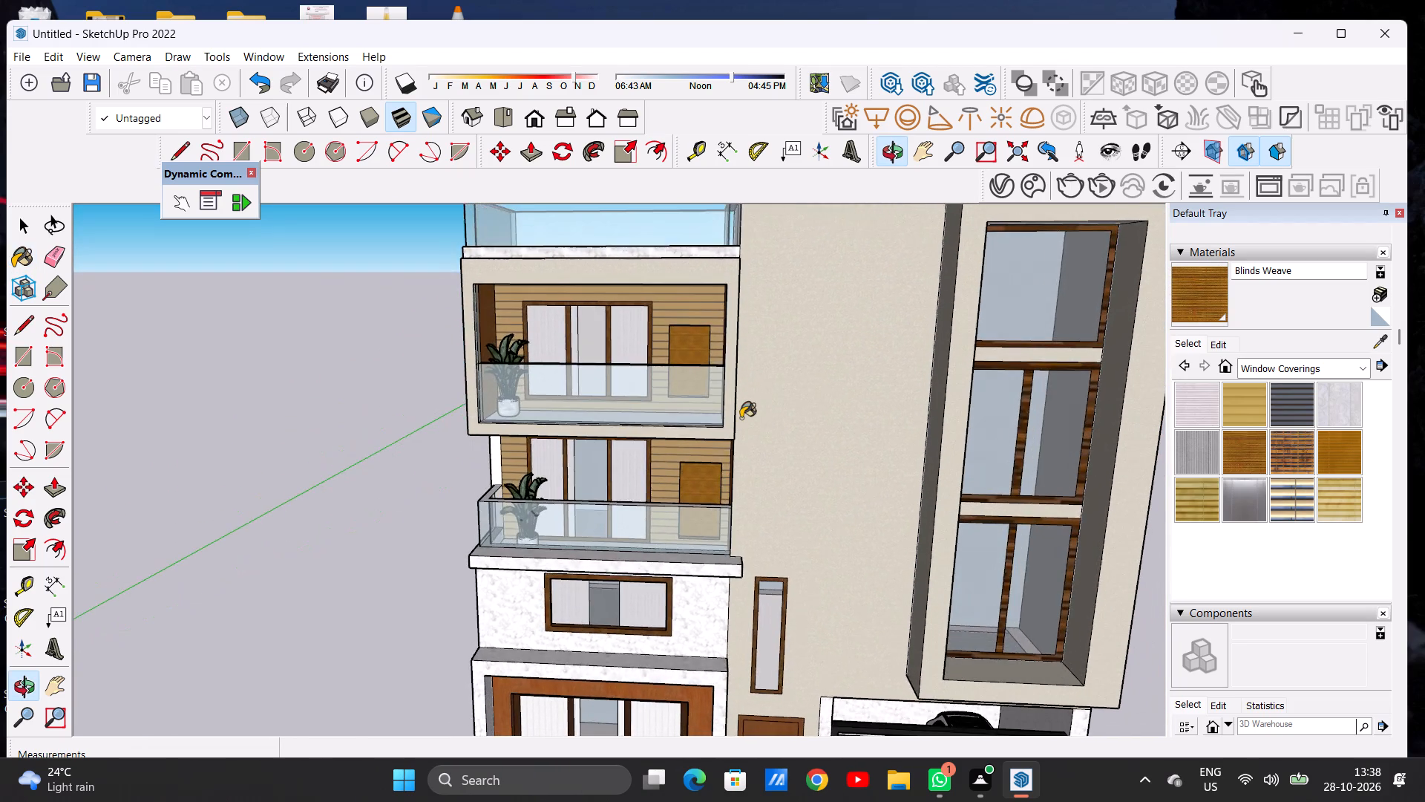
scroll(741, 418, "down", 20)
scroll(741, 418, "down", 8)
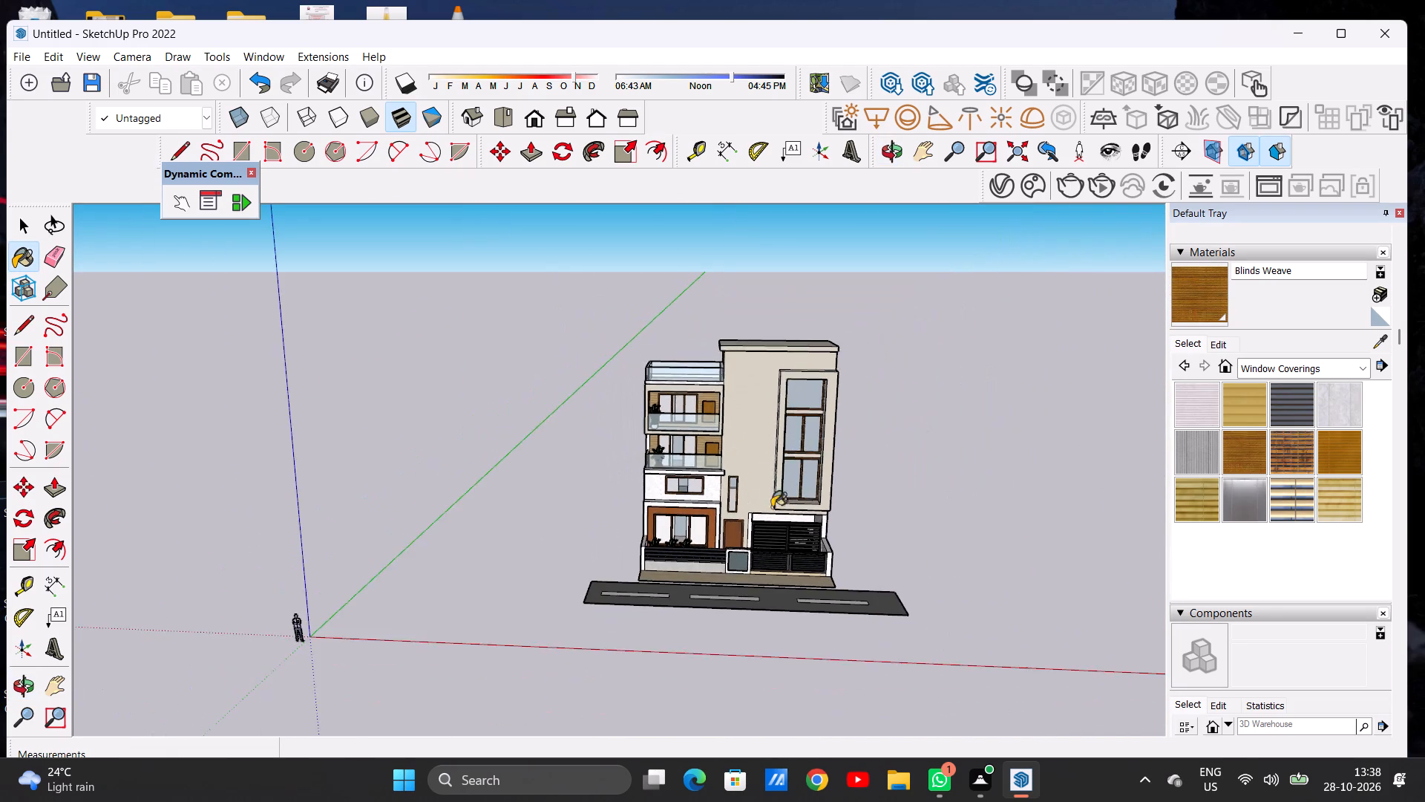
scroll(779, 542, "up", 8)
scroll(697, 472, "down", 4)
middle_click_drag(851, 414, 790, 427)
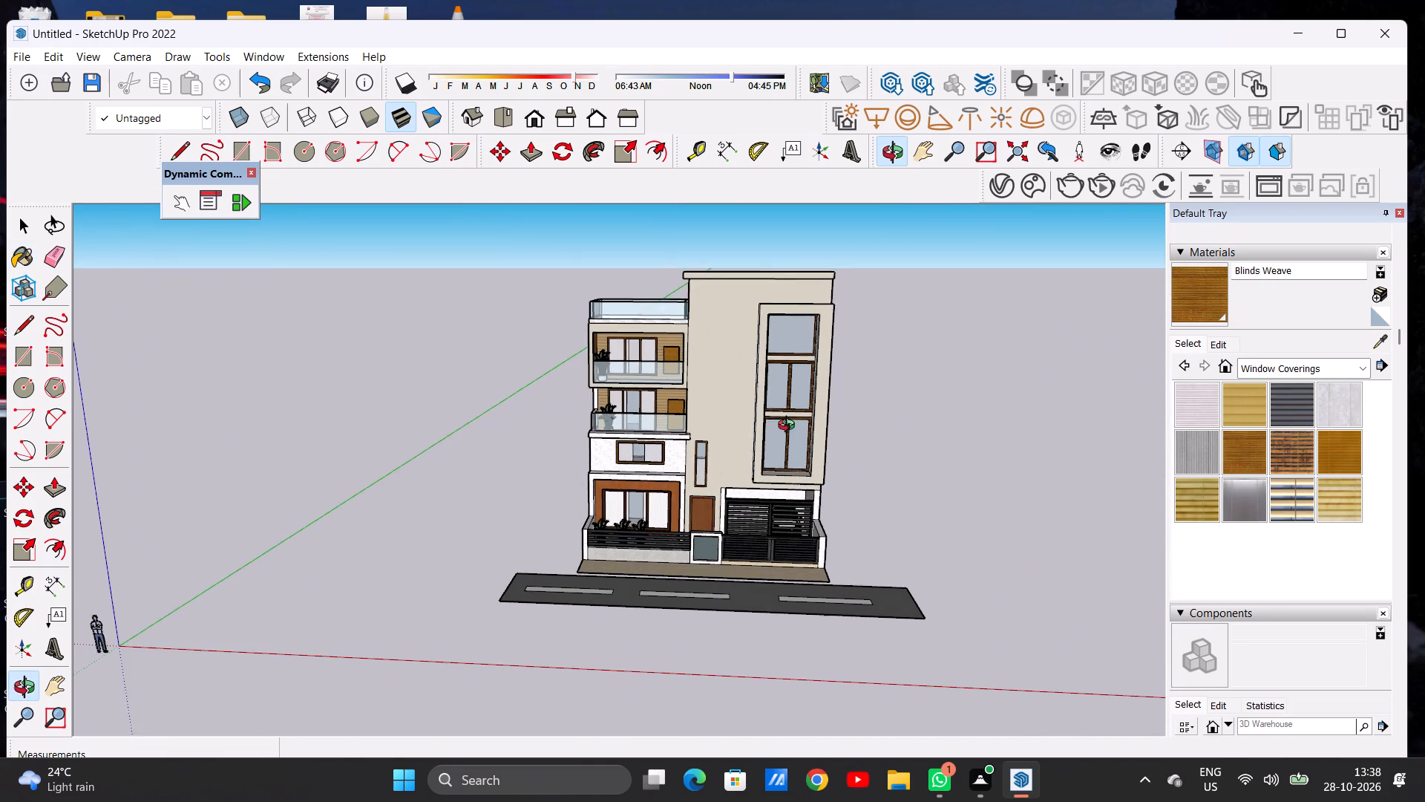
middle_click_drag(790, 427, 399, 466)
middle_click_drag(764, 405, 560, 420)
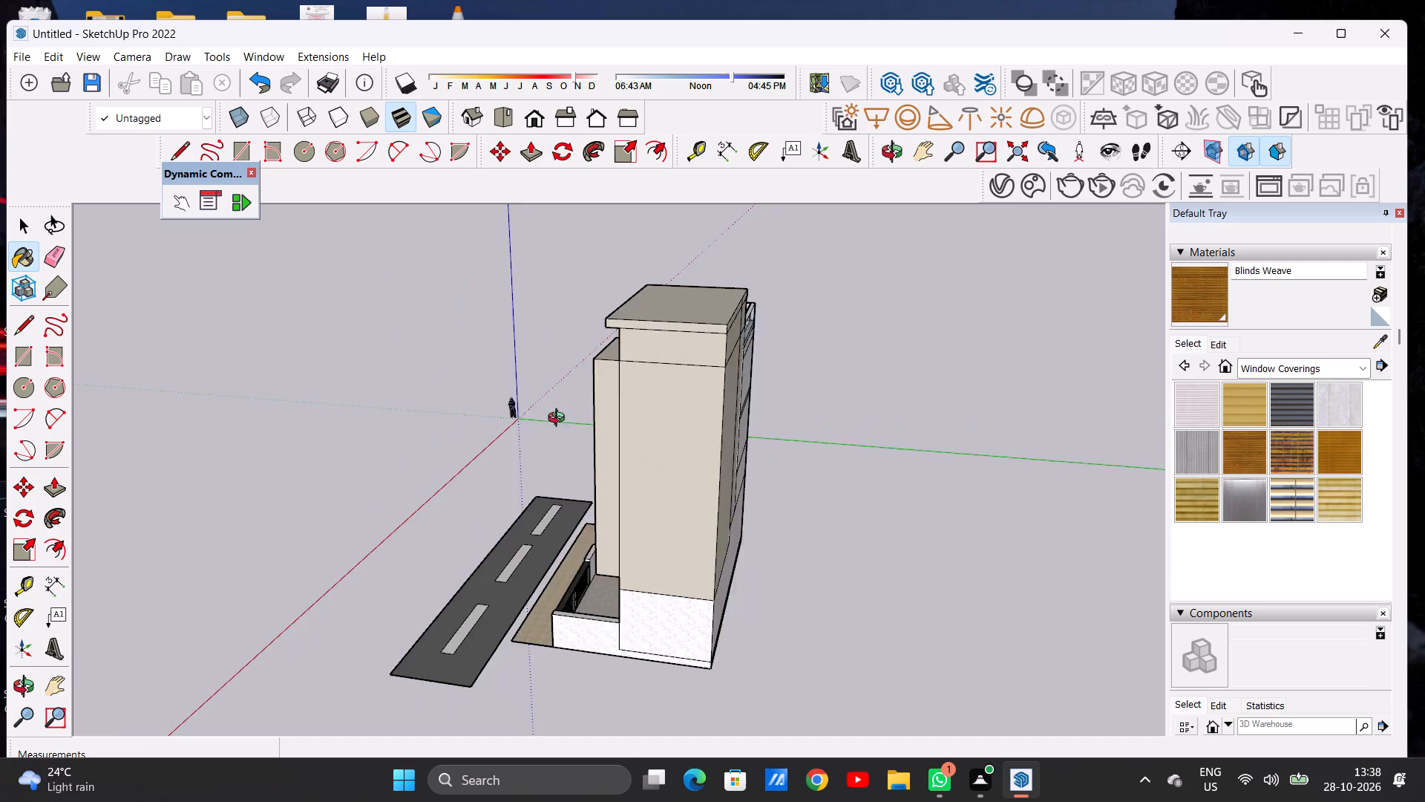
middle_click_drag(560, 420, 992, 396)
scroll(872, 428, "down", 5)
middle_click_drag(555, 446, 695, 376)
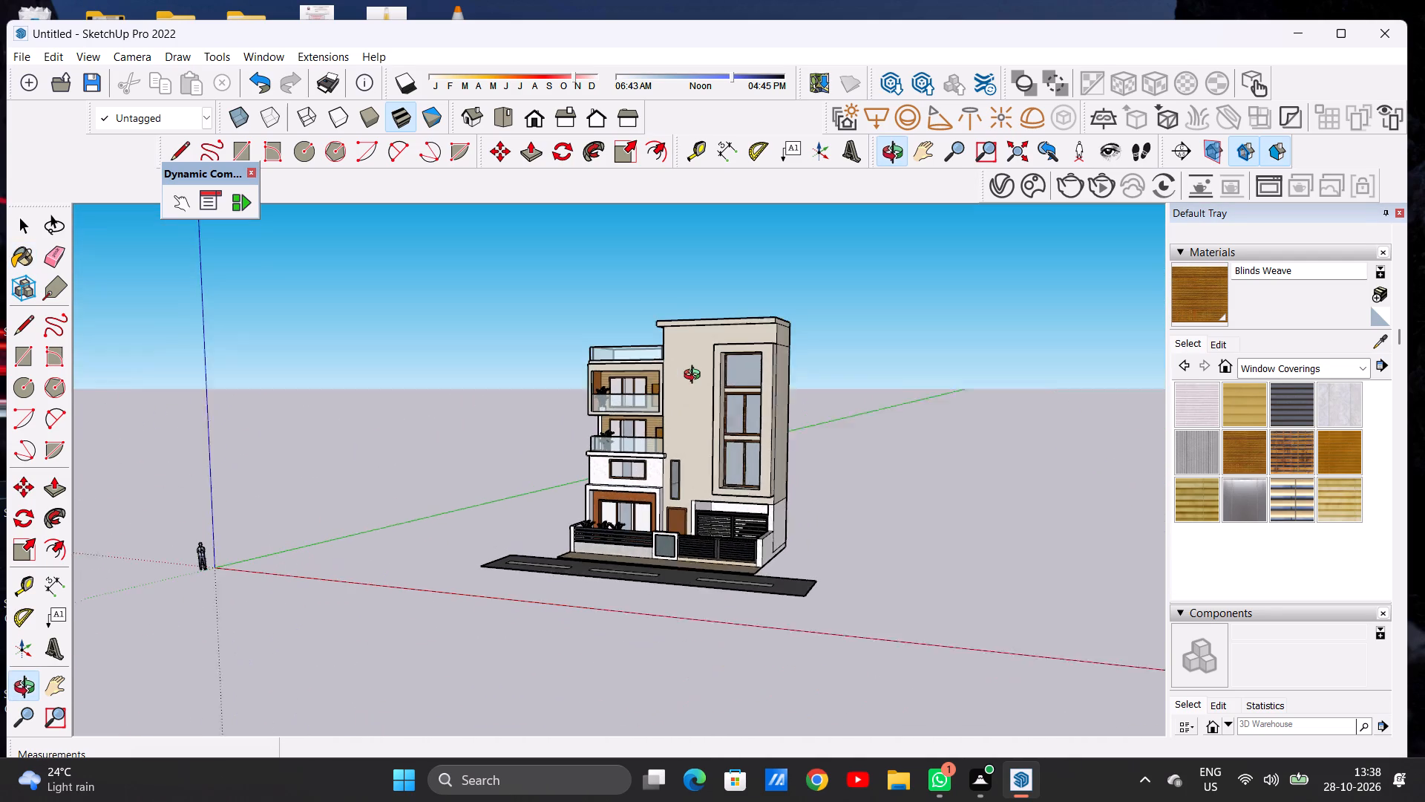
middle_click_drag(695, 376, 733, 392)
scroll(679, 391, "up", 3)
scroll(679, 391, "down", 1)
scroll(679, 391, "up", 4)
middle_click_drag(672, 406, 684, 409)
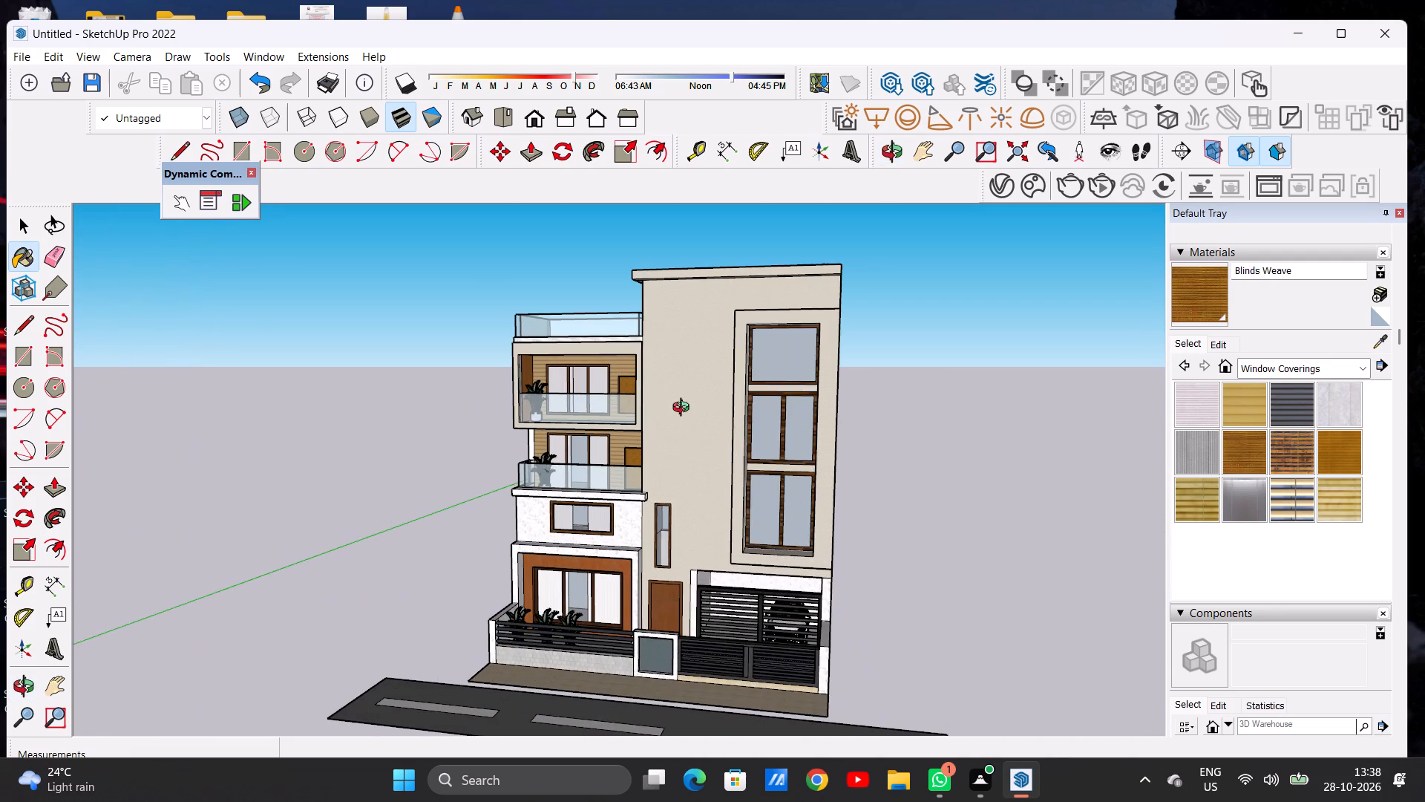
middle_click_drag(684, 409, 701, 415)
Paint the top inner face of the tower's tall window recess with Color M02 from the Colors collection.
scroll(704, 394, "up", 7)
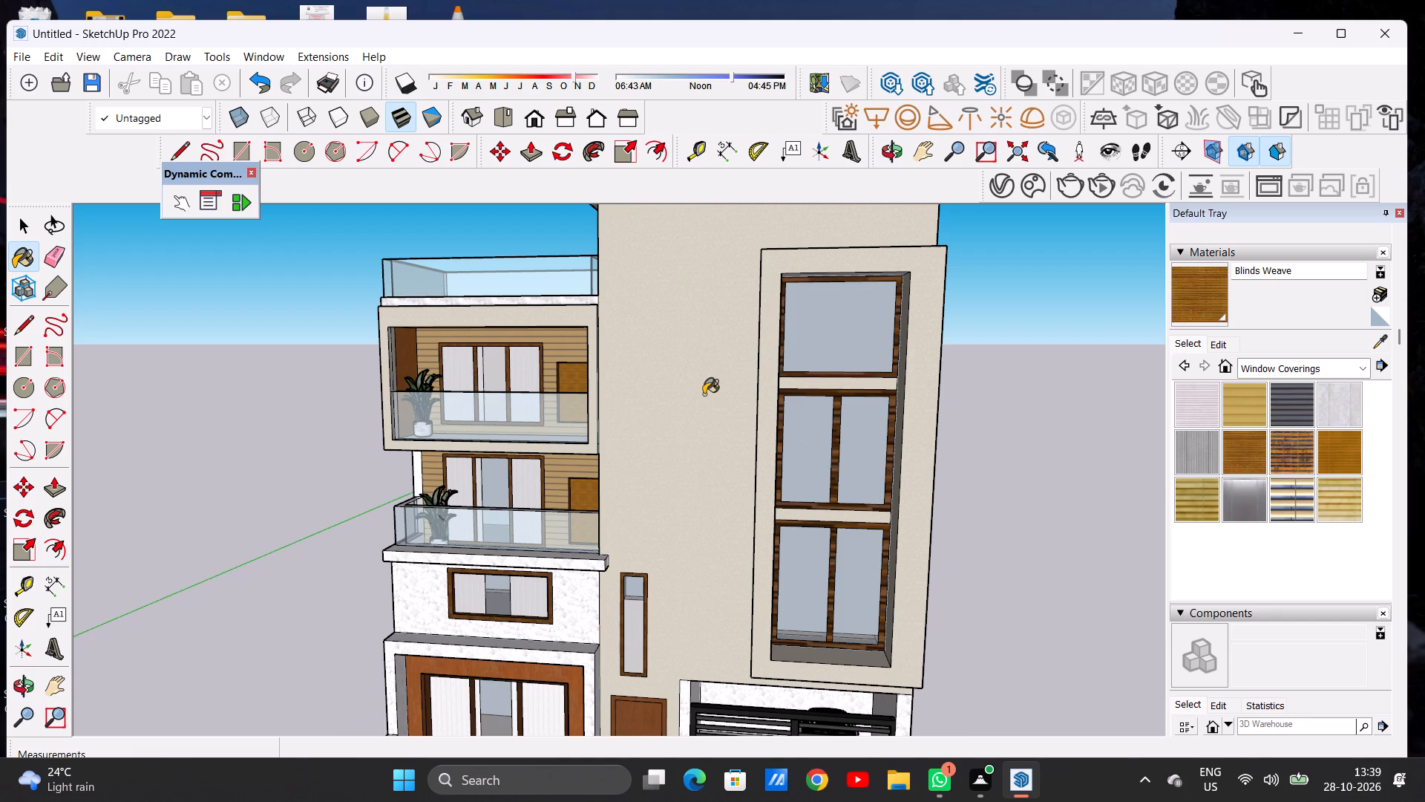
scroll(868, 305, "up", 5)
middle_click_drag(859, 331, 858, 330)
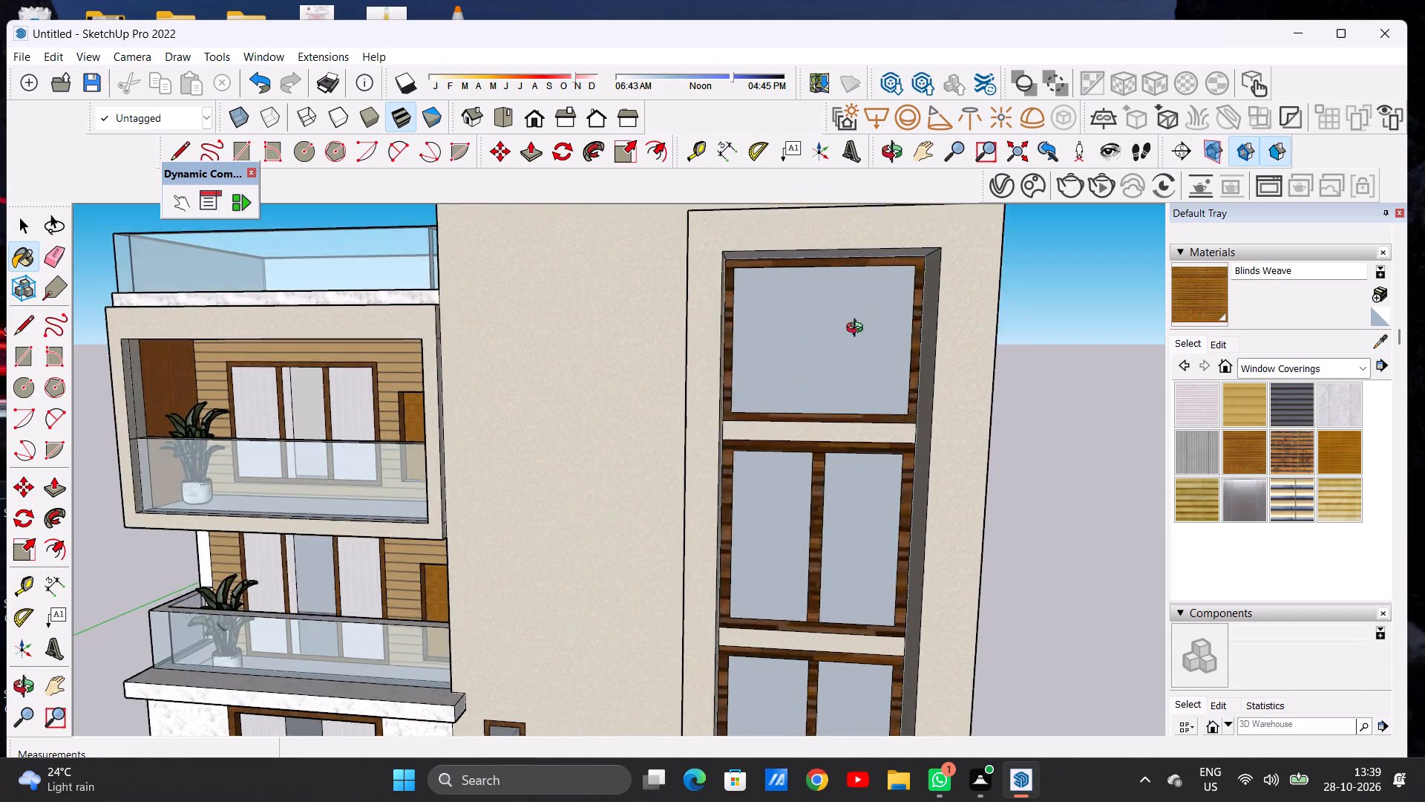
middle_click_drag(858, 330, 724, 290)
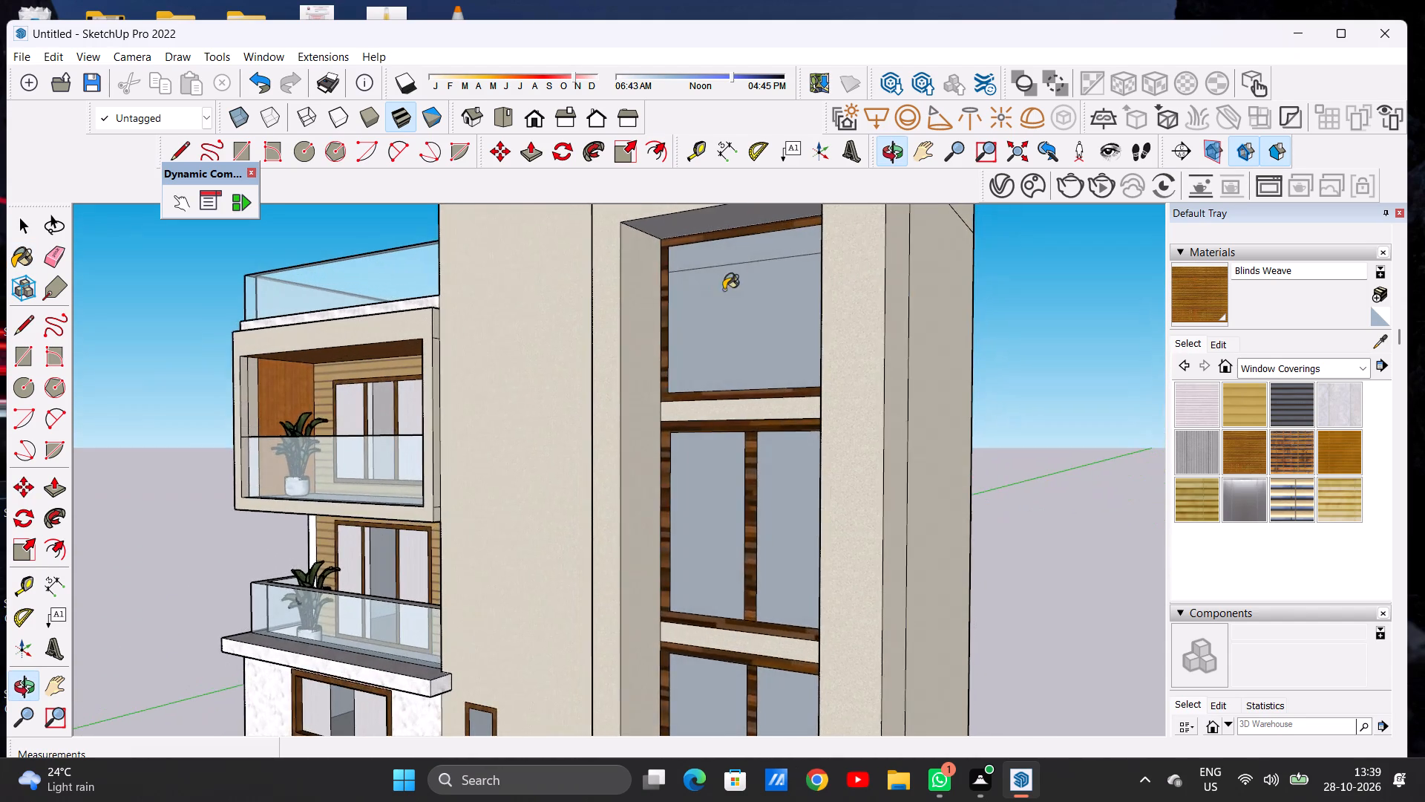
scroll(732, 414, "down", 4)
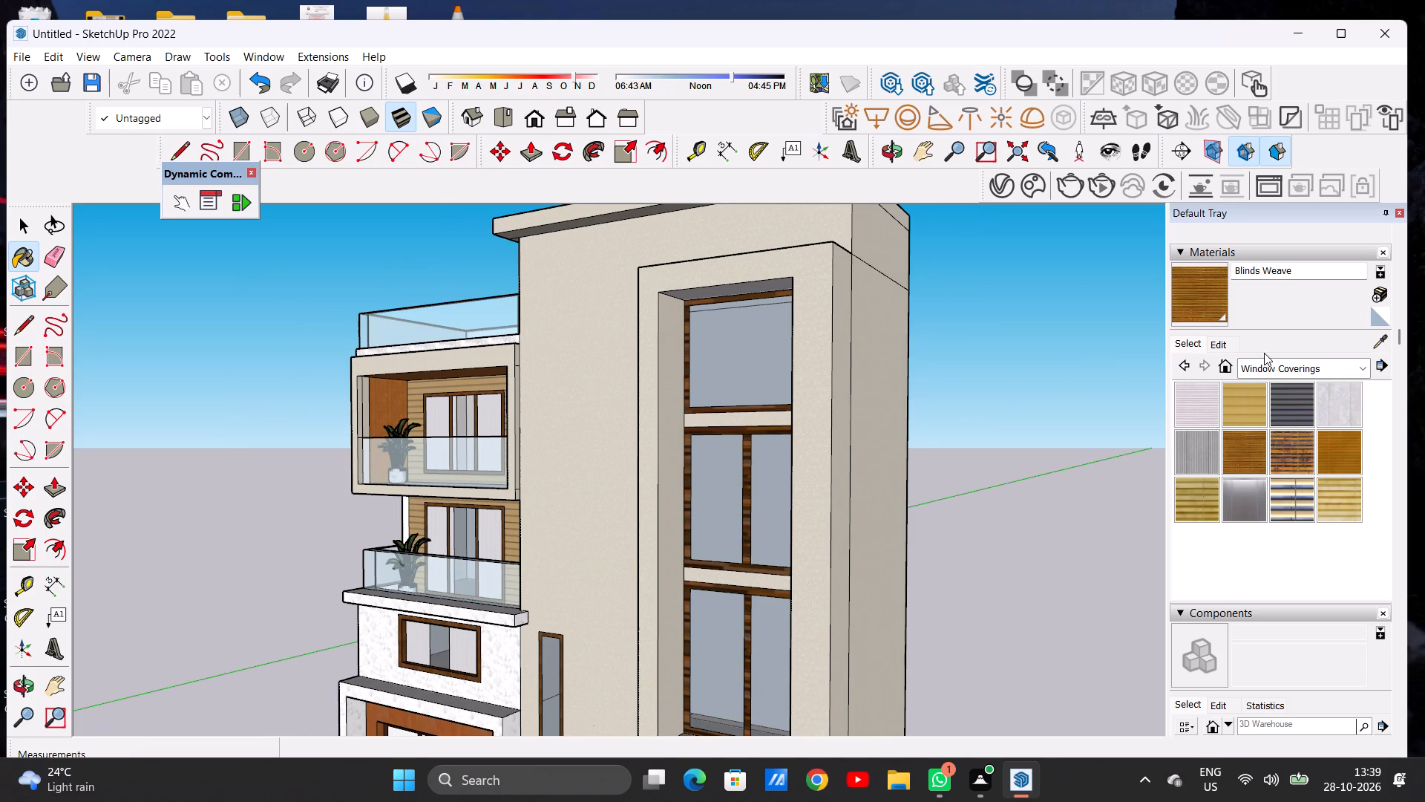
left_click(1262, 366)
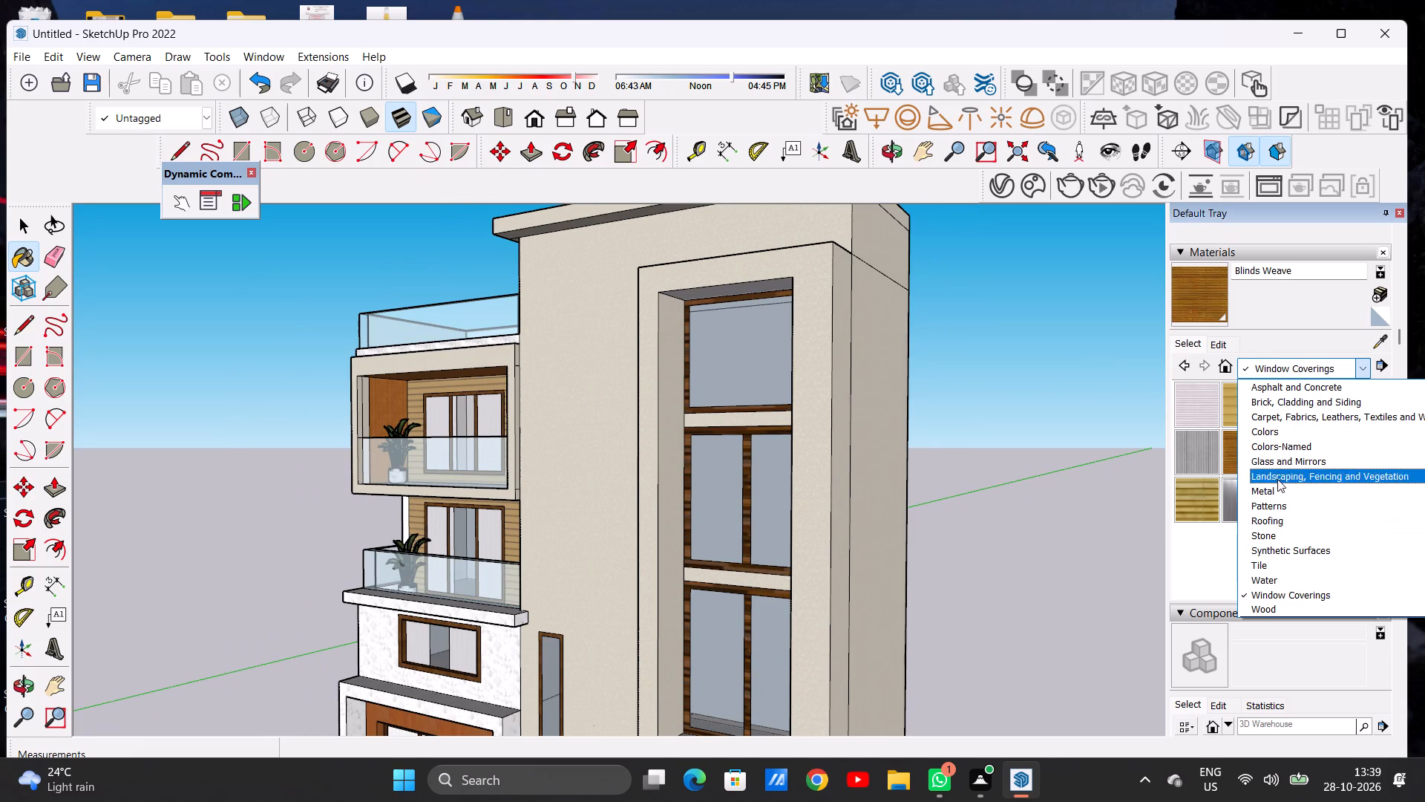
left_click(1279, 389)
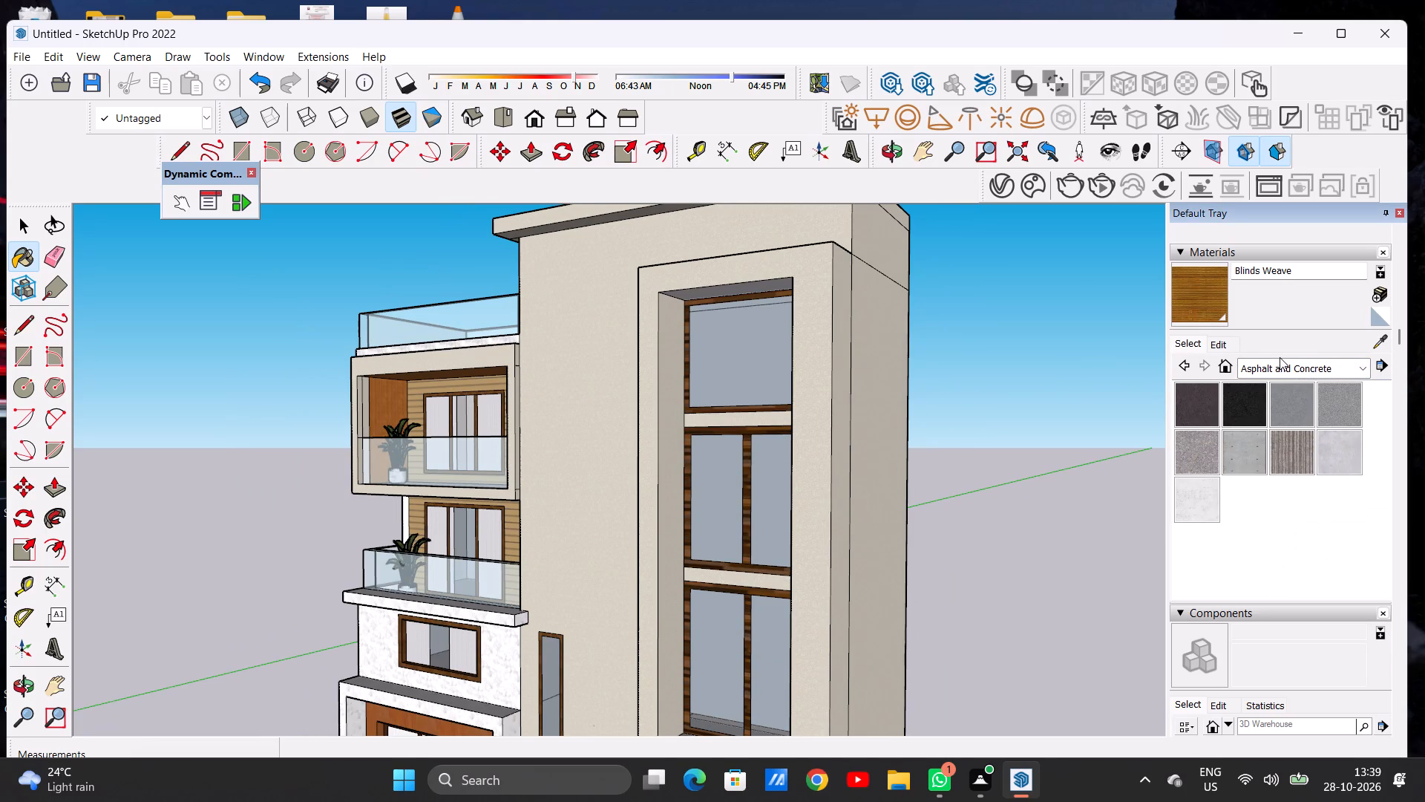
left_click(1280, 371)
left_click(1278, 437)
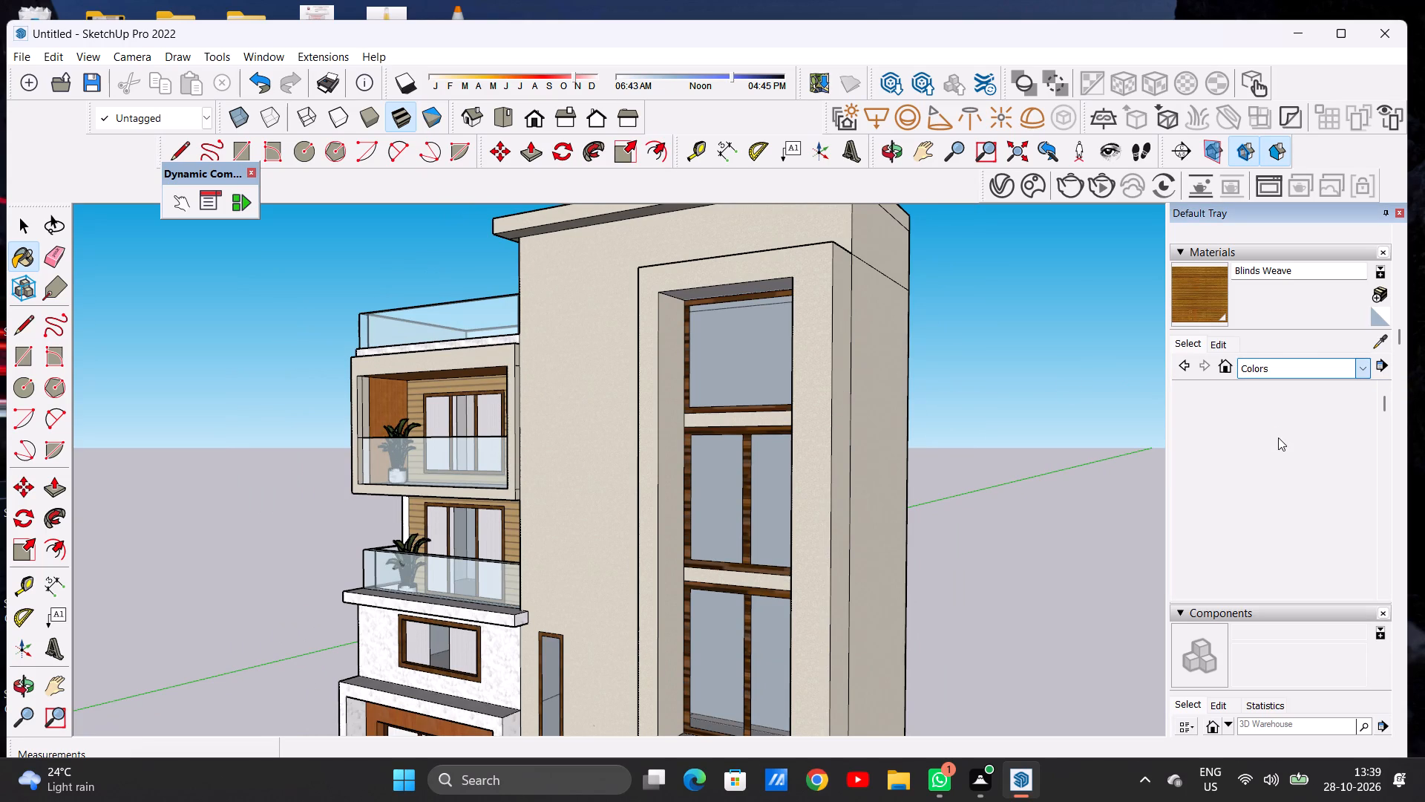
scroll(1280, 454, "down", 12)
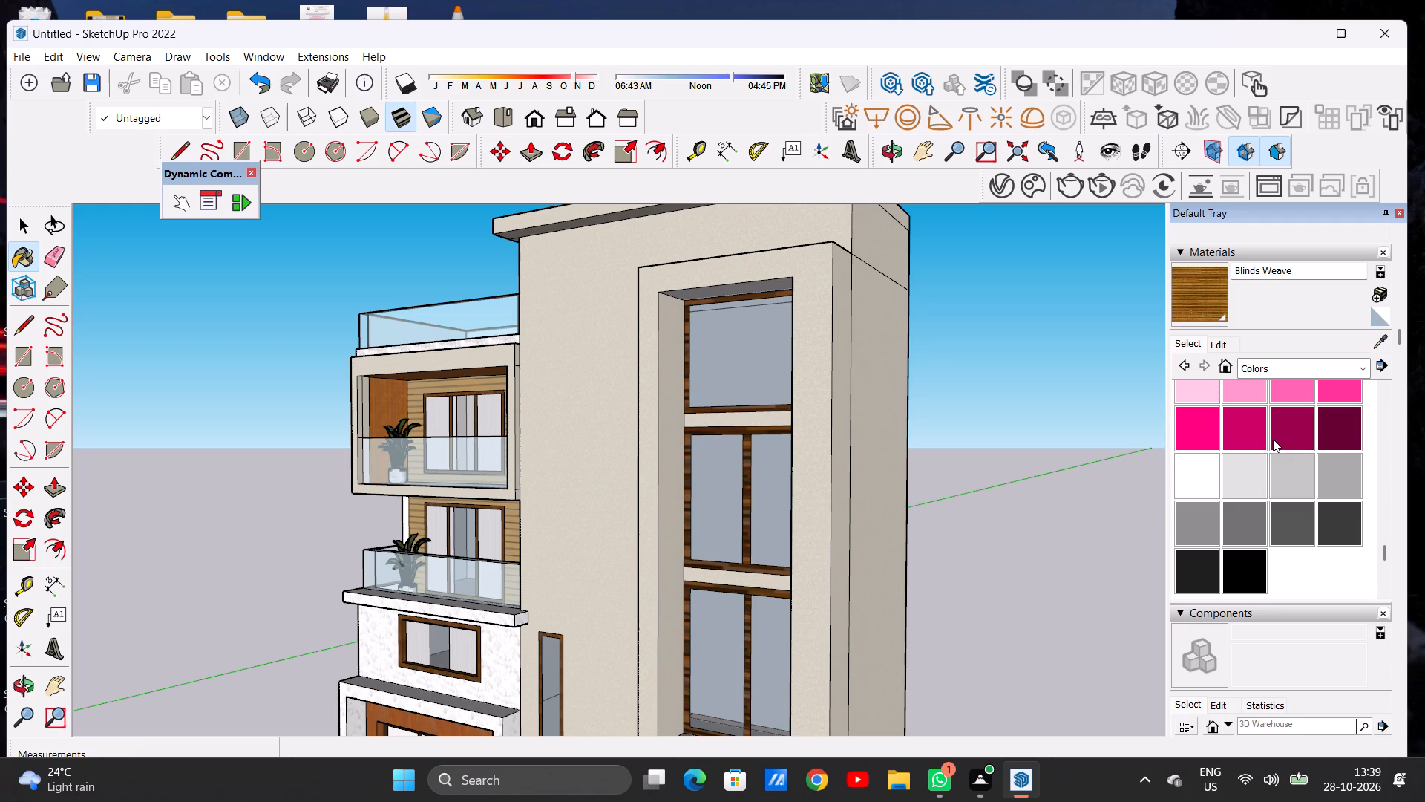
left_click(1284, 473)
scroll(997, 538, "down", 4)
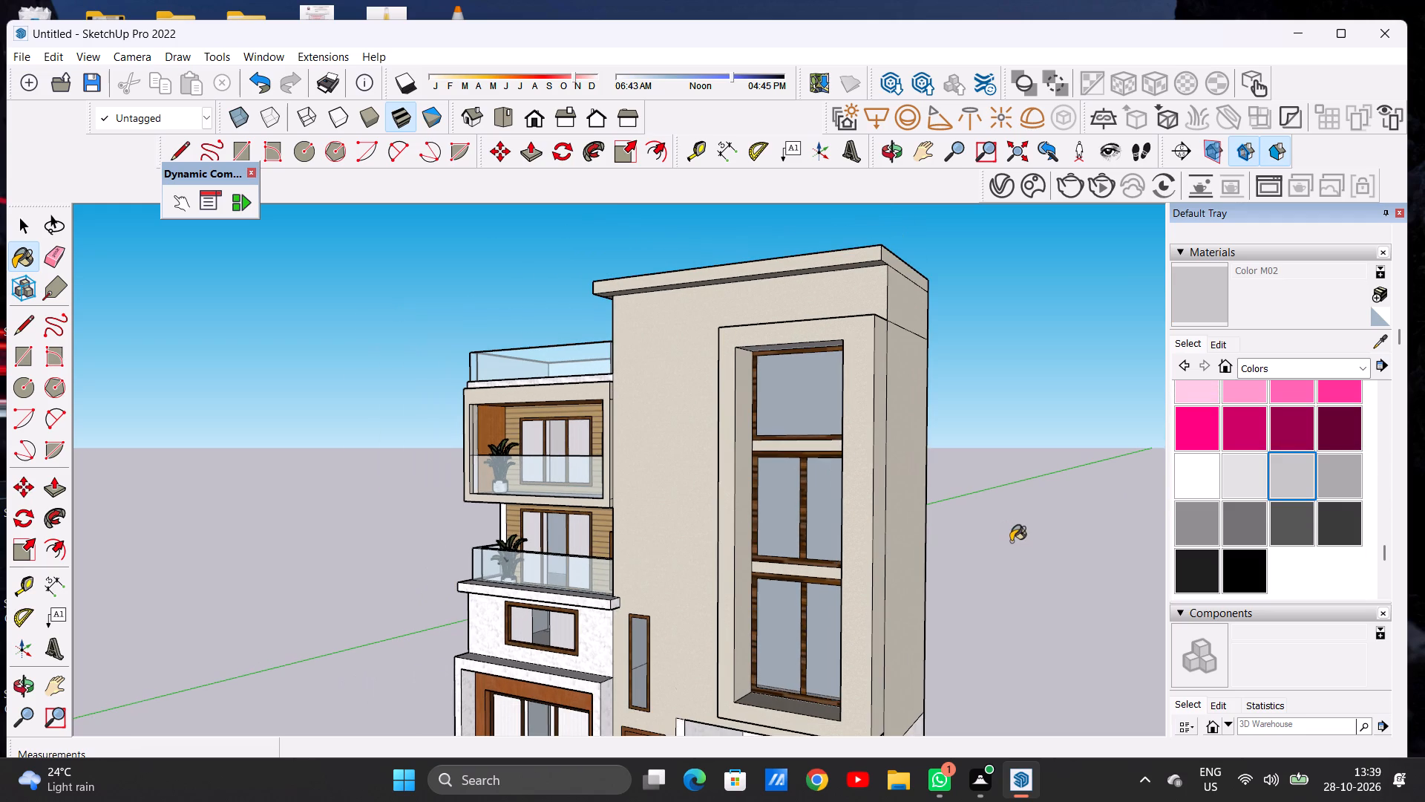
scroll(691, 353, "up", 6)
scroll(882, 348, "up", 3)
scroll(882, 348, "down", 1)
scroll(882, 348, "up", 2)
middle_click_drag(852, 385, 893, 315)
left_click(875, 247)
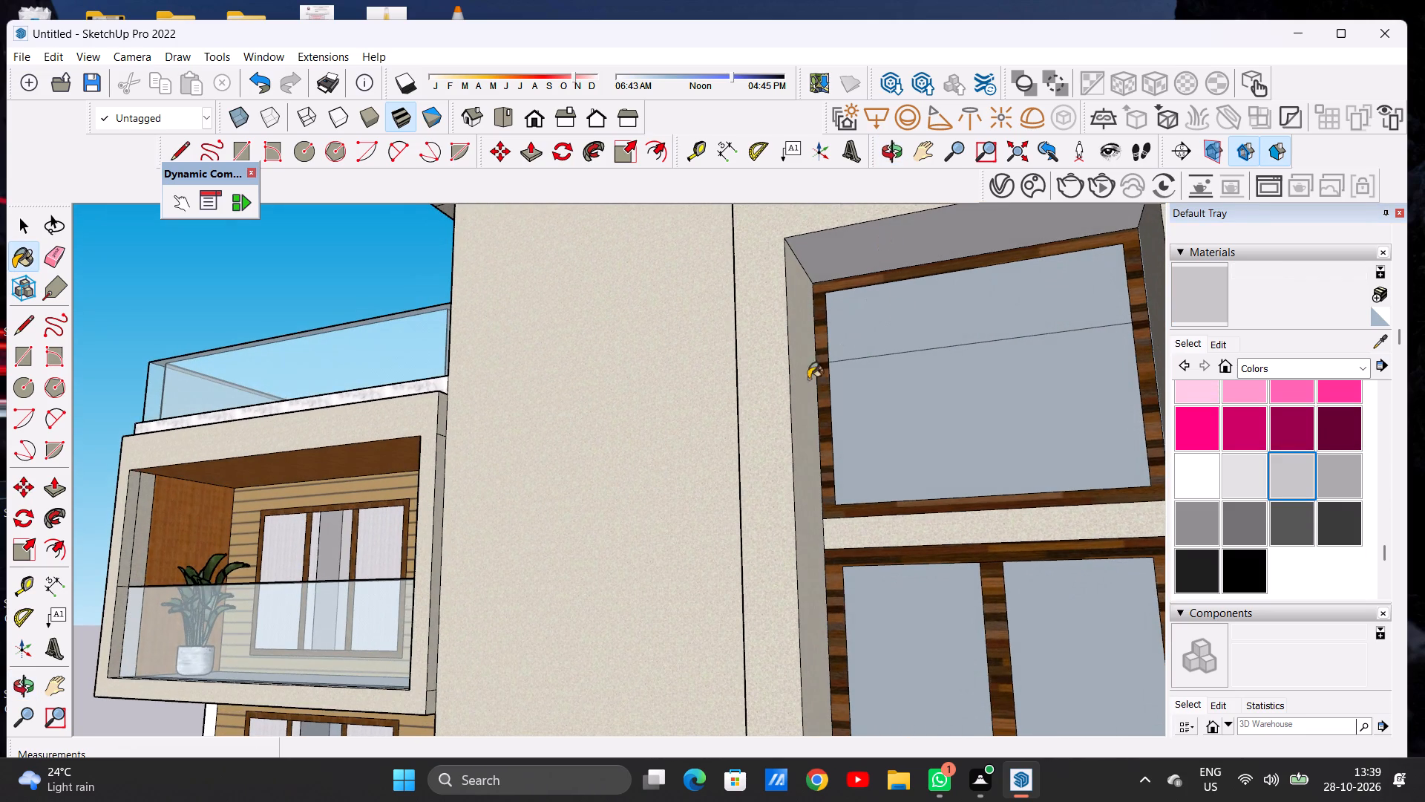
Paint the left inner face of the tower's window recess with Color M02.
scroll(767, 408, "down", 11)
middle_click_drag(795, 400, 727, 509)
scroll(773, 455, "up", 2)
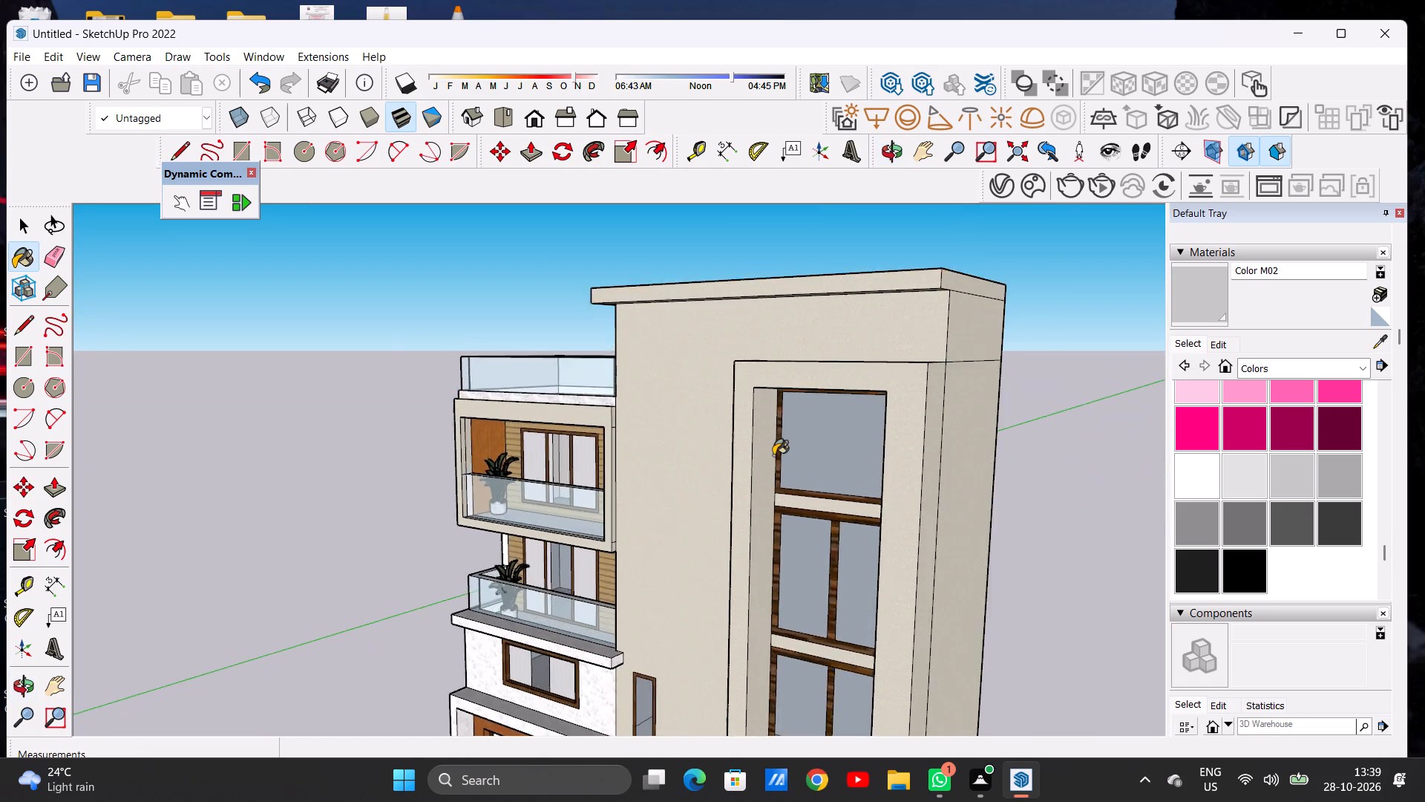
scroll(773, 455, "up", 5)
left_click(766, 448)
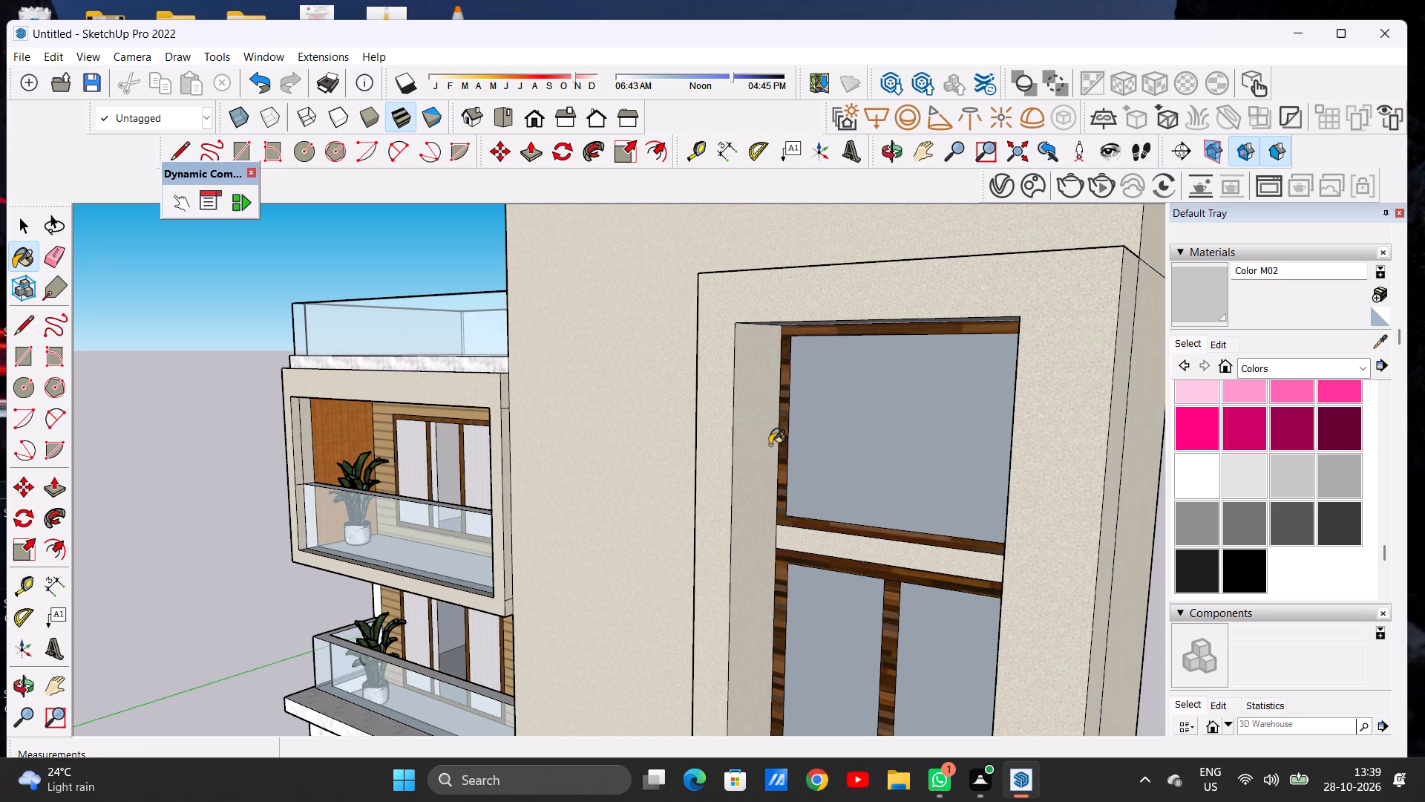
Paint the bottom and right inner faces of the tower's window recess with Color M02.
scroll(806, 416, "down", 8)
scroll(872, 407, "down", 5)
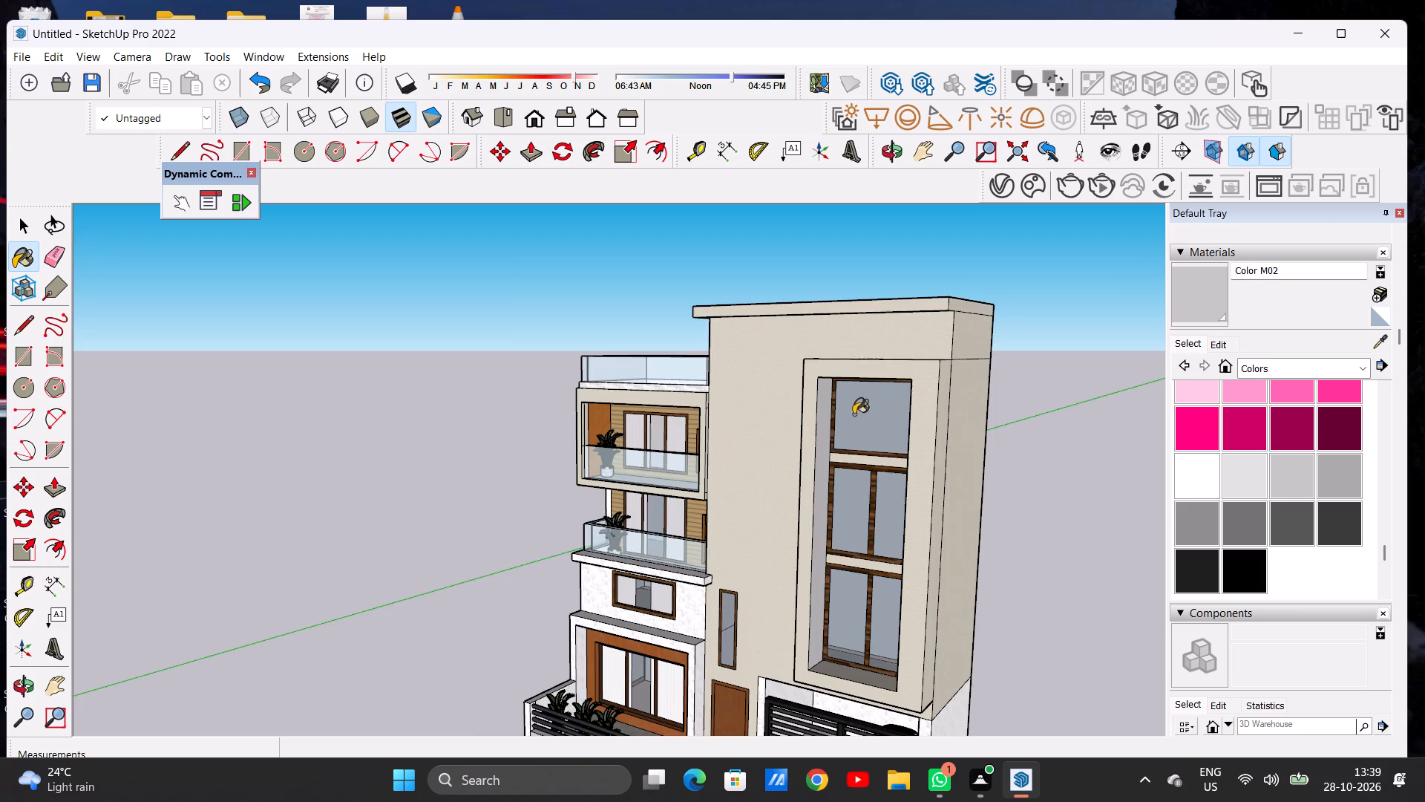
middle_click_drag(842, 474, 1034, 494)
scroll(859, 620, "up", 10)
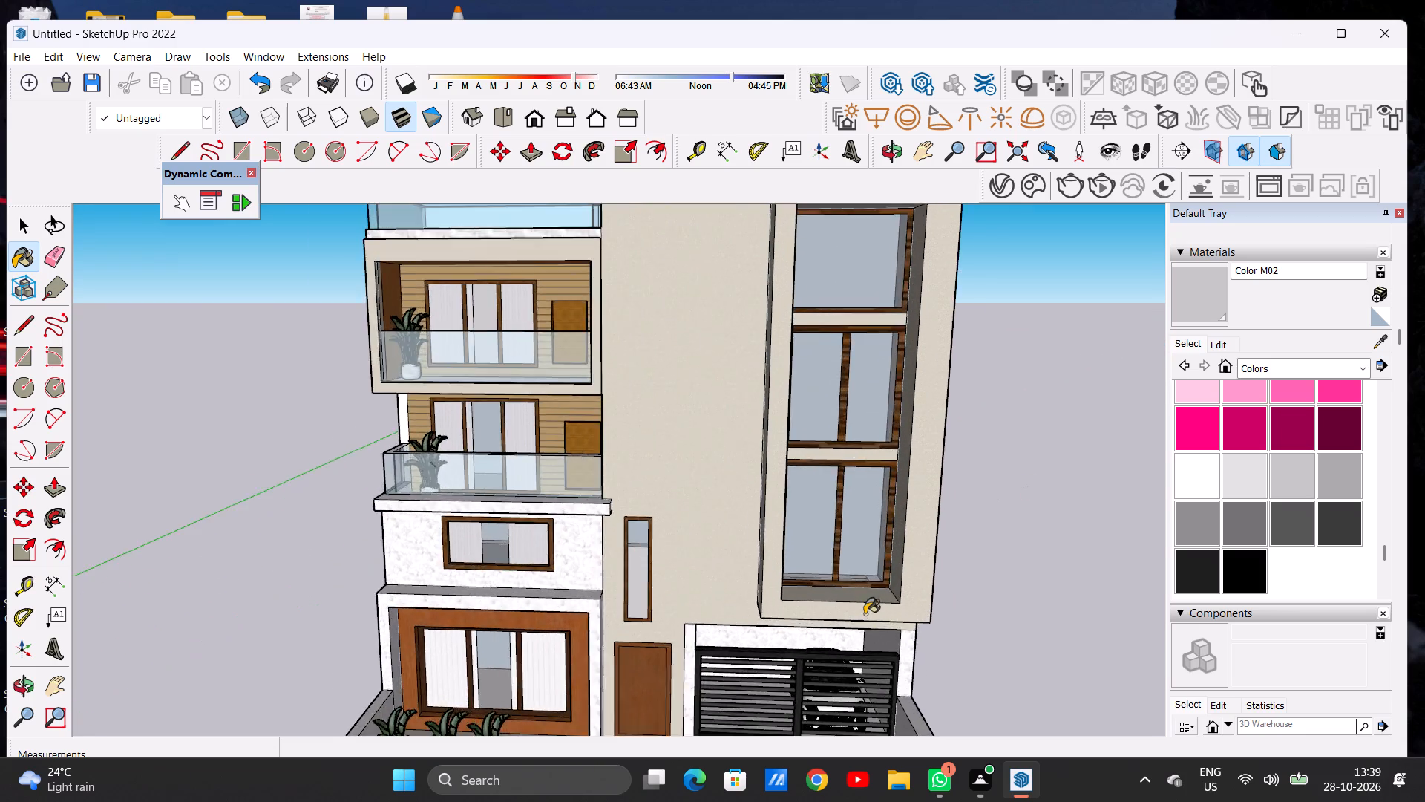
scroll(865, 614, "up", 4)
scroll(865, 614, "down", 1)
scroll(865, 614, "up", 4)
scroll(892, 594, "down", 1)
scroll(892, 594, "up", 8)
left_click(879, 588)
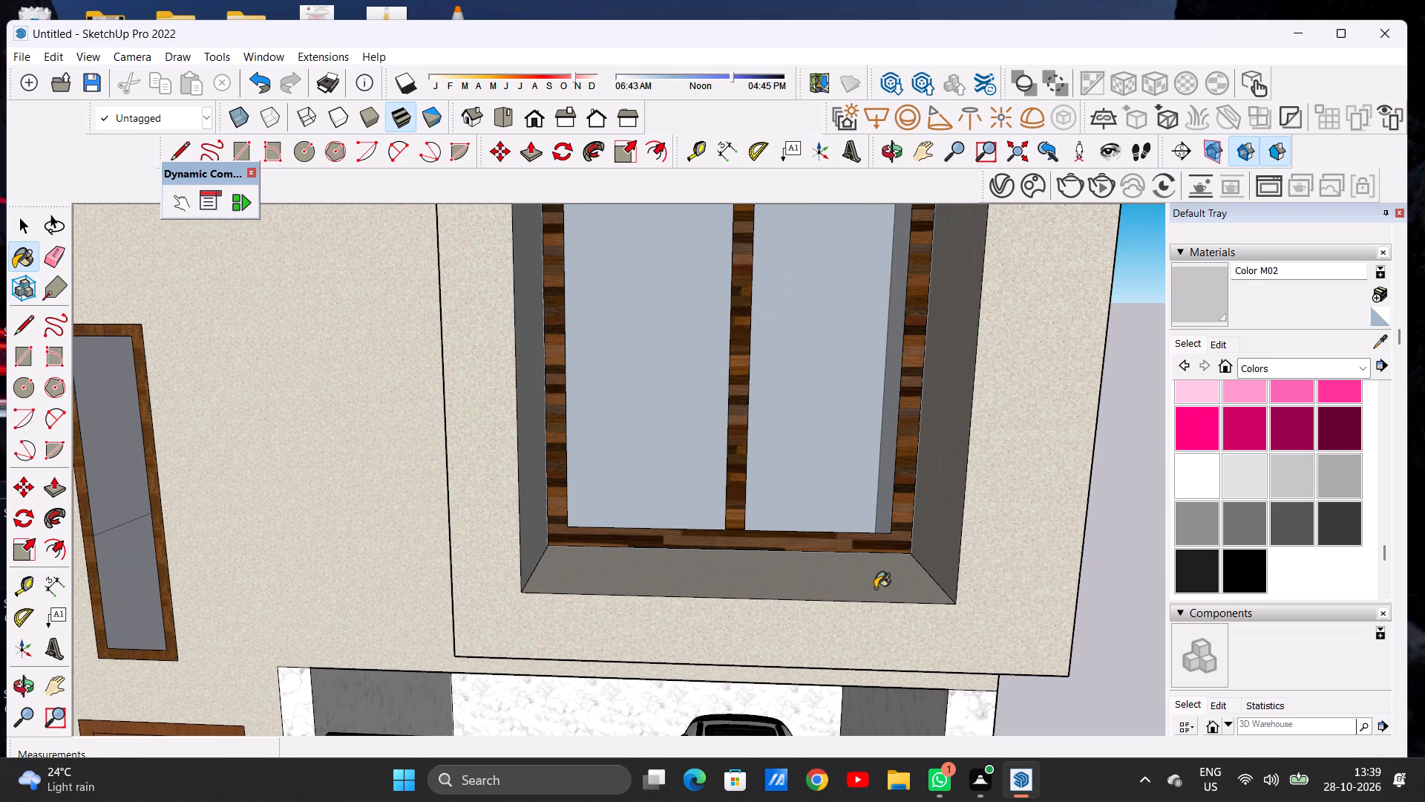
left_click(940, 502)
Apply Color M02 again to the left inner face of the window recess, beside the uppermost window.
scroll(695, 490, "down", 6)
scroll(628, 526, "down", 6)
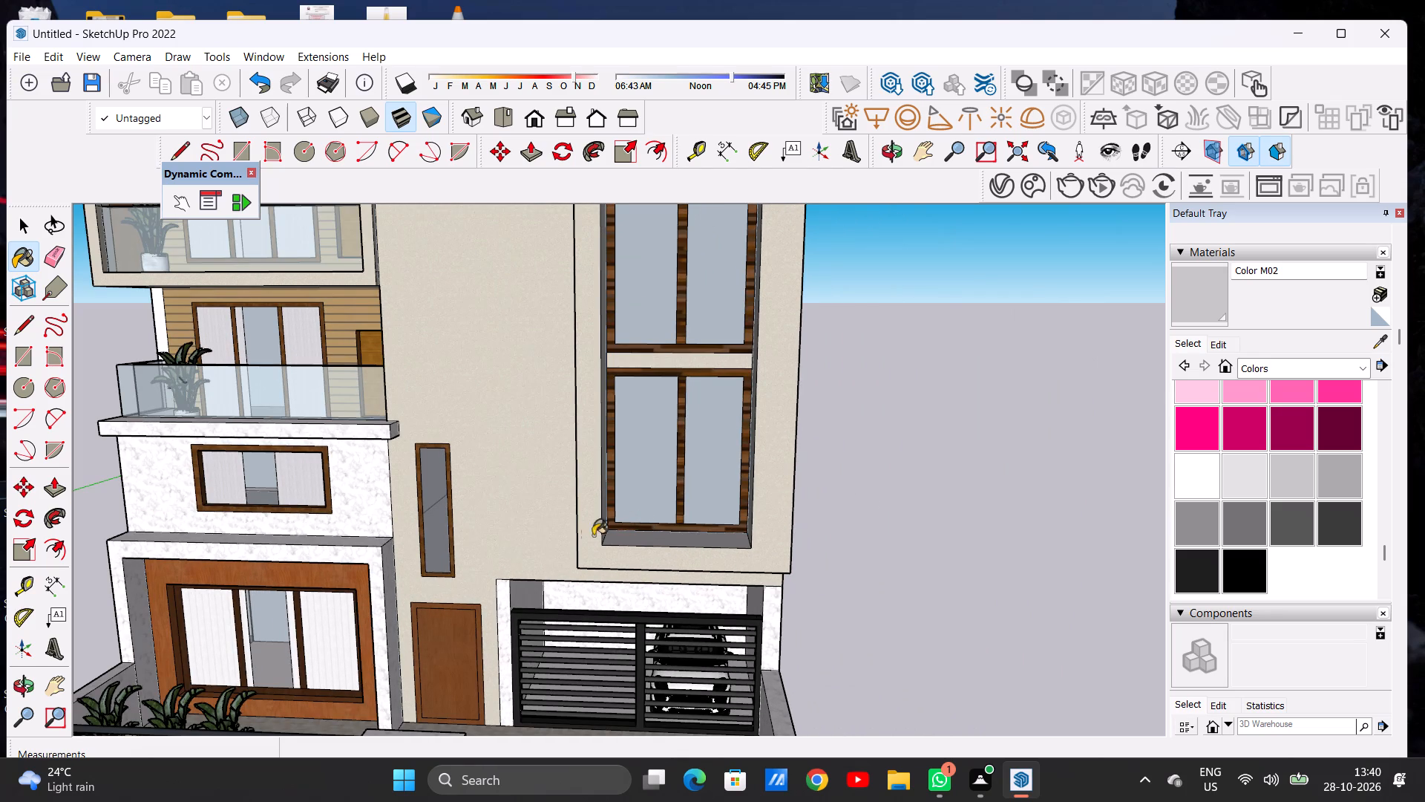
scroll(588, 539, "down", 14)
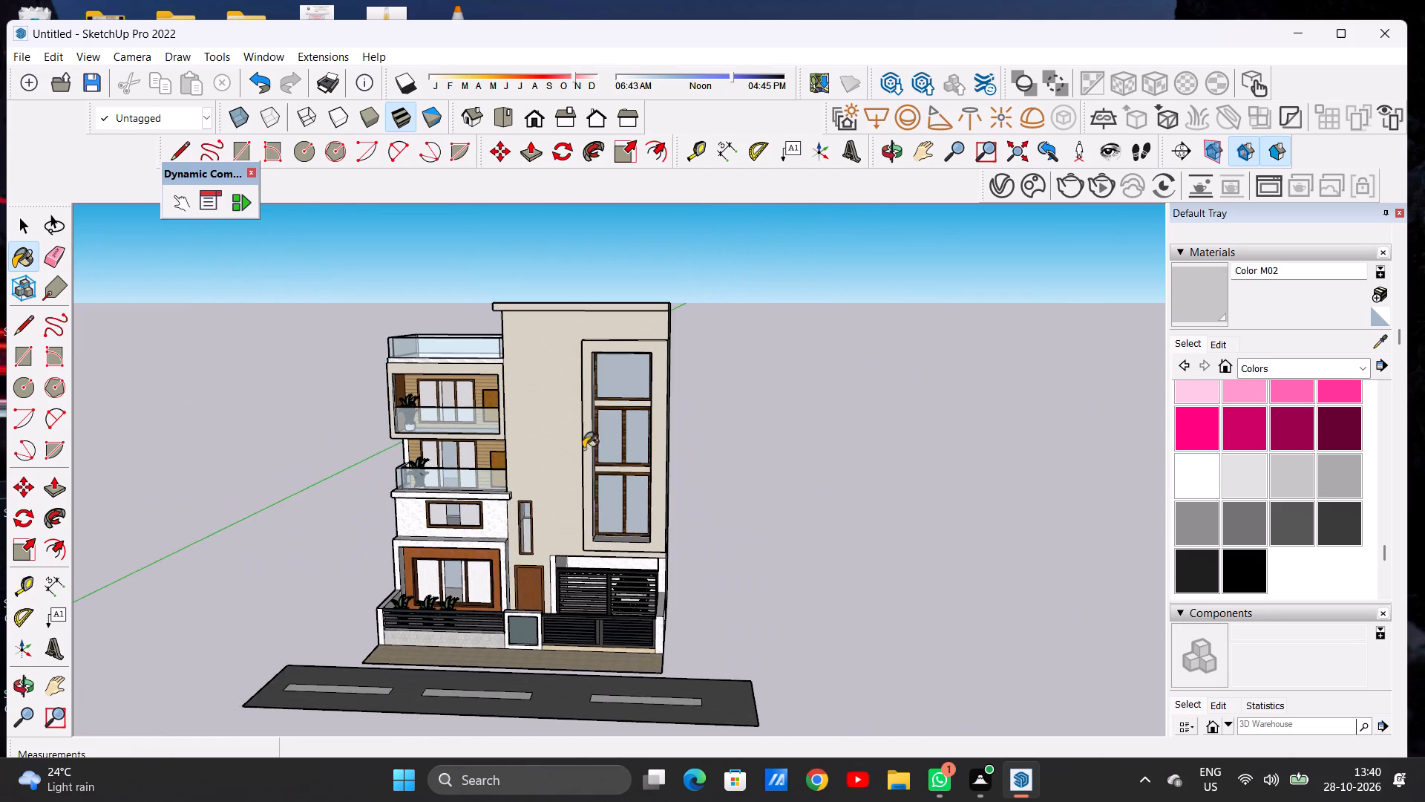
scroll(612, 368, "up", 8)
scroll(612, 367, "down", 1)
scroll(612, 367, "up", 8)
middle_click_drag(613, 386, 620, 316)
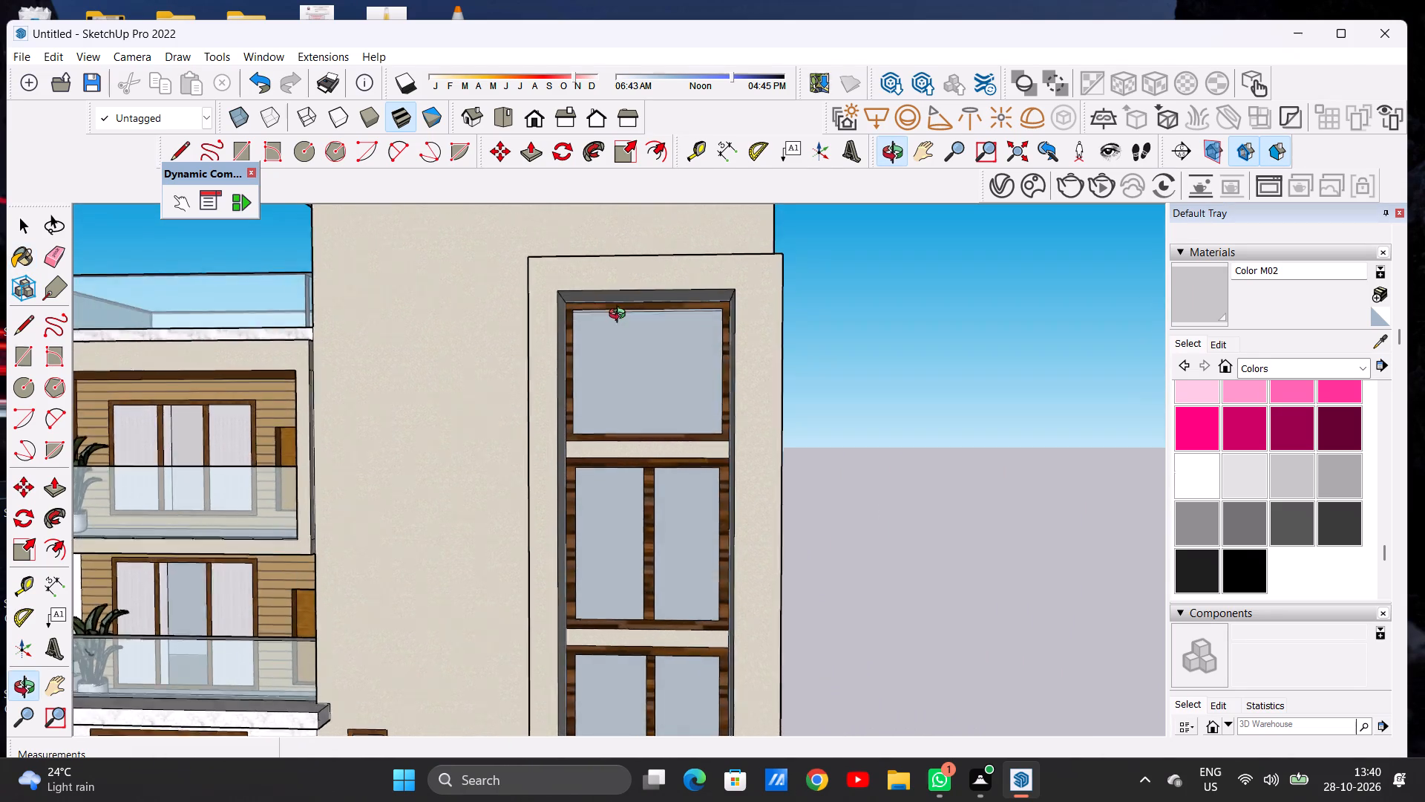
middle_click_drag(620, 316, 620, 305)
scroll(692, 280, "up", 11)
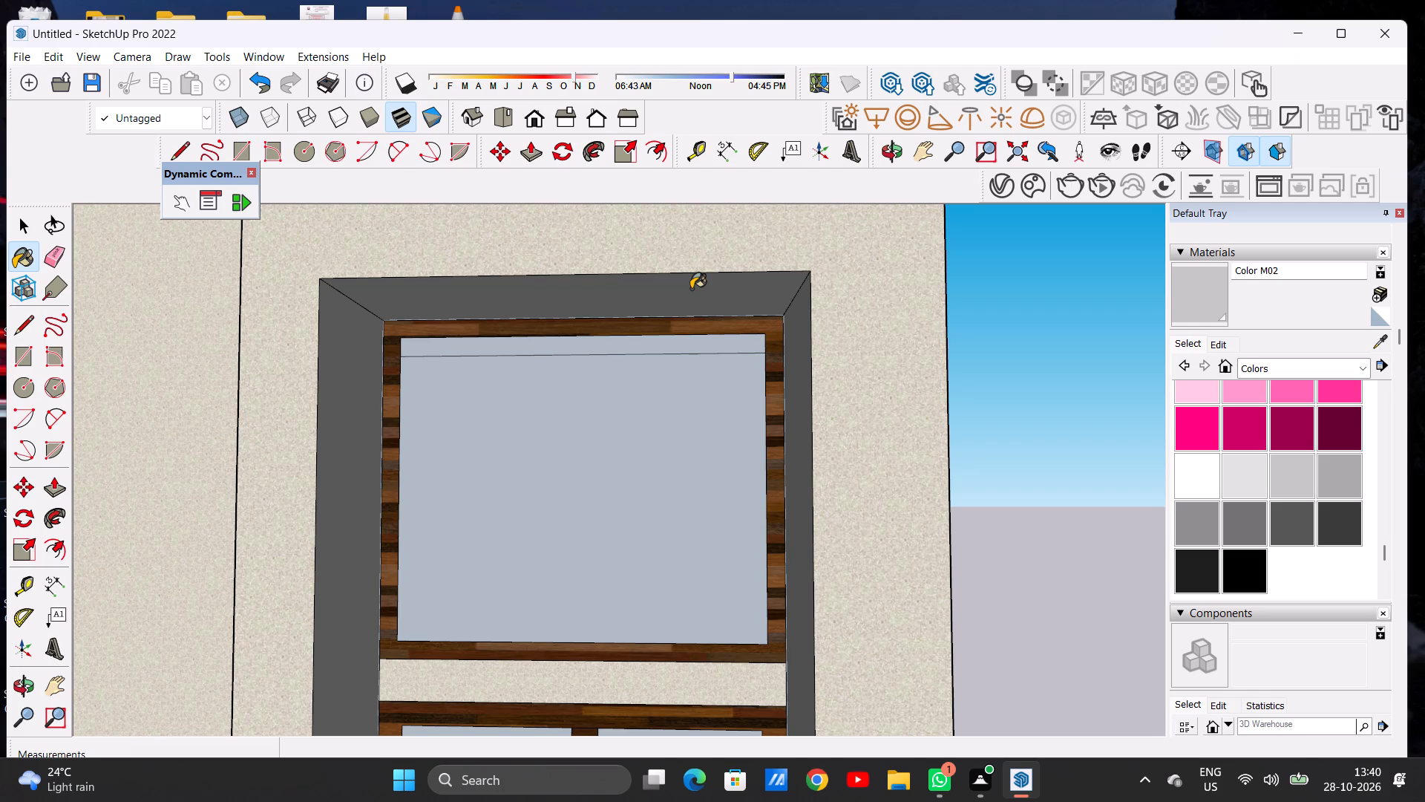
scroll(563, 417, "down", 12)
middle_click_drag(527, 408, 422, 371)
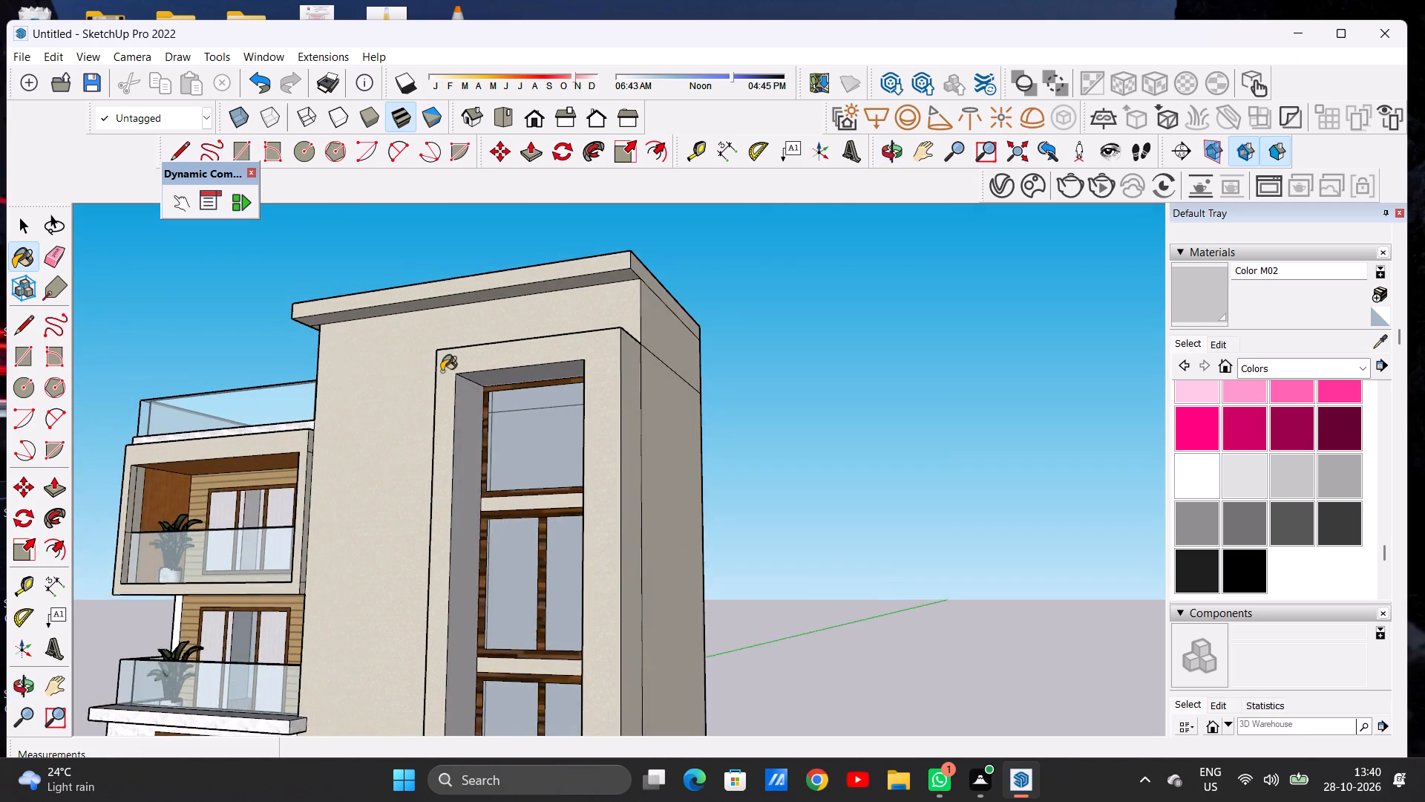
scroll(462, 371, "up", 14)
left_click(513, 394)
left_click(499, 422)
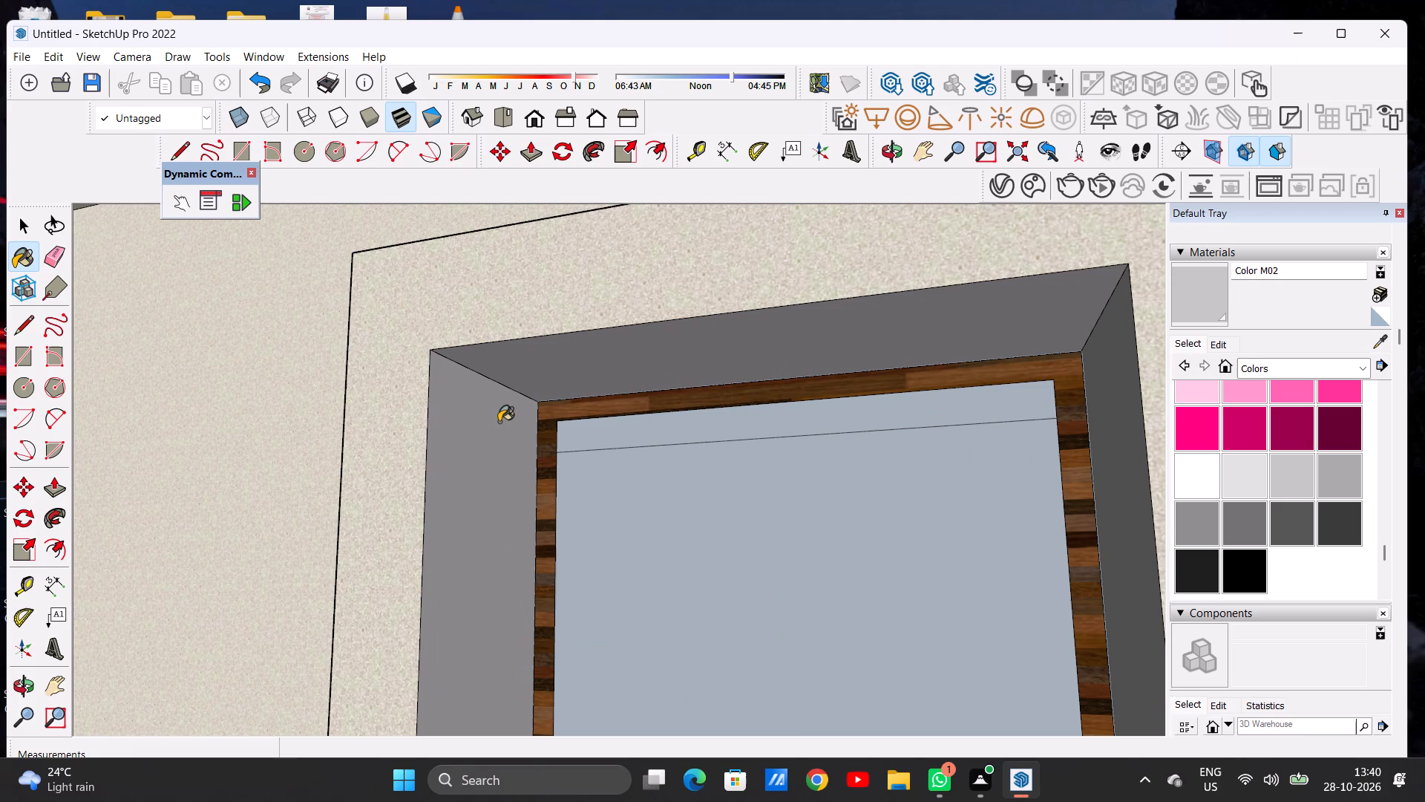
Apply Color M02 again to the bottom and right inner faces of the recess, around the lowest window.
scroll(503, 420, "down", 16)
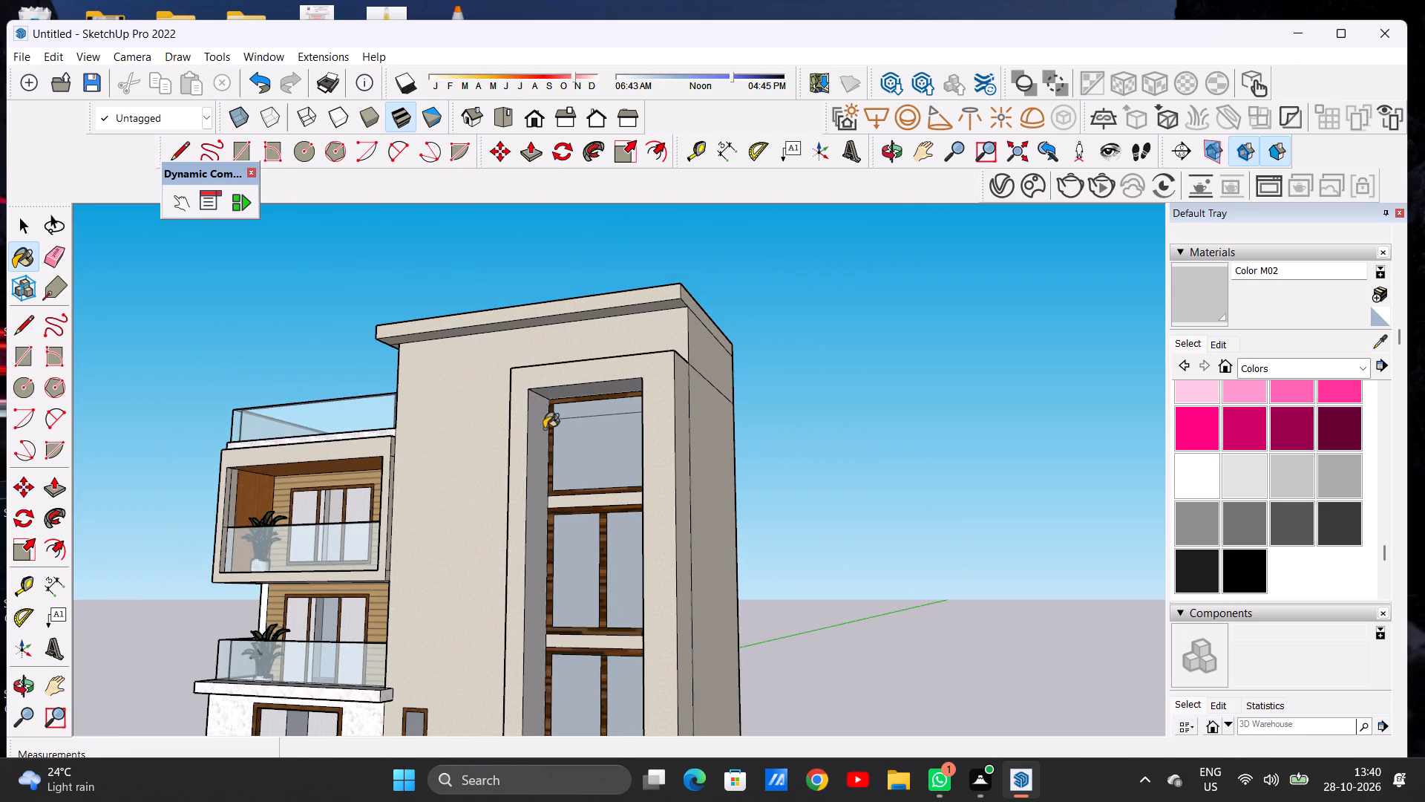
middle_click_drag(552, 430, 778, 425)
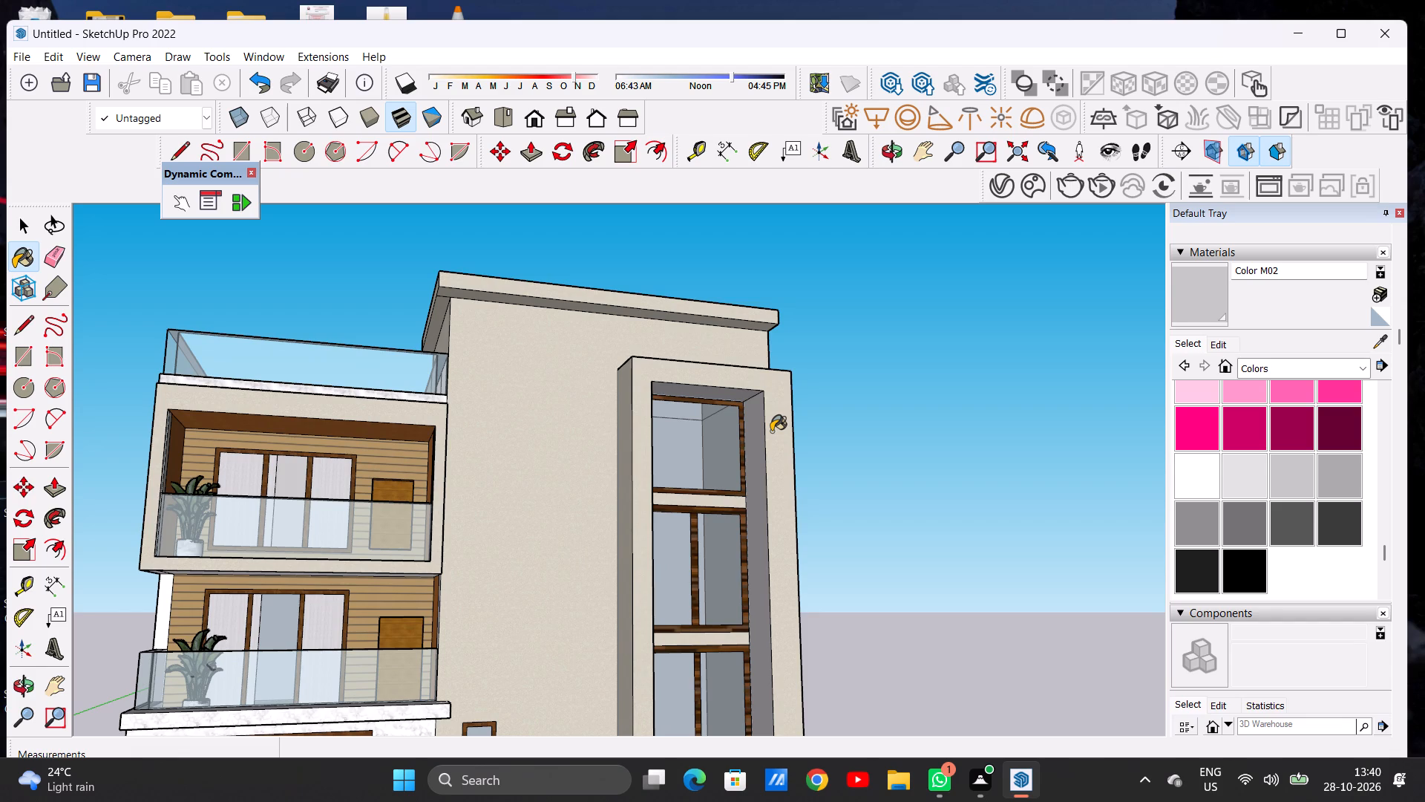
scroll(746, 434, "down", 6)
middle_click_drag(712, 459, 593, 581)
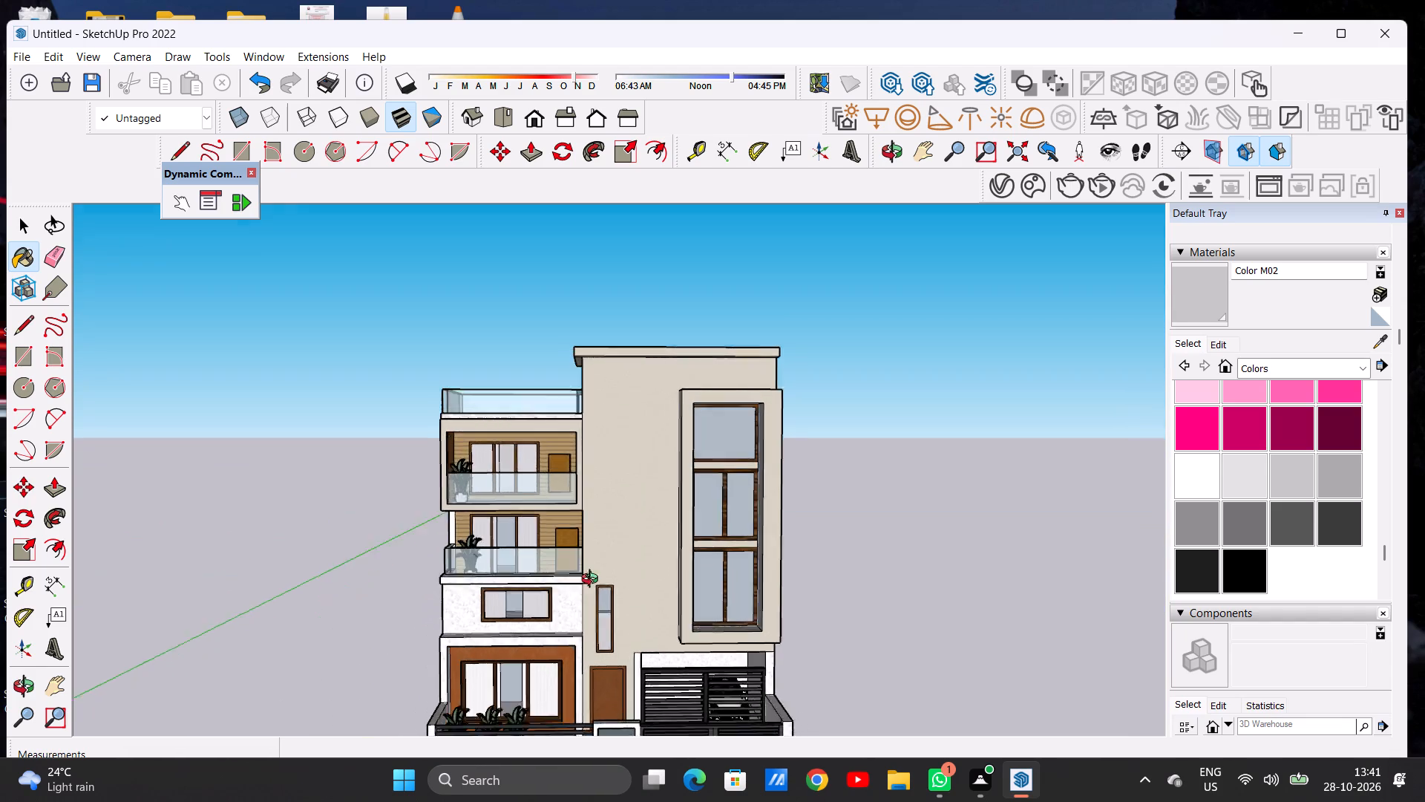
middle_click_drag(593, 581, 575, 609)
scroll(718, 590, "up", 15)
scroll(727, 638, "up", 6)
scroll(724, 652, "down", 1)
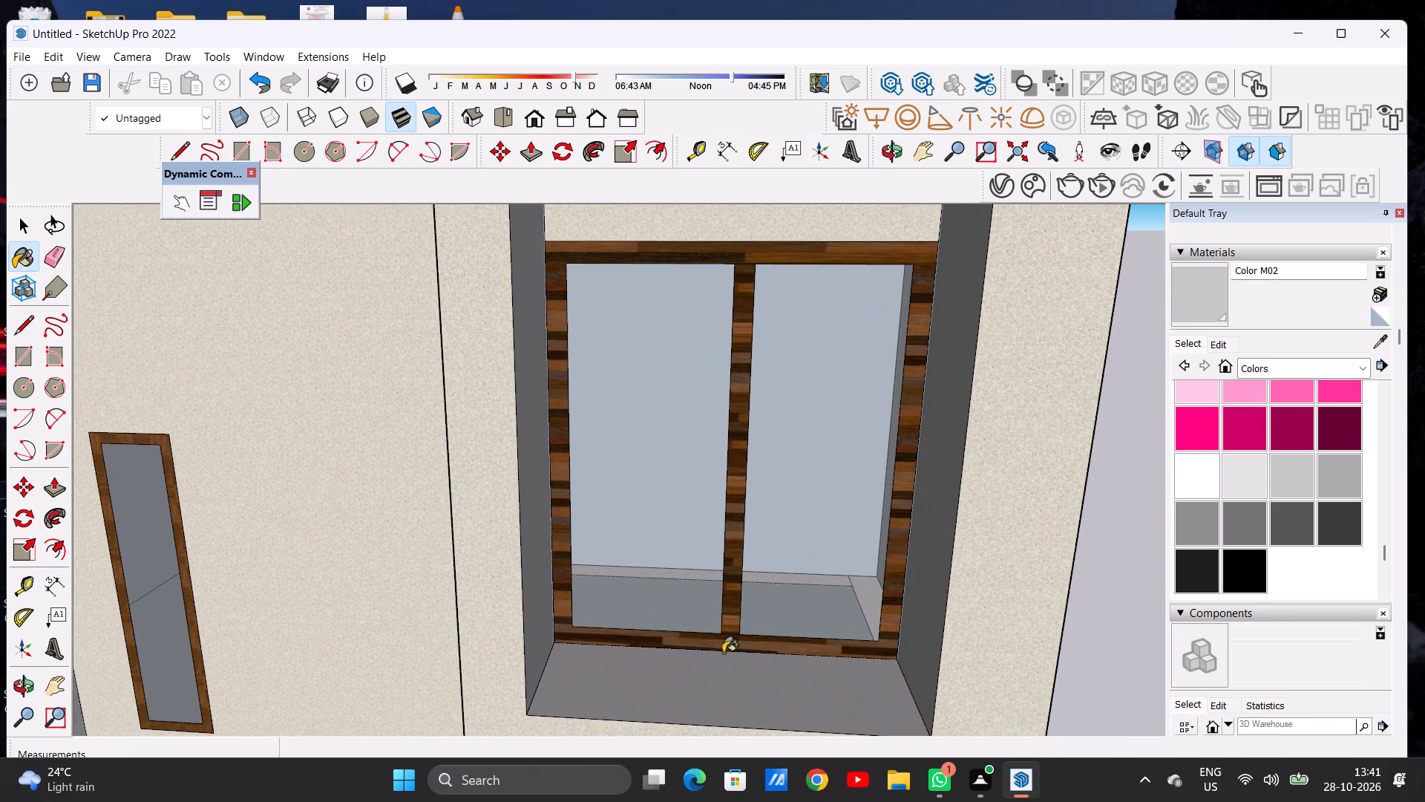
left_click(712, 678)
left_click(931, 603)
Examine the painted inner faces of the tower's window recess from above, below and the front.
scroll(844, 616, "down", 7)
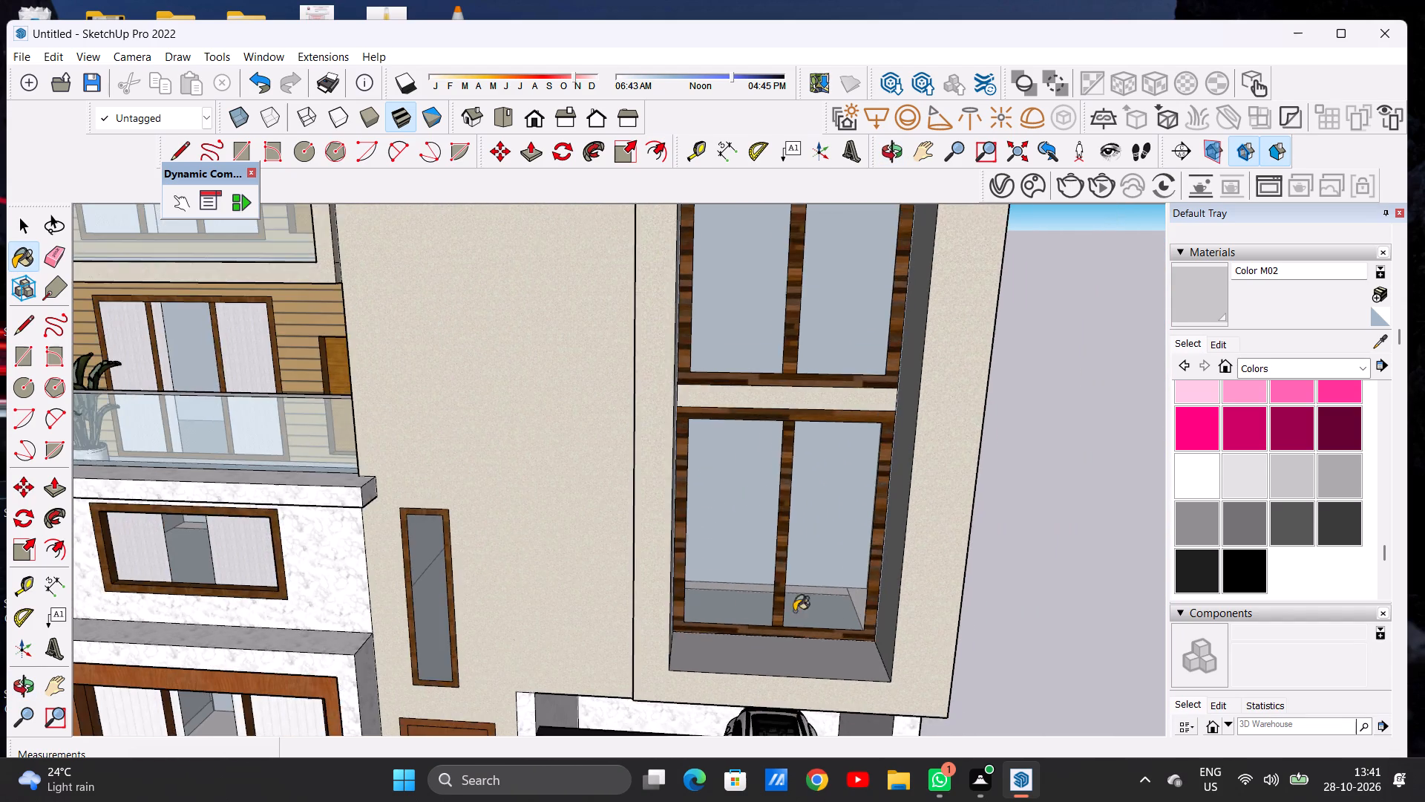
scroll(679, 605, "down", 4)
scroll(679, 605, "up", 1)
scroll(679, 605, "down", 6)
scroll(594, 575, "down", 7)
middle_click_drag(661, 440, 660, 437)
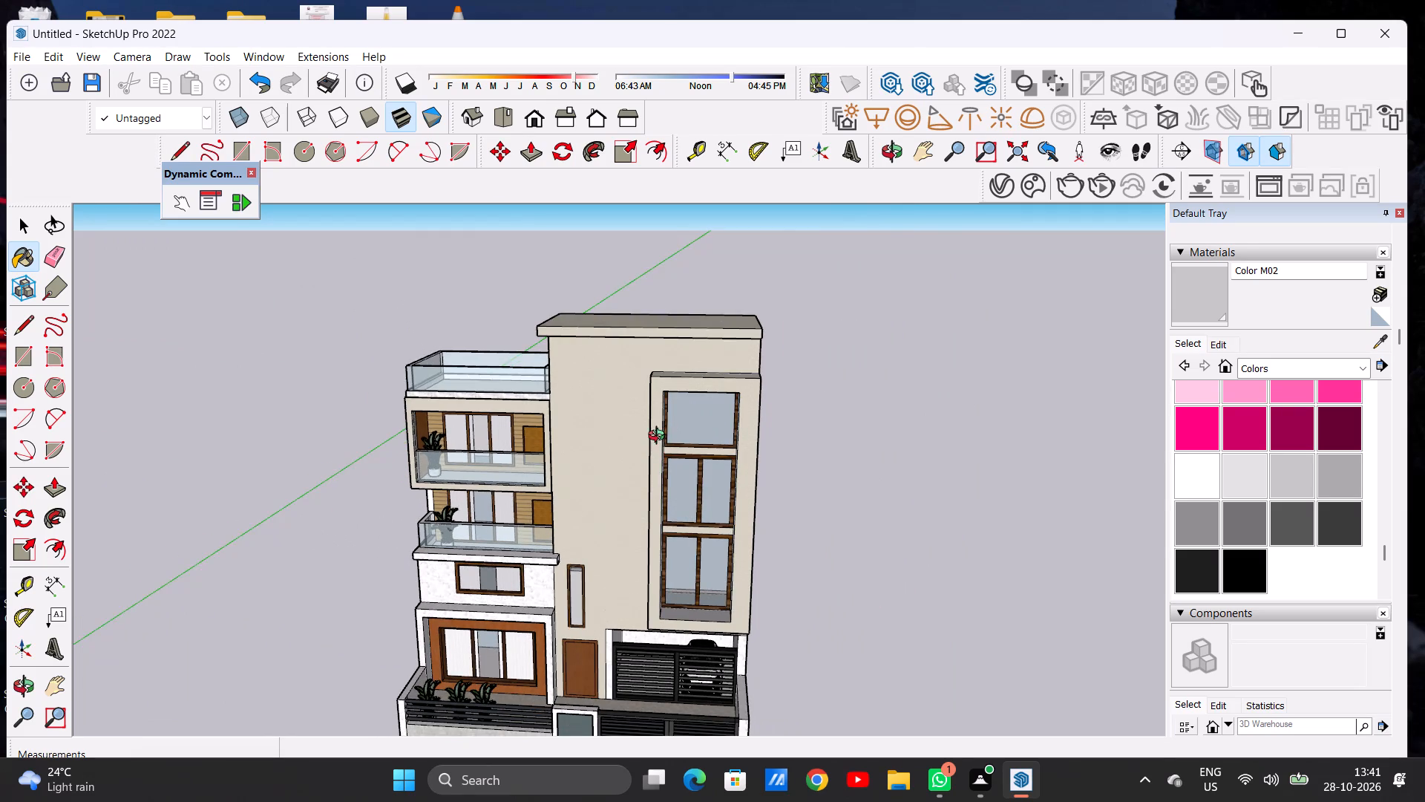
middle_click_drag(660, 437, 475, 340)
scroll(664, 388, "up", 3)
scroll(636, 395, "down", 1)
scroll(636, 395, "up", 11)
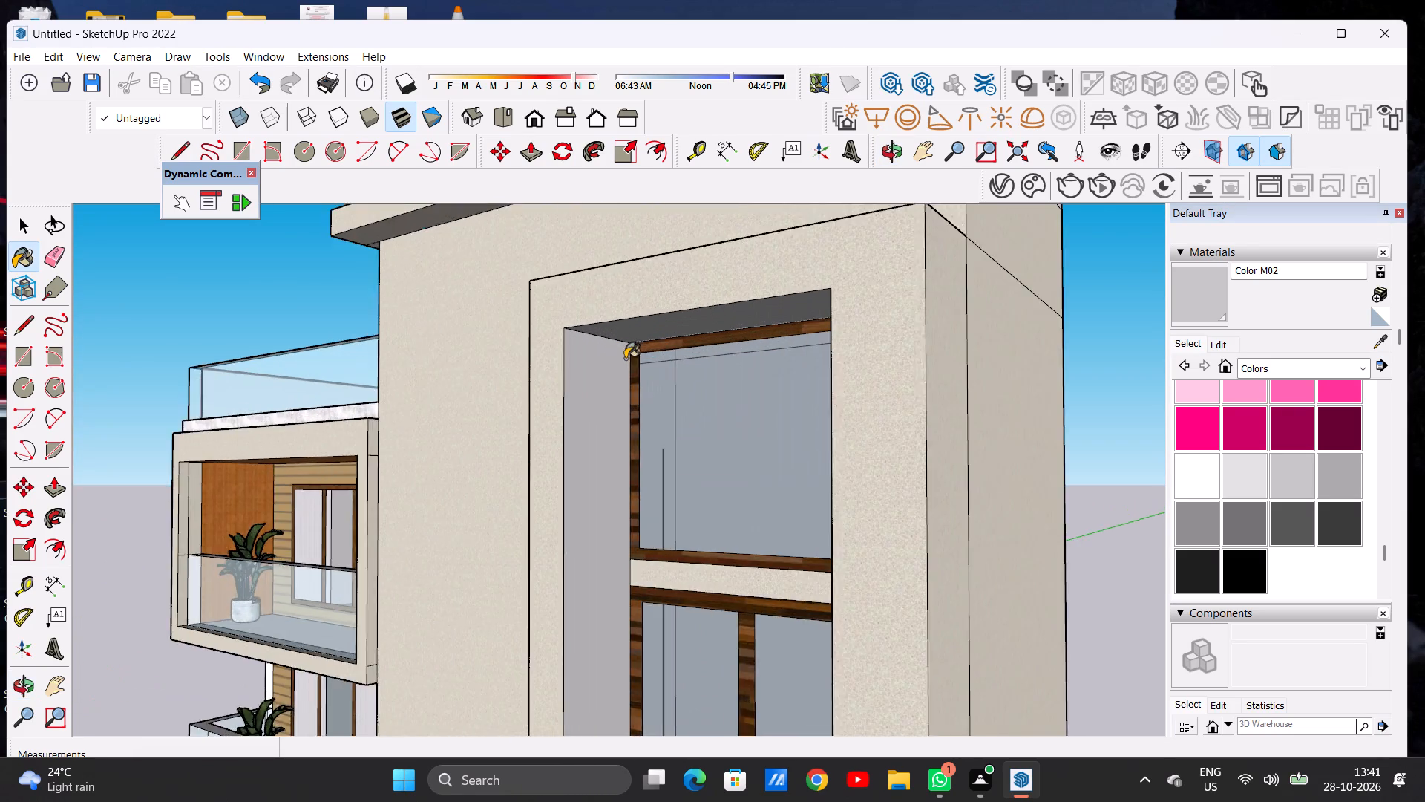
scroll(625, 359, "up", 4)
scroll(617, 379, "down", 1)
scroll(617, 379, "up", 3)
middle_click_drag(591, 408, 641, 353)
scroll(626, 424, "down", 7)
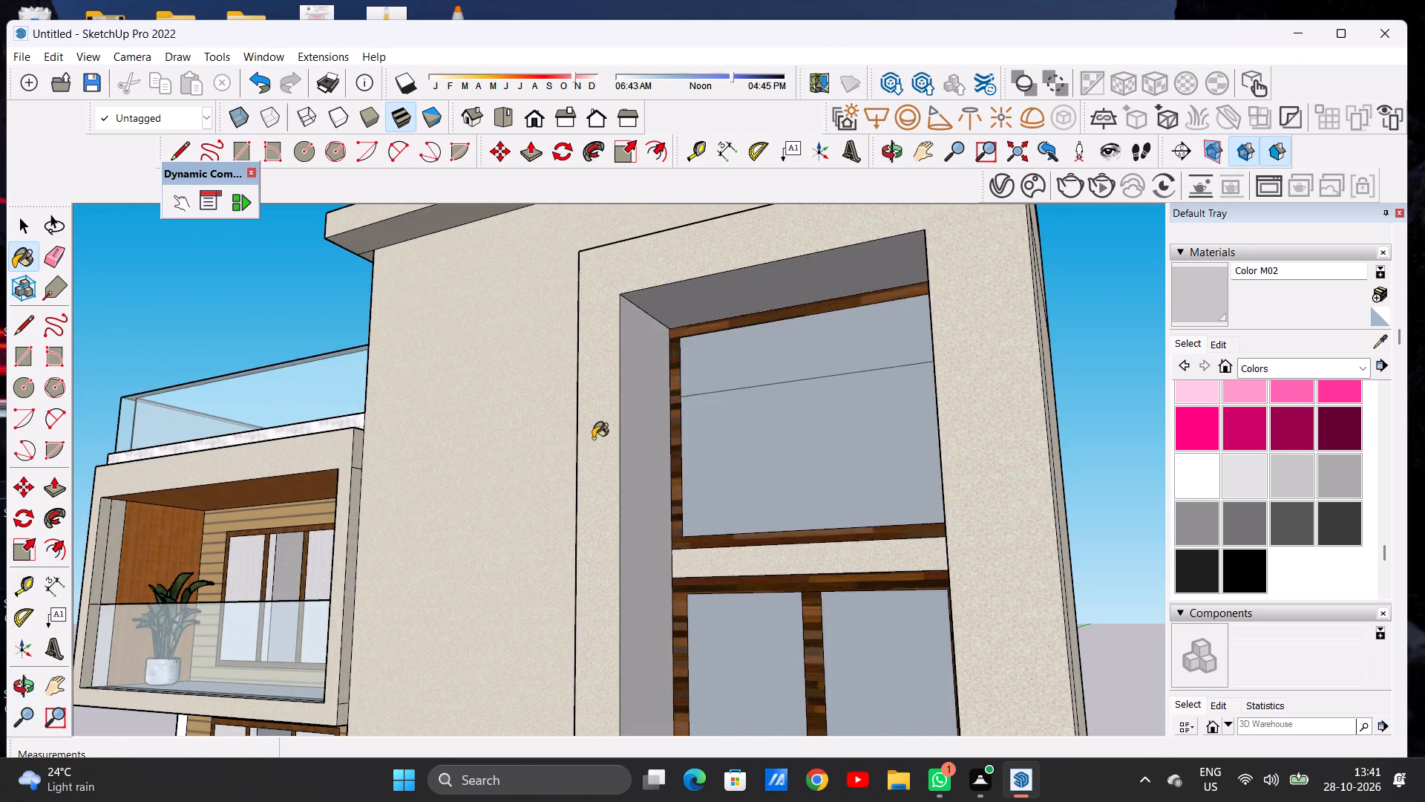
scroll(597, 434, "down", 8)
middle_click_drag(657, 437, 798, 457)
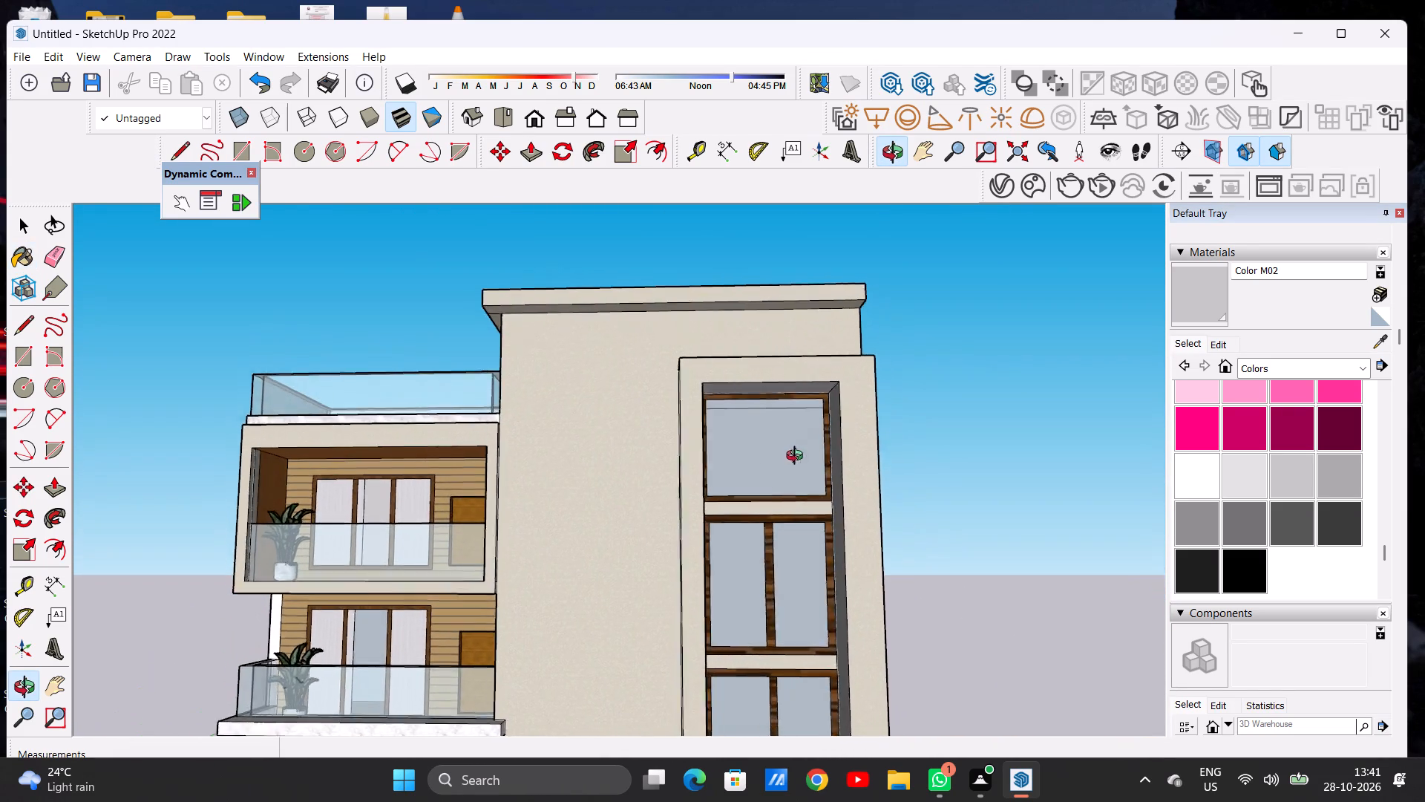
middle_click_drag(798, 457, 780, 492)
scroll(799, 492, "down", 12)
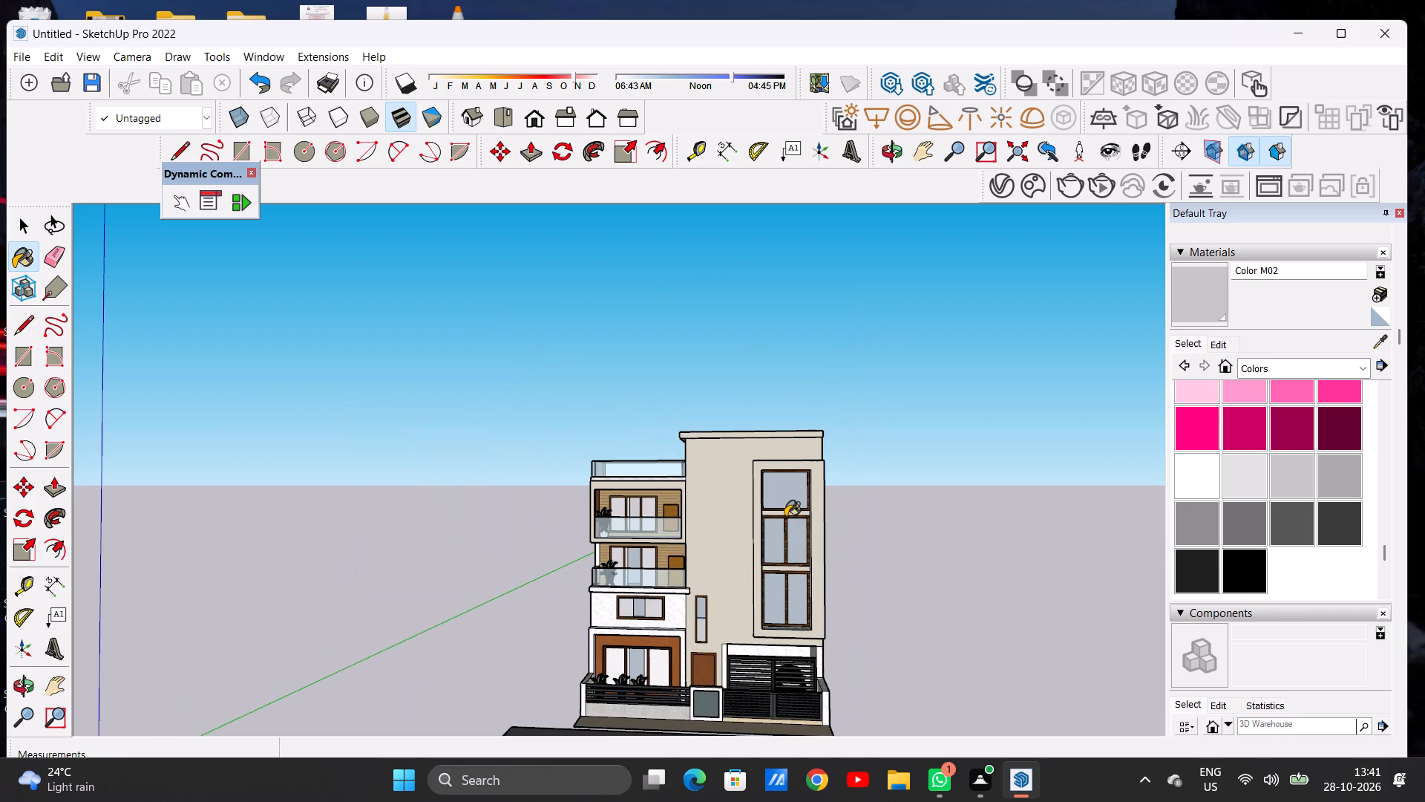
Examine the whole house from the front and the ground-floor facade around the entrance door and gate.
key("space")
scroll(752, 483, "down", 7)
scroll(769, 643, "up", 8)
scroll(750, 648, "down", 1)
scroll(750, 648, "up", 3)
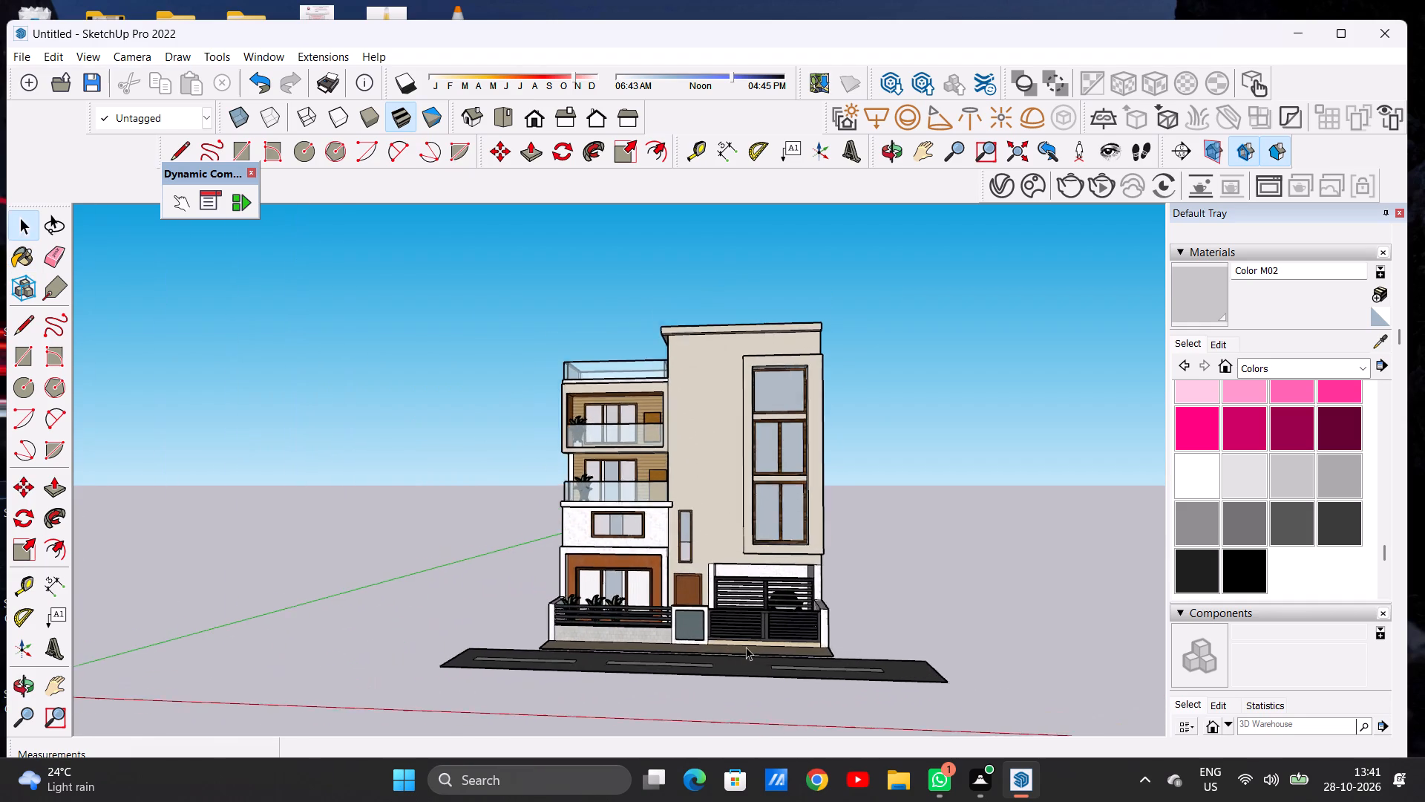
scroll(746, 647, "up", 2)
middle_click_drag(647, 570, 577, 665)
scroll(756, 555, "up", 4)
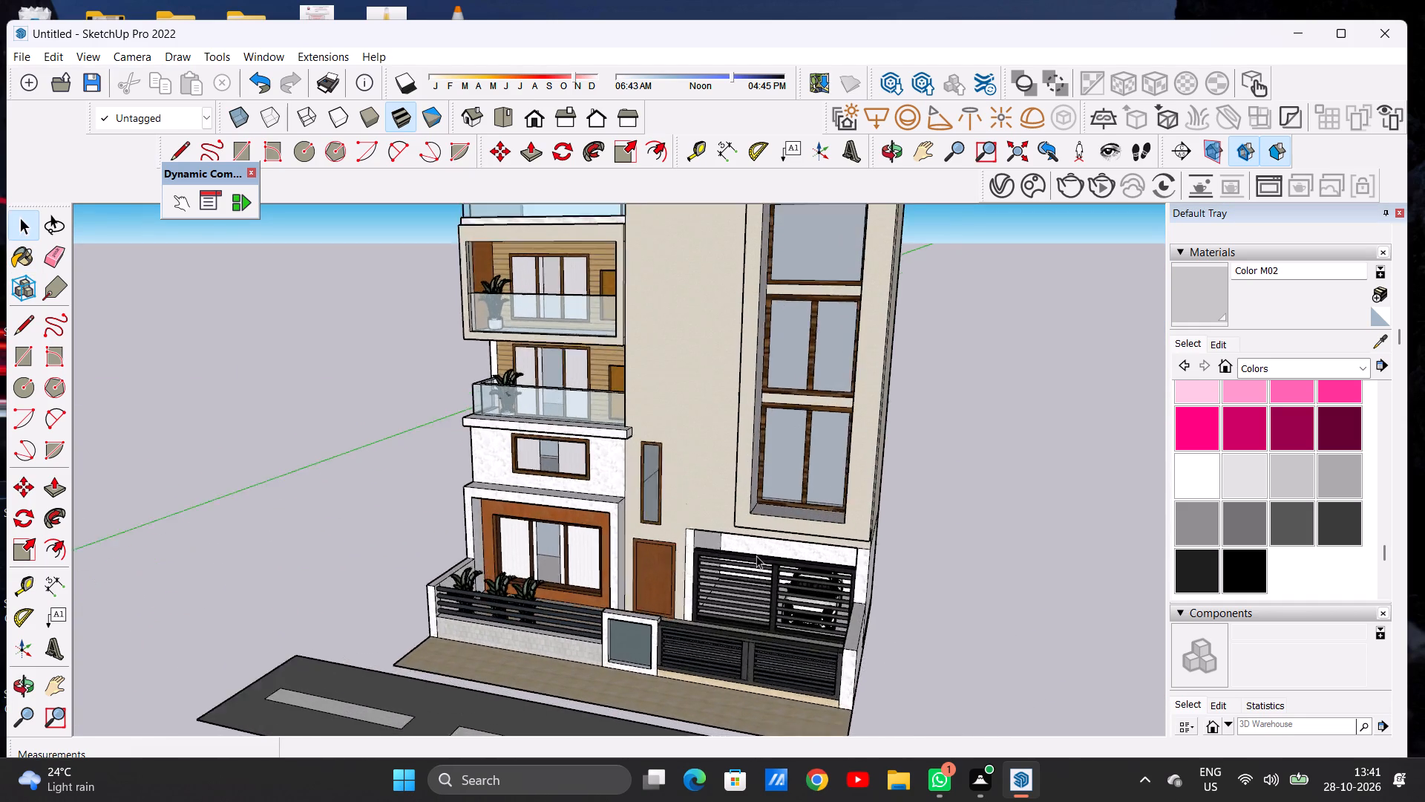
scroll(756, 555, "up", 17)
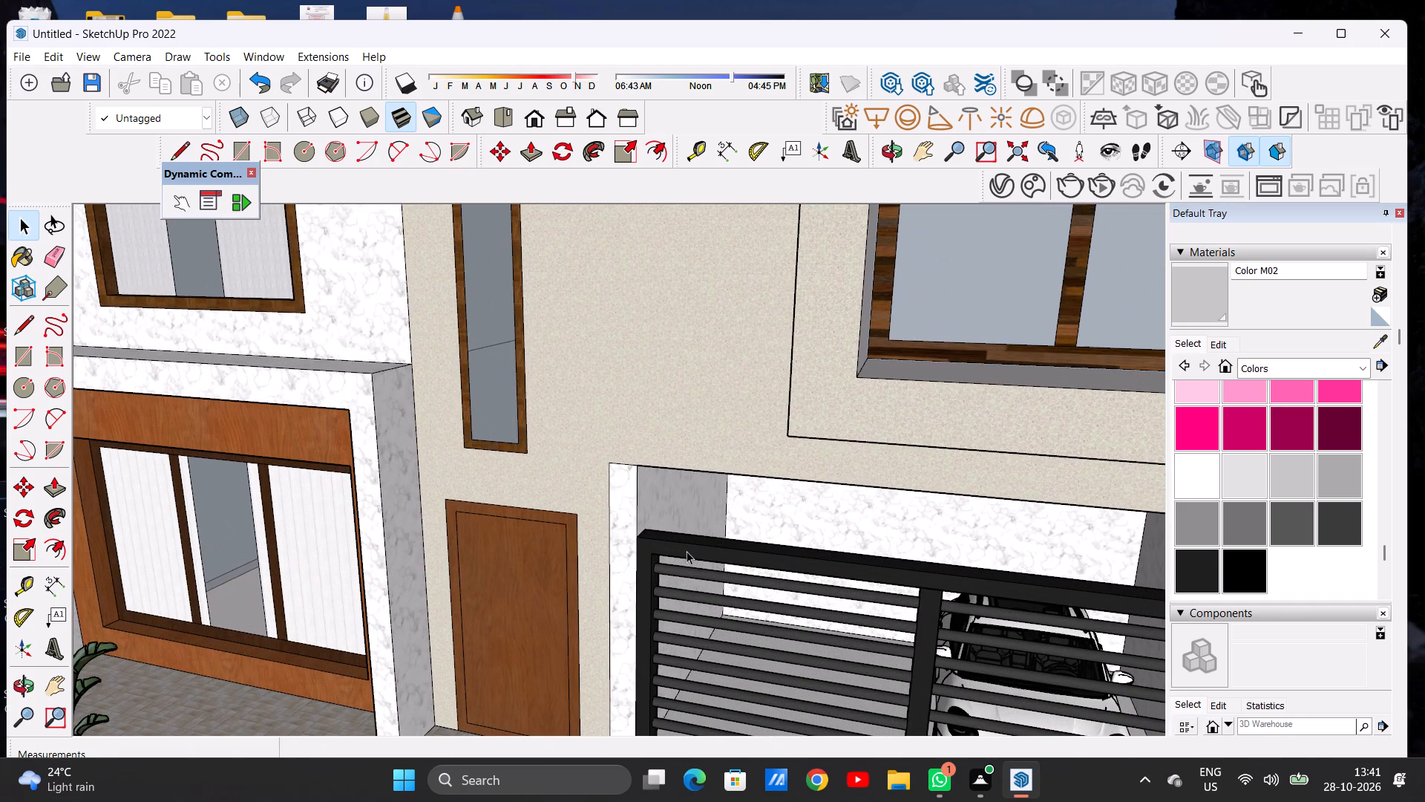
Examine the whole house and the road from the front, both front corners and above.
scroll(720, 502, "down", 15)
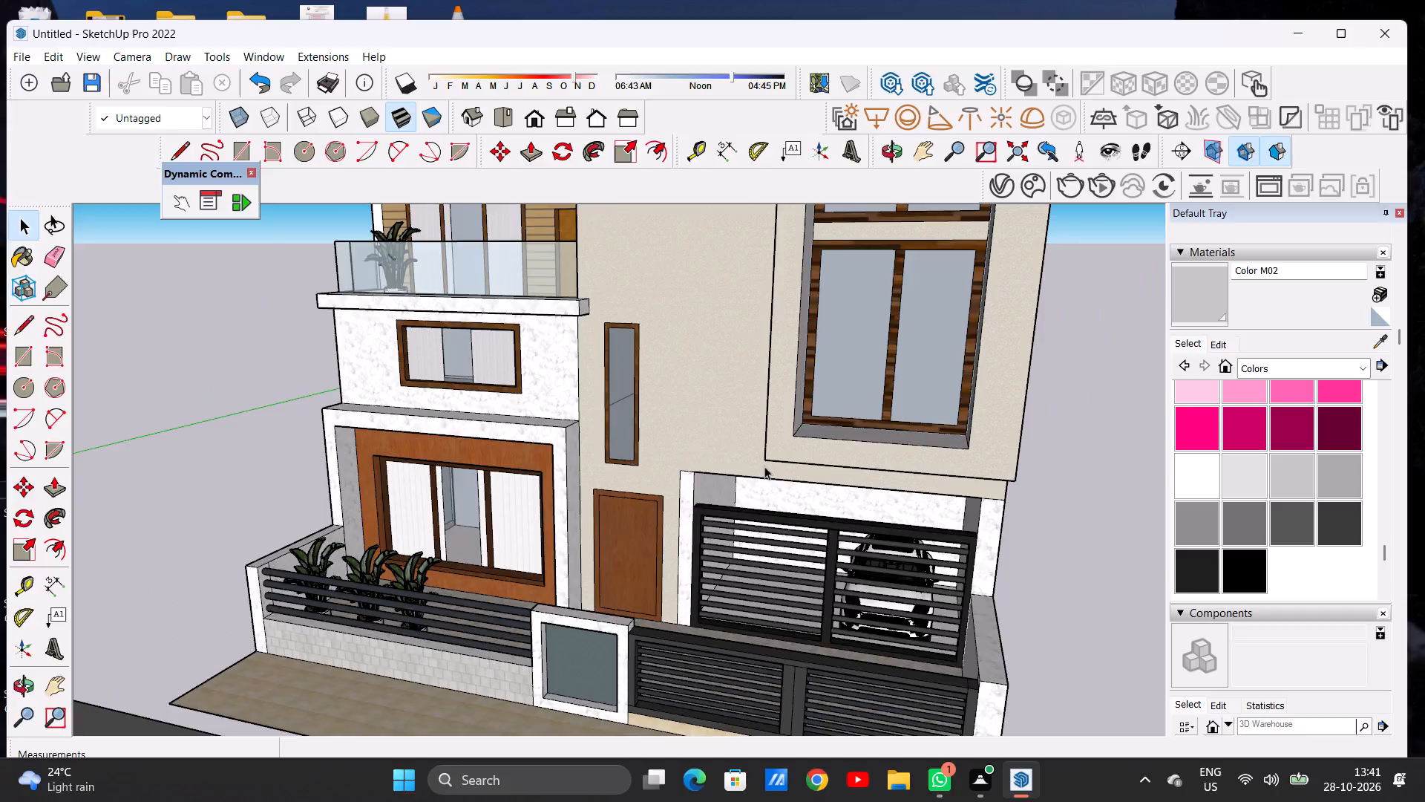
scroll(764, 466, "down", 10)
scroll(776, 576, "down", 4)
scroll(716, 616, "down", 10)
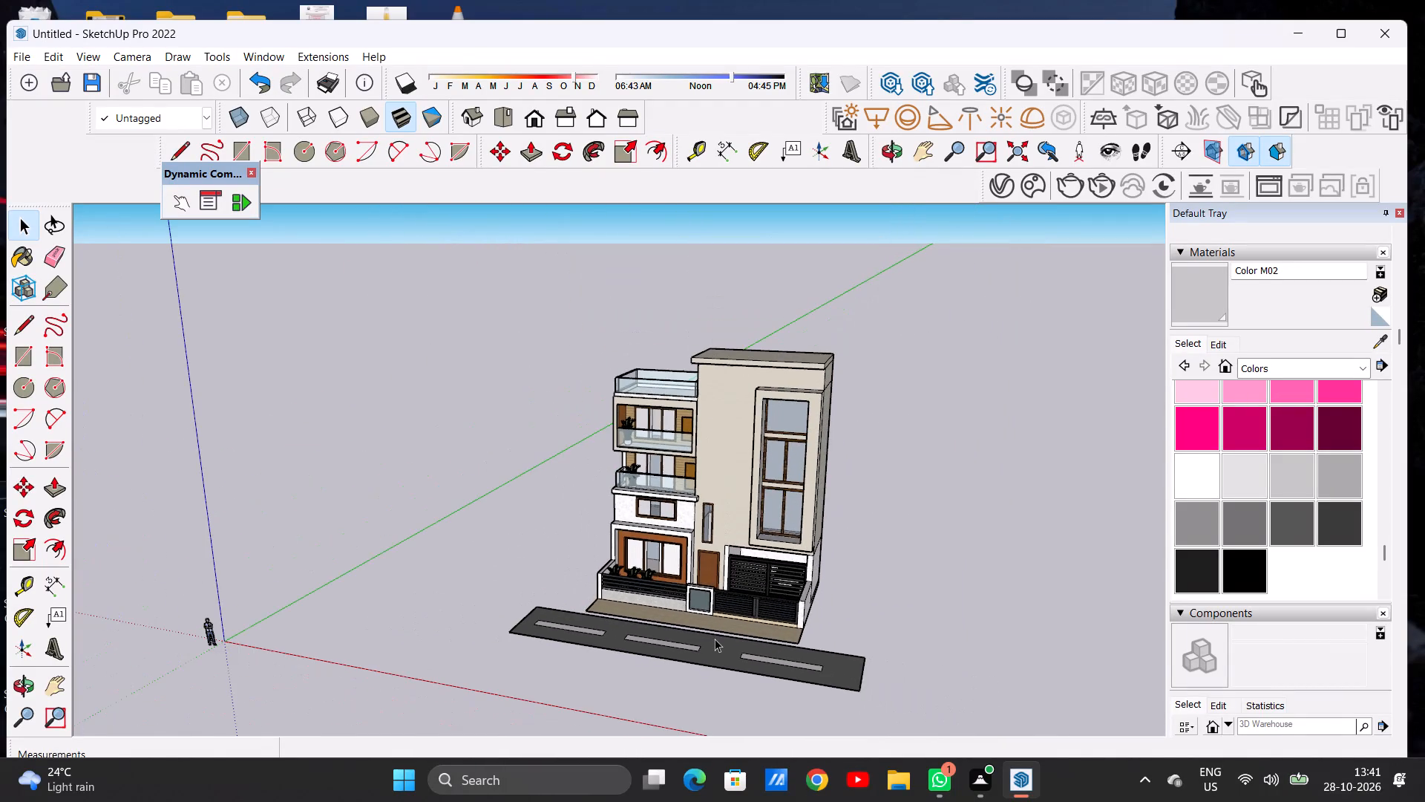
scroll(714, 636, "up", 3)
middle_click_drag(724, 626, 884, 599)
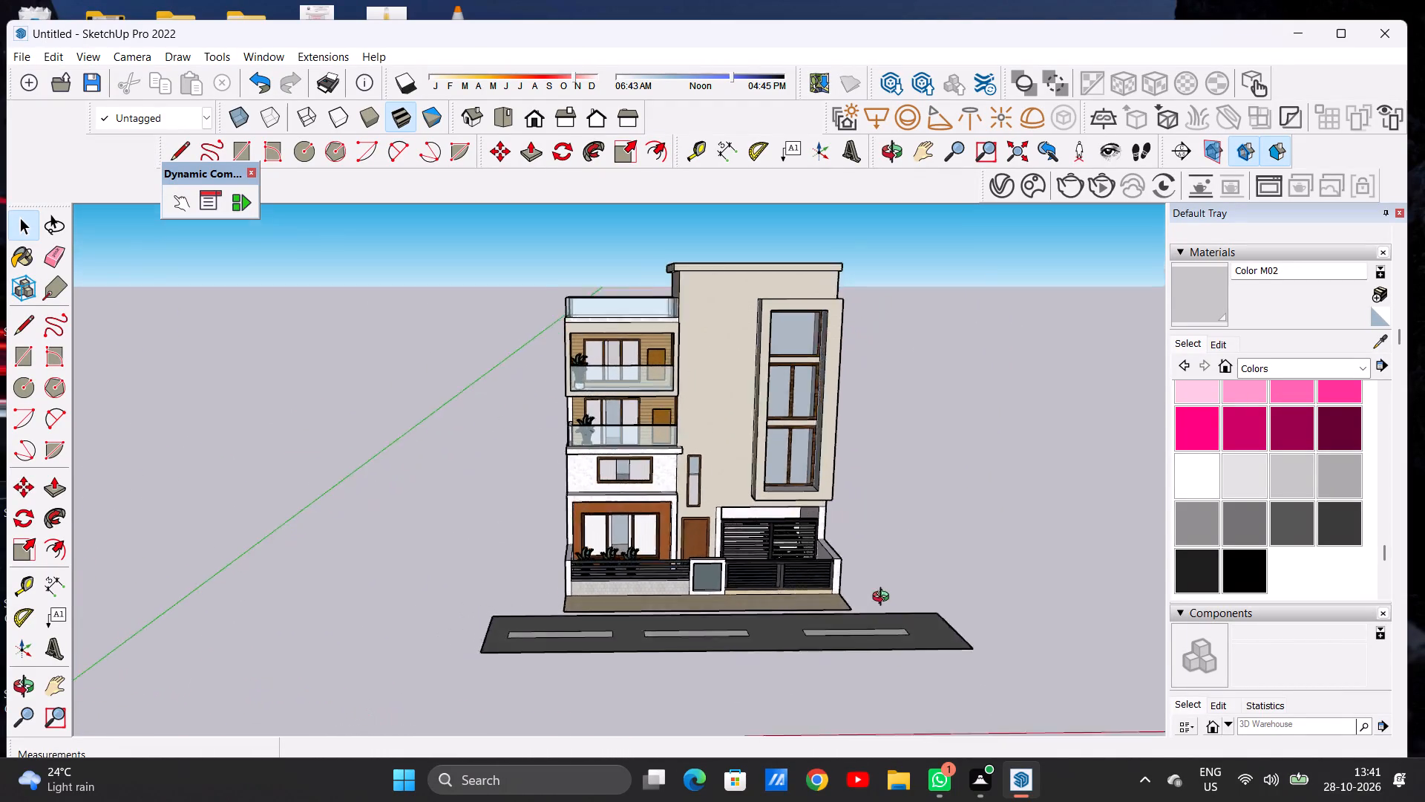
middle_click_drag(884, 599, 1014, 516)
middle_click_drag(989, 519, 677, 648)
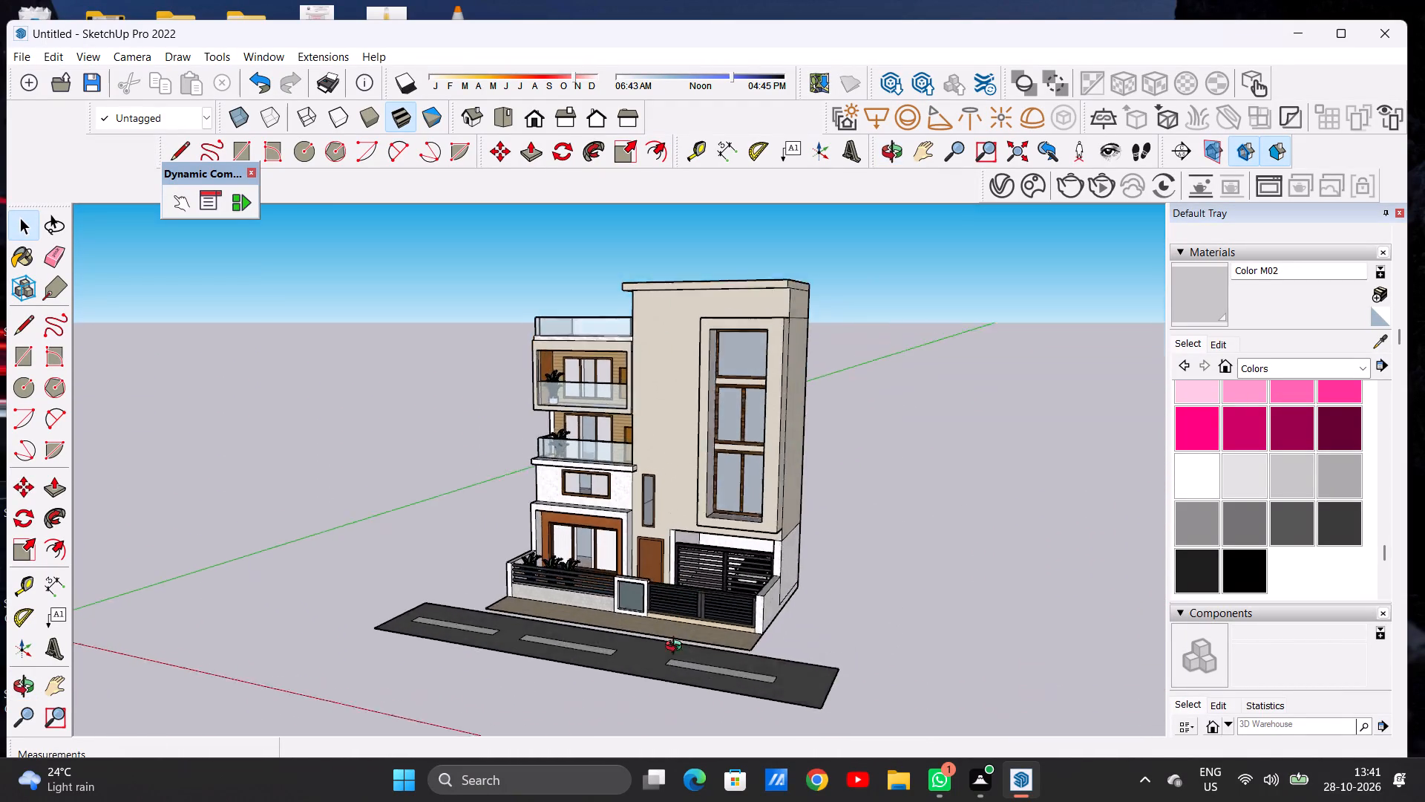
middle_click_drag(677, 648, 767, 679)
middle_click(782, 679)
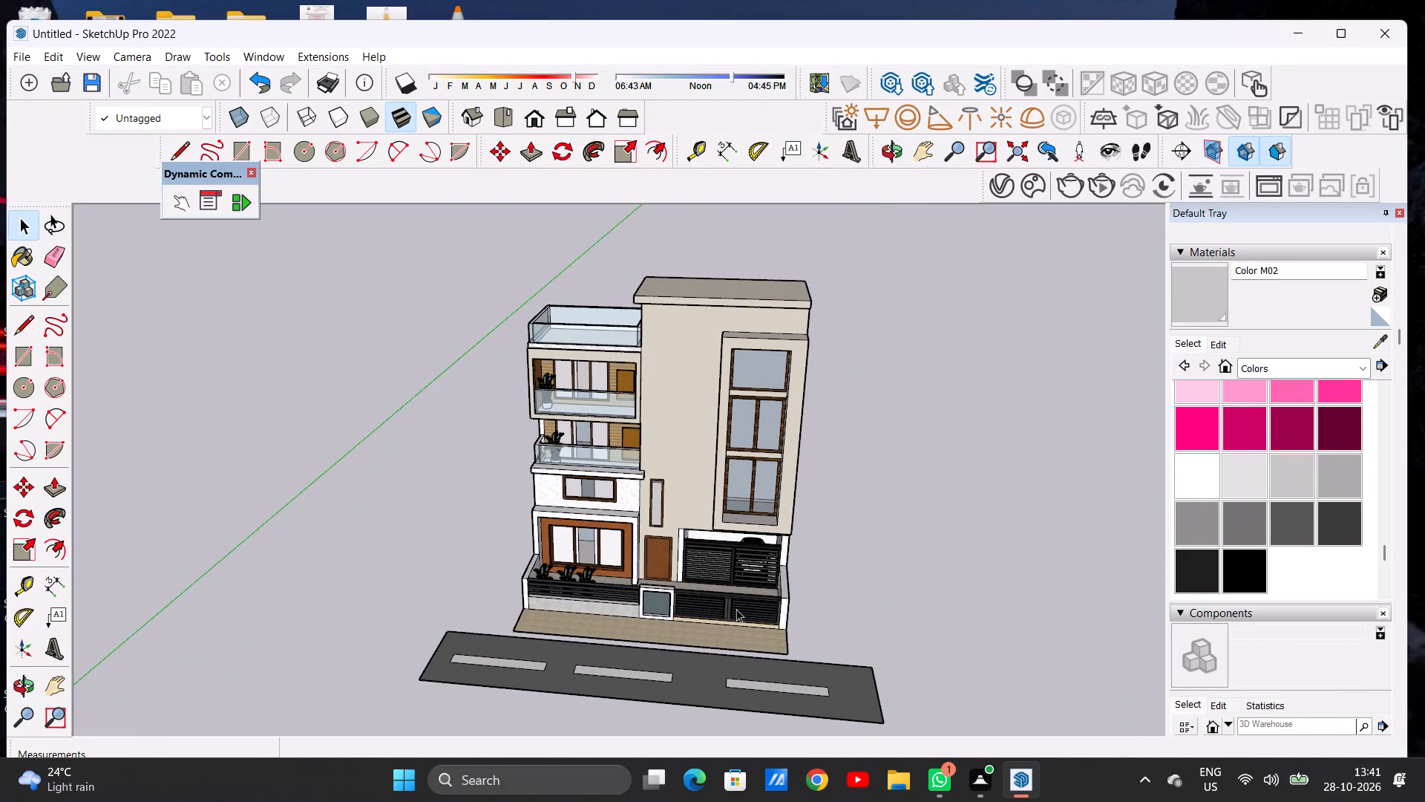
scroll(736, 609, "down", 1)
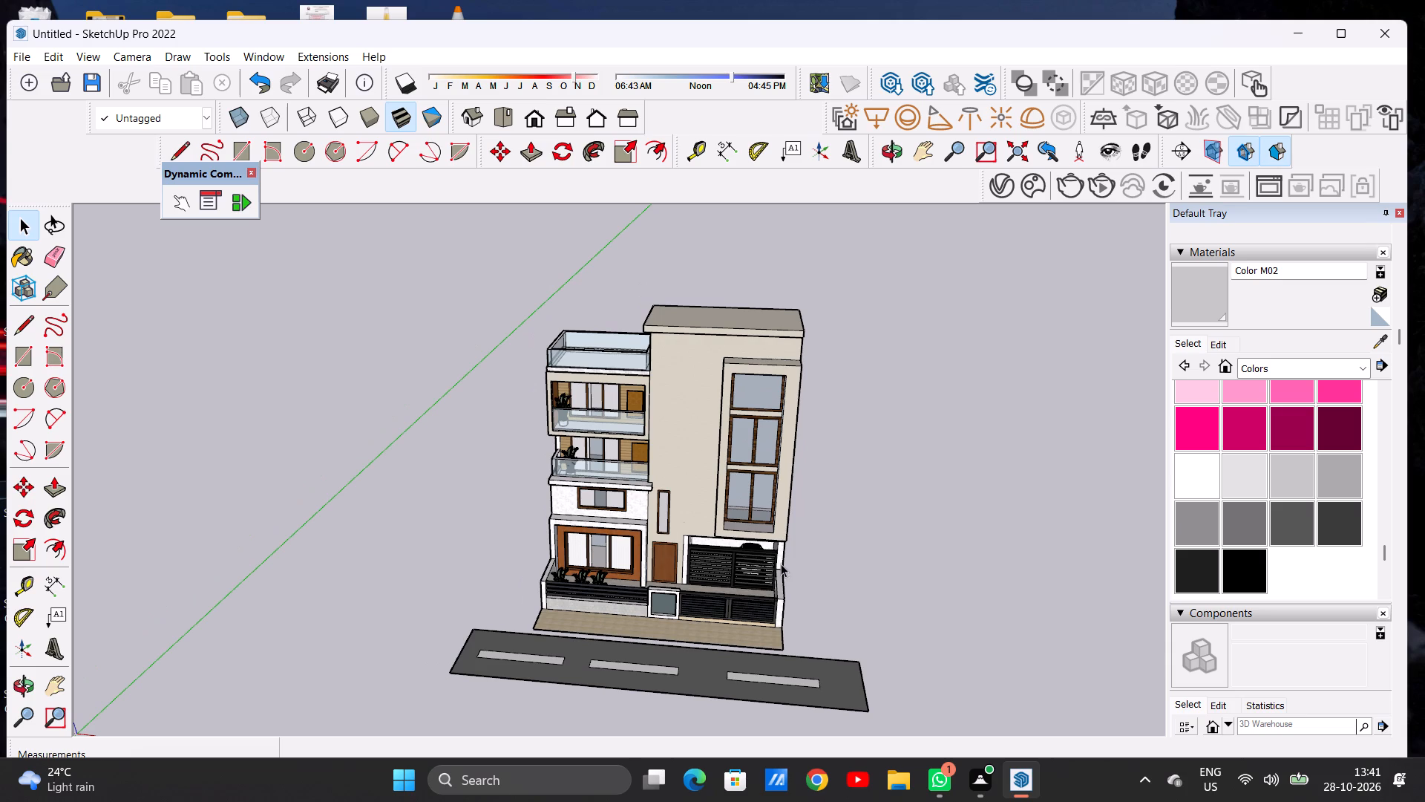
Examine the ground-floor facade around the entrance door, the slatted car-porch gate and the underside of the tower's window frame.
scroll(762, 596, "up", 4)
scroll(698, 578, "down", 1)
scroll(698, 578, "up", 10)
scroll(646, 525, "up", 11)
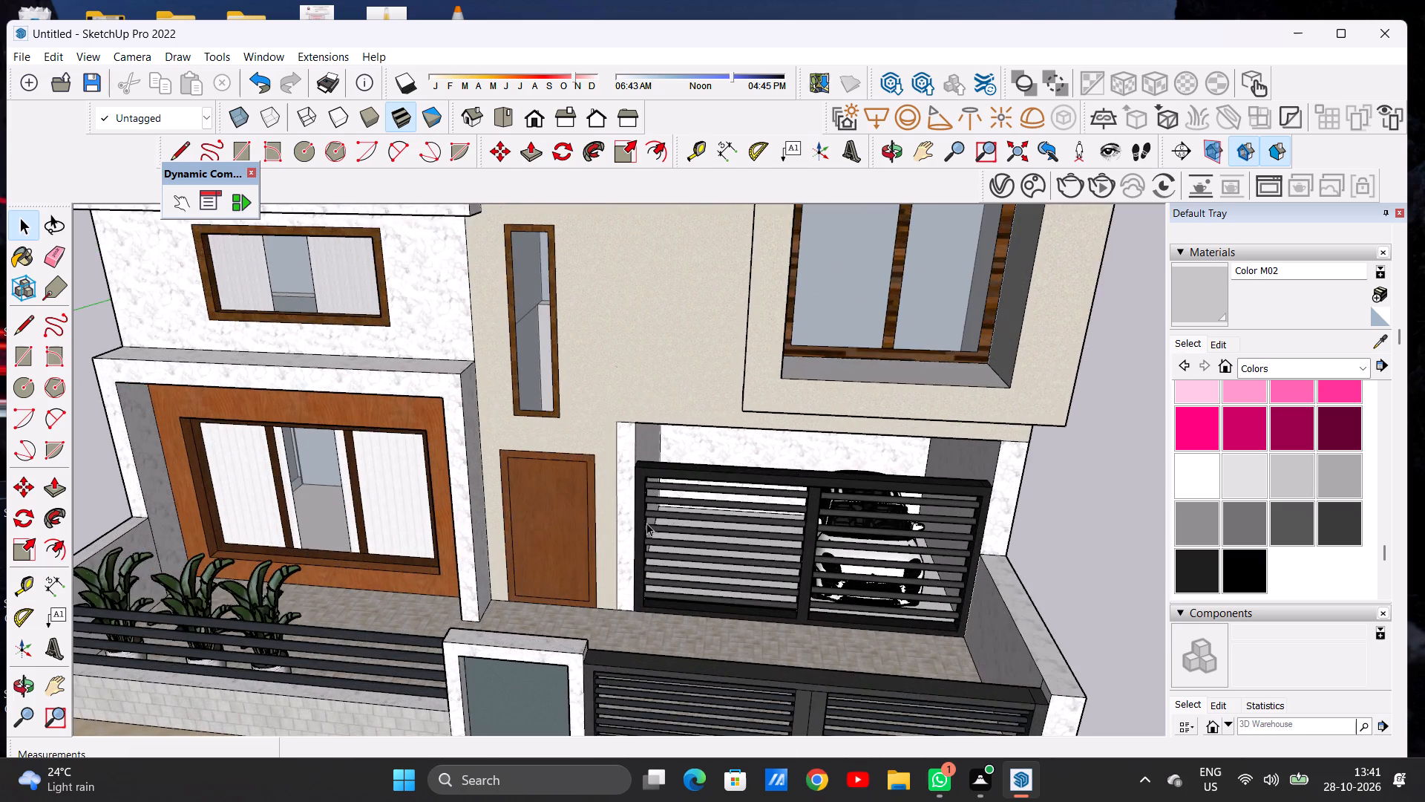
scroll(678, 506, "up", 6)
scroll(678, 506, "down", 1)
scroll(678, 506, "up", 1)
middle_click_drag(709, 504, 407, 524)
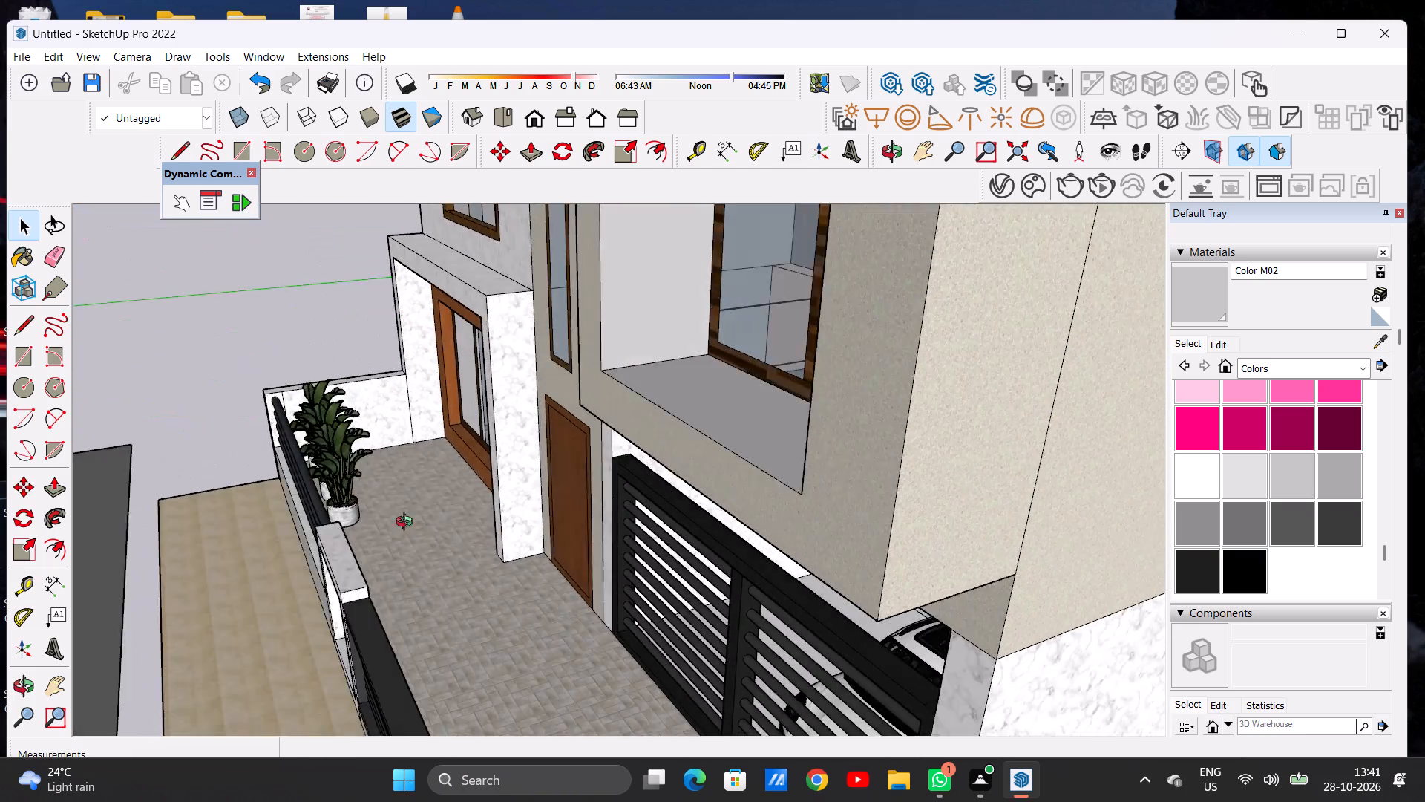
middle_click_drag(407, 524, 951, 421)
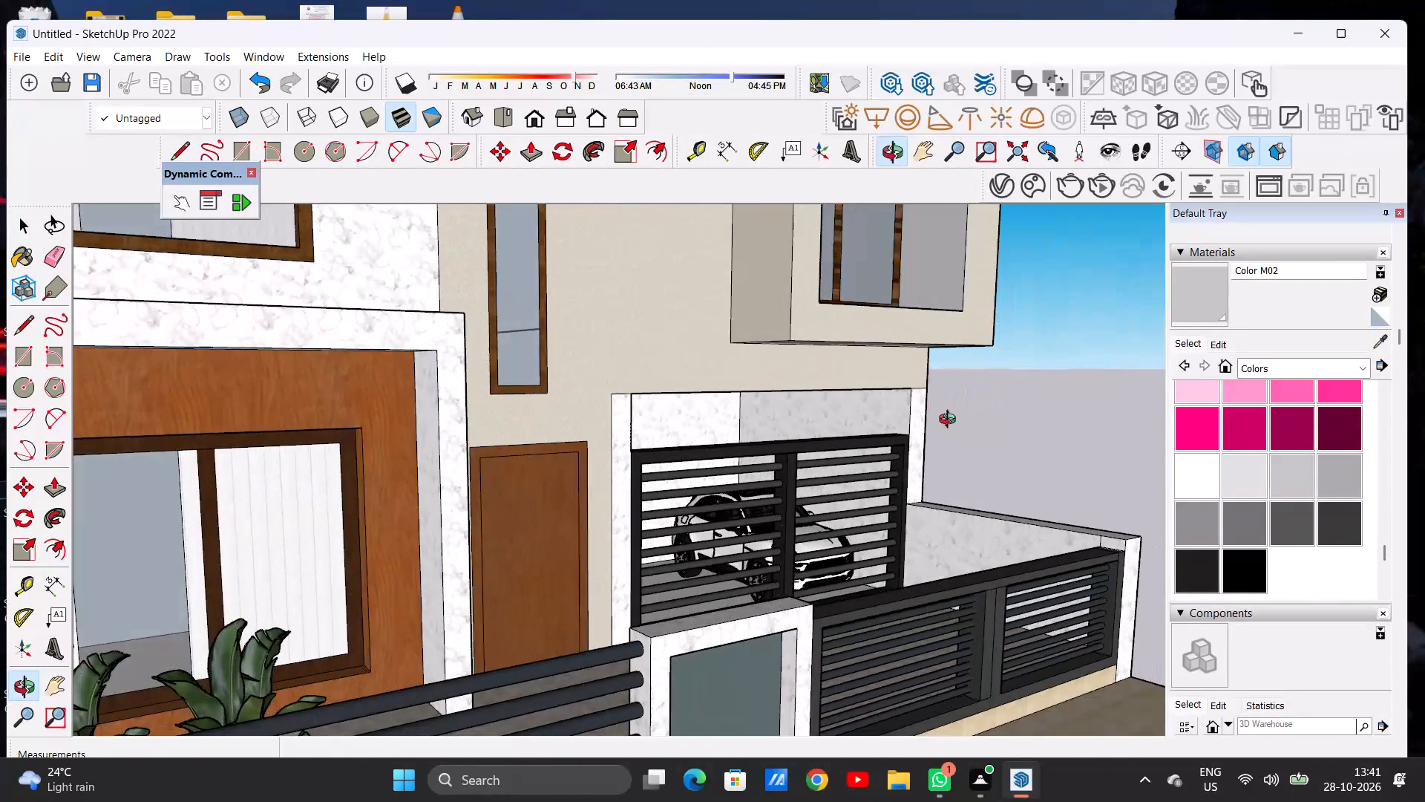
middle_click_drag(951, 421, 723, 452)
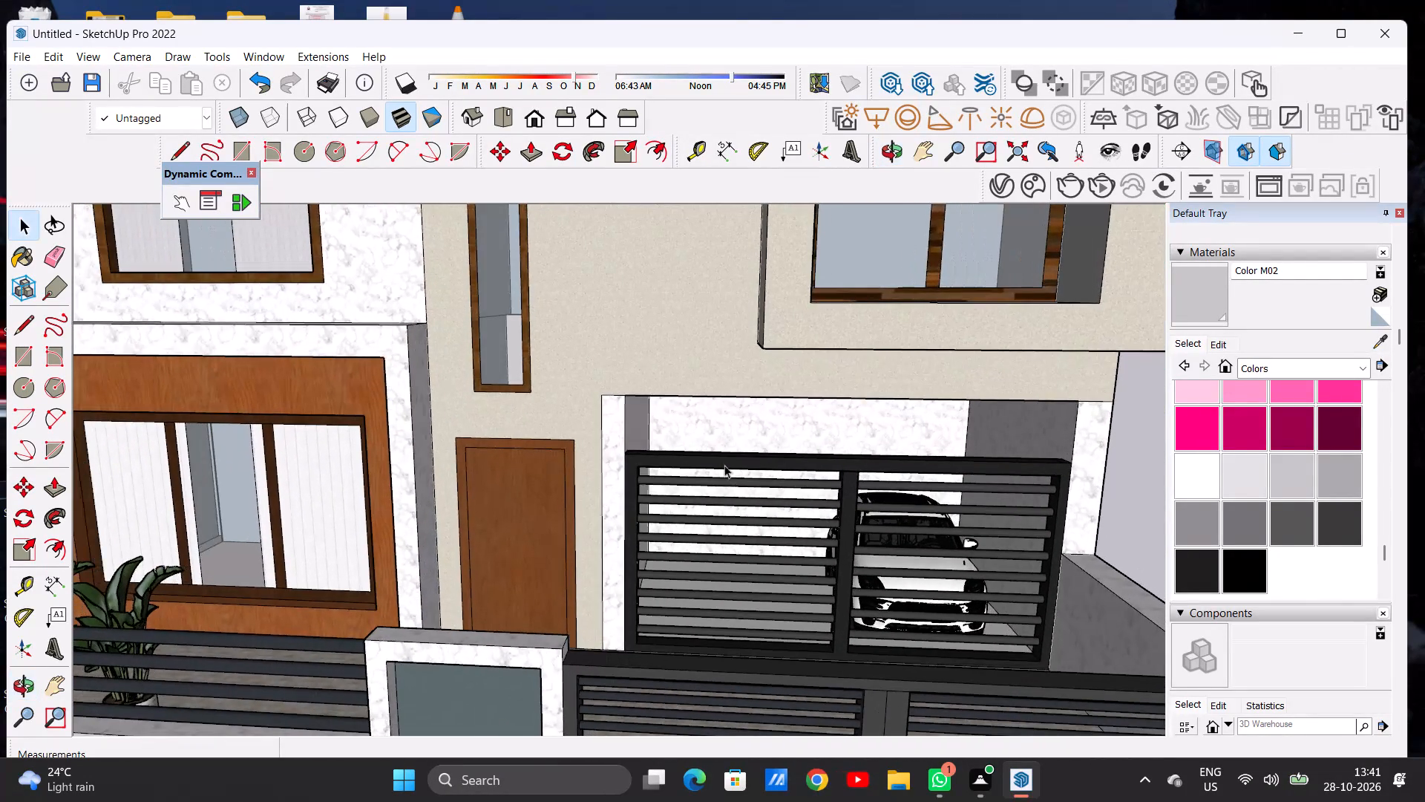
Examine the tower's plain side wall and the boundary wall beside the car porch, and compare them with the full front facade.
scroll(723, 506, "down", 5)
scroll(639, 541, "down", 17)
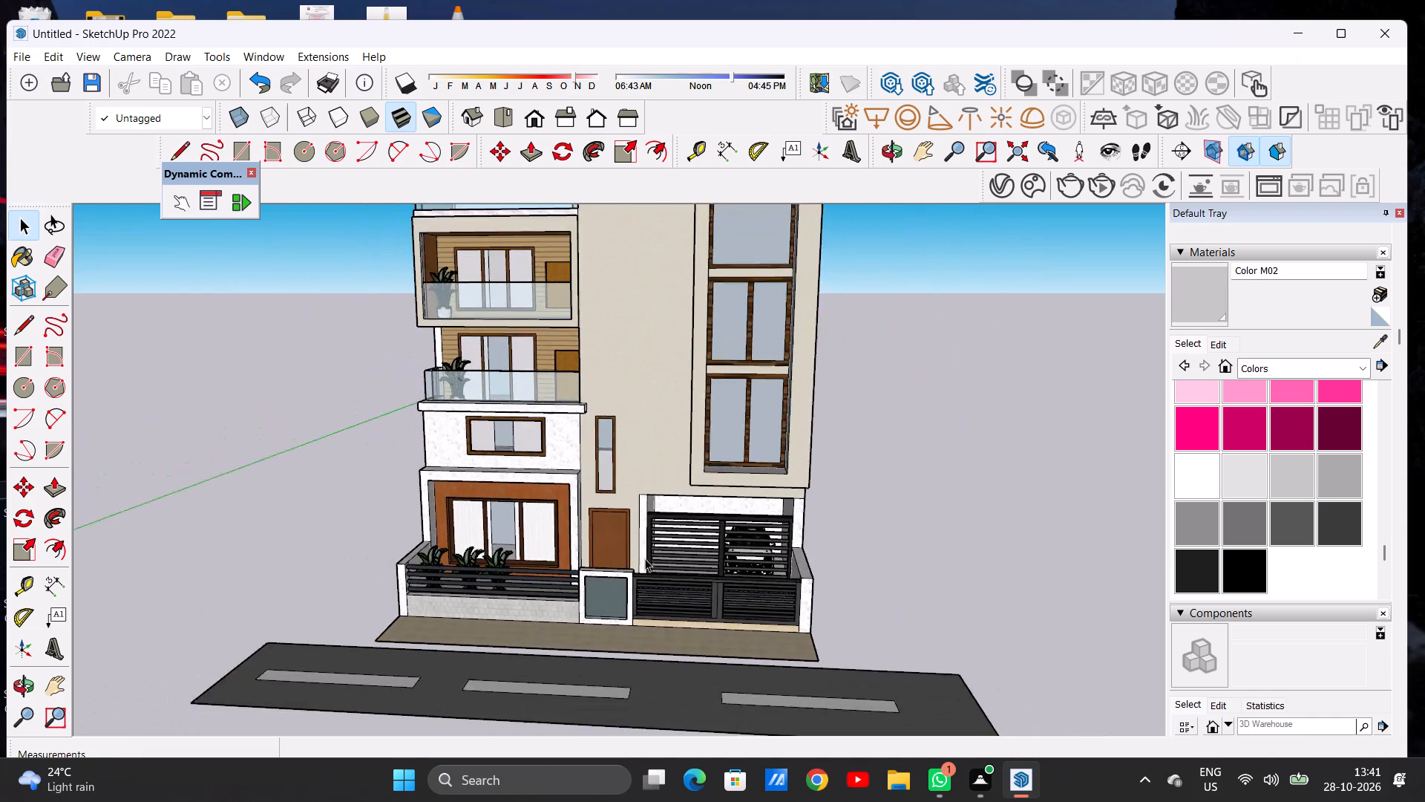
scroll(646, 563, "down", 7)
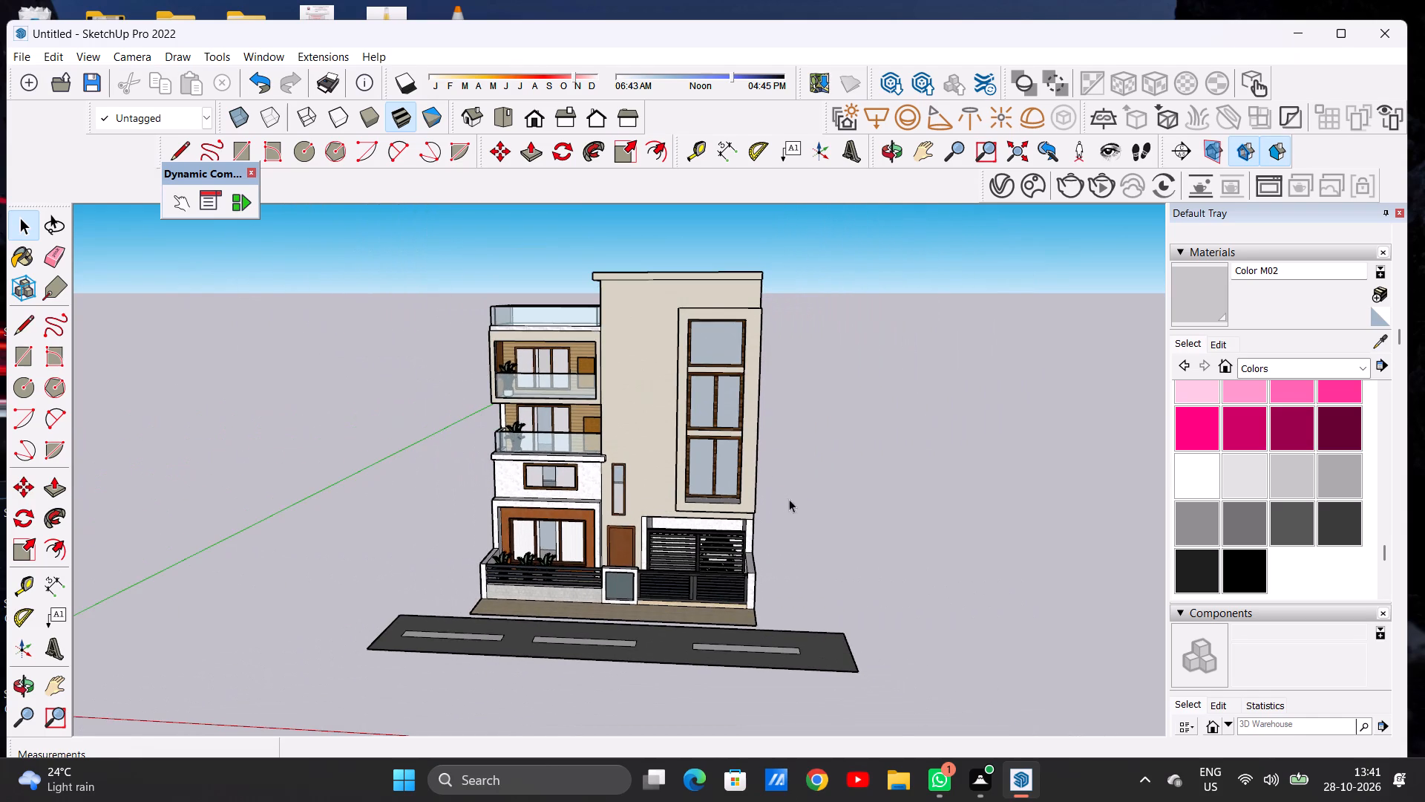
middle_click_drag(787, 499, 275, 515)
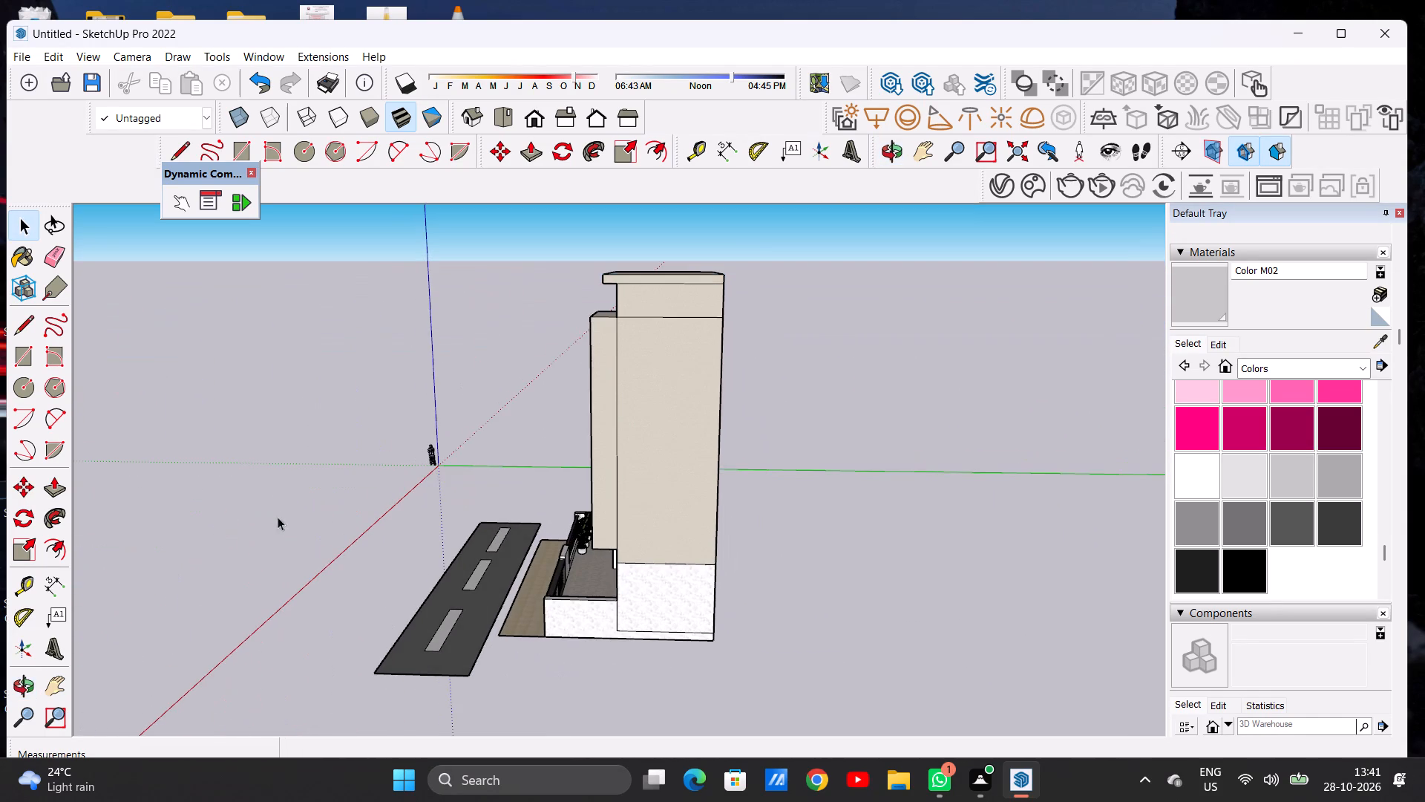
scroll(672, 633, "up", 1)
scroll(672, 633, "down", 1)
scroll(672, 633, "up", 7)
scroll(667, 601, "down", 1)
scroll(667, 601, "up", 4)
middle_click_drag(609, 582, 575, 593)
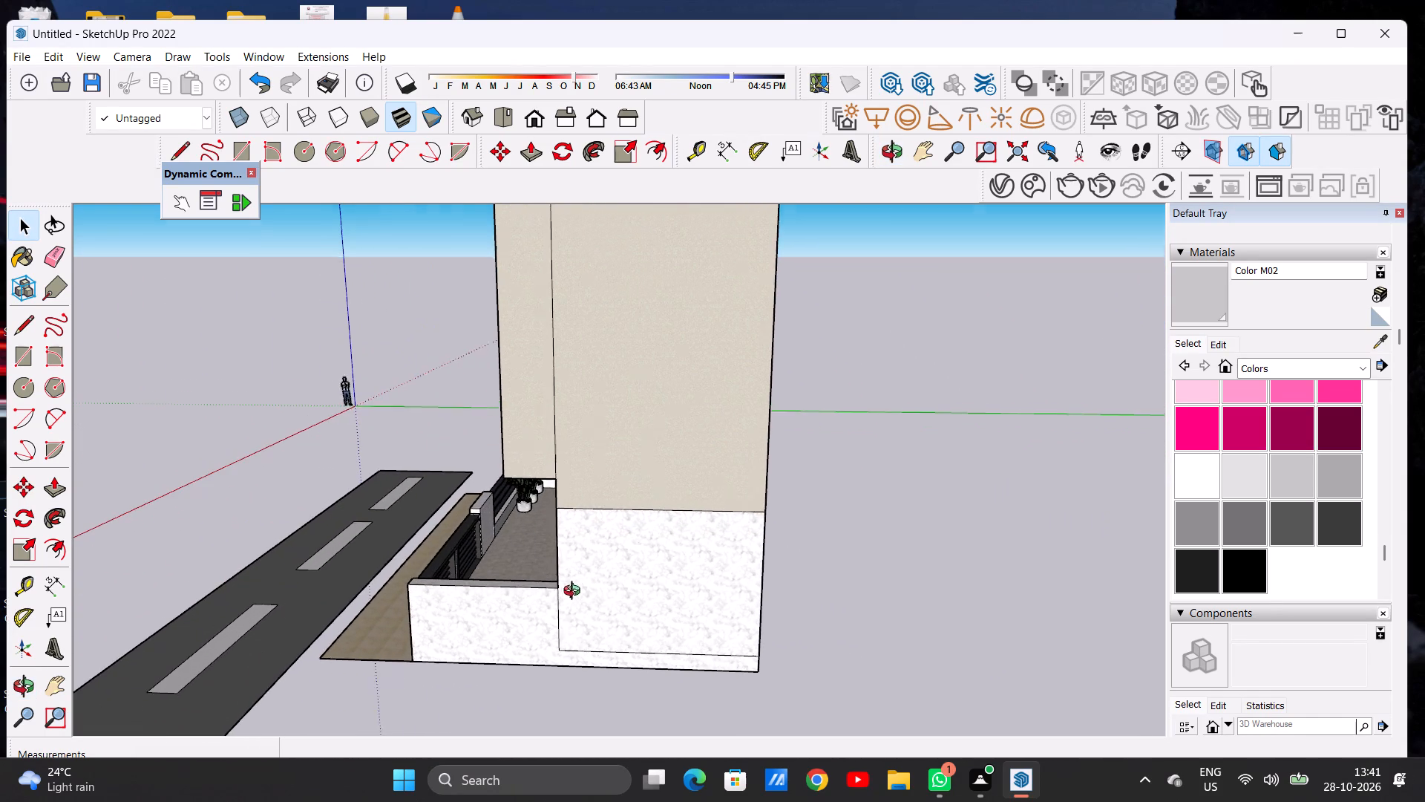
middle_click_drag(575, 593, 953, 581)
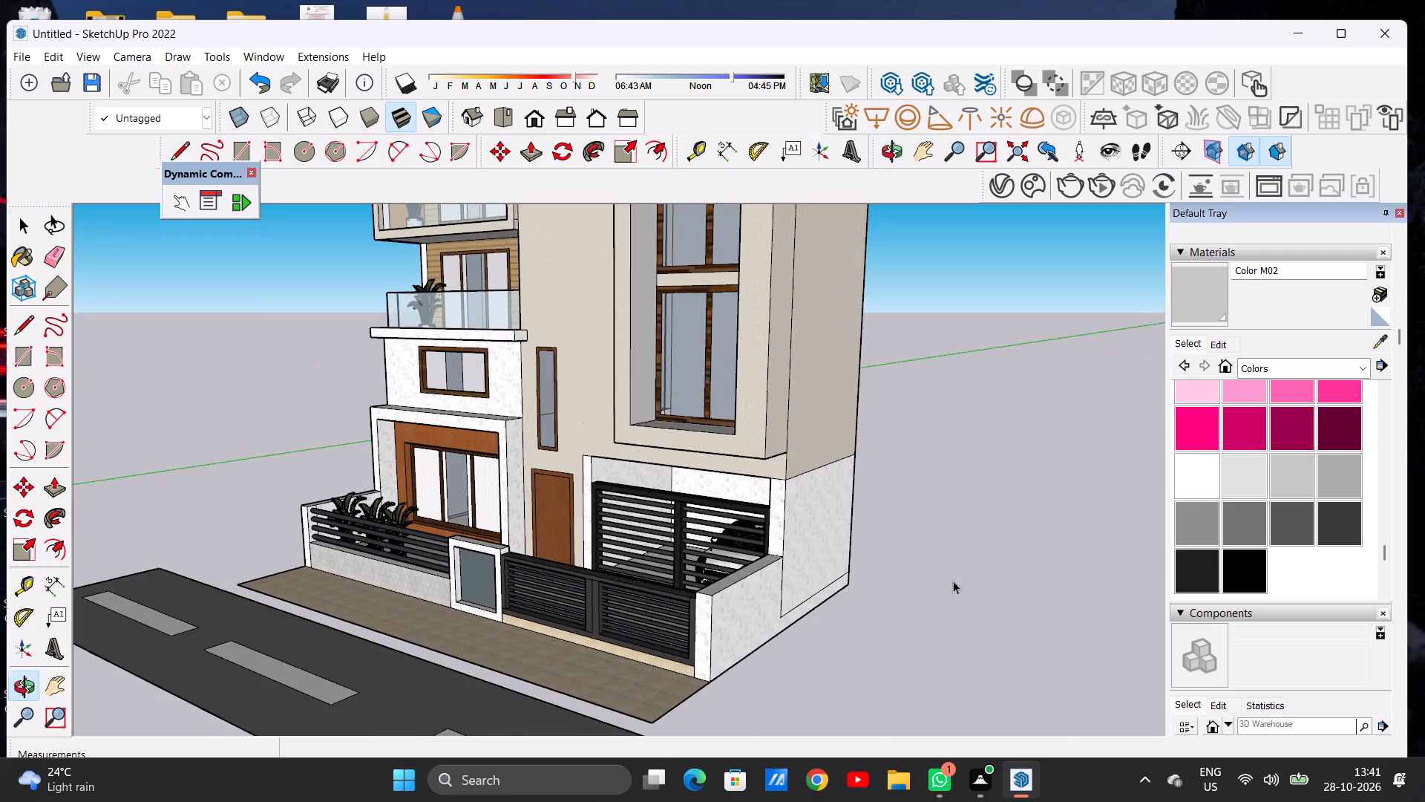
scroll(833, 578, "down", 7)
middle_click_drag(649, 586, 816, 580)
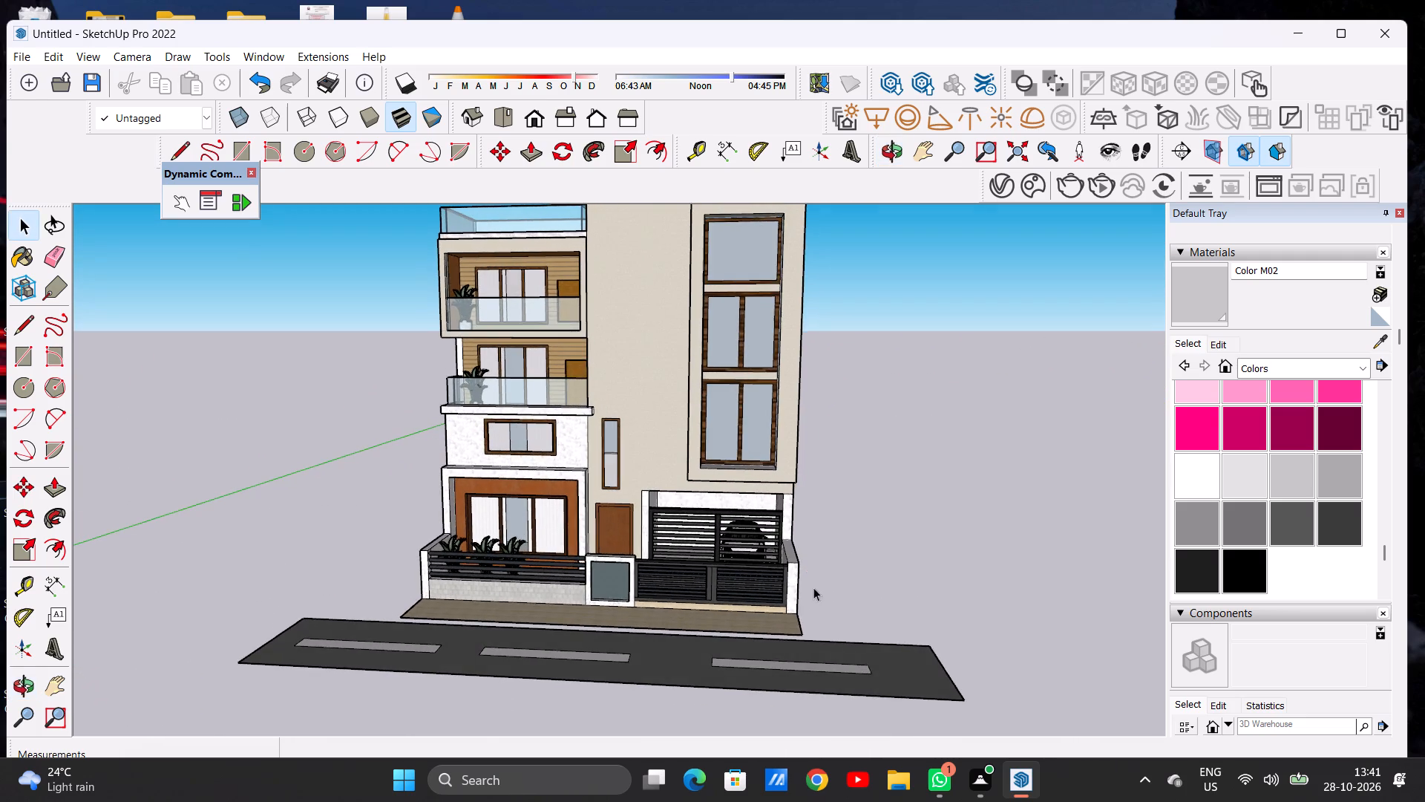
scroll(697, 638, "down", 10)
scroll(622, 673, "up", 6)
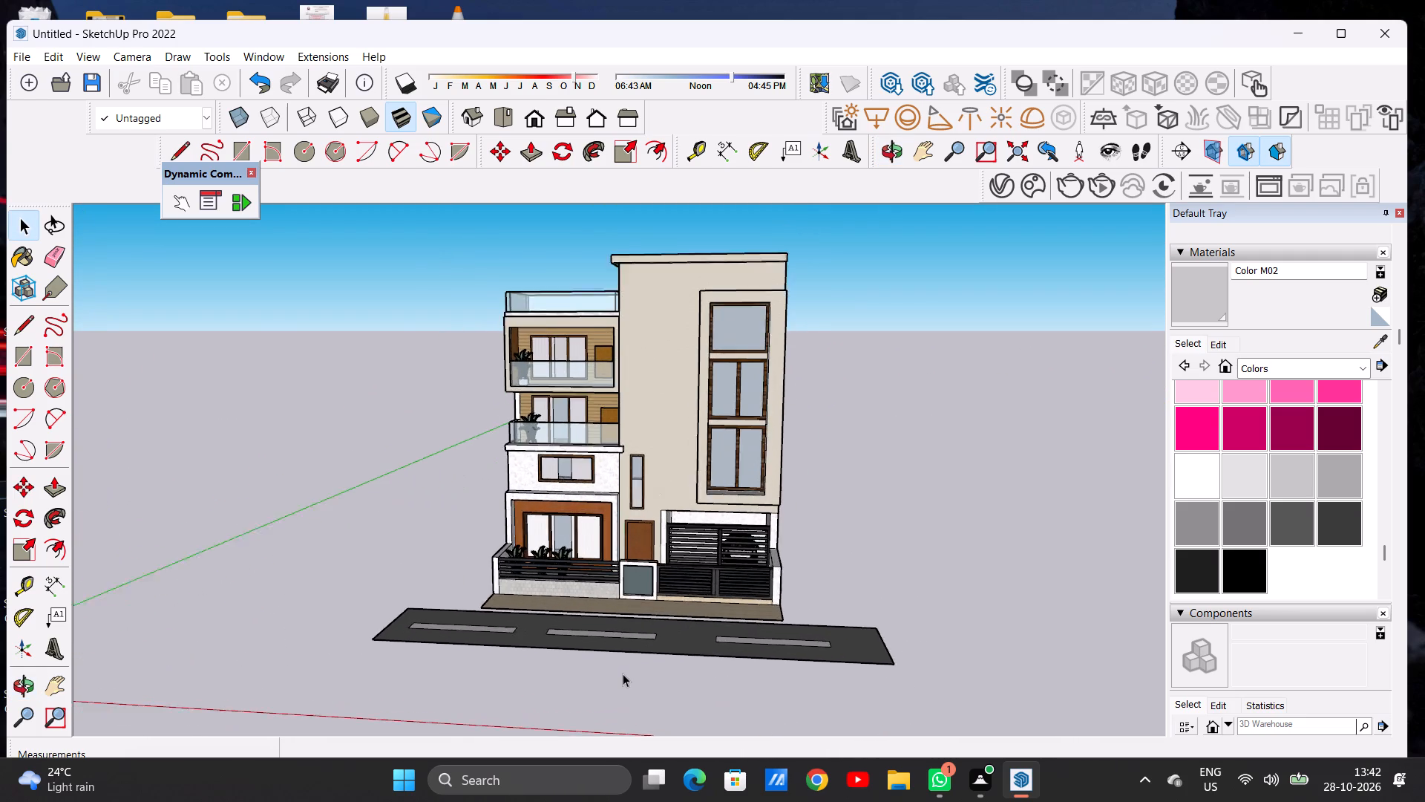
scroll(623, 674, "down", 1)
scroll(614, 613, "up", 4)
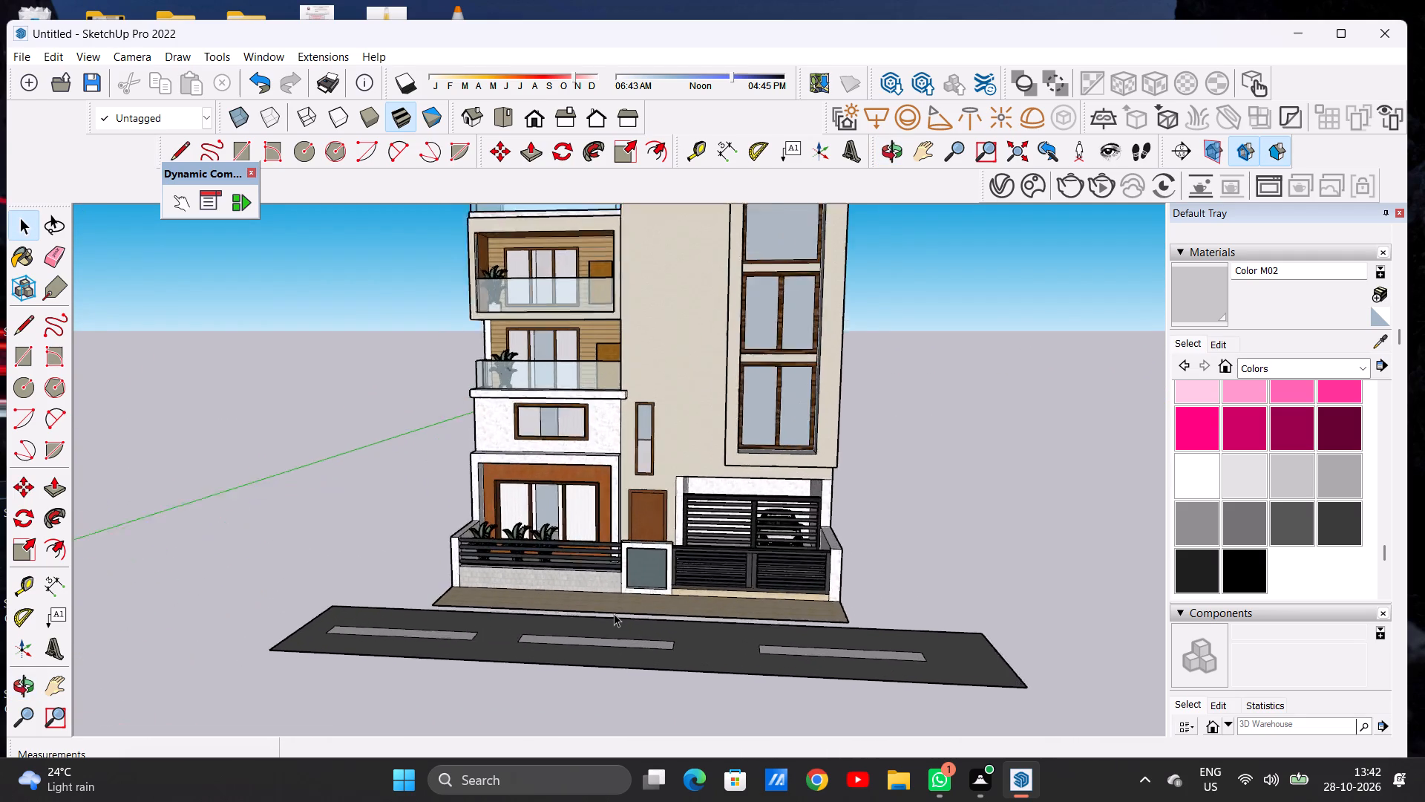
Examine the front yard up close, including the potted plants, the paving and the boundary wall railing.
scroll(614, 613, "up", 2)
scroll(580, 500, "up", 8)
middle_click_drag(453, 512, 278, 561)
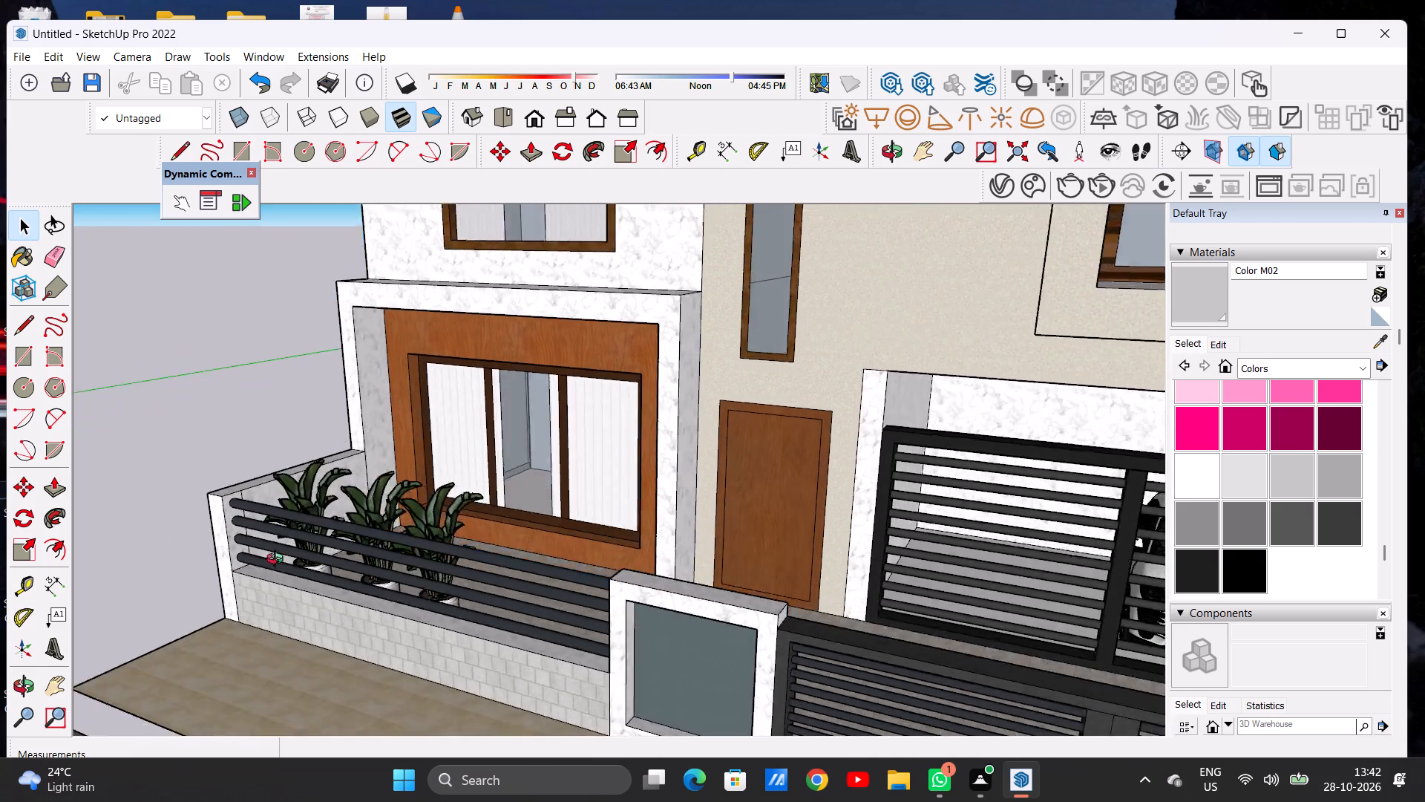
middle_click_drag(278, 561, 146, 576)
middle_click_drag(516, 555, 284, 564)
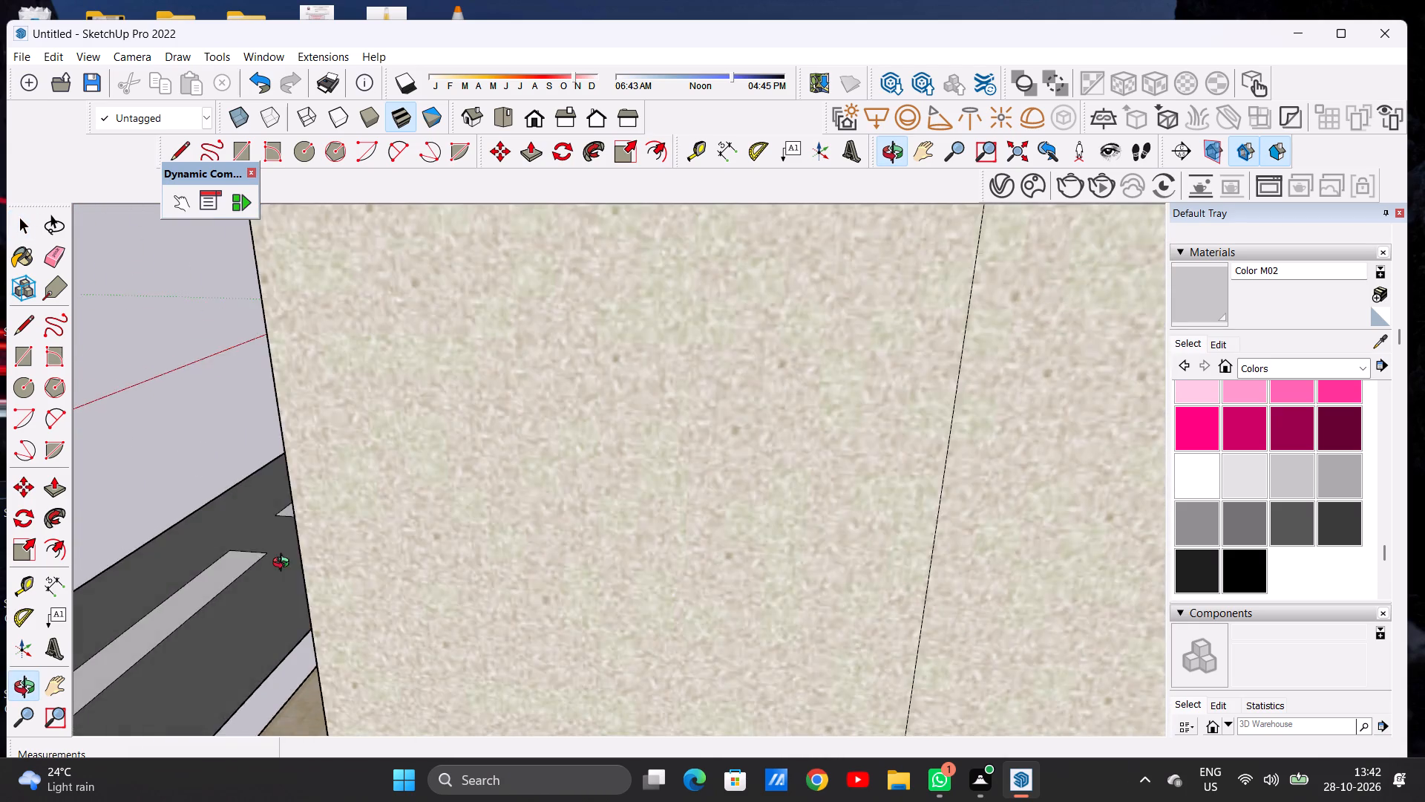
middle_click_drag(284, 564, 367, 572)
scroll(499, 555, "up", 1)
scroll(510, 549, "down", 1)
scroll(510, 549, "up", 11)
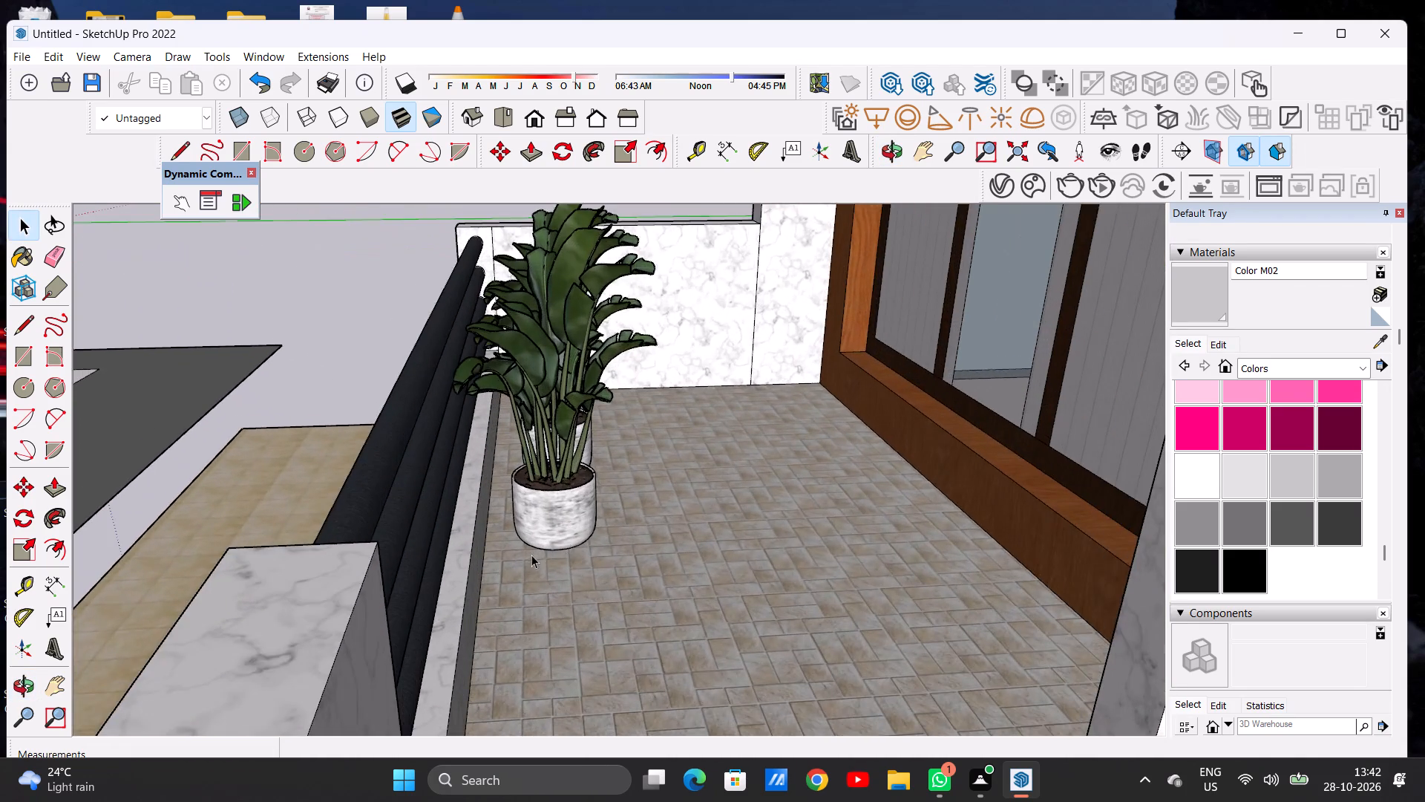
scroll(531, 555, "up", 8)
scroll(564, 514, "down", 6)
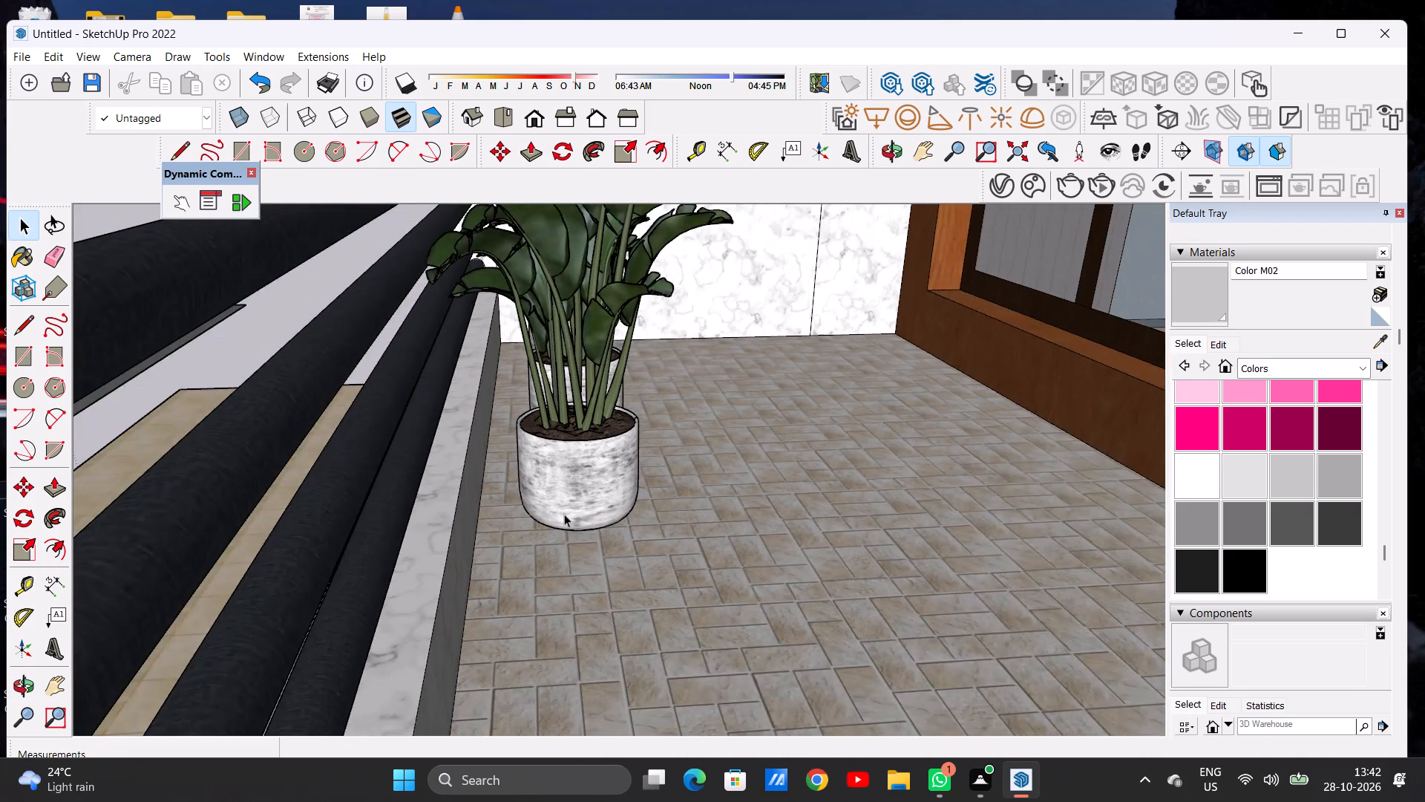
scroll(564, 514, "down", 11)
middle_click_drag(409, 515, 408, 516)
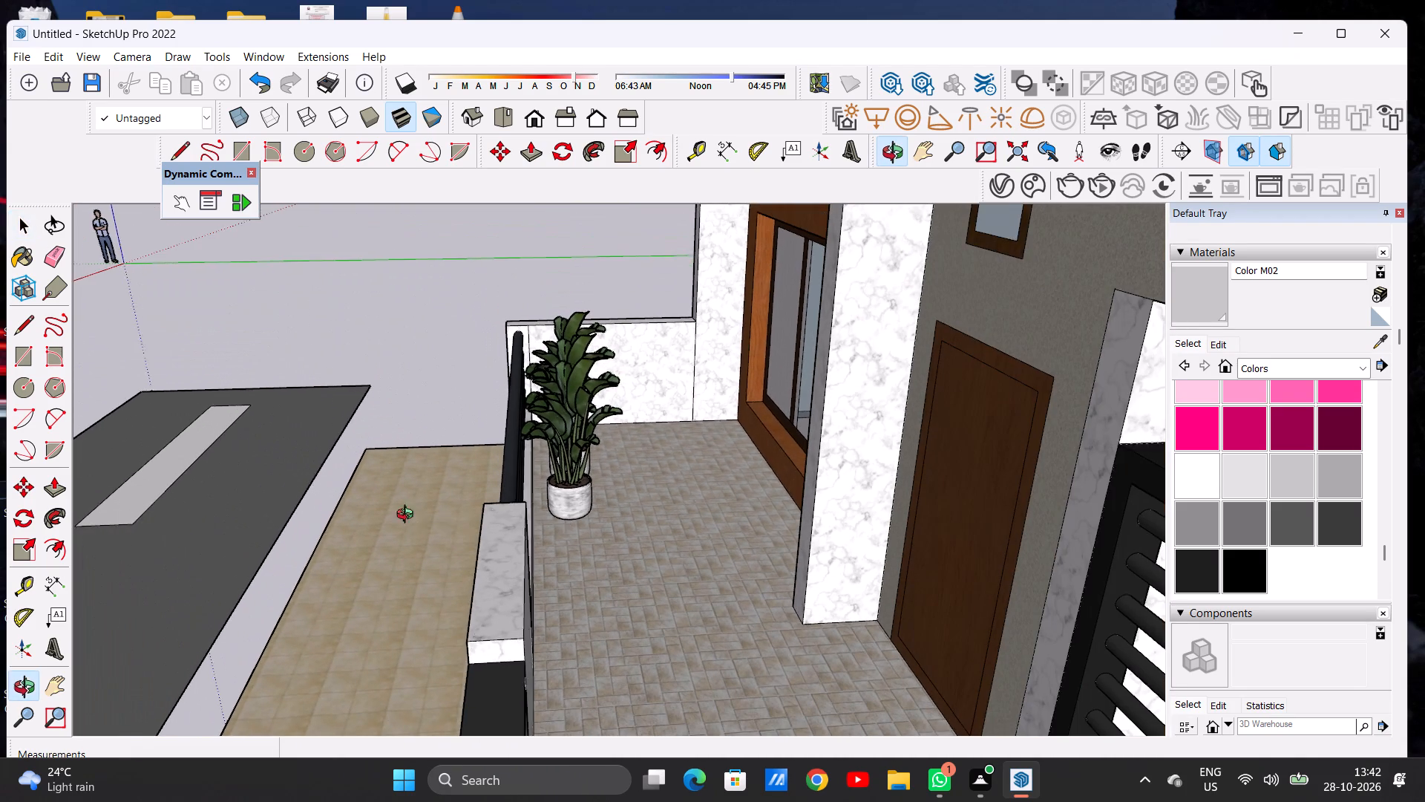
middle_click_drag(408, 516, 932, 405)
Examine the front boundary wall and gate at street level, and the whole house from the front and above.
scroll(614, 487, "down", 4)
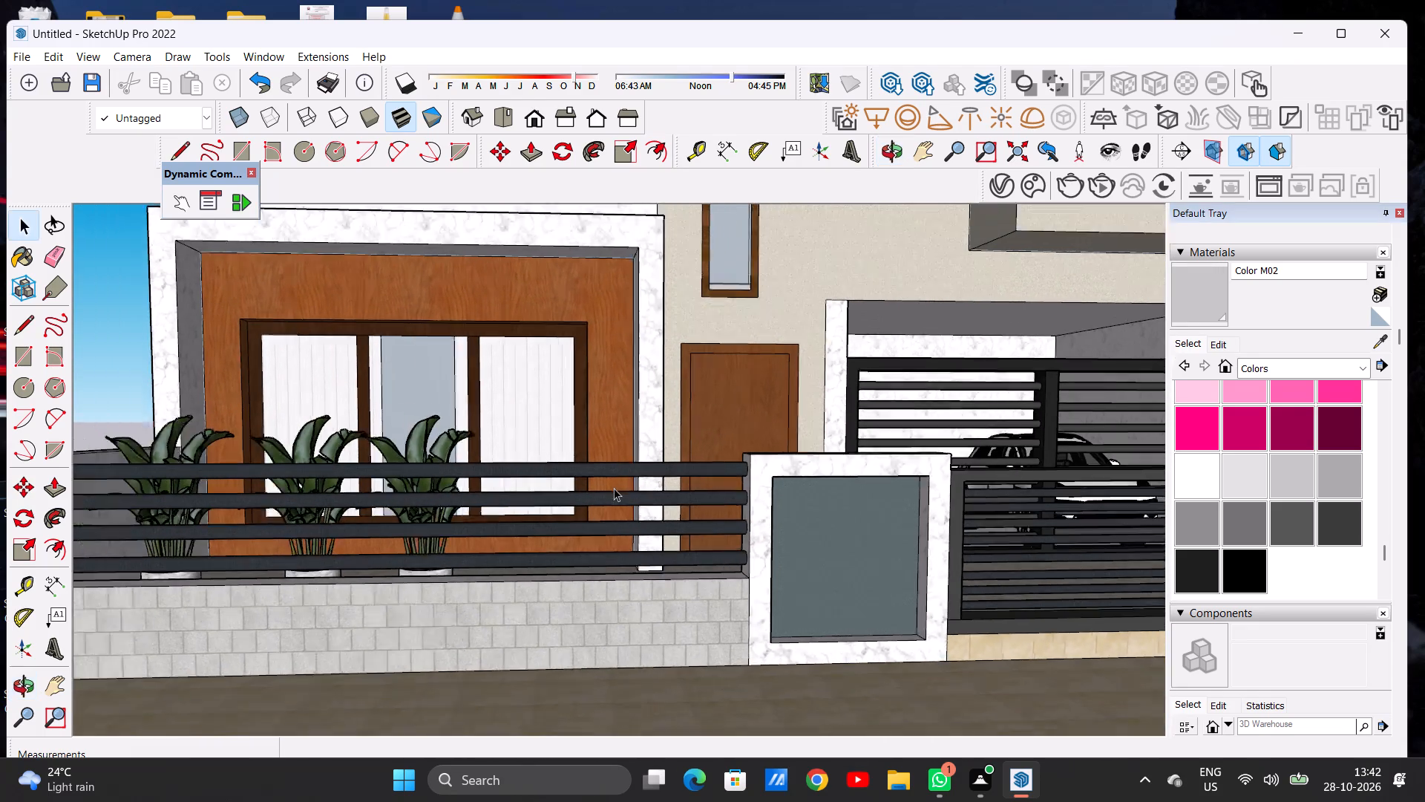
scroll(614, 488, "down", 11)
middle_click_drag(743, 486, 707, 496)
scroll(638, 513, "down", 3)
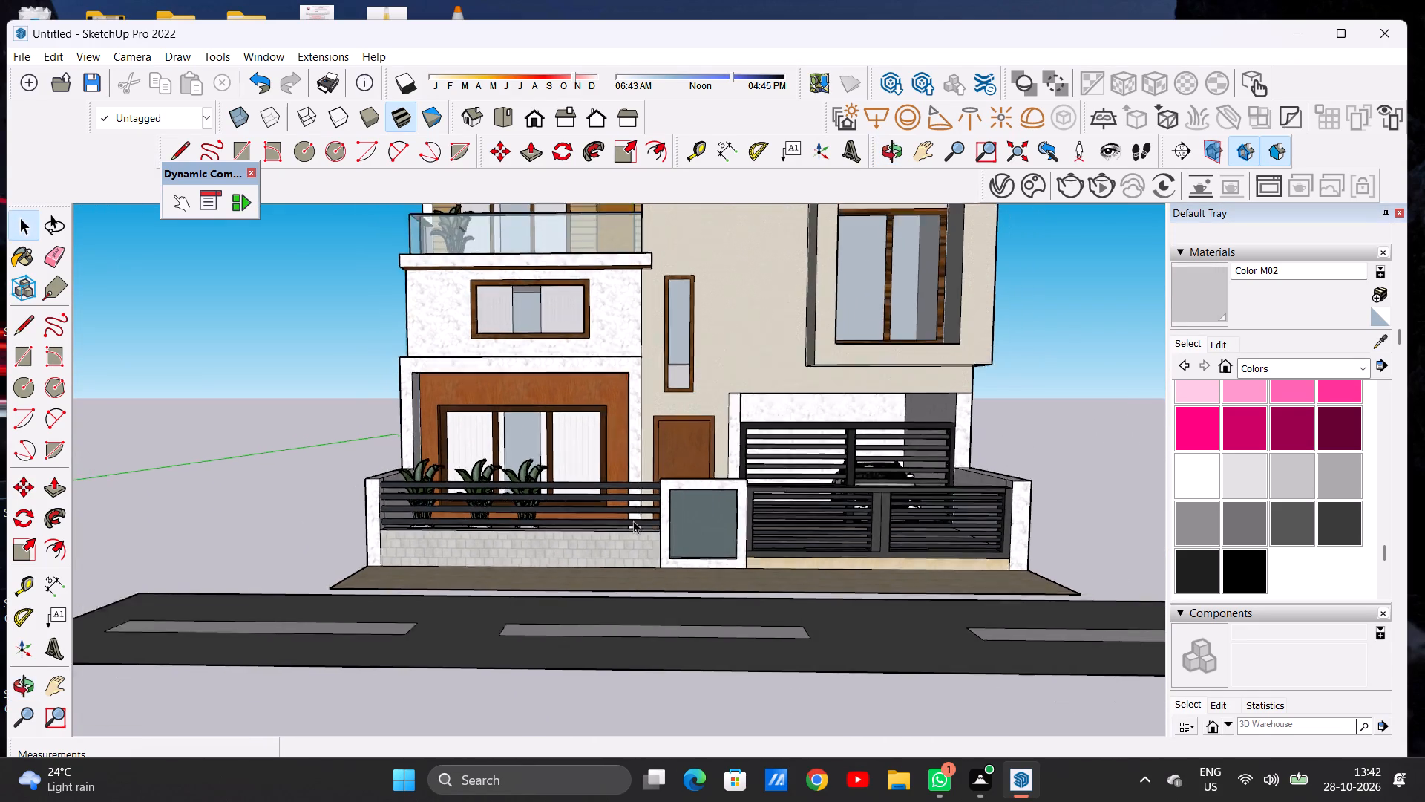
scroll(633, 521, "down", 18)
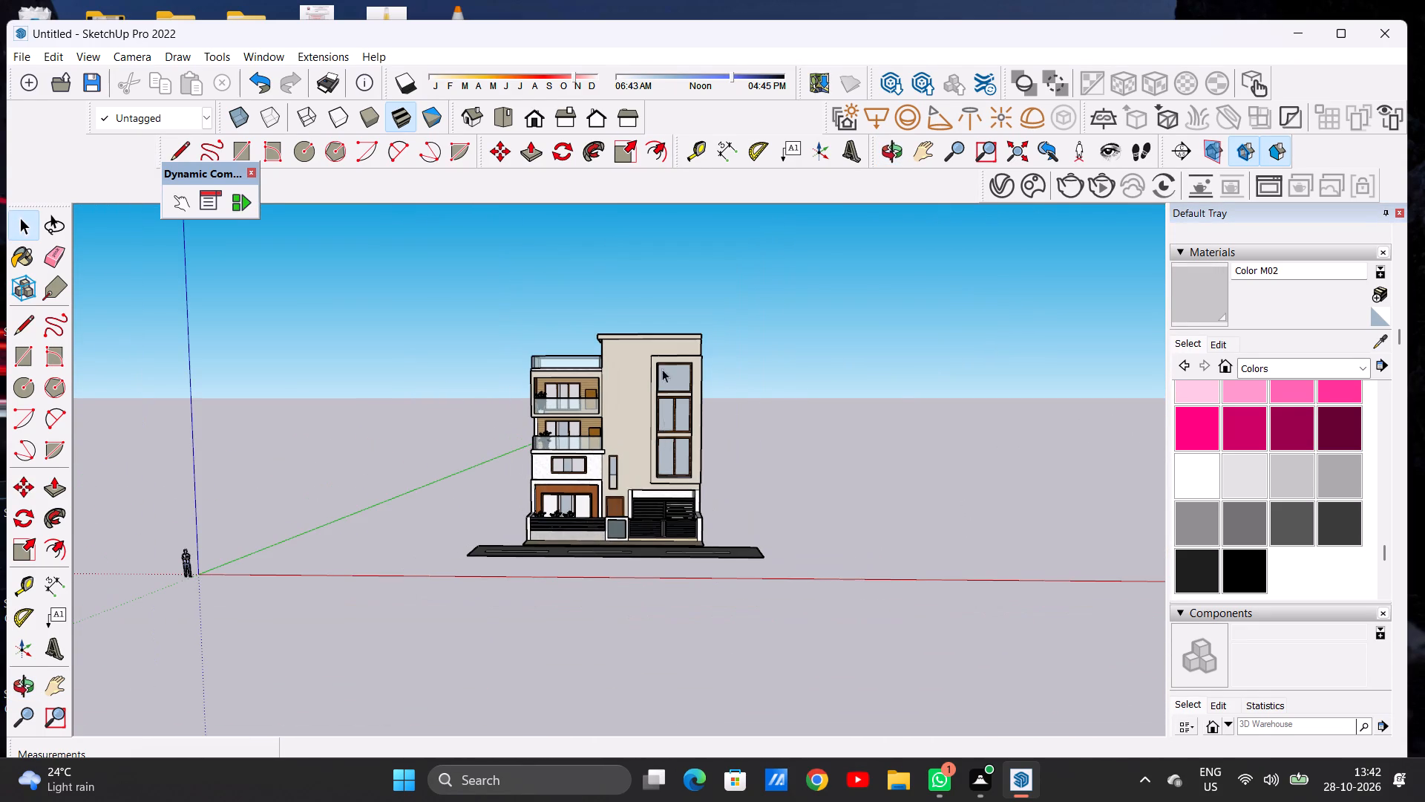
scroll(646, 337, "up", 5)
middle_click_drag(645, 337, 637, 466)
scroll(658, 376, "down", 3)
scroll(624, 423, "up", 3)
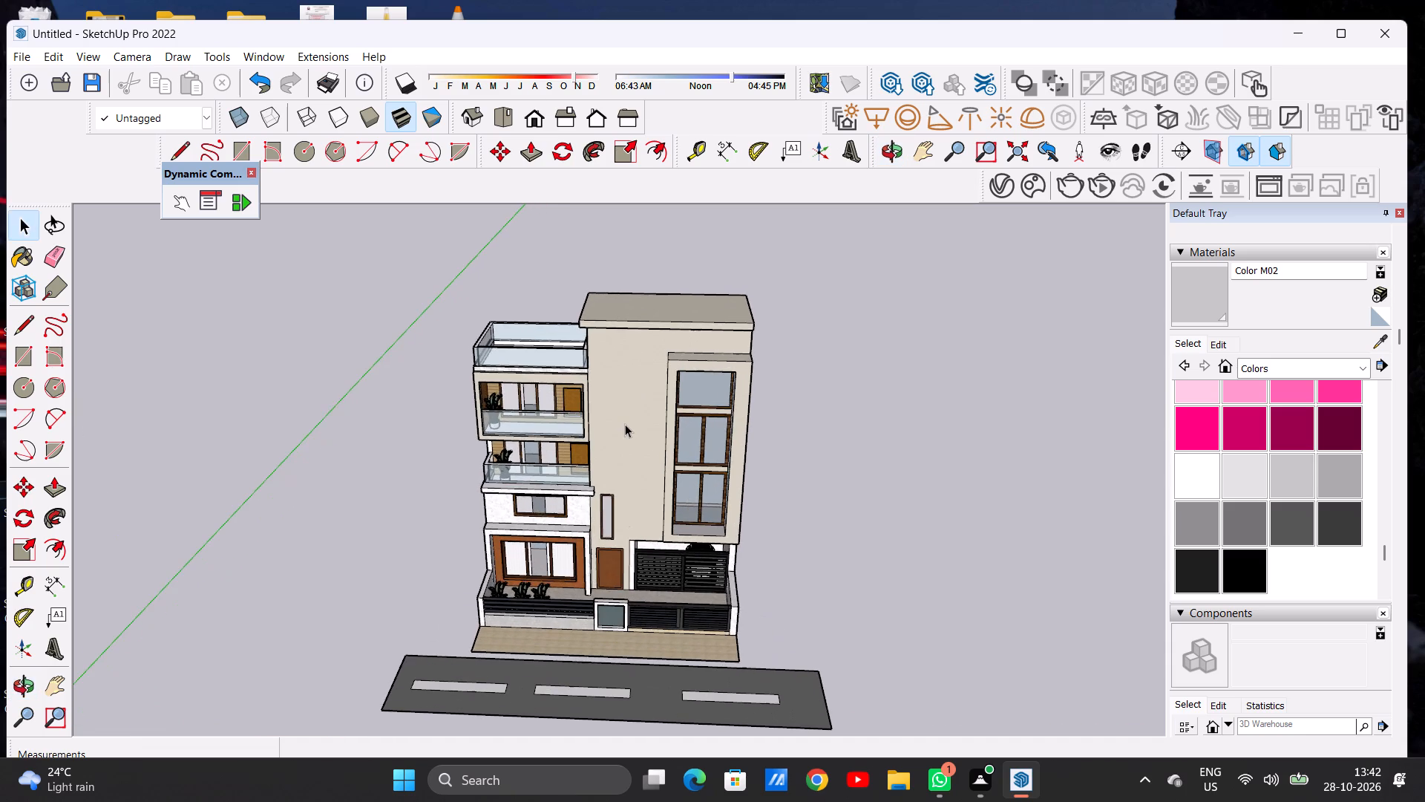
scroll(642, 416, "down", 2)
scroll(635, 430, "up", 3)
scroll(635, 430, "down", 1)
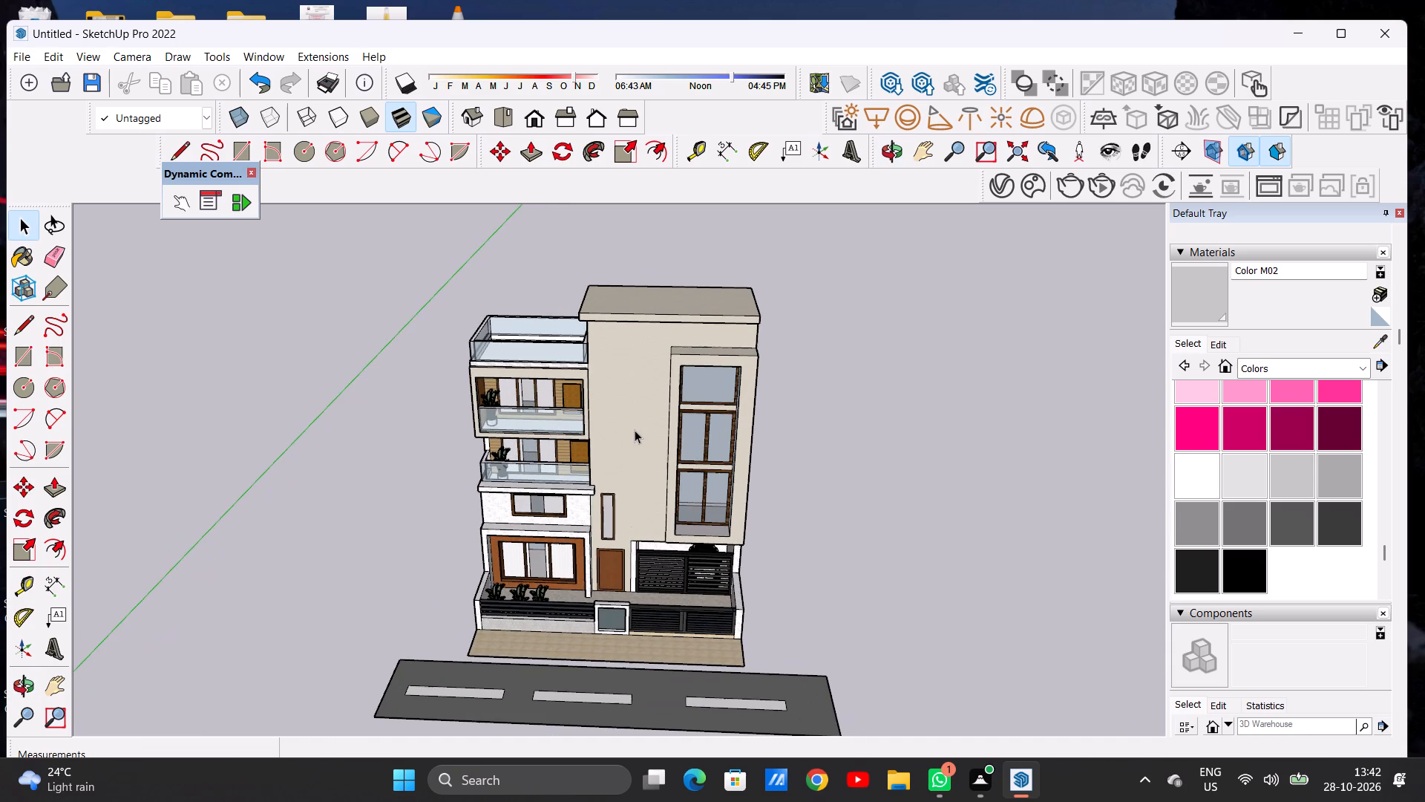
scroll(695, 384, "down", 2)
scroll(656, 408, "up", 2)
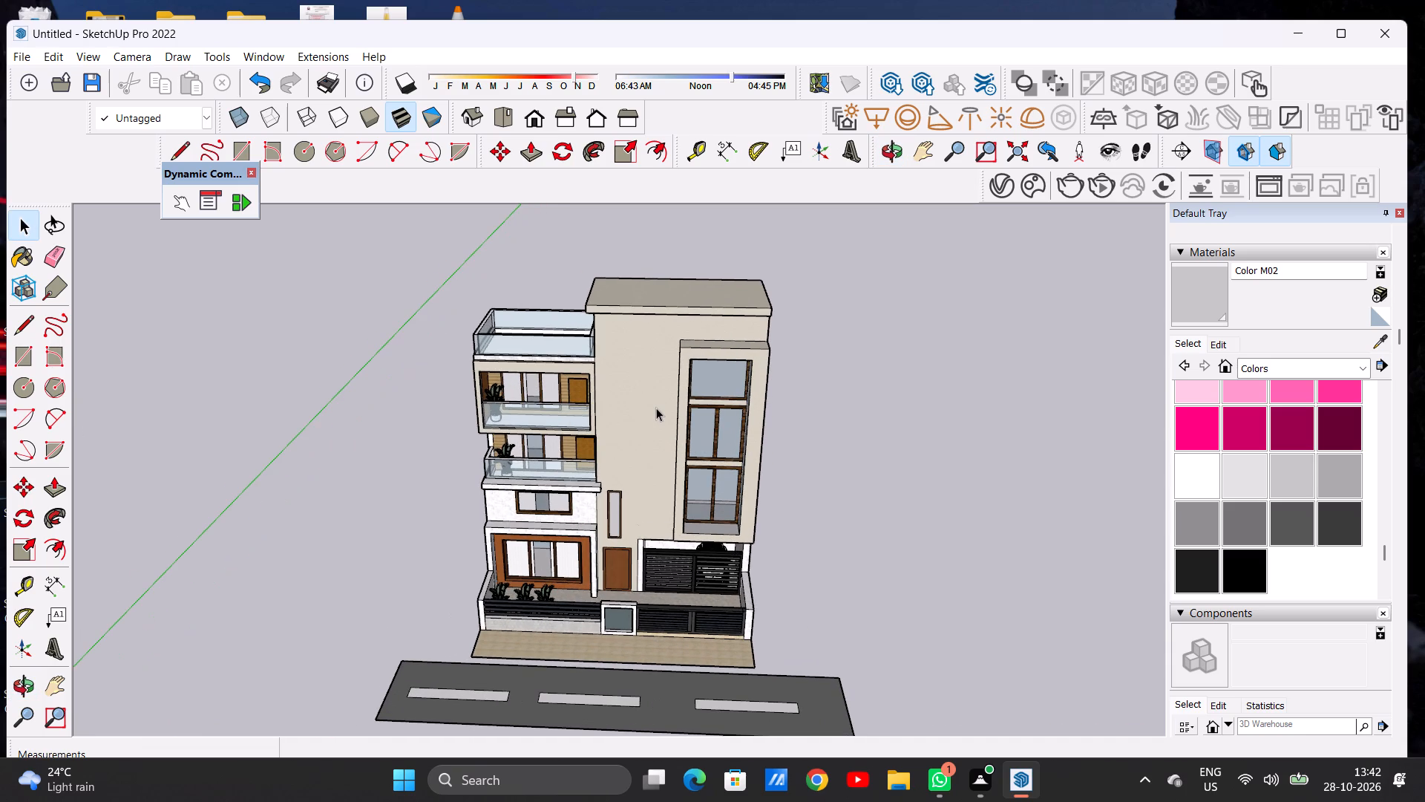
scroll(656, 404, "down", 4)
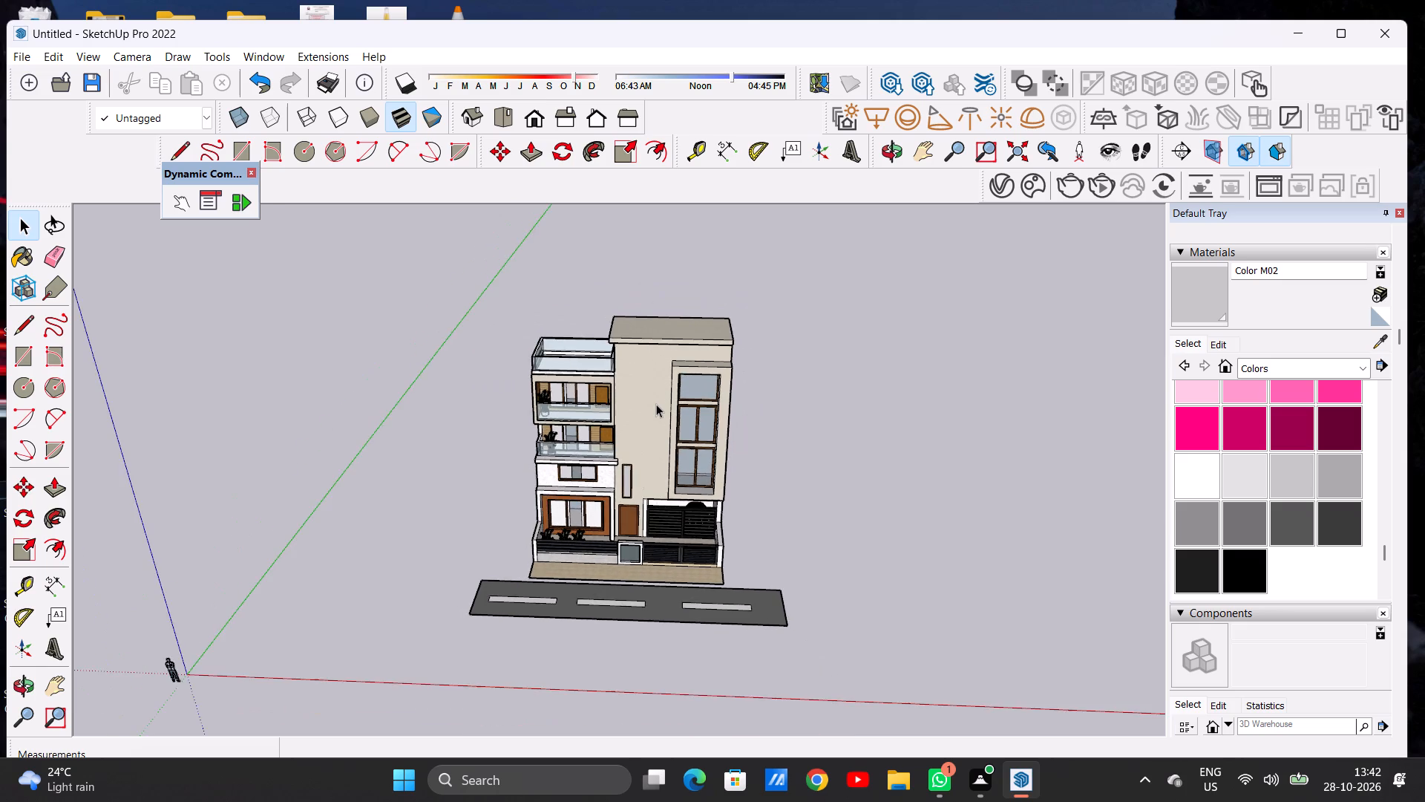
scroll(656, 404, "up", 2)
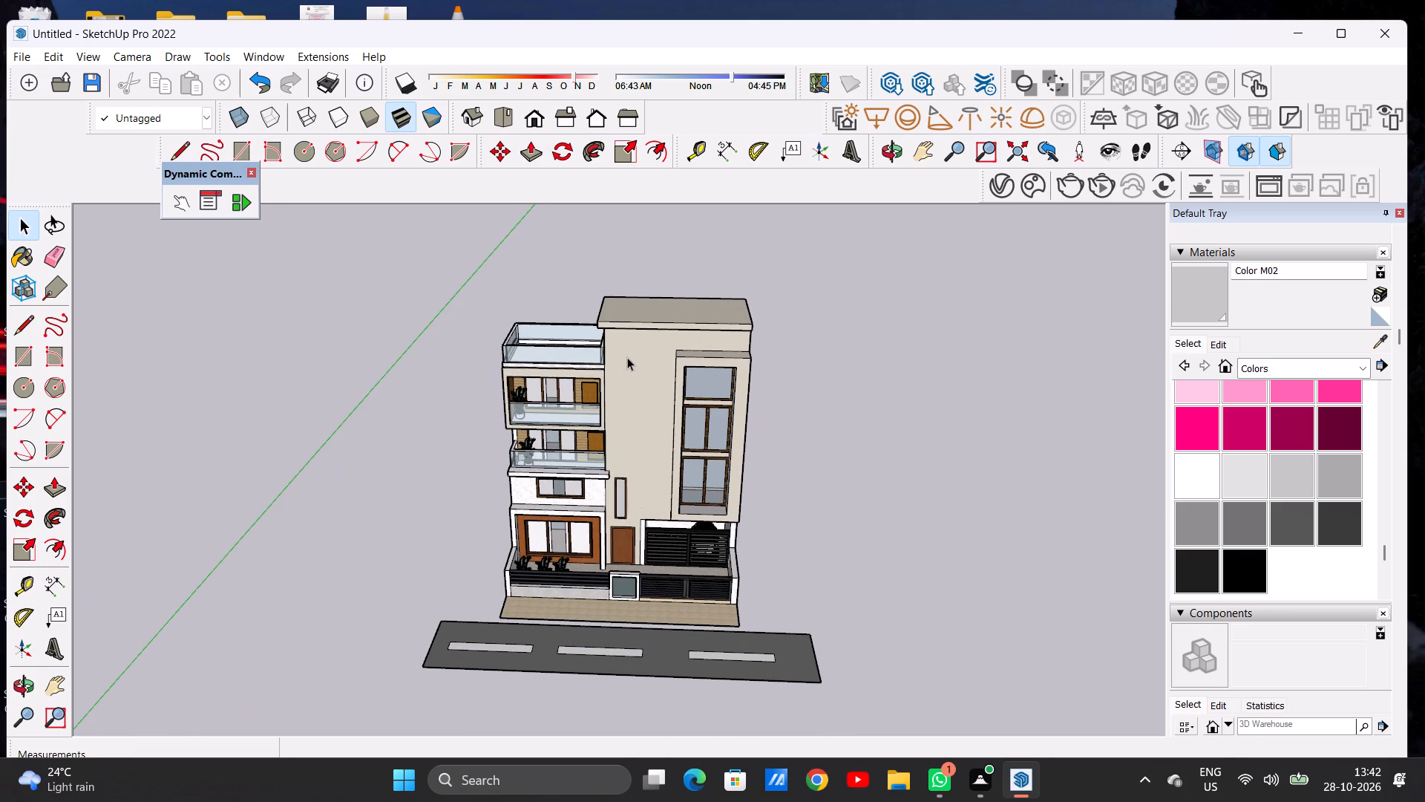
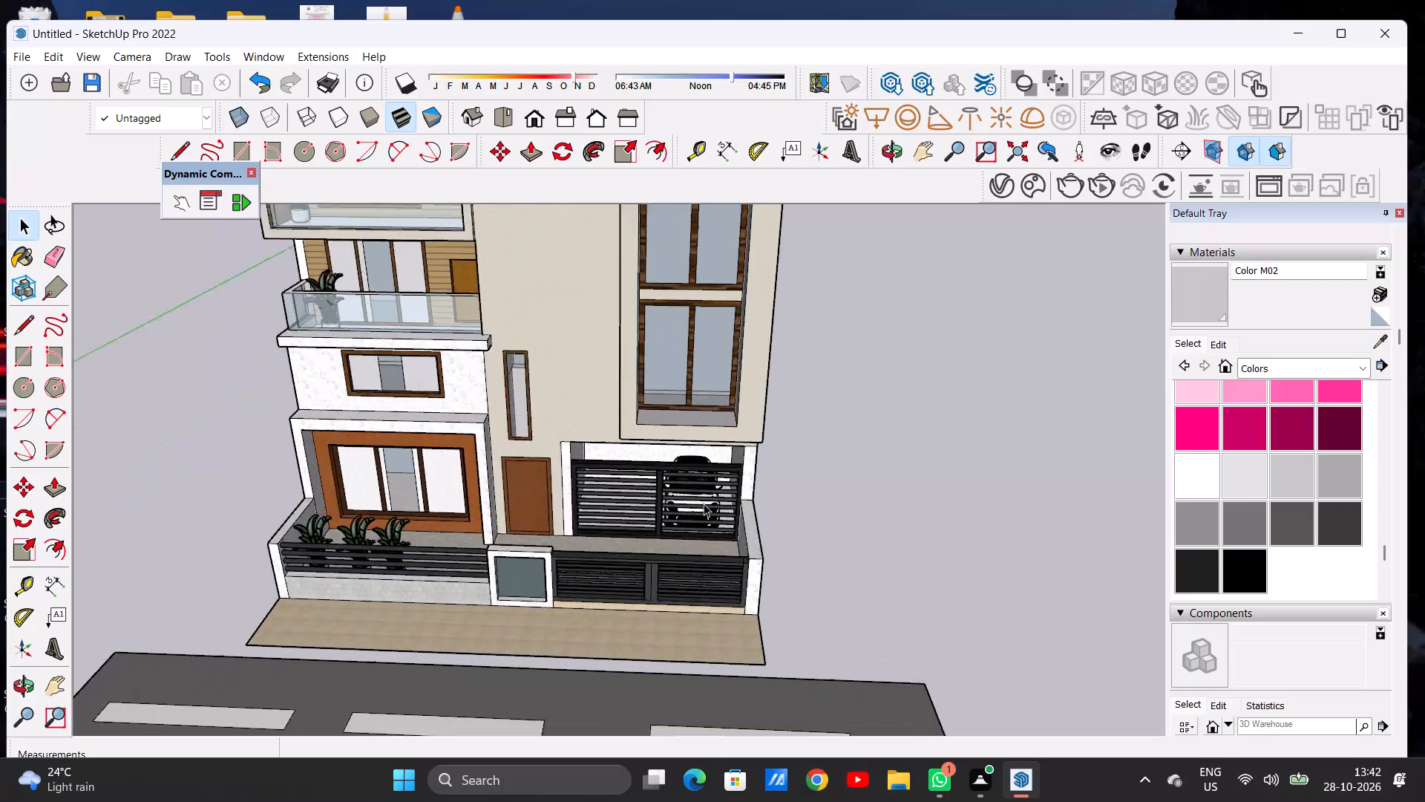
Examine the car porch up close, including its marble walls, ceiling, slatted gate and the parked car.
scroll(540, 440, "down", 7)
scroll(394, 404, "down", 6)
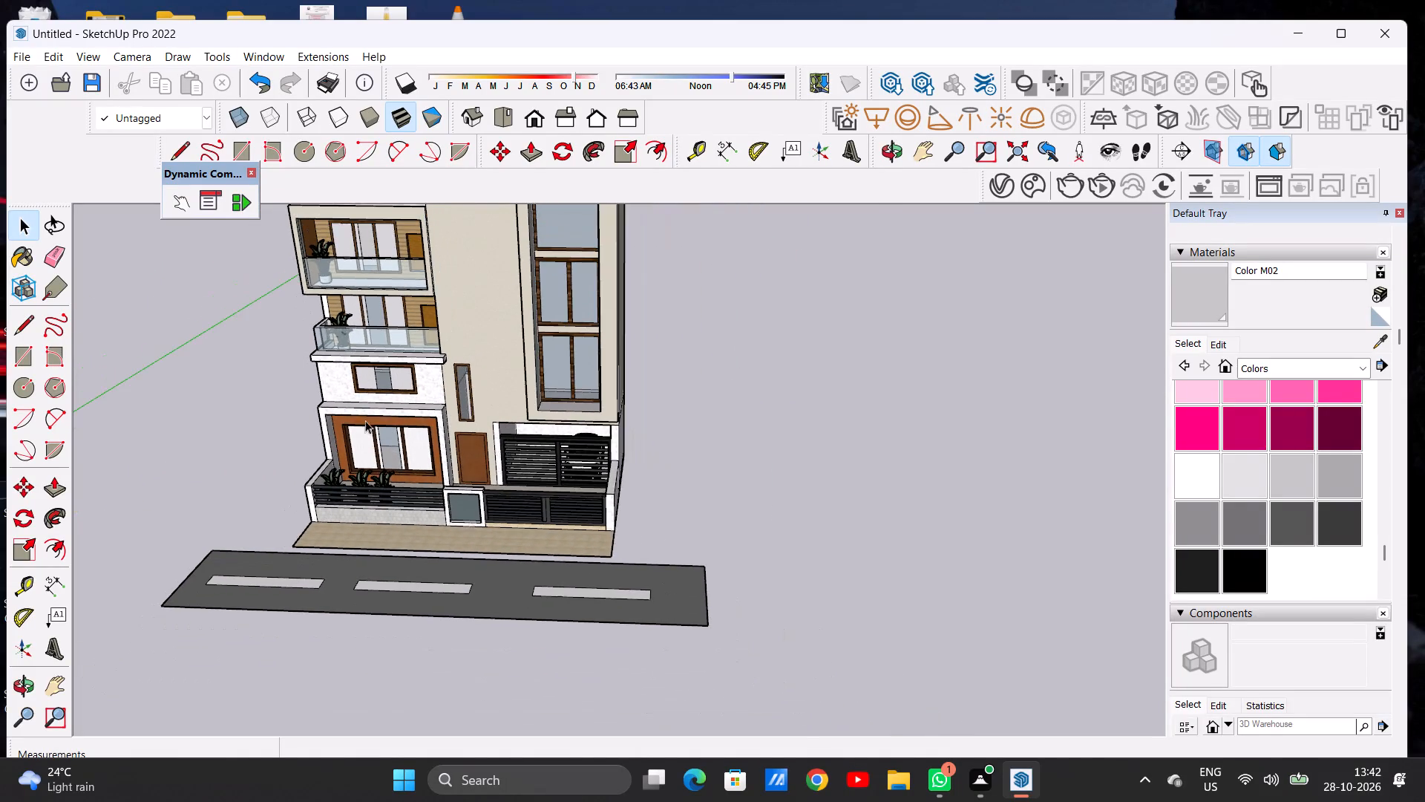
scroll(300, 445, "down", 5)
middle_click_drag(547, 431, 419, 340)
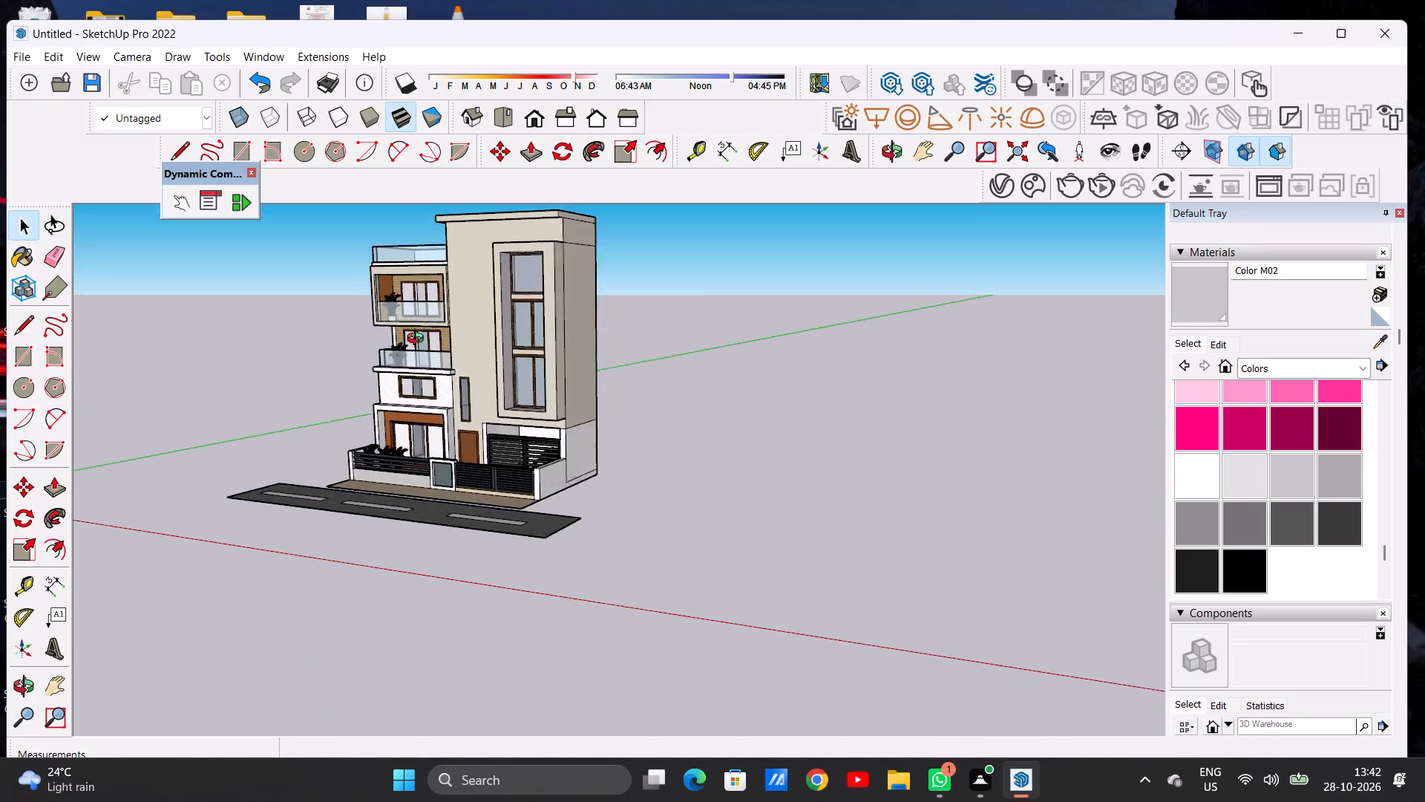
middle_click_drag(419, 340, 372, 342)
scroll(572, 472, "up", 7)
scroll(566, 412, "up", 9)
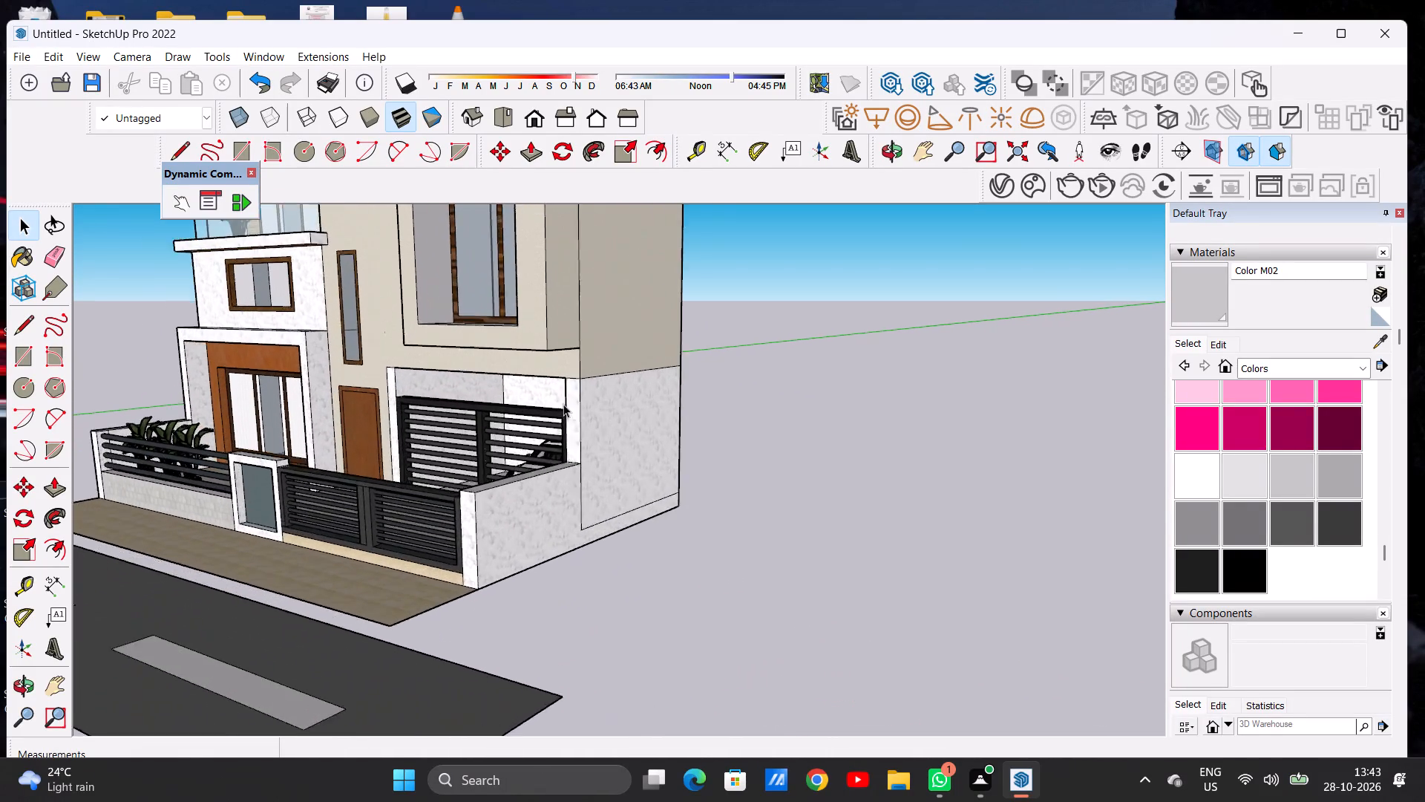
scroll(551, 394, "up", 14)
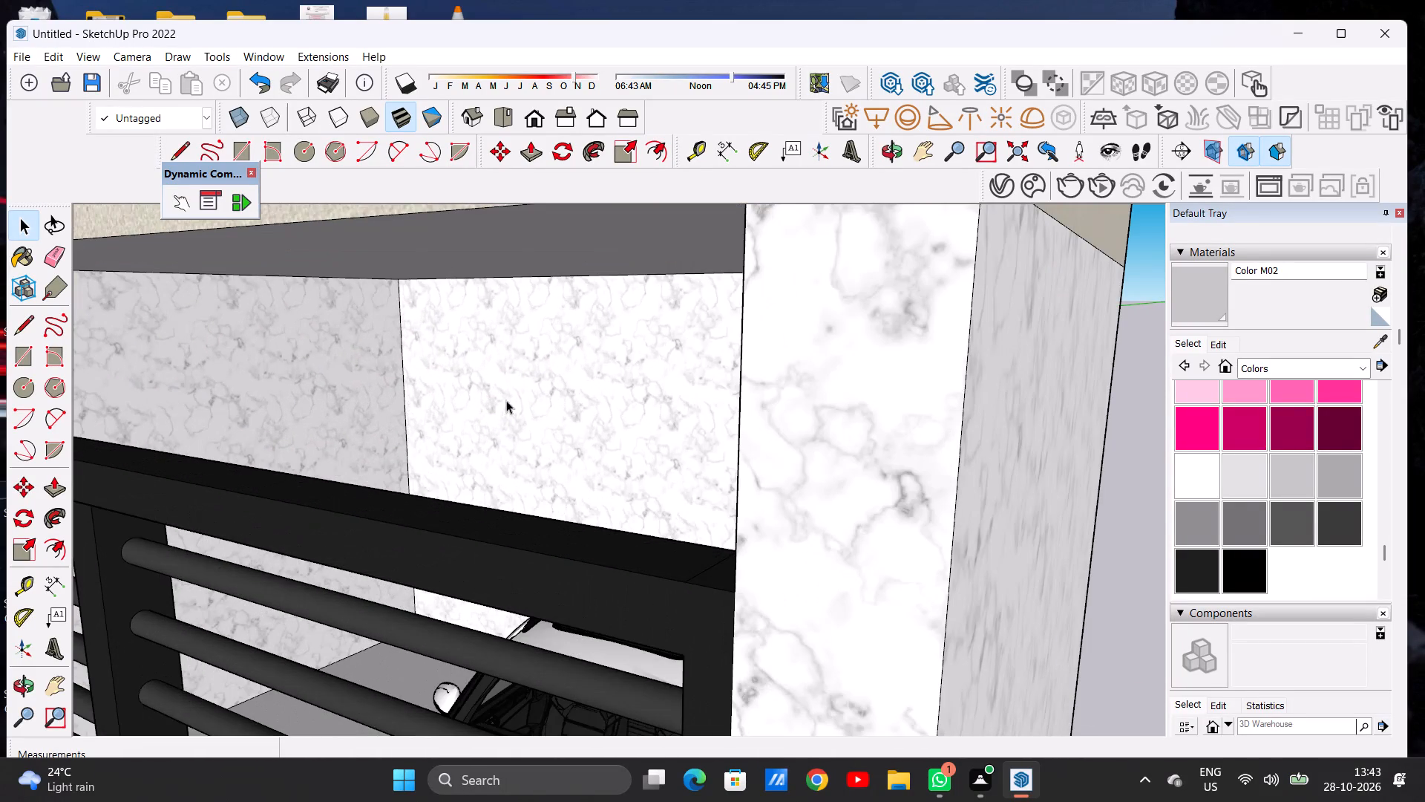
middle_click_drag(485, 404, 625, 351)
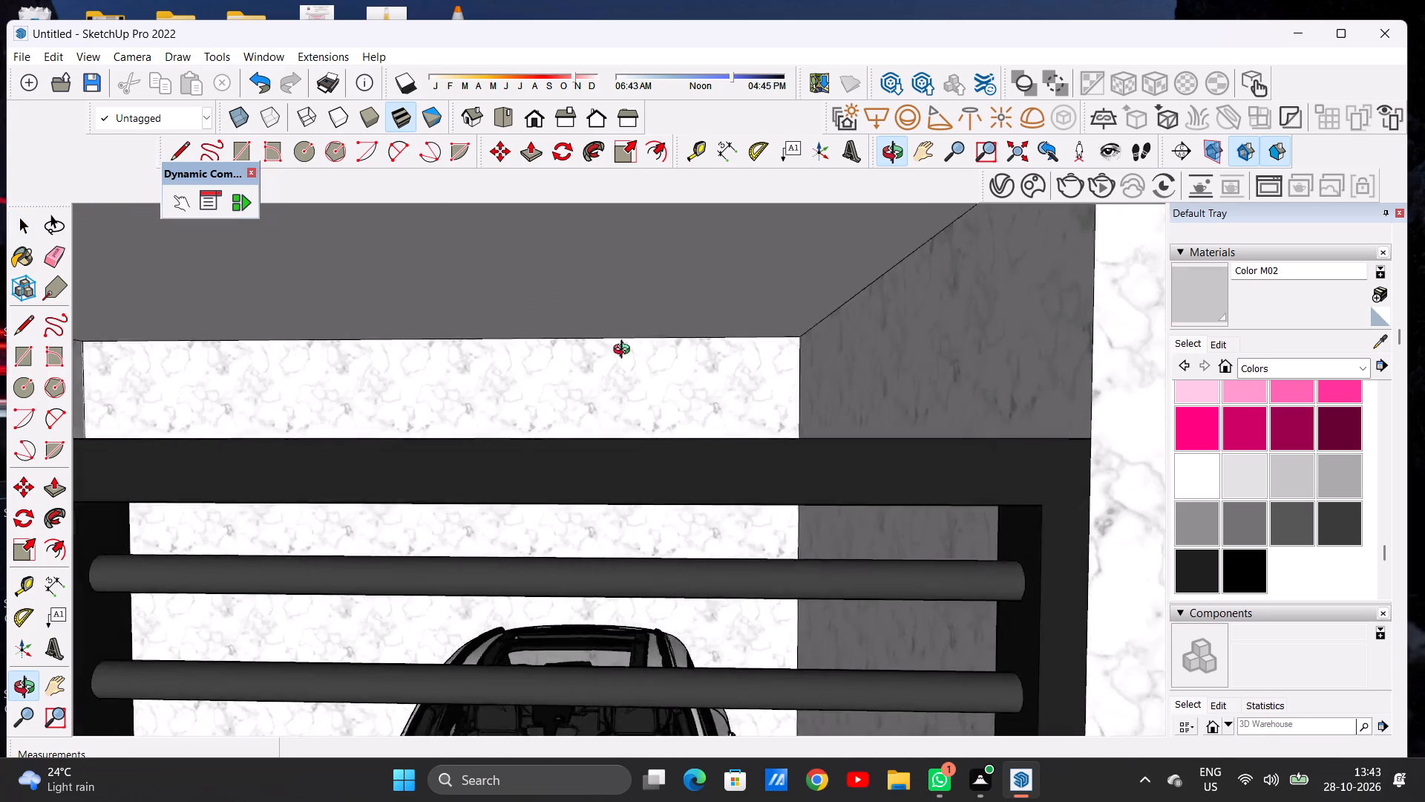
middle_click_drag(625, 351, 630, 514)
scroll(784, 391, "down", 5)
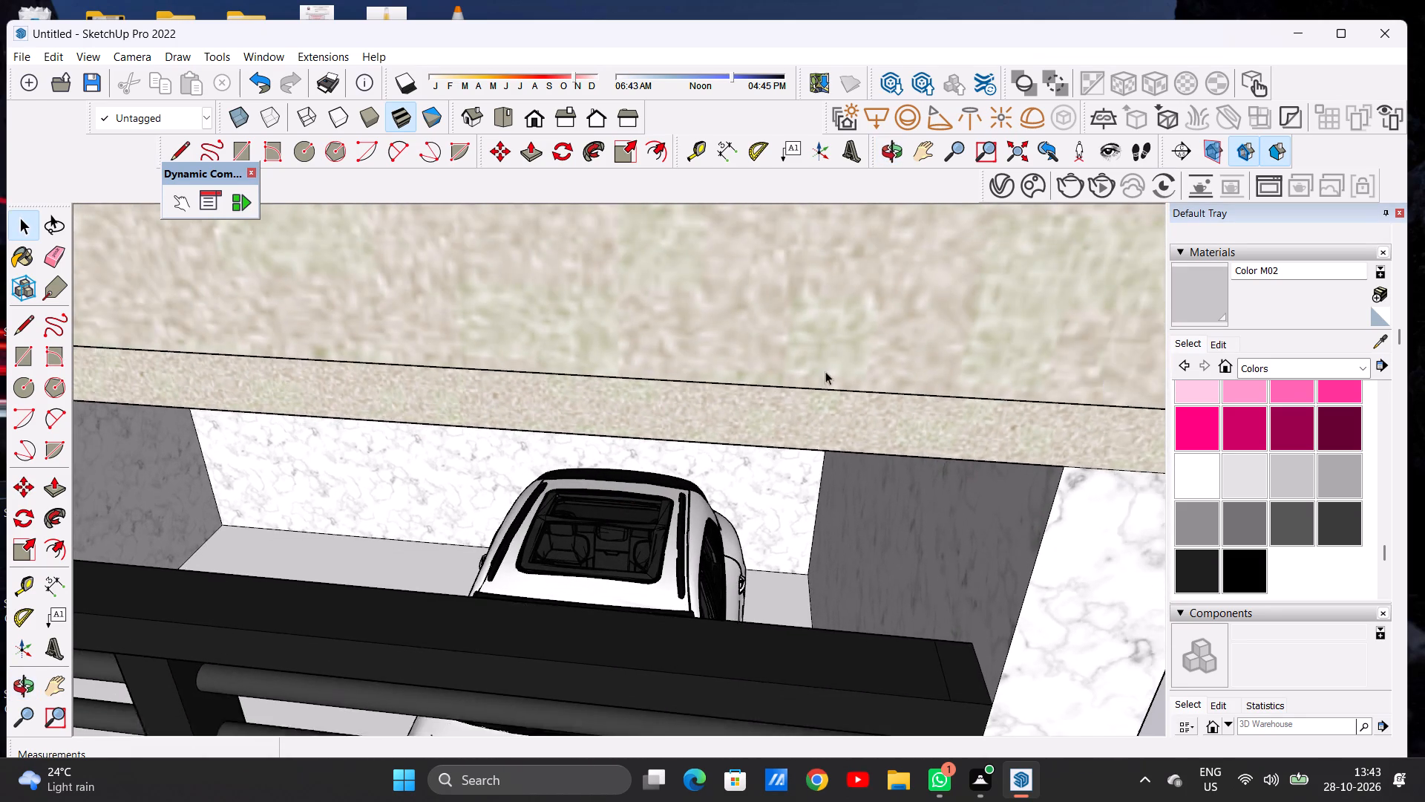
scroll(825, 371, "down", 1)
scroll(860, 327, "up", 1)
scroll(860, 327, "down", 20)
scroll(860, 327, "down", 14)
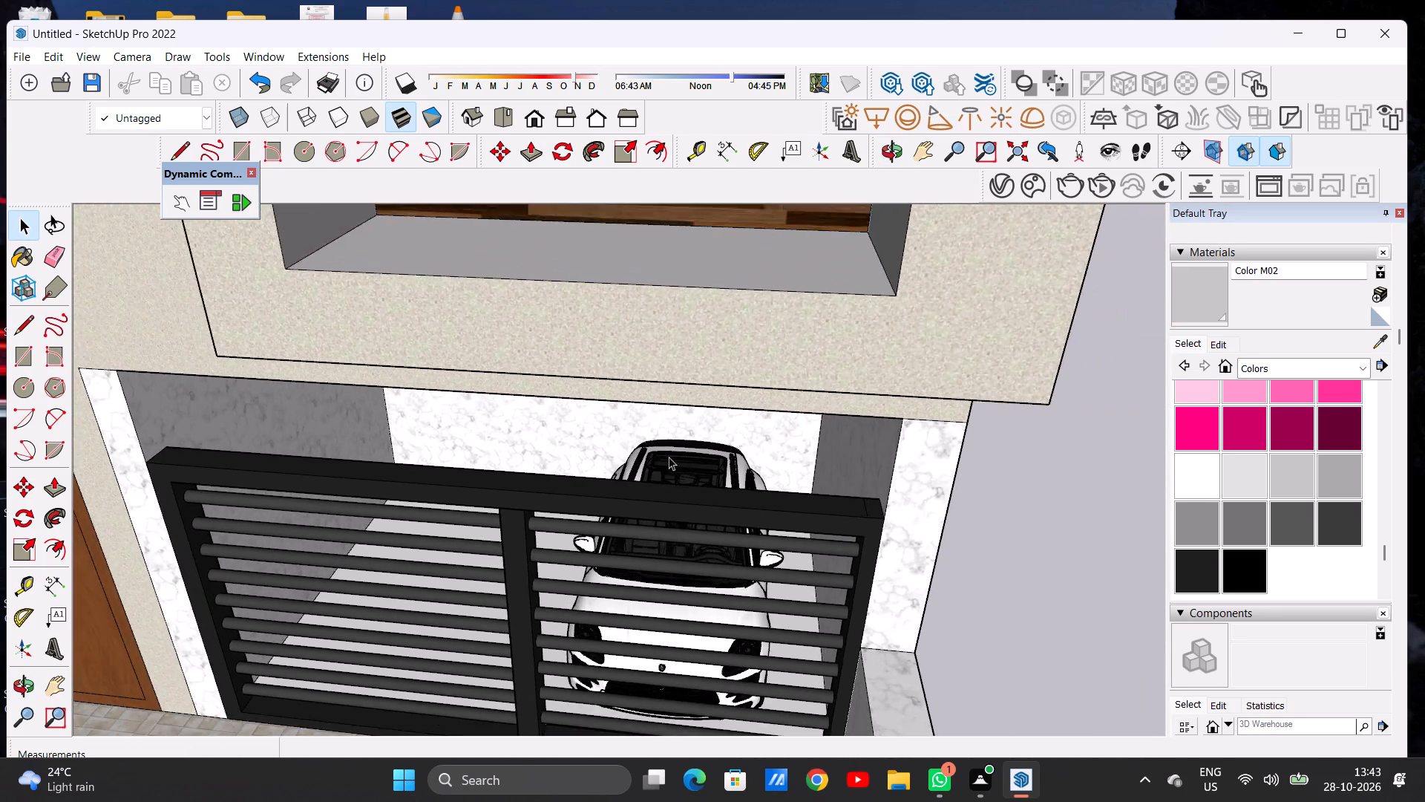
Examine the whole house and the road in front of it from an elevated front view.
scroll(669, 457, "down", 2)
scroll(667, 460, "up", 1)
scroll(666, 461, "down", 17)
scroll(681, 459, "down", 15)
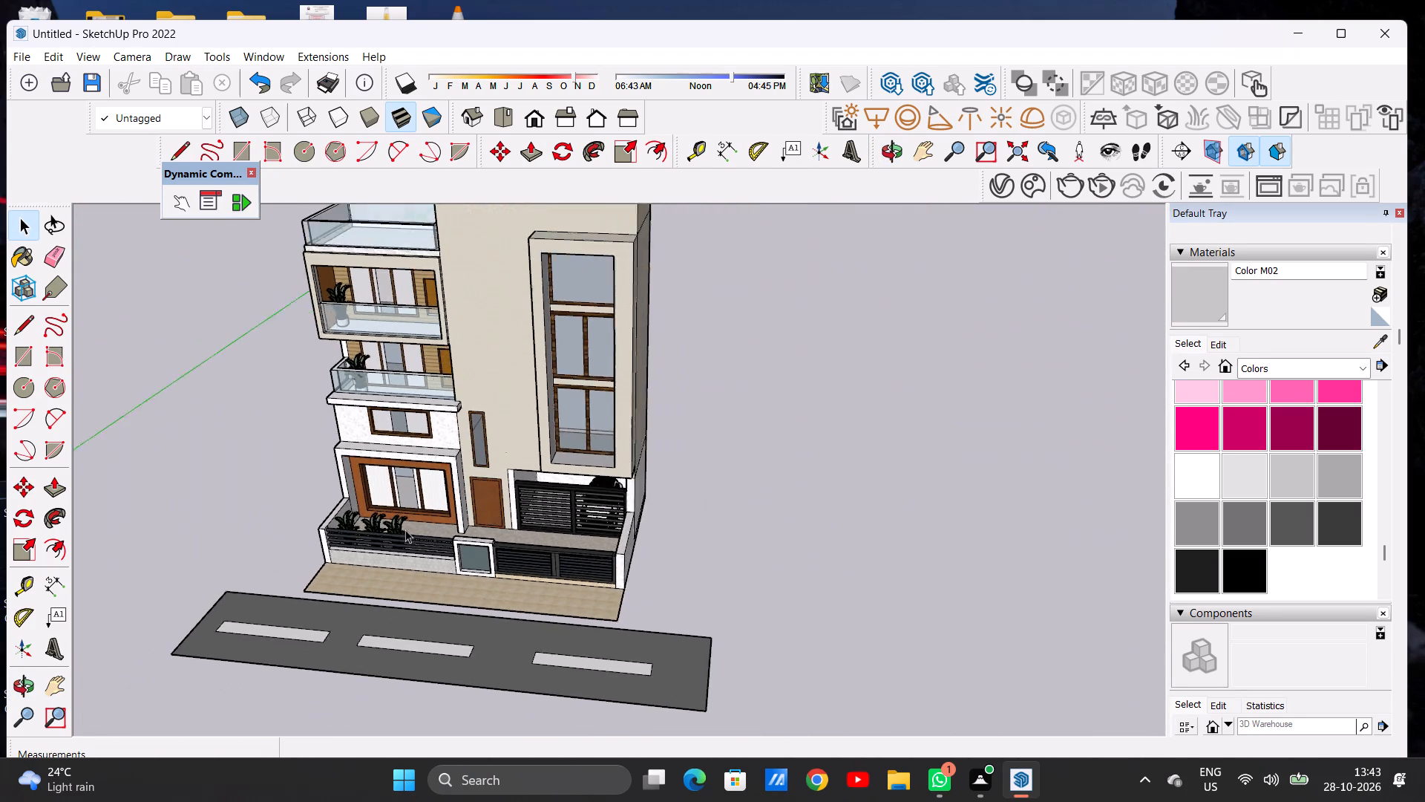
scroll(381, 536, "down", 6)
scroll(382, 538, "up", 1)
scroll(382, 538, "down", 5)
scroll(719, 549, "up", 6)
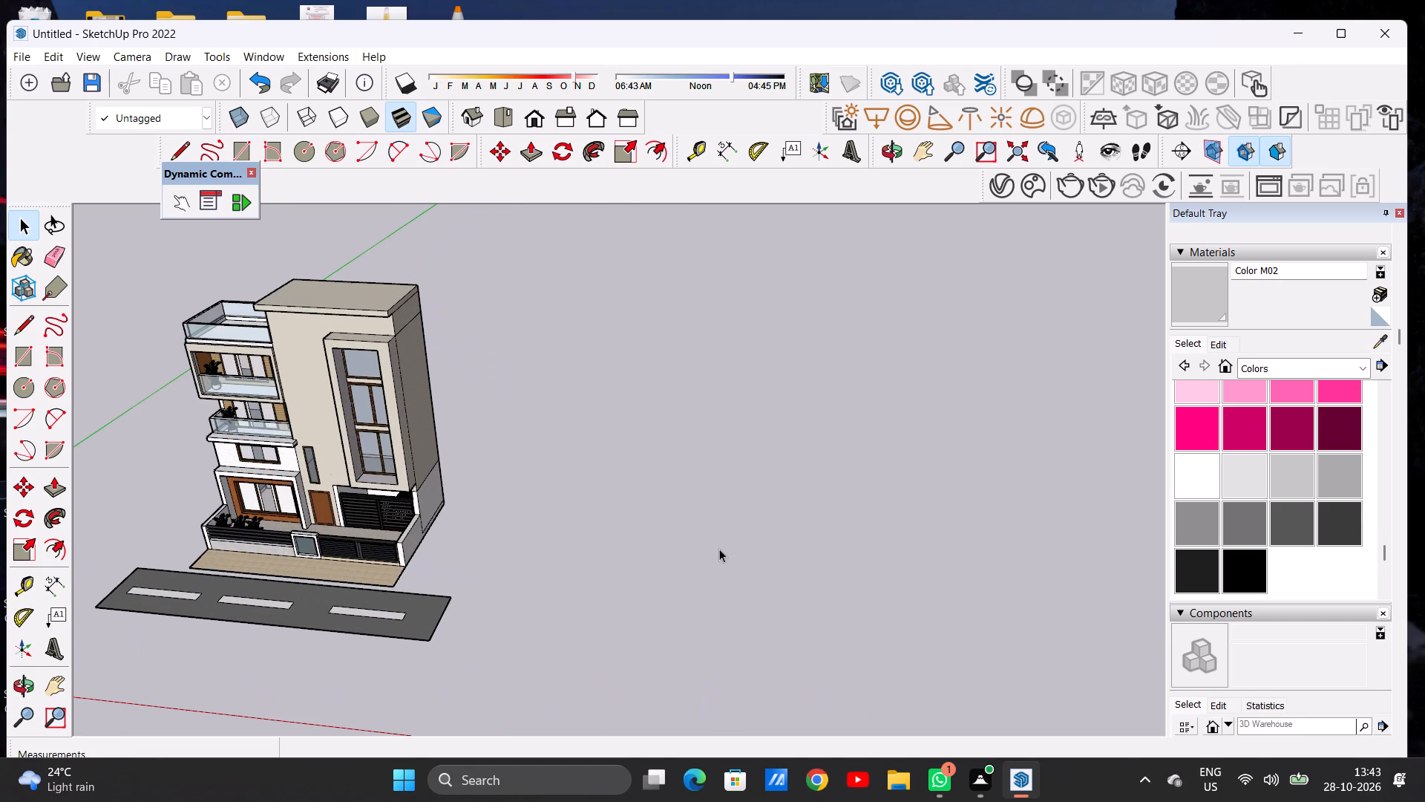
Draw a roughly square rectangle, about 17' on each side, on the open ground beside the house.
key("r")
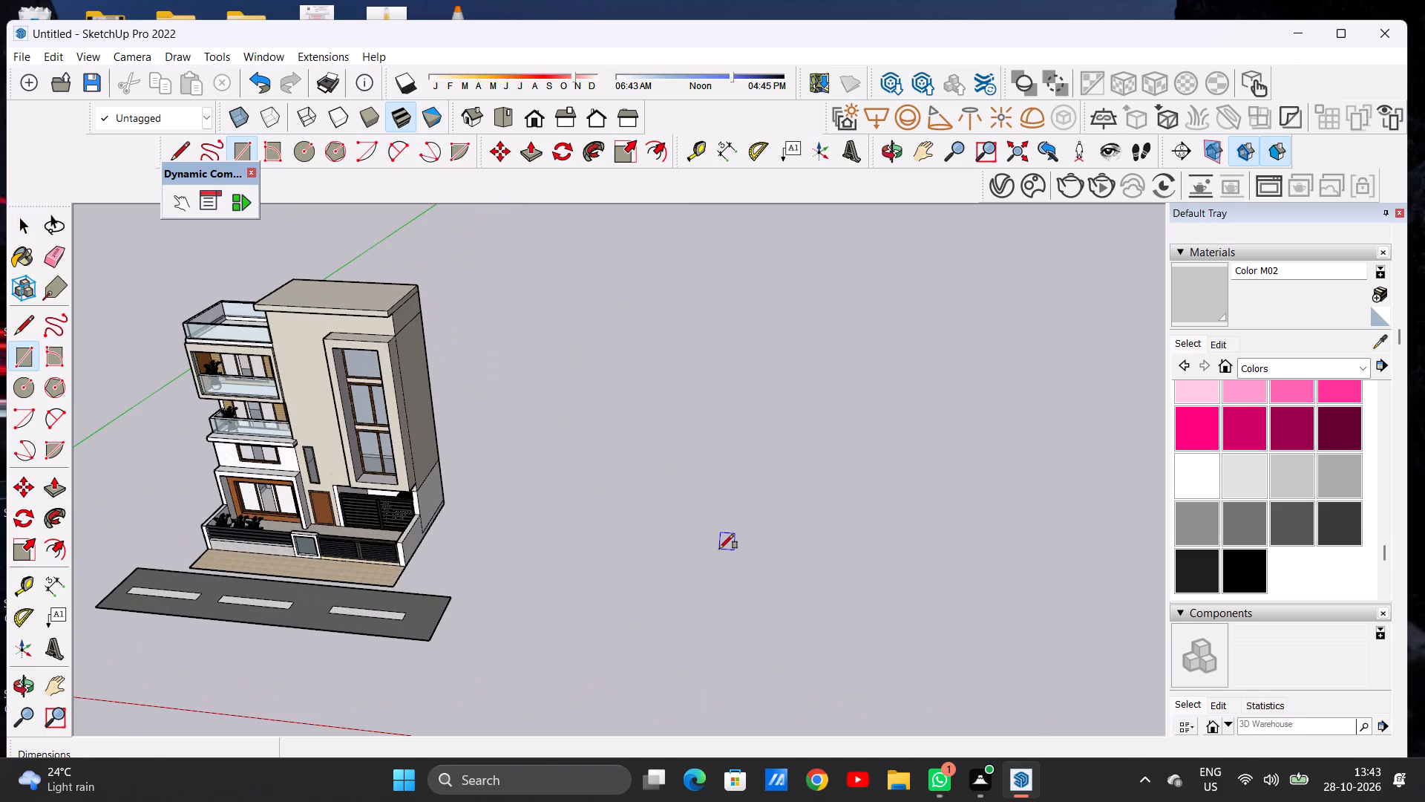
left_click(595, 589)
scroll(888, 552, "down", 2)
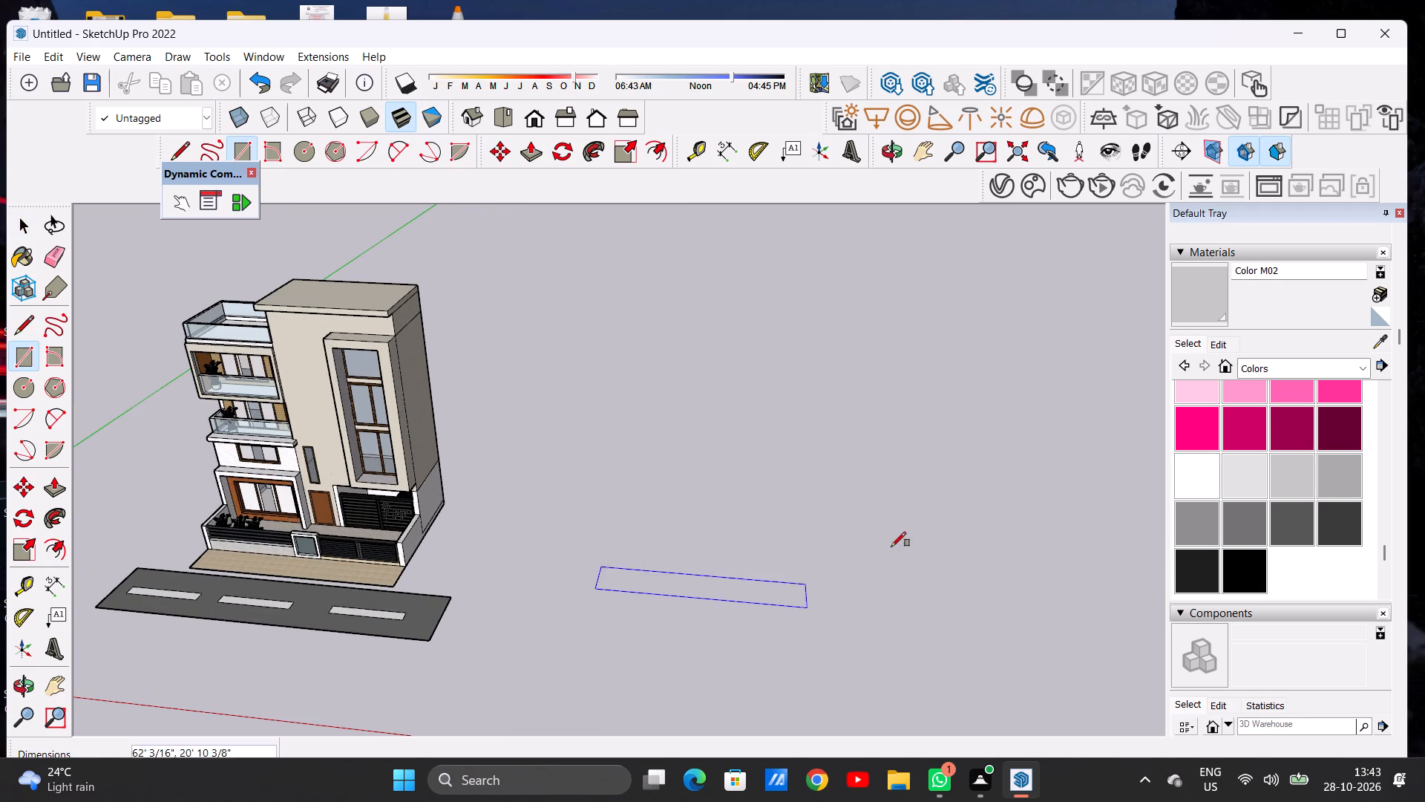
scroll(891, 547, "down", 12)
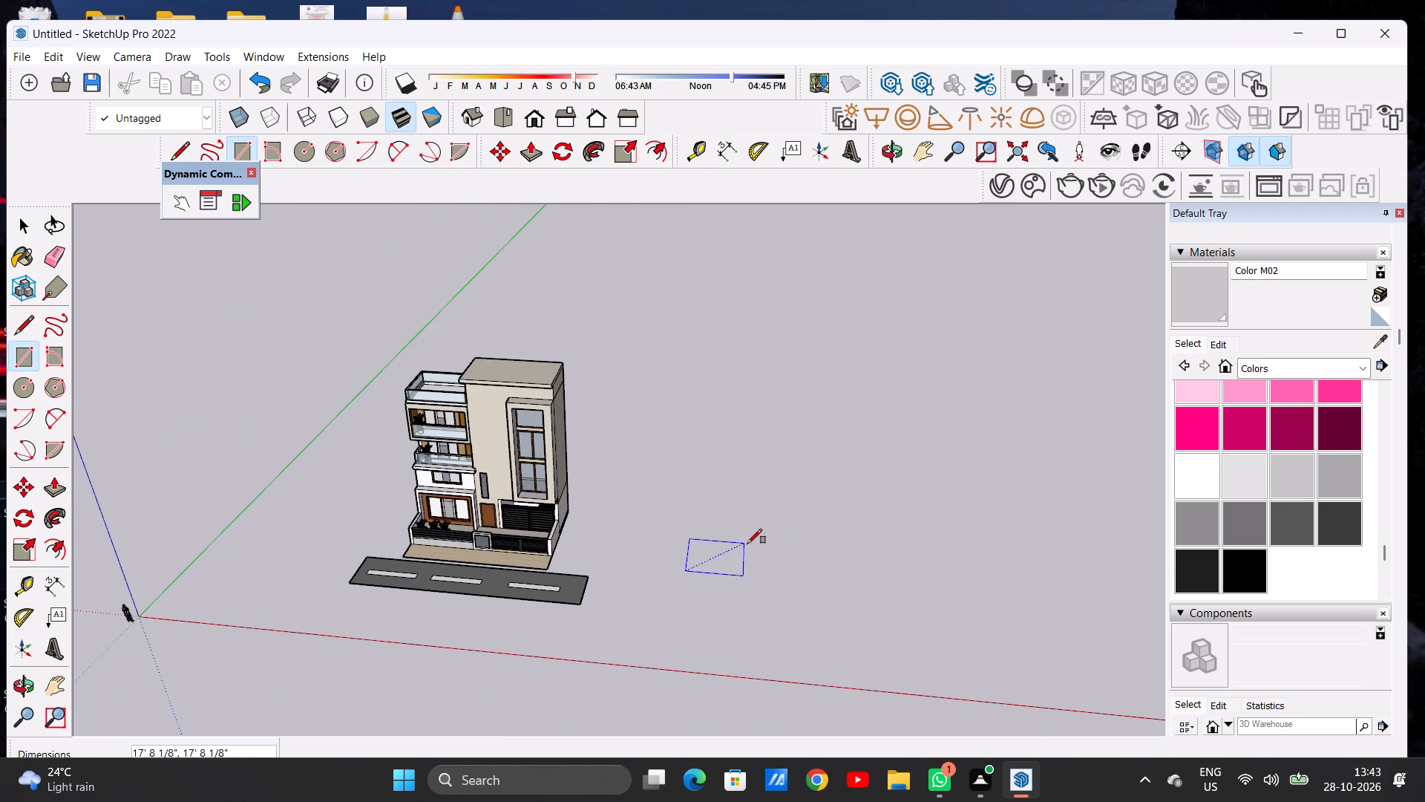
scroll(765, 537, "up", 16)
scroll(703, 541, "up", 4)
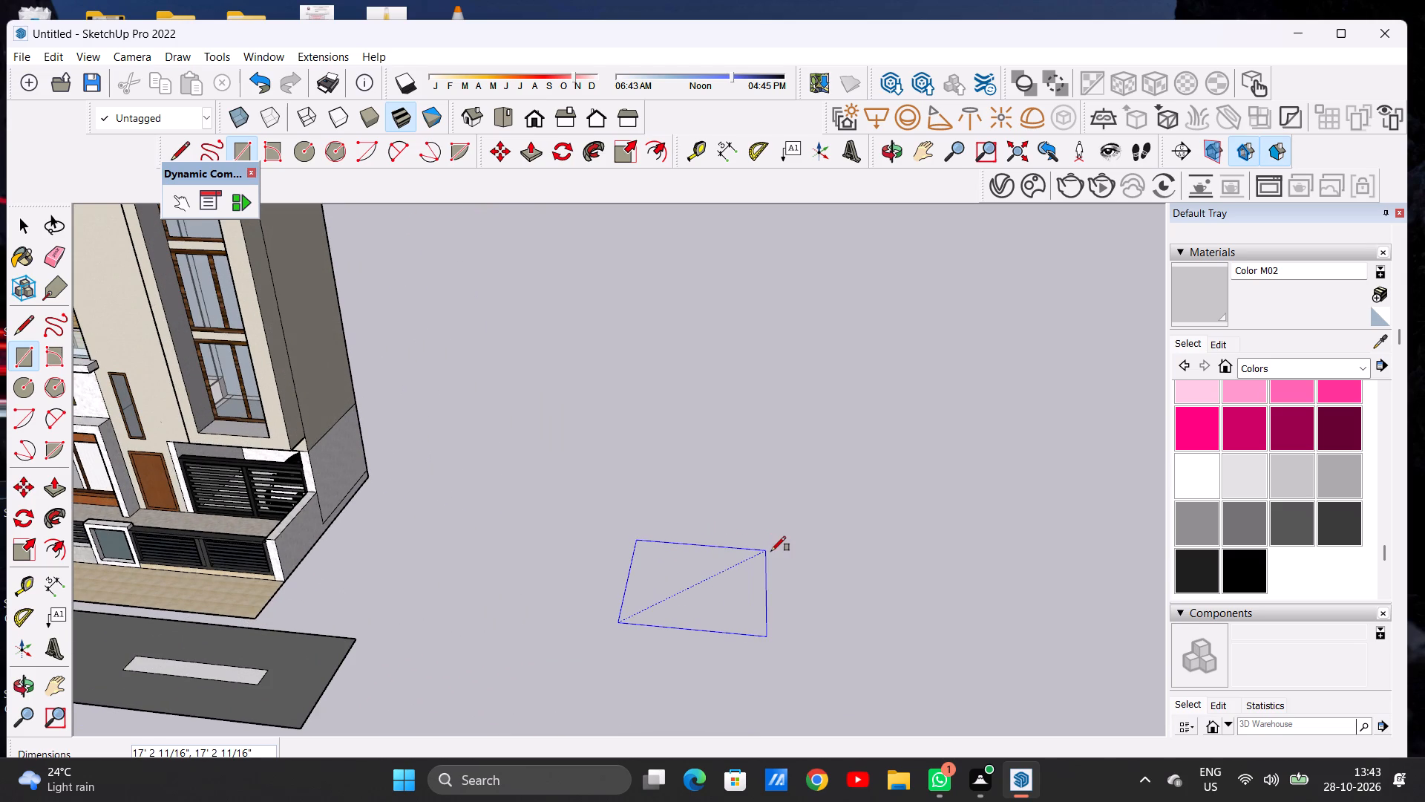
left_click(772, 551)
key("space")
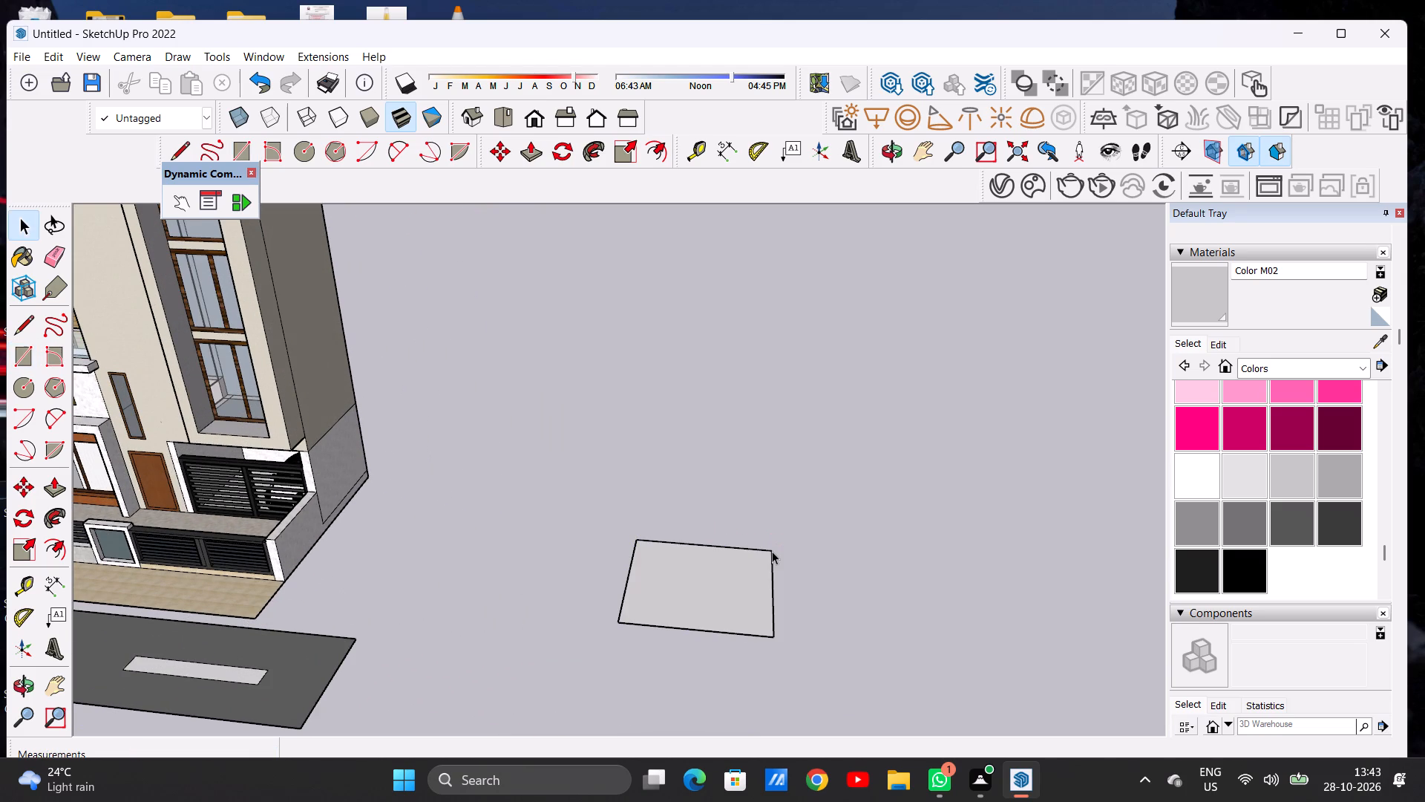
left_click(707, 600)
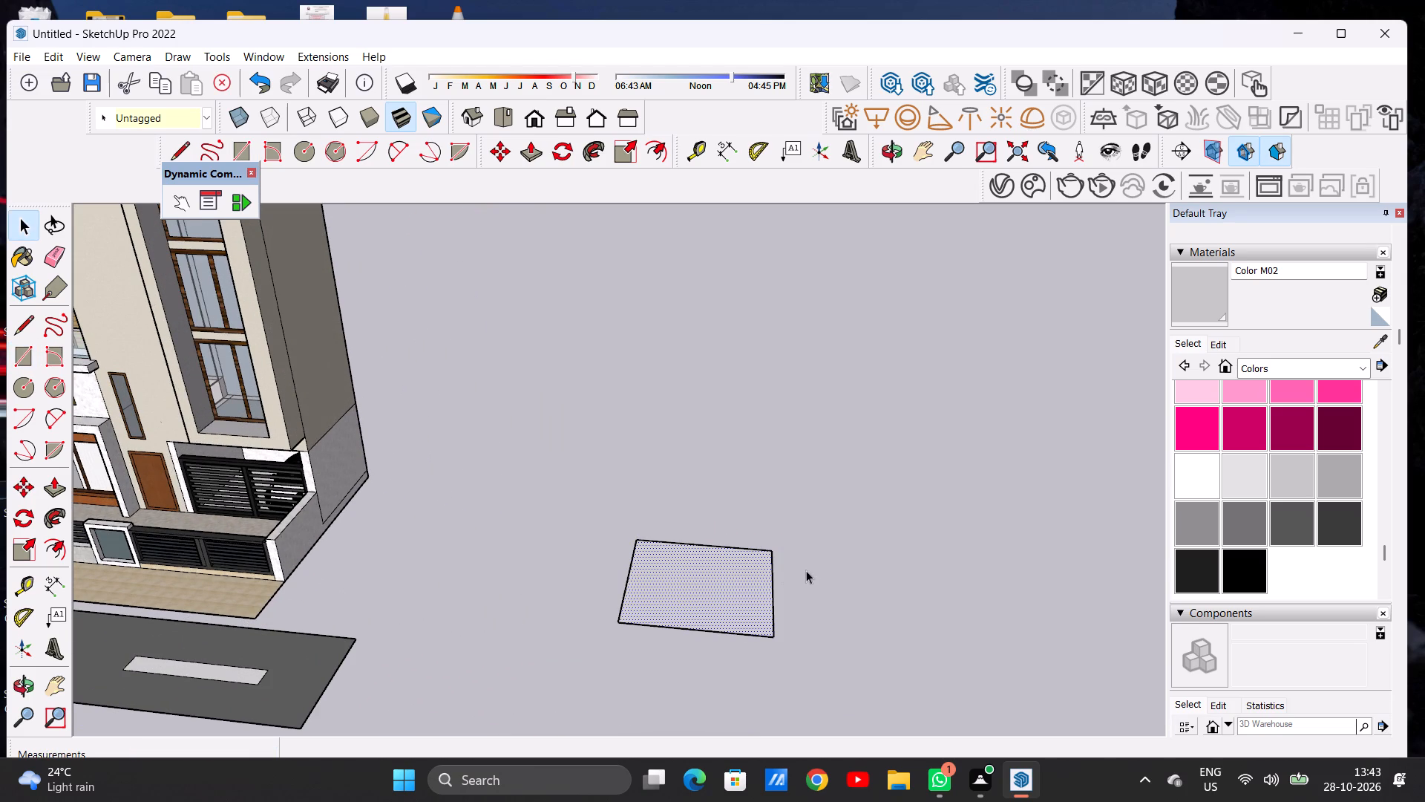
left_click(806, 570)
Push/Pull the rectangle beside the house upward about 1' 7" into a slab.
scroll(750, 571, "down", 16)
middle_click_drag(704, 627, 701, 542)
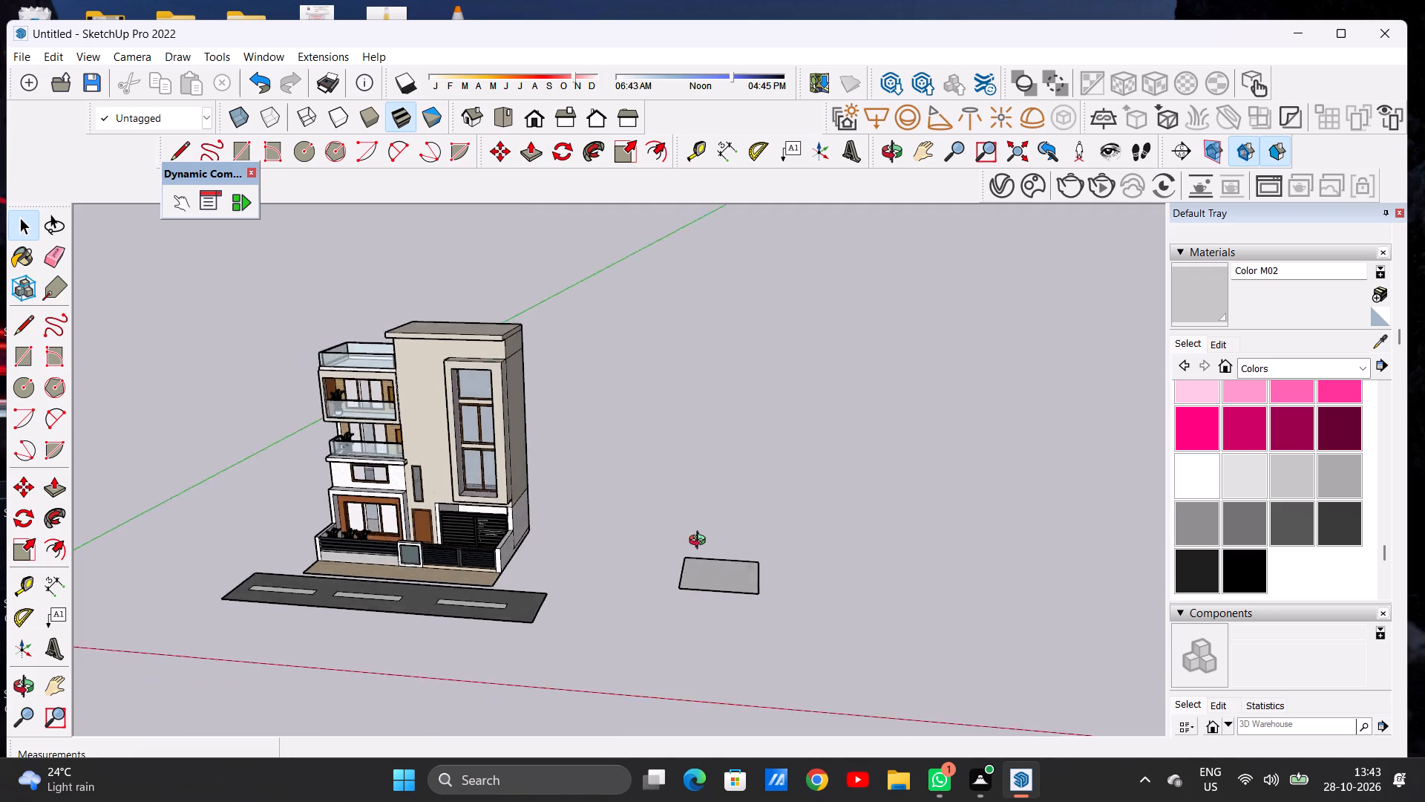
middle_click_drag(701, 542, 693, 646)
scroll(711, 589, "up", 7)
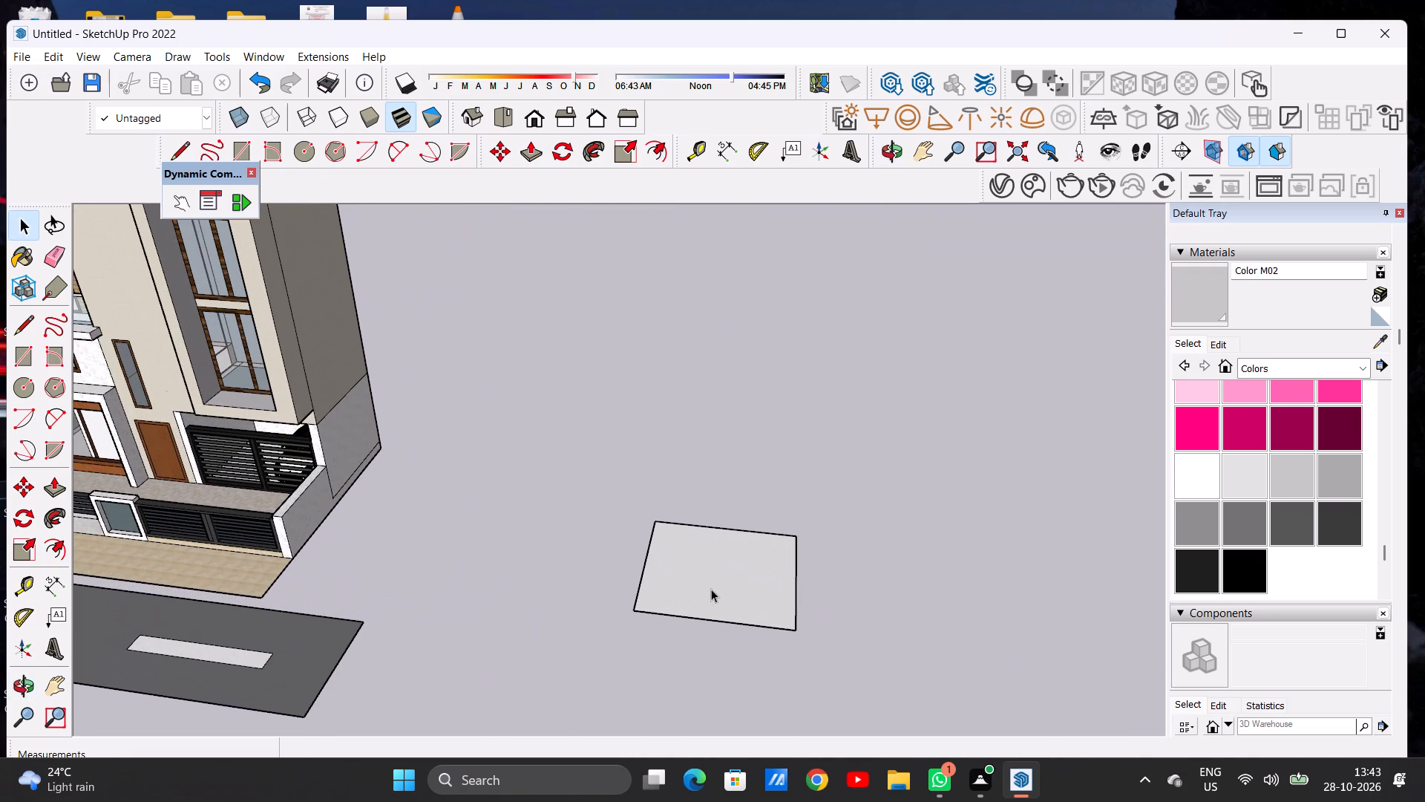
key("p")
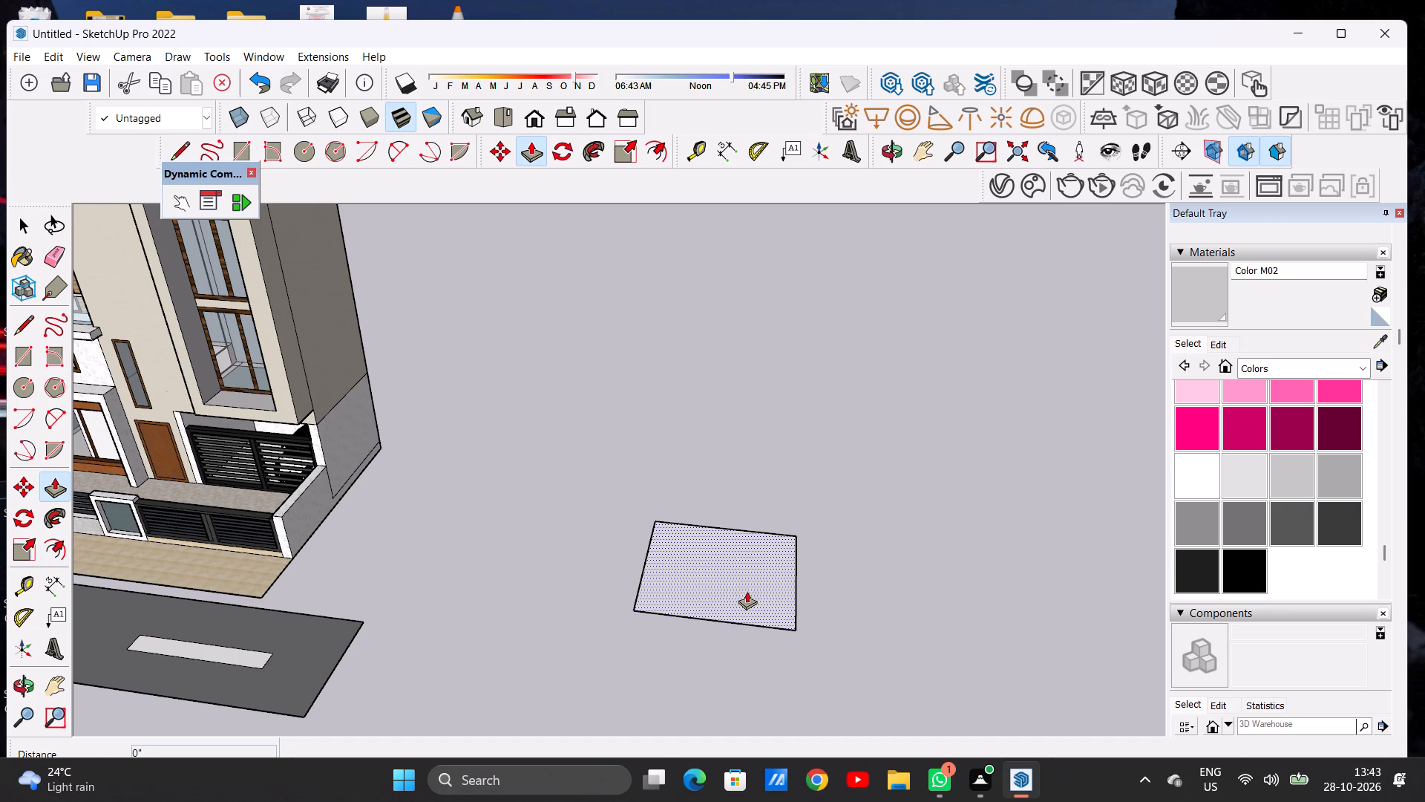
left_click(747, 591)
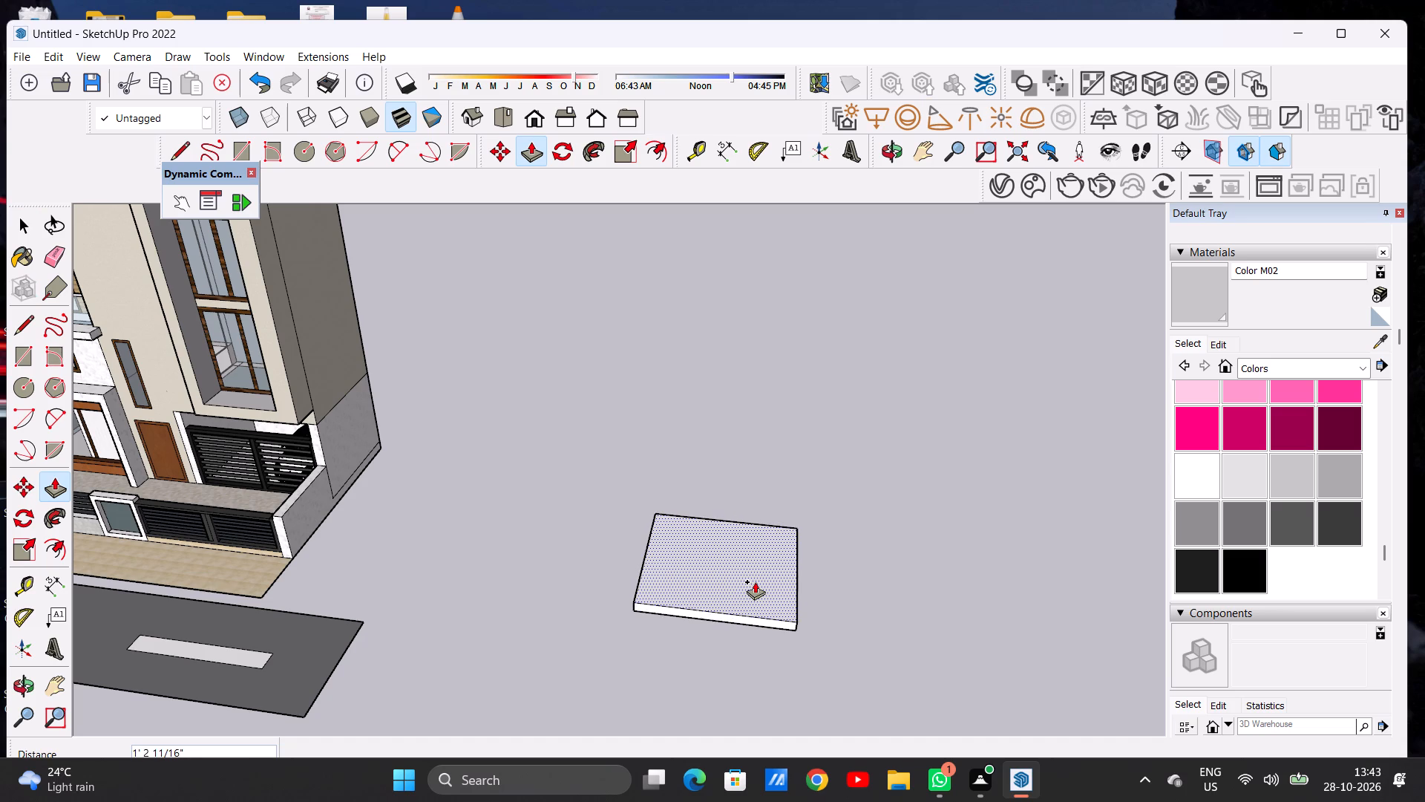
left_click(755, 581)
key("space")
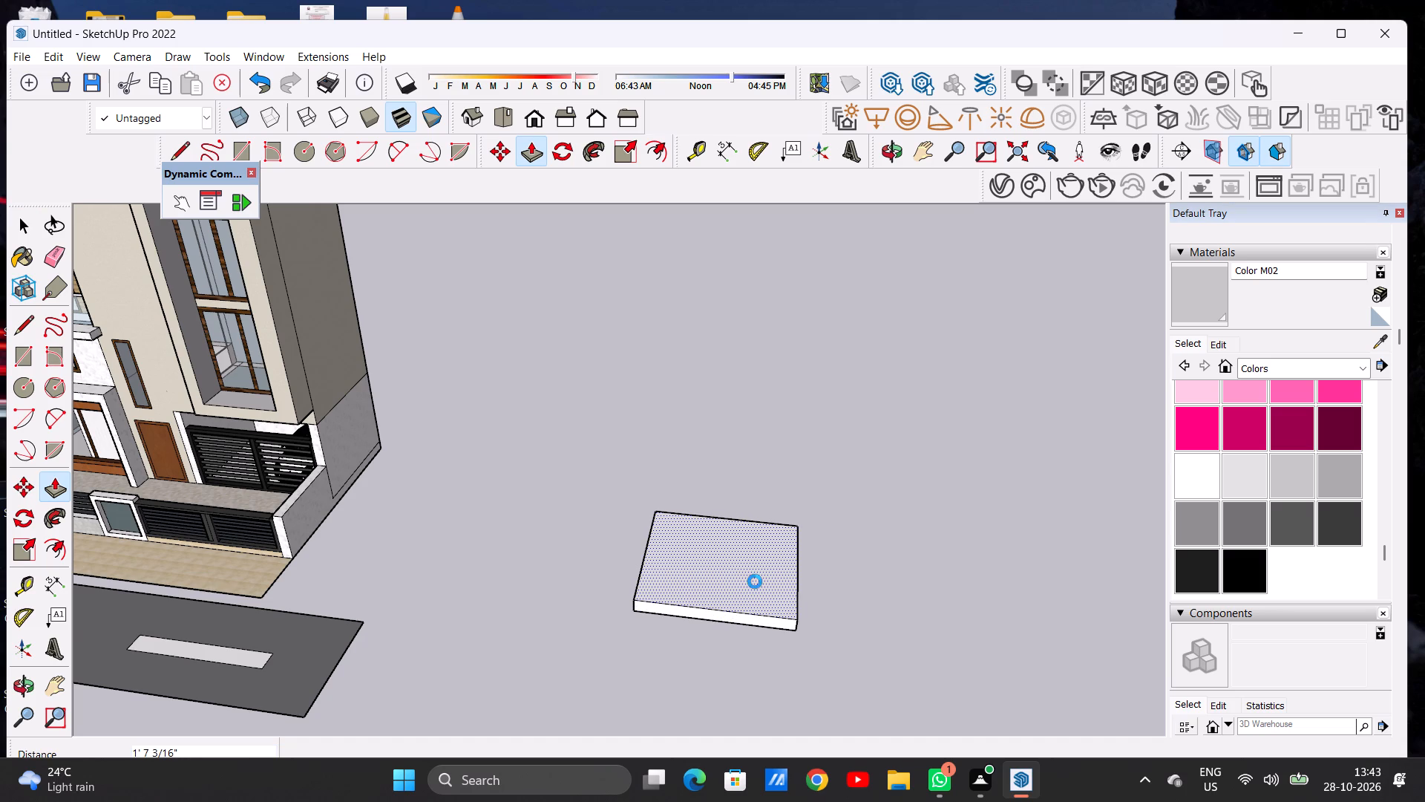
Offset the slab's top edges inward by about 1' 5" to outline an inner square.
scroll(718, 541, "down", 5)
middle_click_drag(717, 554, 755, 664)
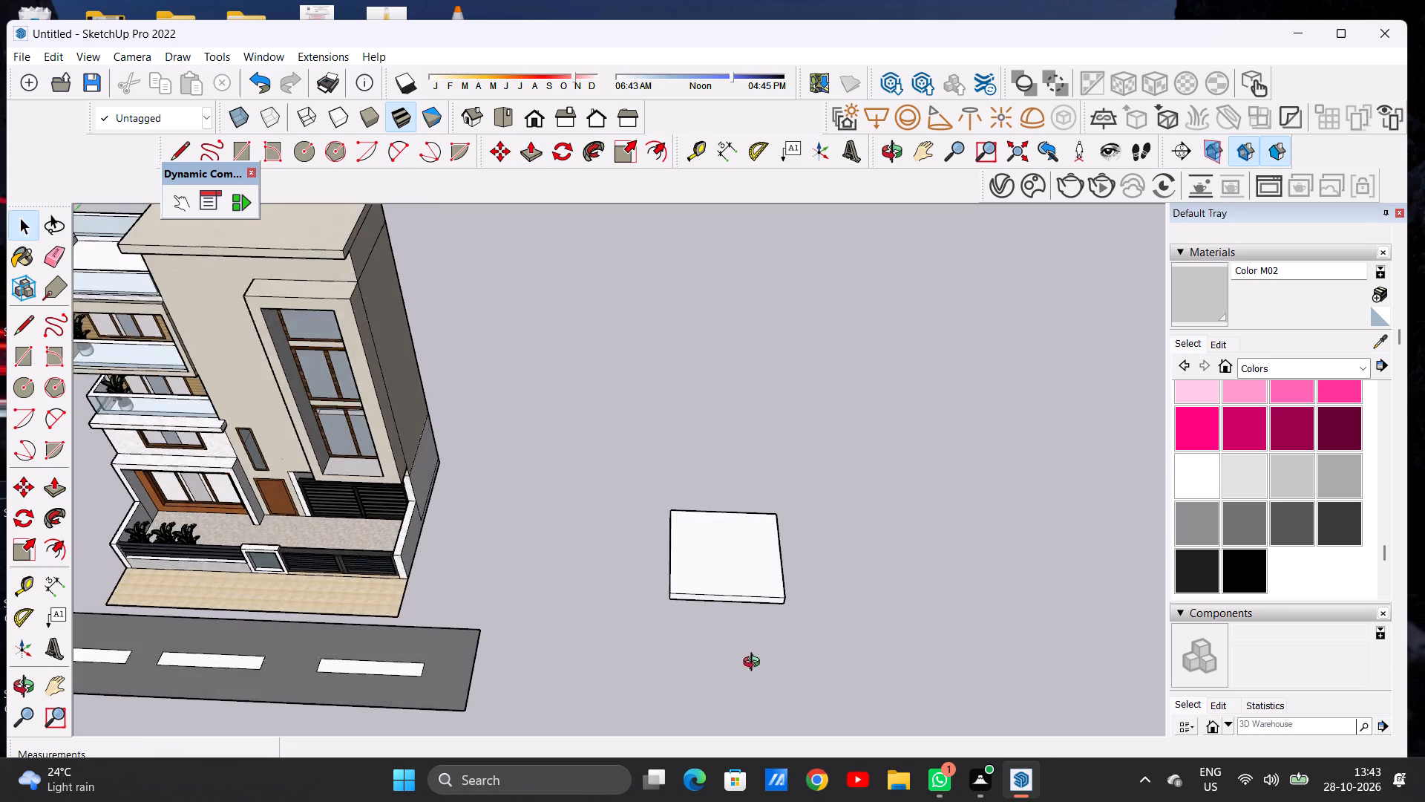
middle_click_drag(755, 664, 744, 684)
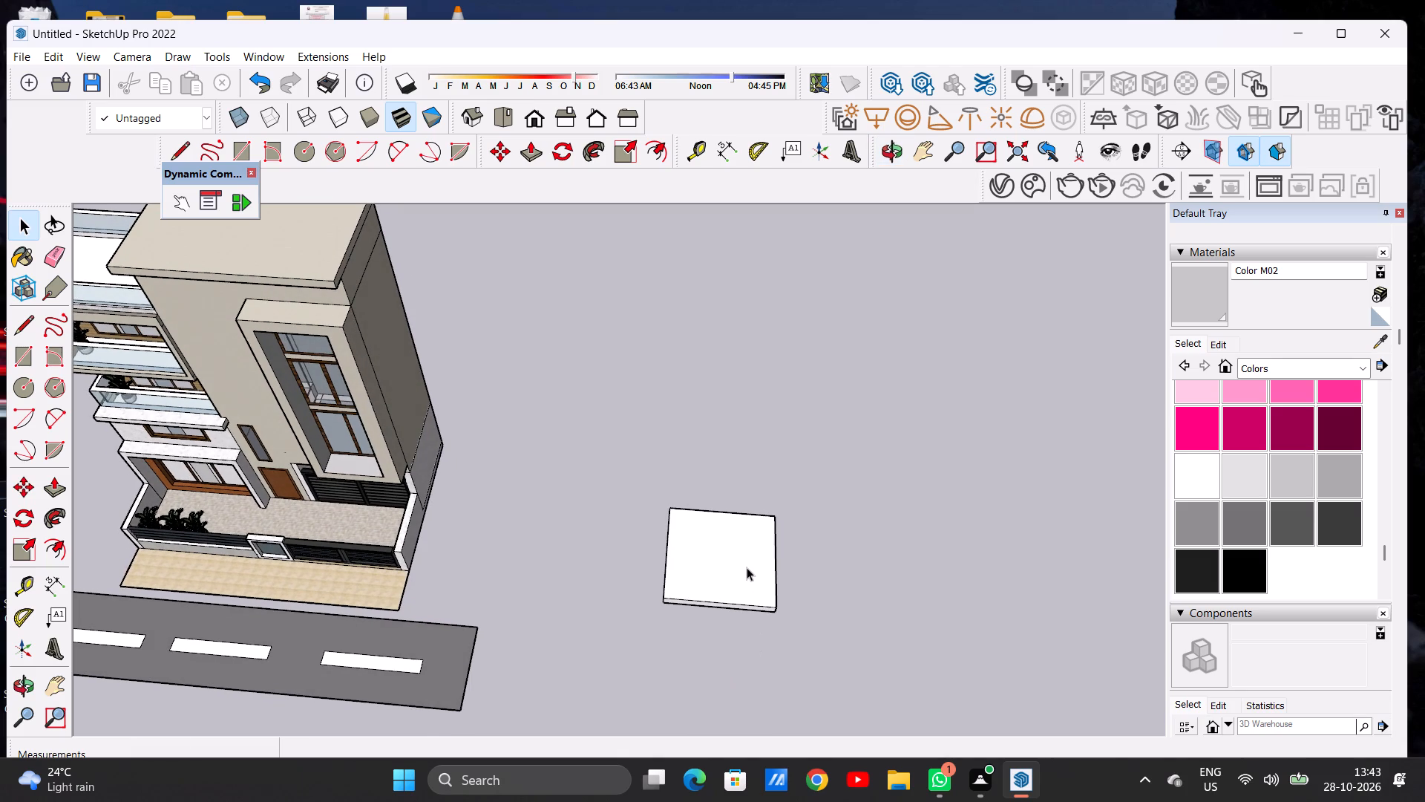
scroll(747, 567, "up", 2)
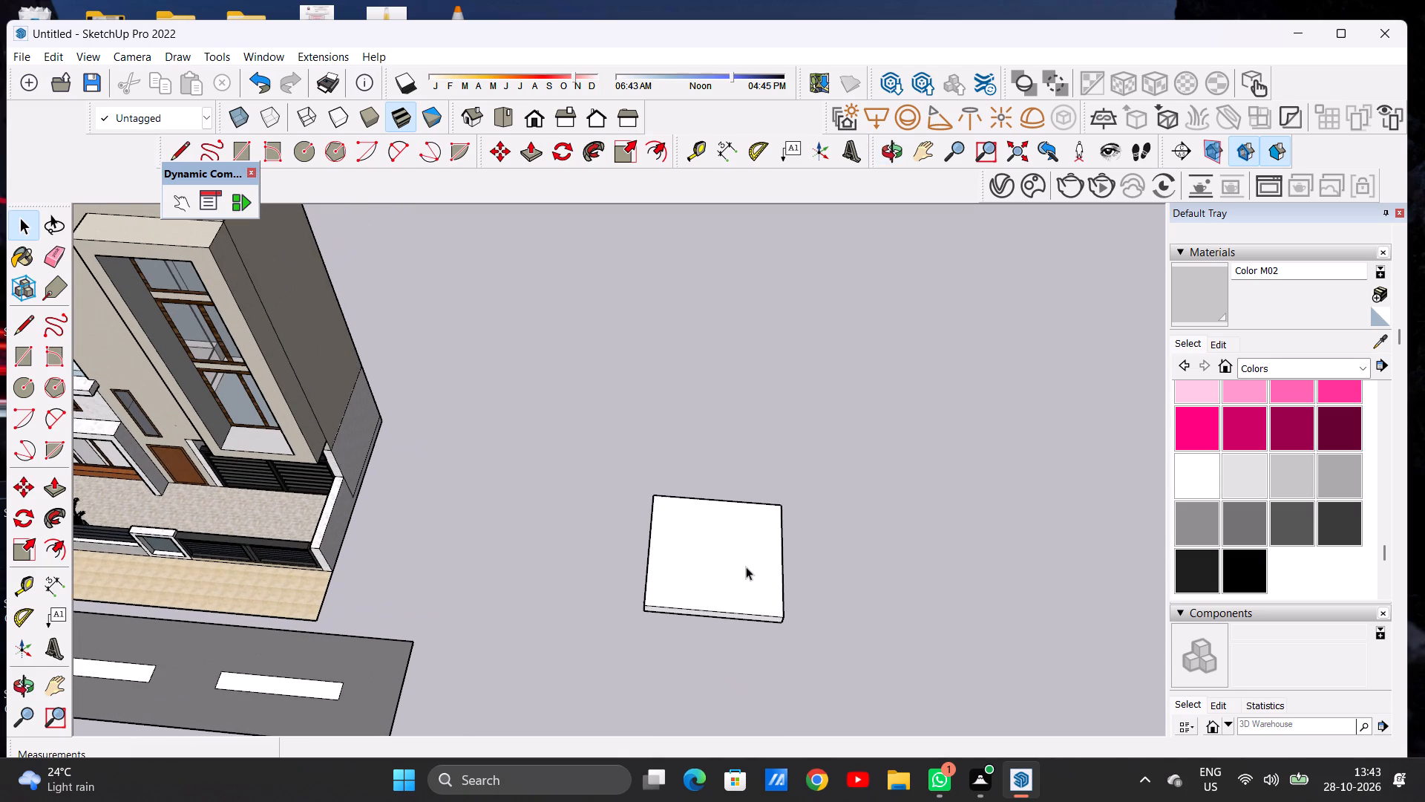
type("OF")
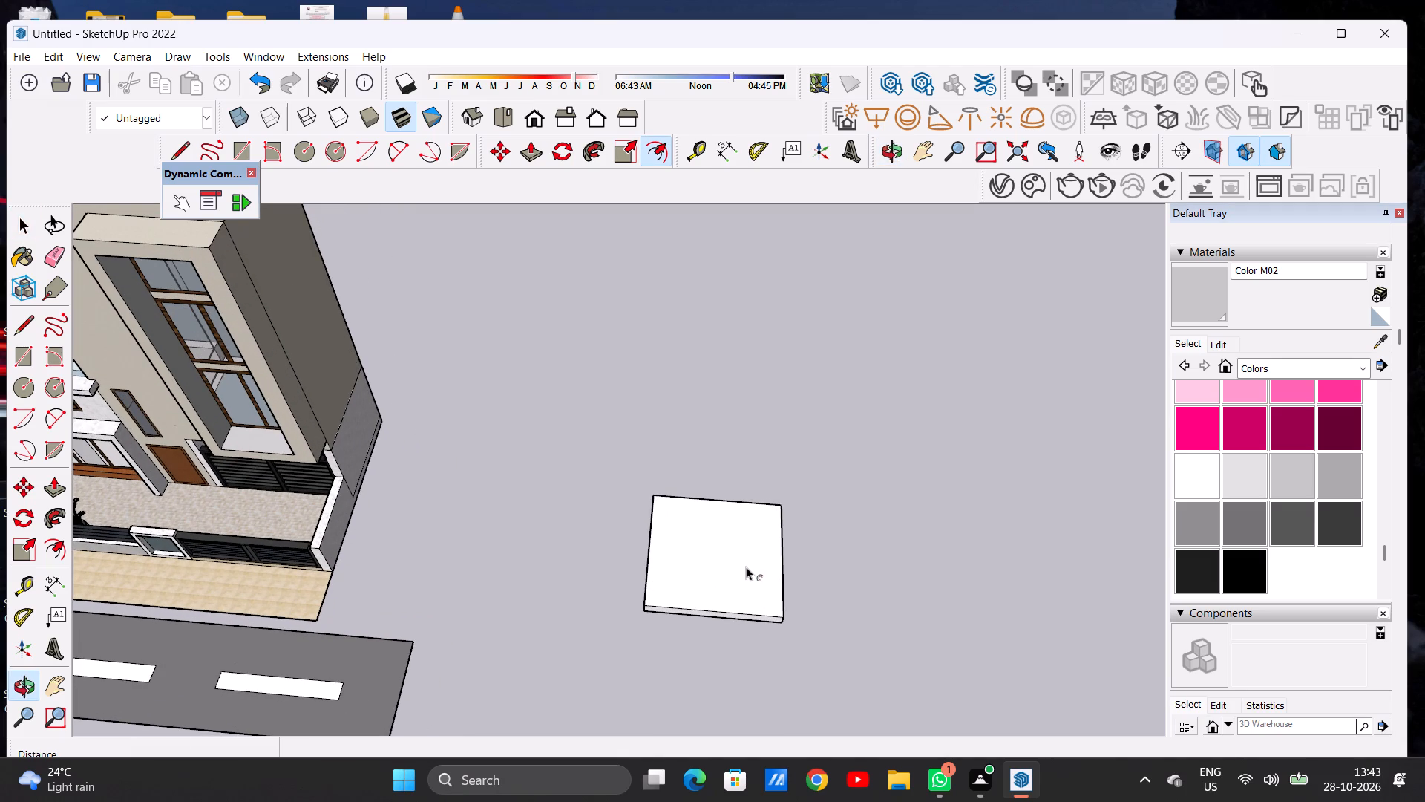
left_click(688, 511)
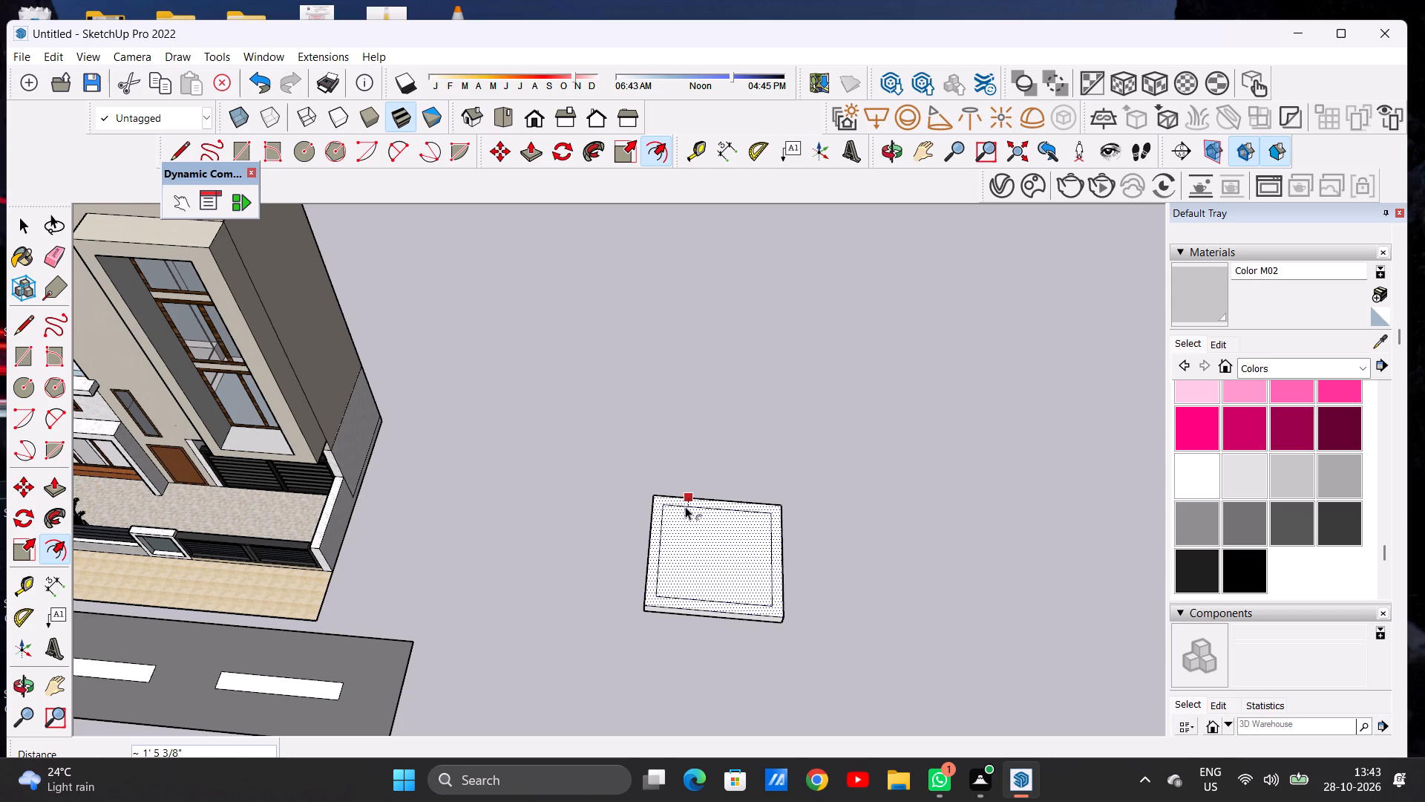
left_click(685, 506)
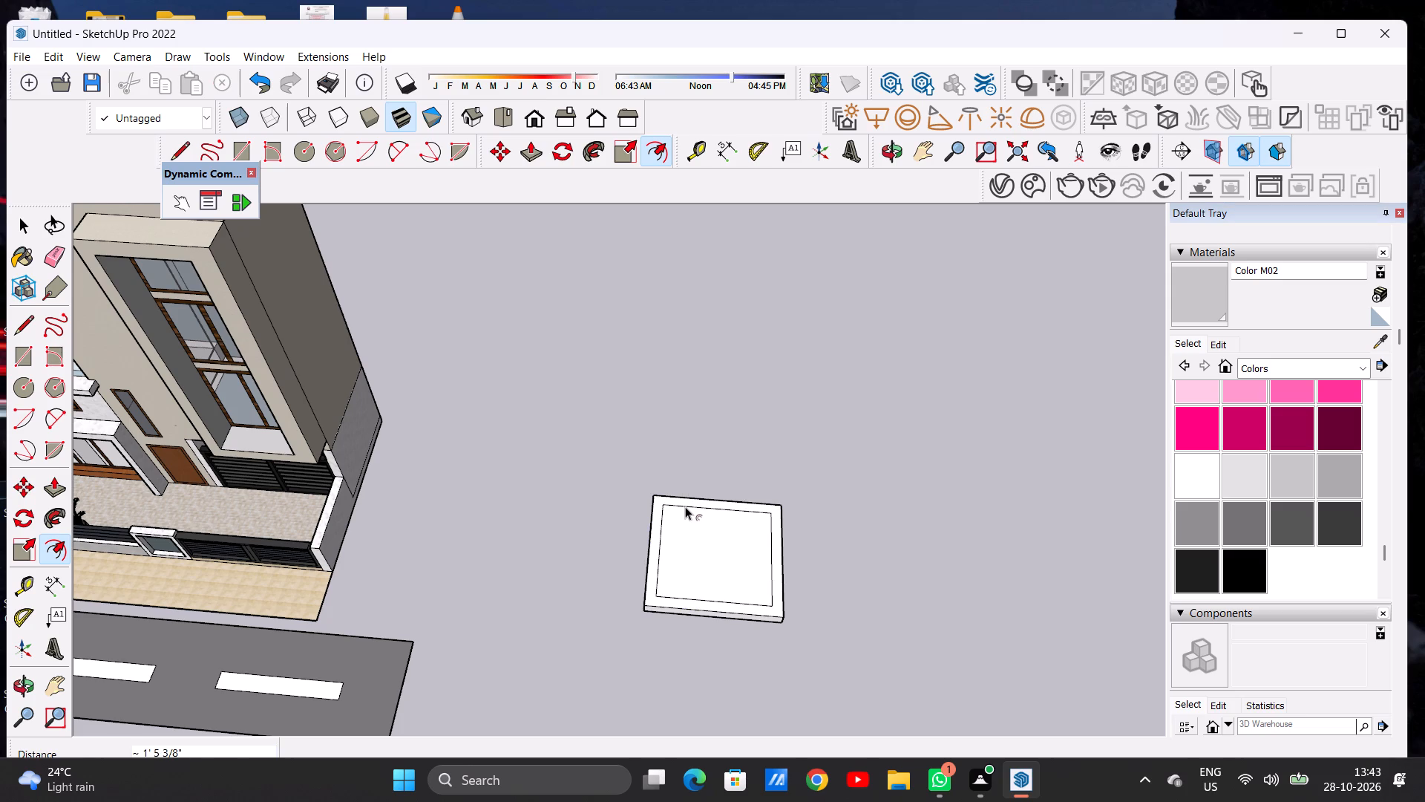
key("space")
Examine the slab and its offset outline up close, from directly above and at an angle.
scroll(708, 616, "up", 5)
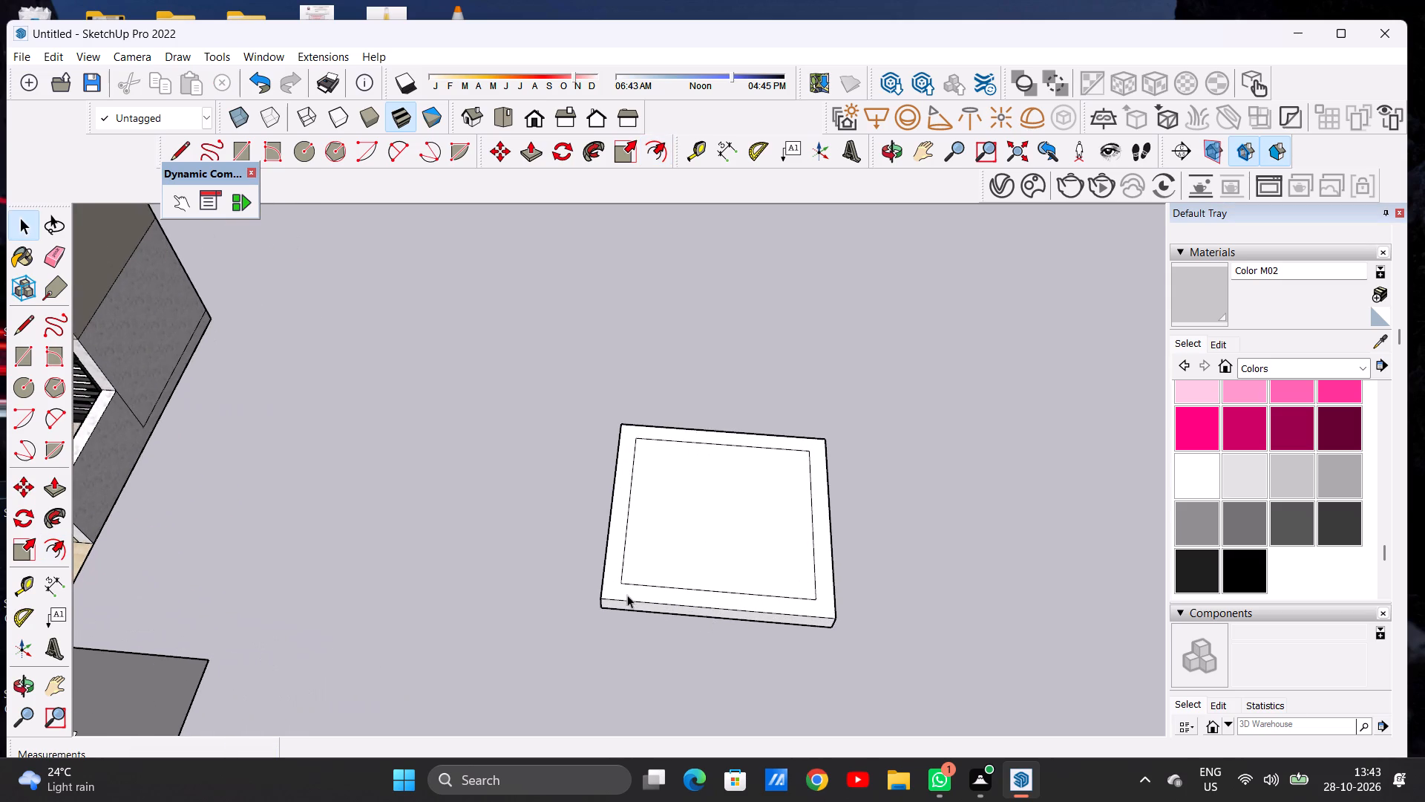
scroll(623, 590, "down", 6)
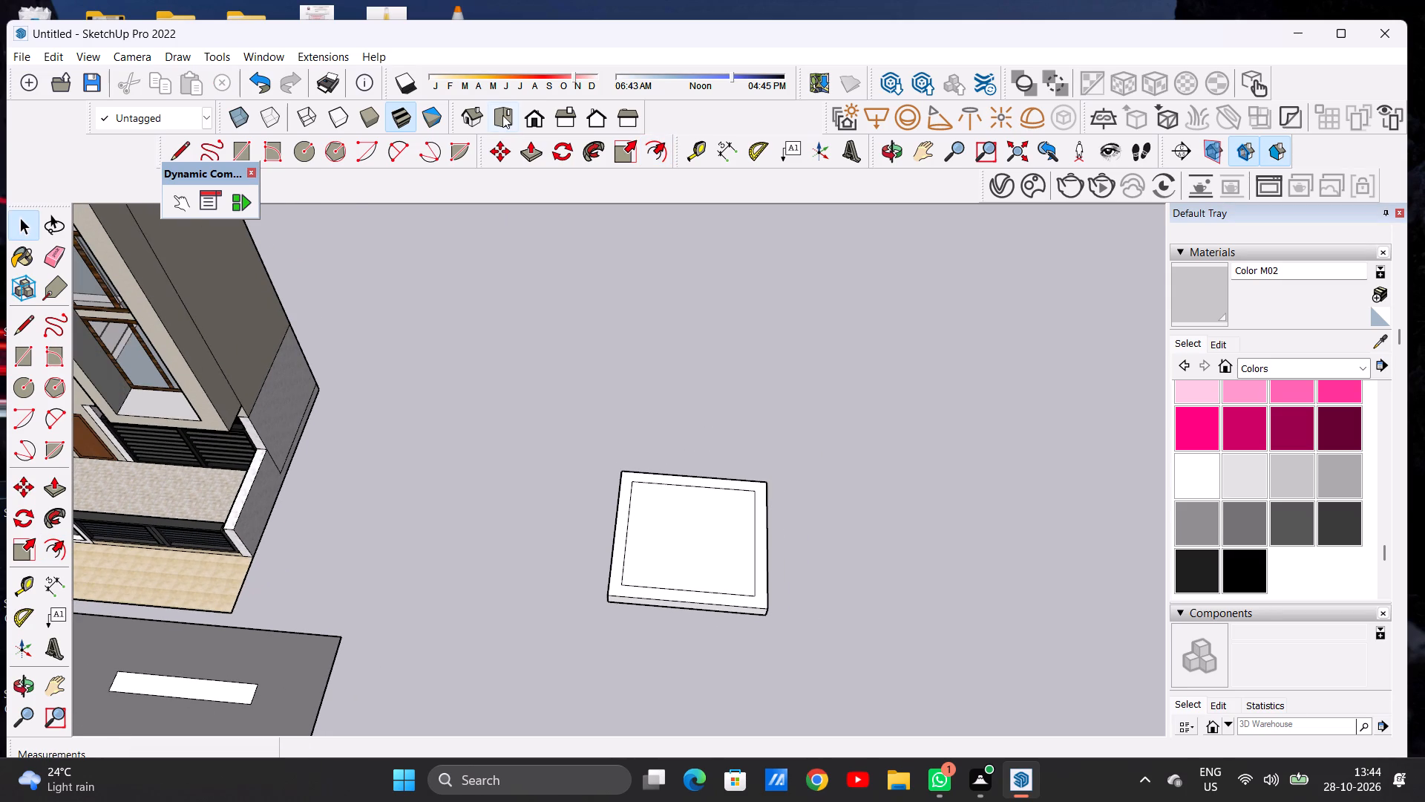
left_click(502, 115)
scroll(433, 489, "down", 5)
scroll(767, 501, "up", 3)
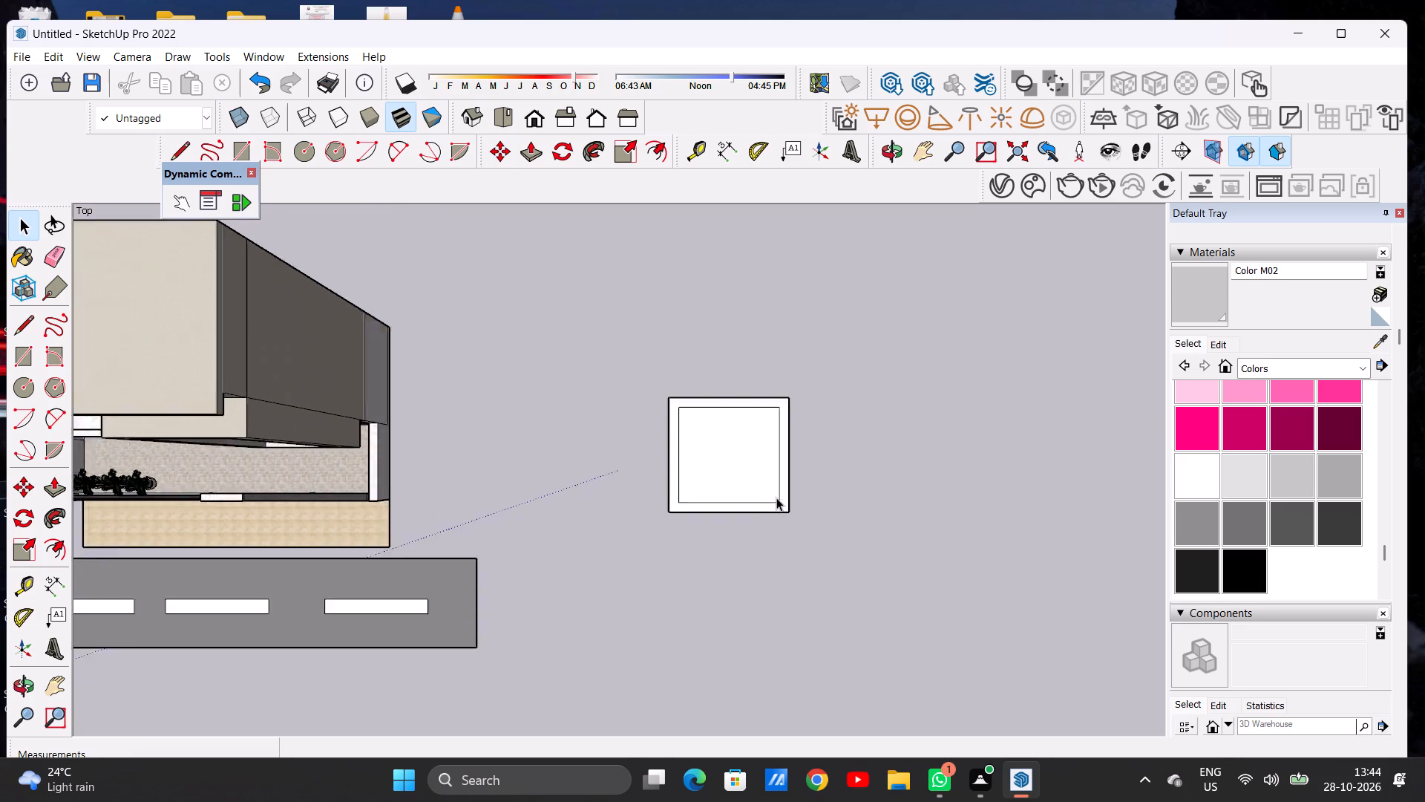
scroll(776, 498, "up", 4)
middle_click_drag(748, 541, 747, 377)
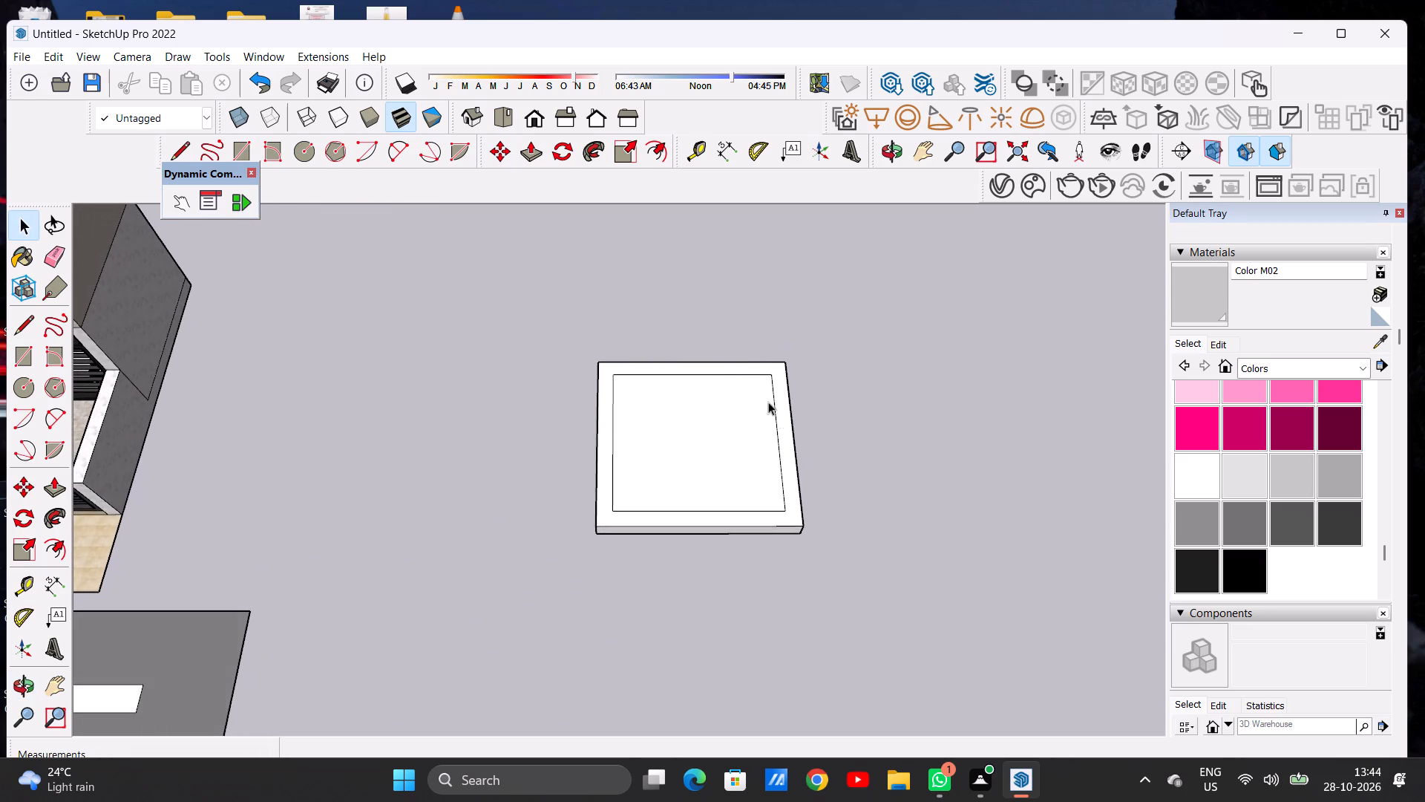
scroll(780, 416, "up", 2)
middle_click_drag(760, 529, 764, 420)
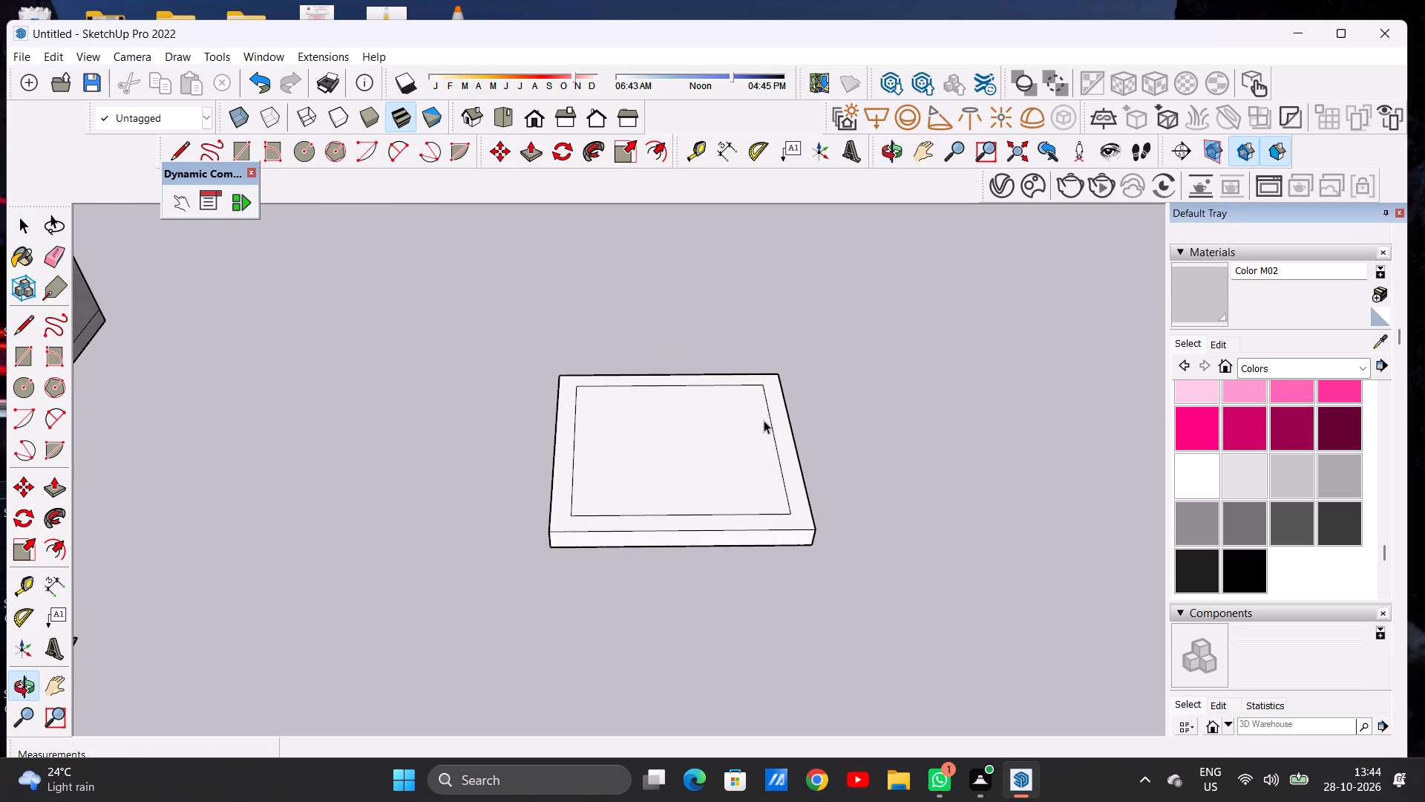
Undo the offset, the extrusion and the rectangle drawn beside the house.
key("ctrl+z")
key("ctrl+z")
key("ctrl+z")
View the whole house and road in the standard top and front views.
scroll(742, 515, "down", 7)
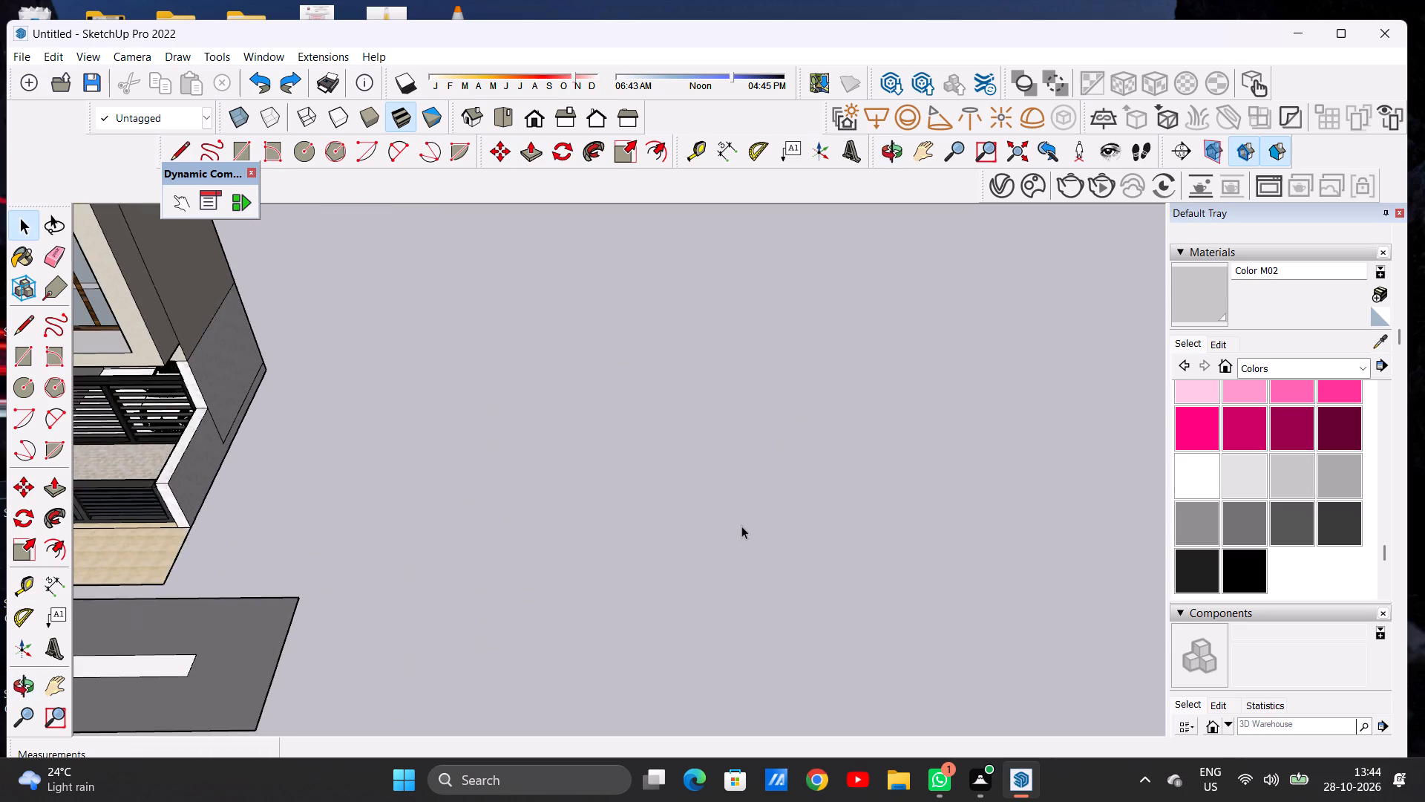
scroll(741, 526, "down", 16)
left_click(507, 120)
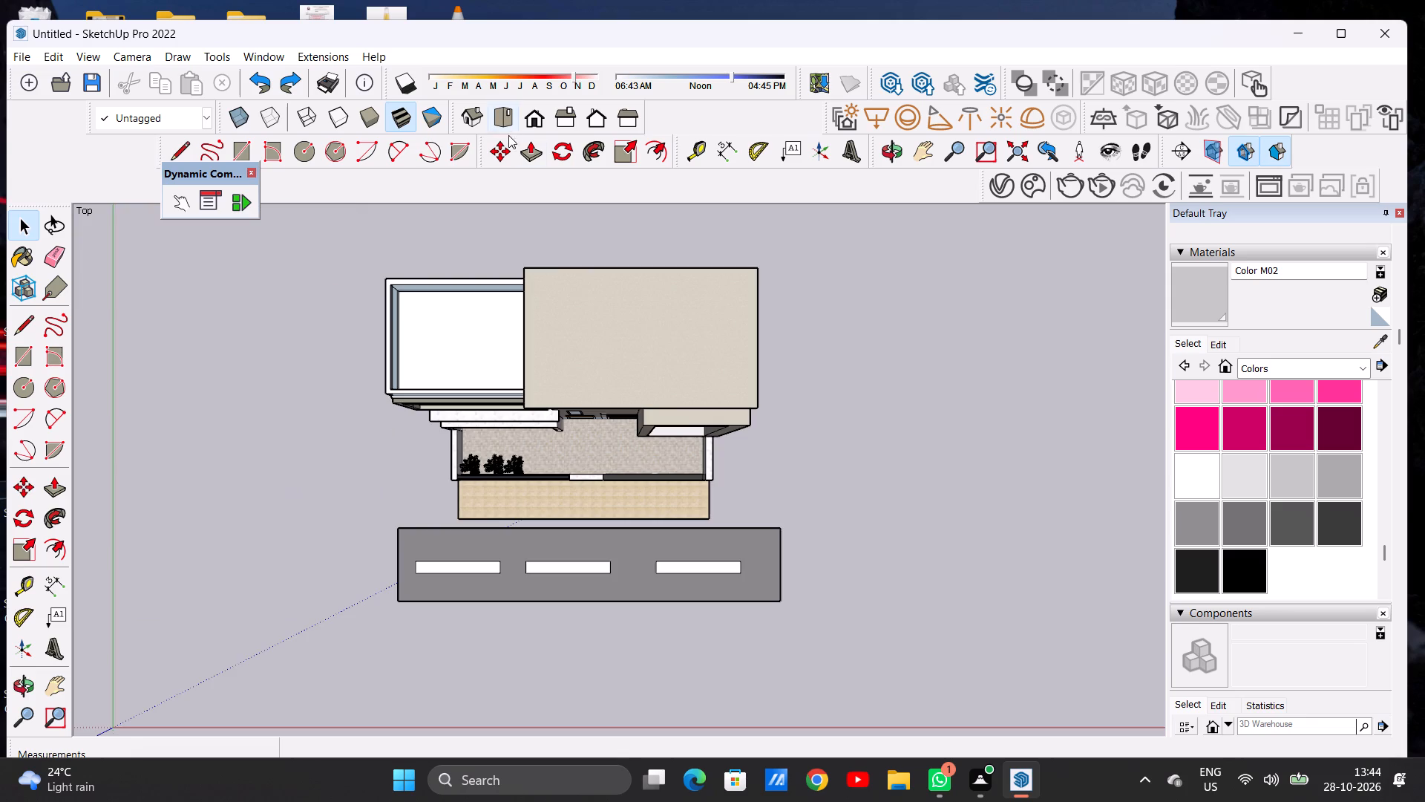
left_click(532, 120)
scroll(379, 241, "down", 4)
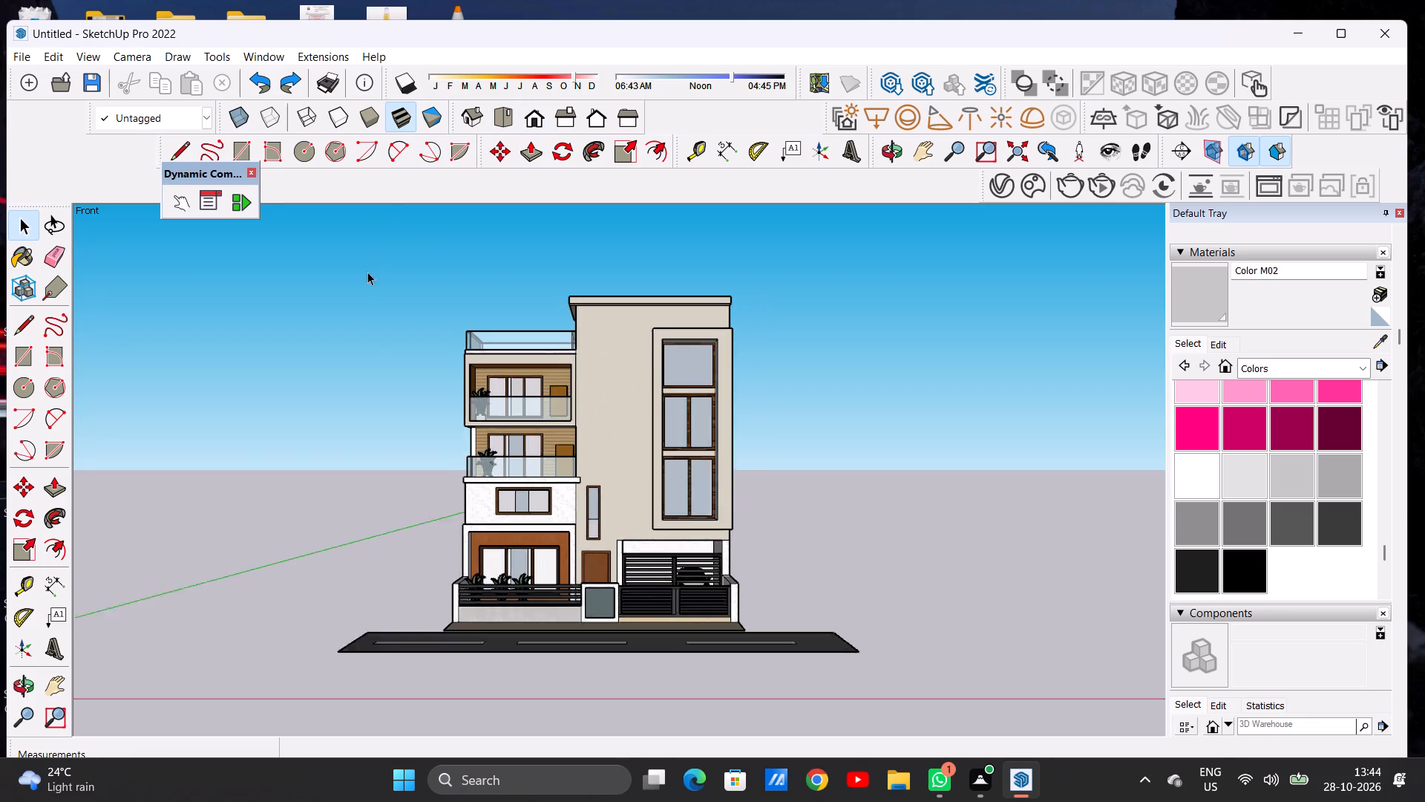
scroll(367, 272, "down", 1)
scroll(504, 522, "down", 5)
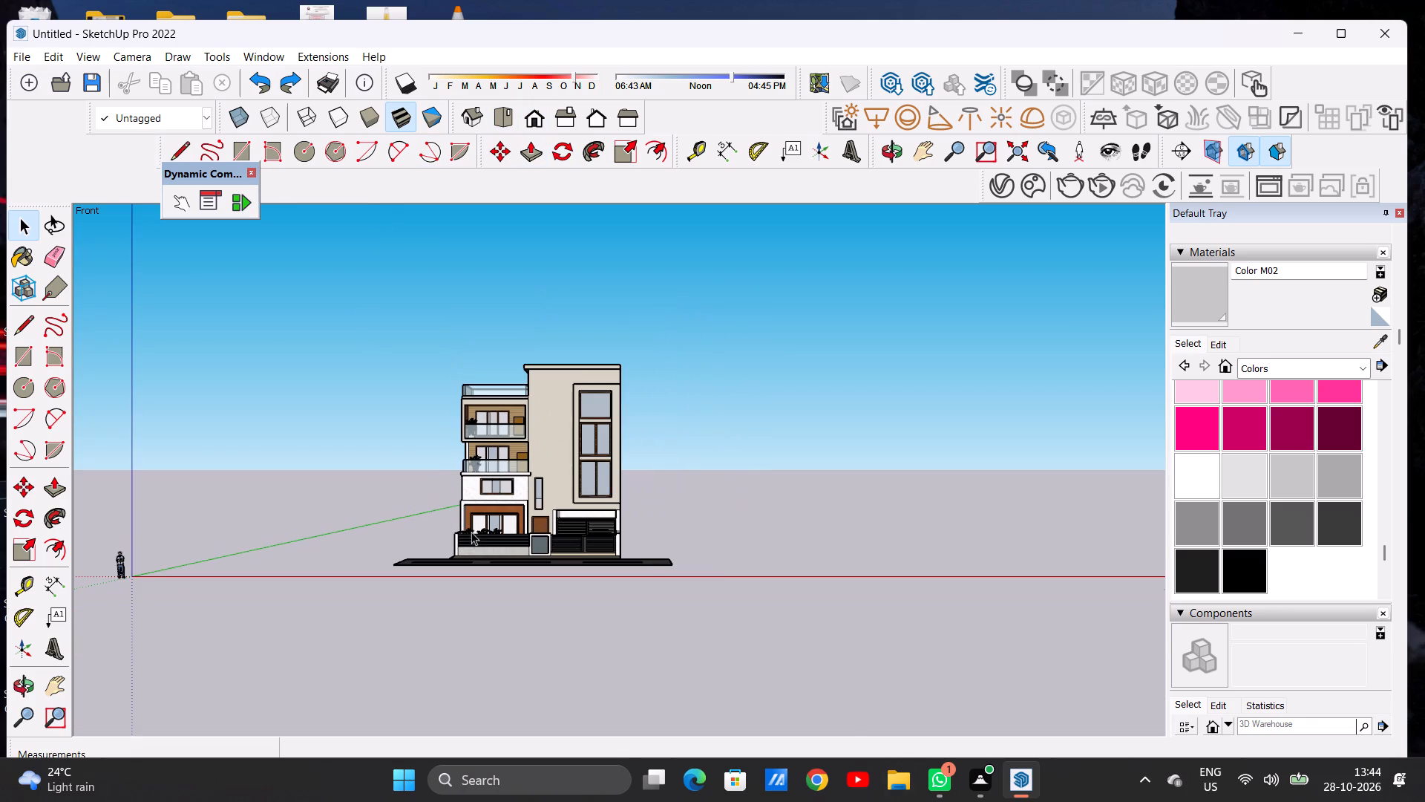
Examine the house and road from the front, at an angle and in the standard top view.
scroll(958, 561, "up", 5)
middle_click_drag(889, 552, 891, 574)
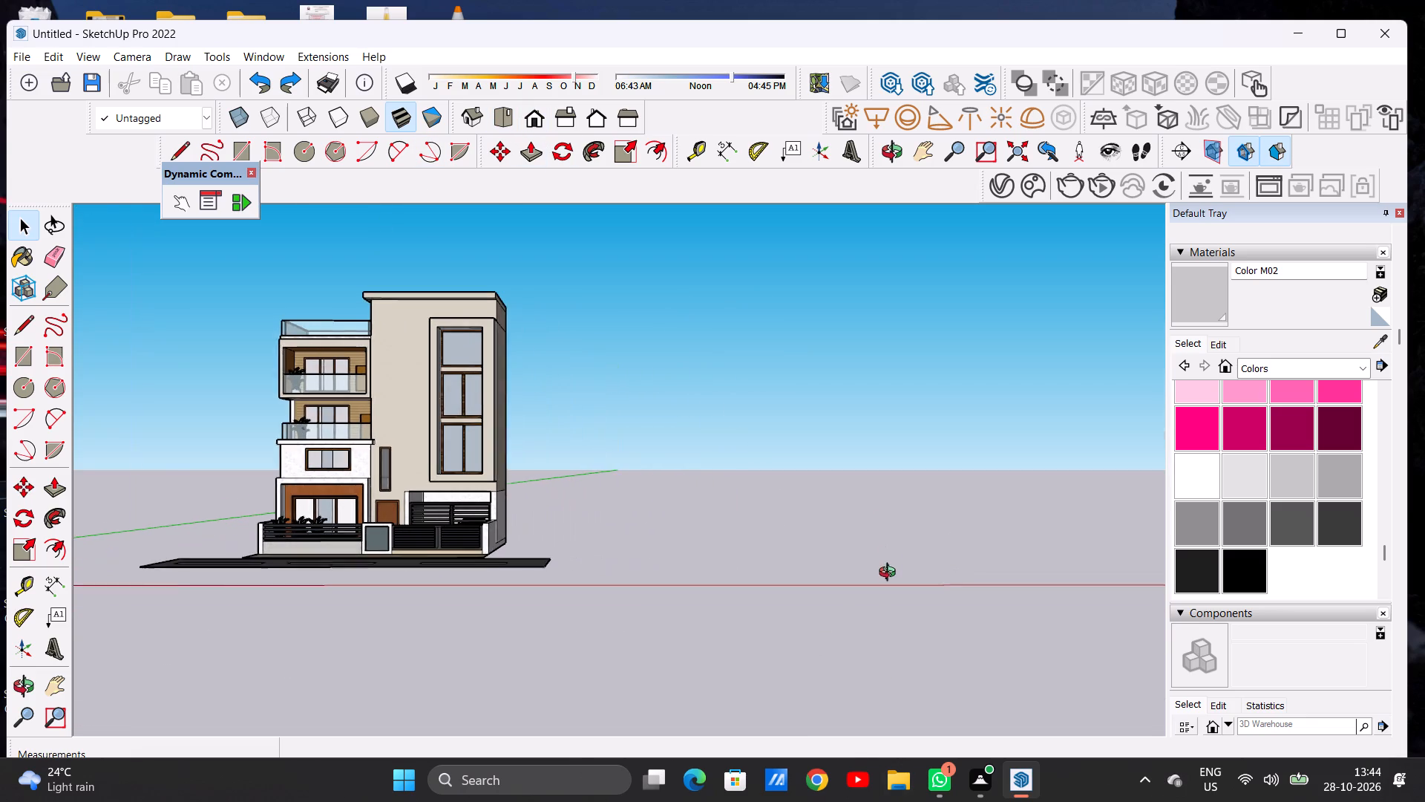
middle_click_drag(891, 574, 883, 672)
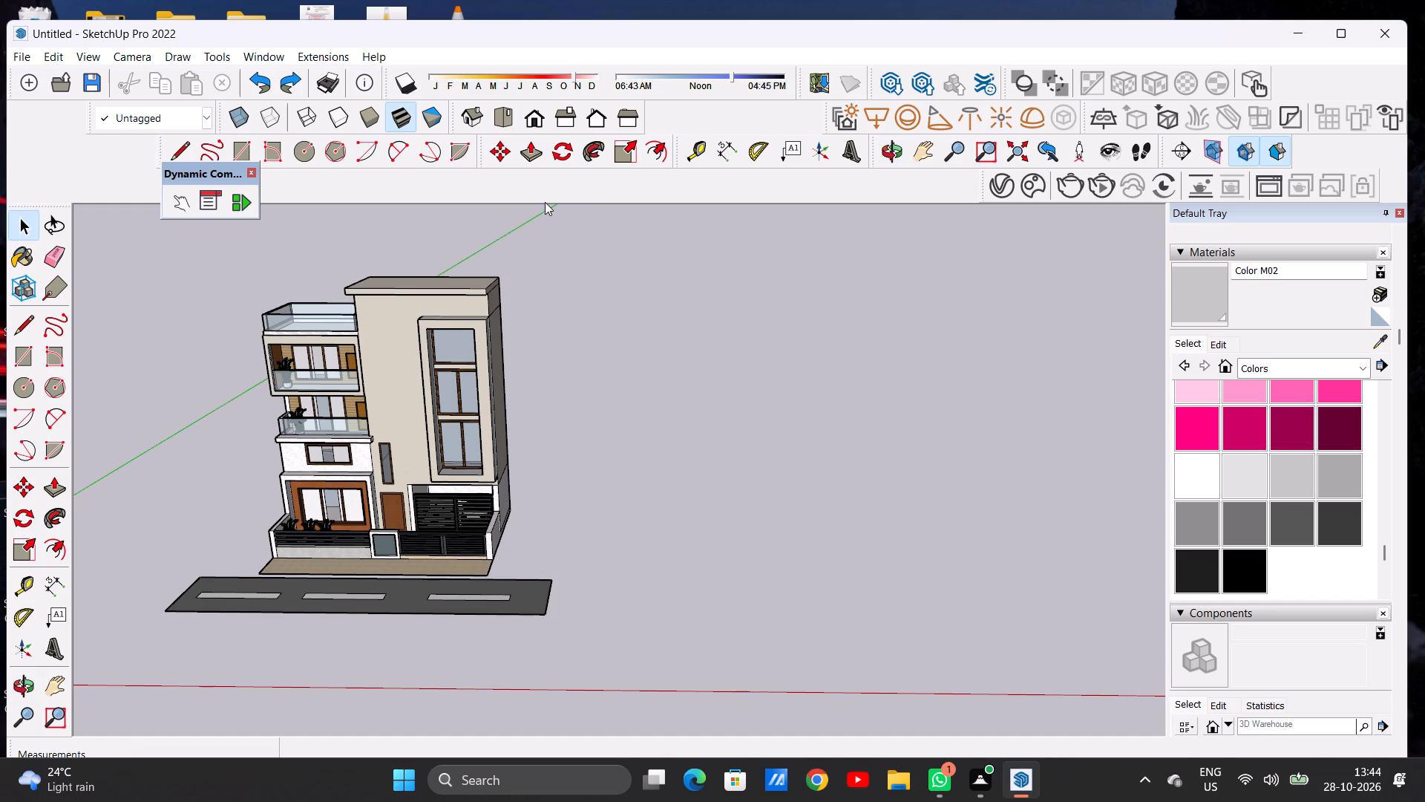
left_click(500, 115)
scroll(520, 515, "down", 5)
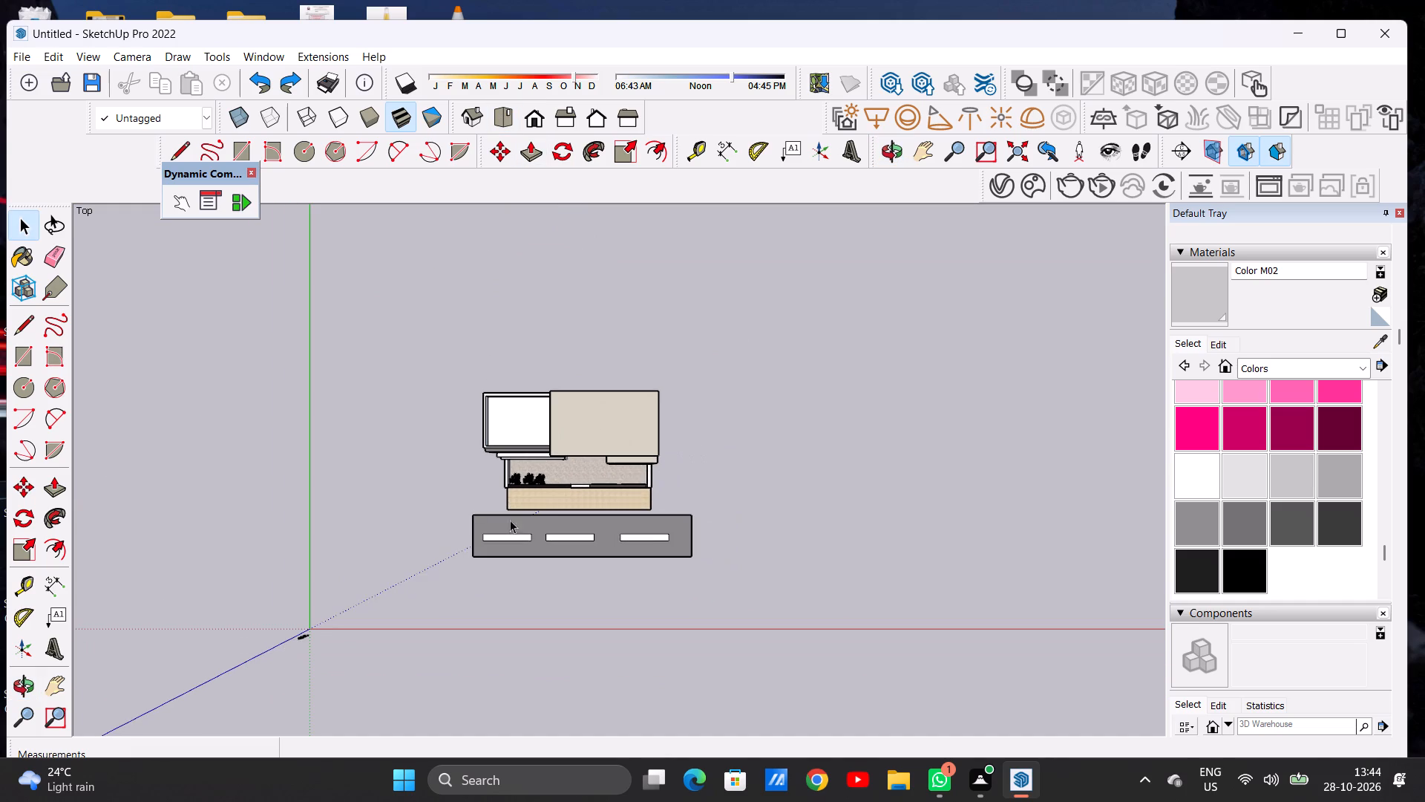
scroll(972, 528, "up", 7)
middle_click_drag(853, 573, 846, 399)
middle_click_drag(848, 596, 849, 483)
scroll(704, 574, "up", 4)
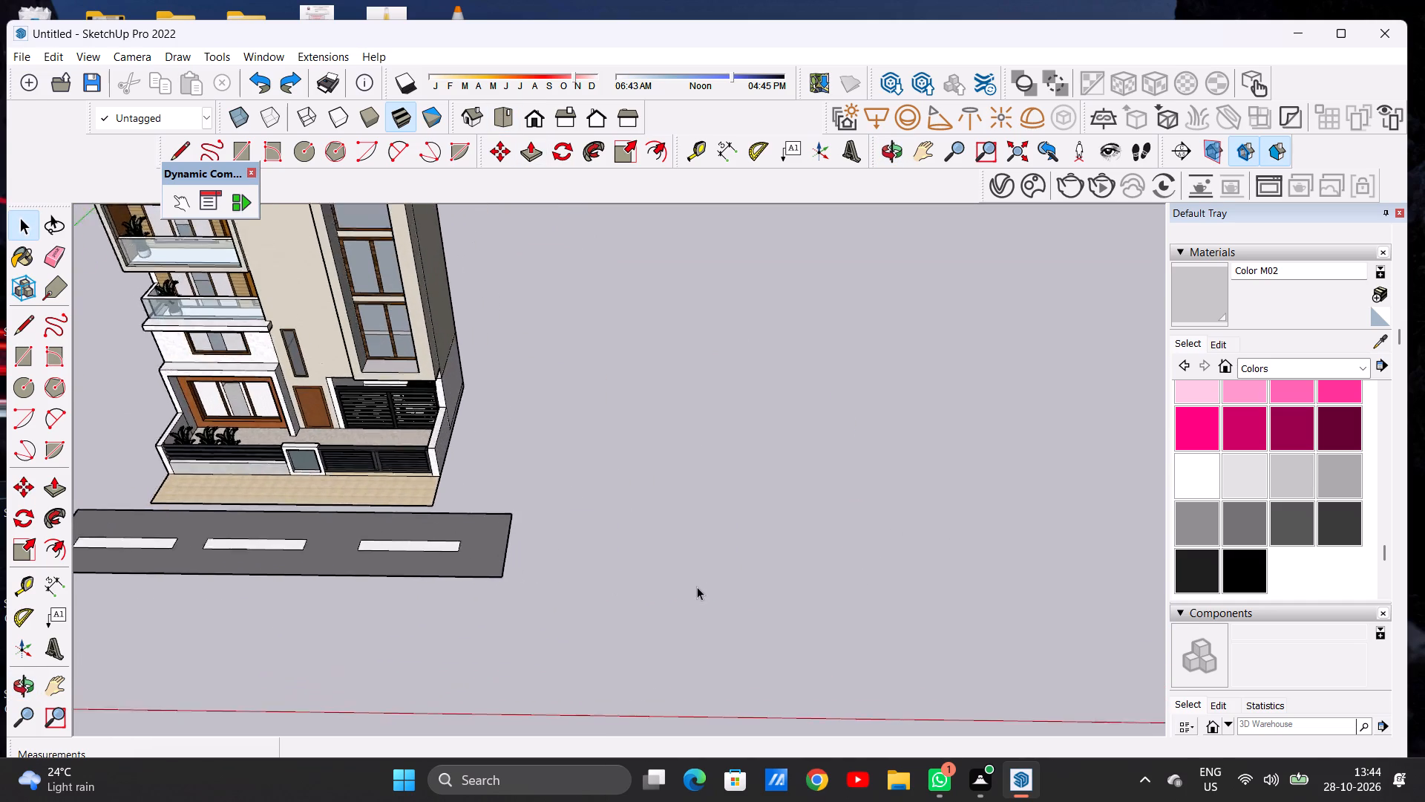
Draw a rectangle about 49' 11" by 29' 8" on the ground beside the house and road.
scroll(697, 587, "up", 1)
key("r")
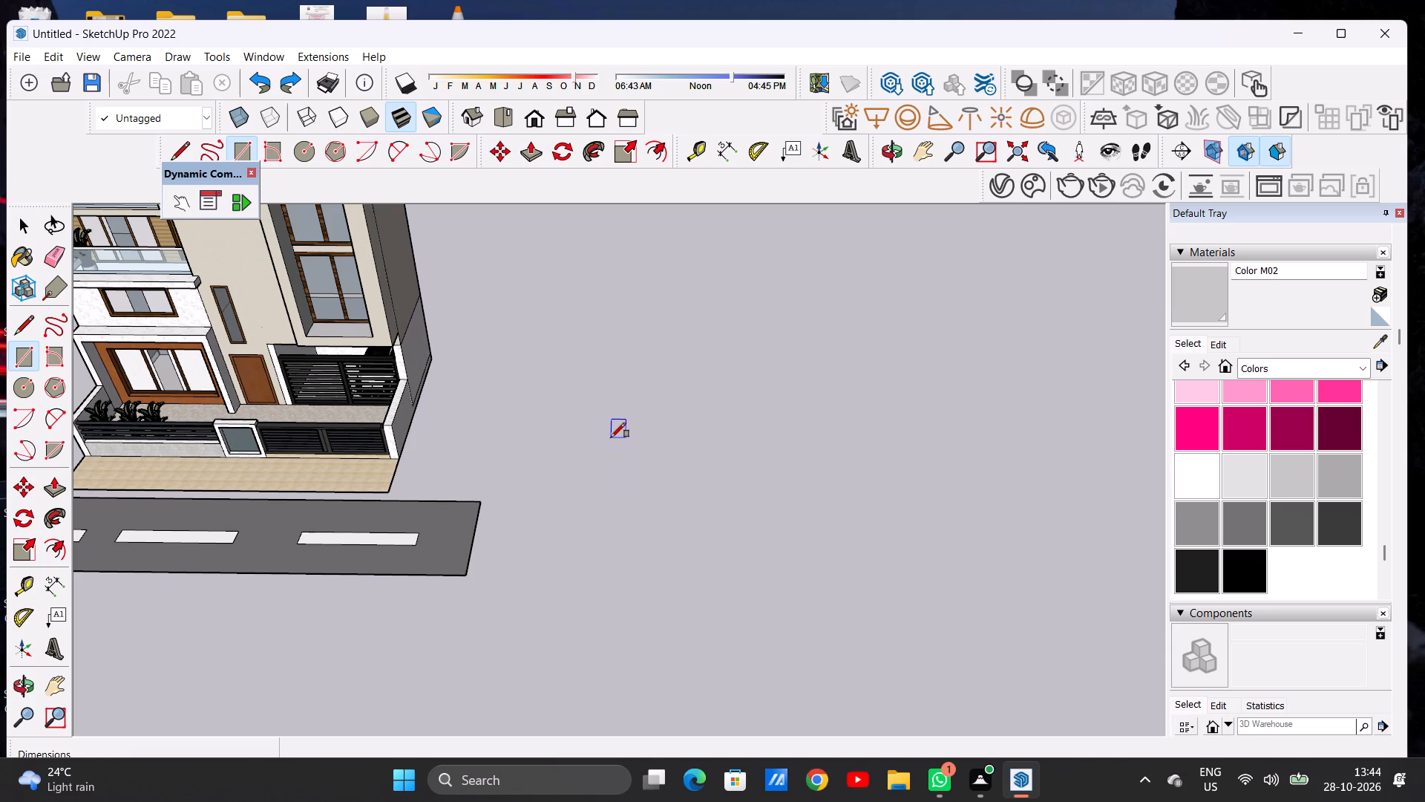
left_click(620, 408)
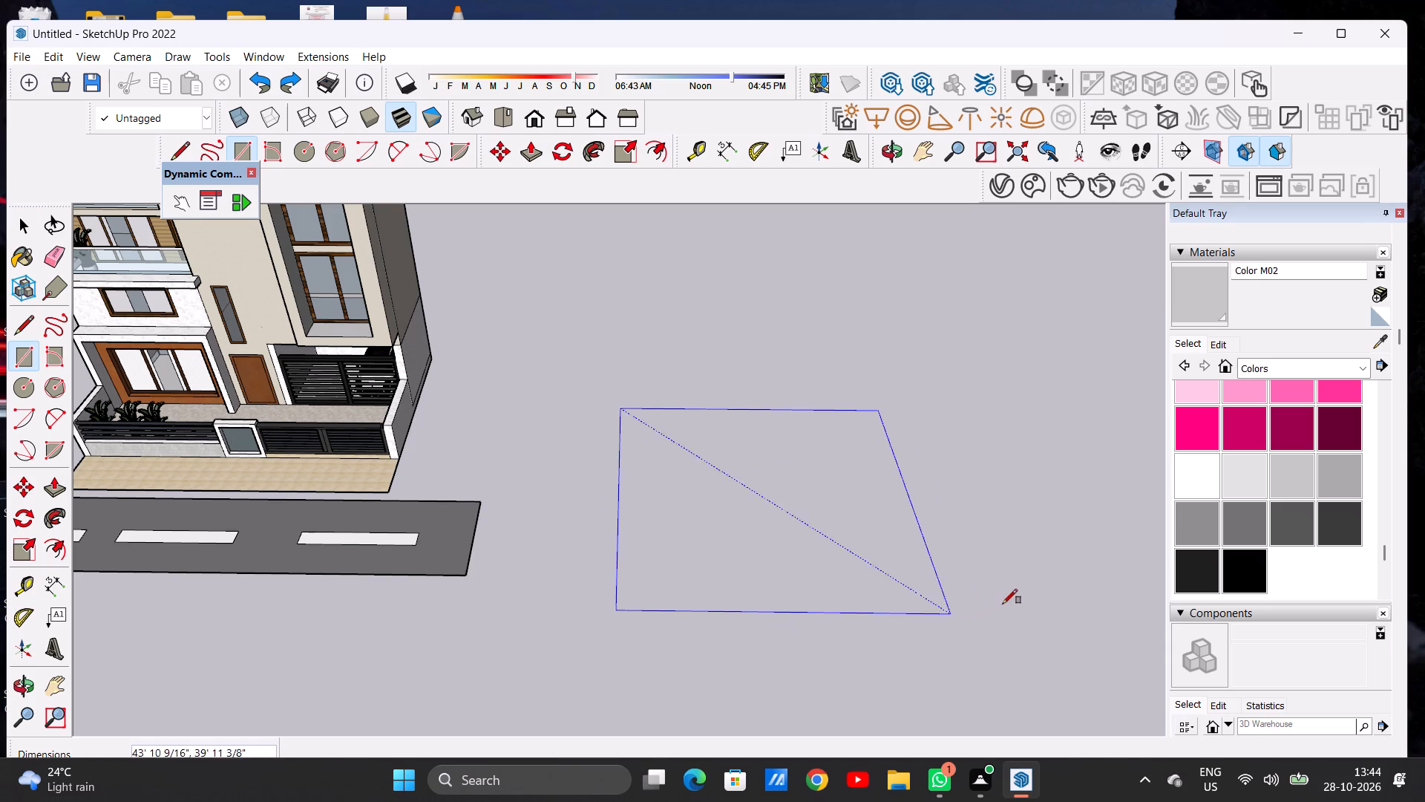
left_click(997, 549)
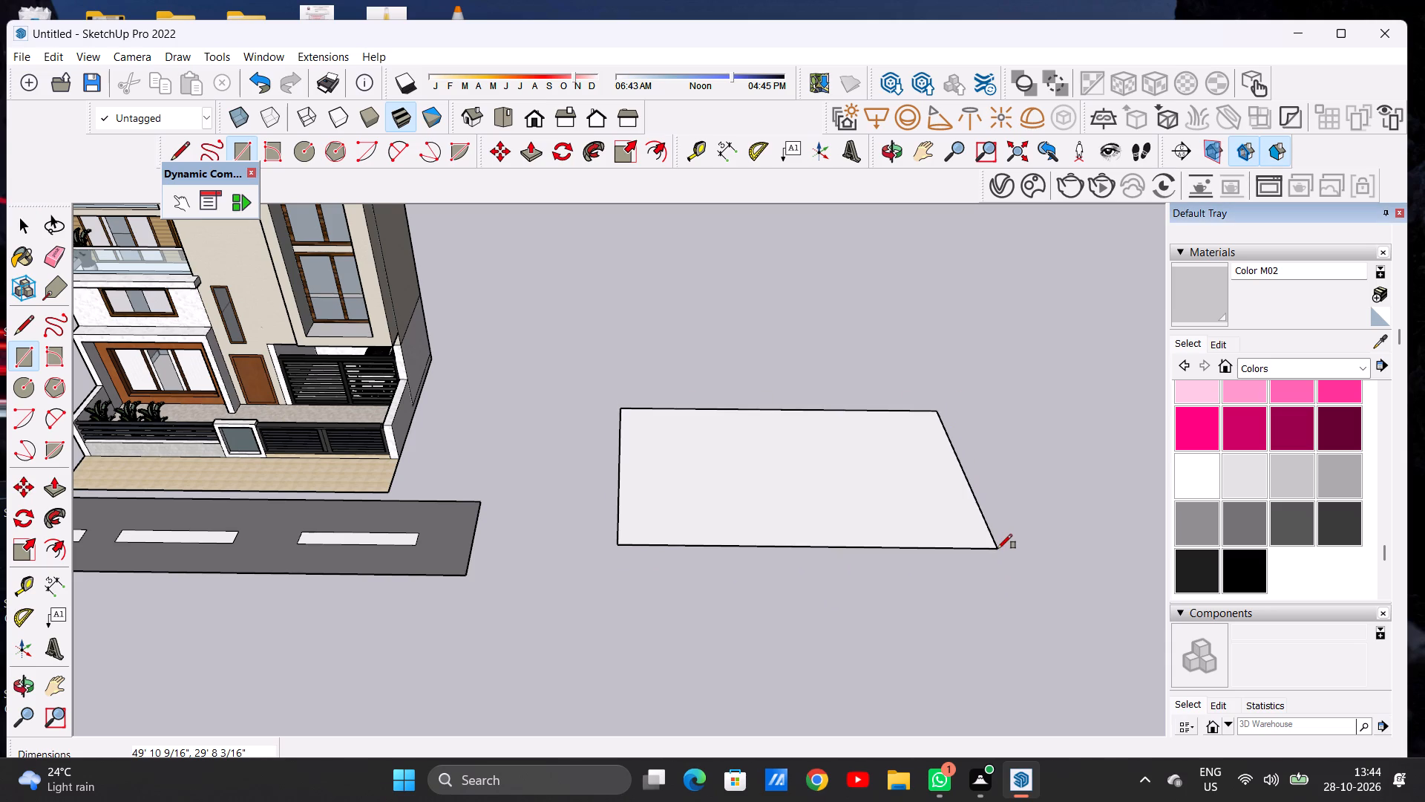
key("space")
Extrude the rectangle upward about 1' 10" into a slab.
scroll(592, 556, "down", 5)
middle_click_drag(709, 568, 711, 540)
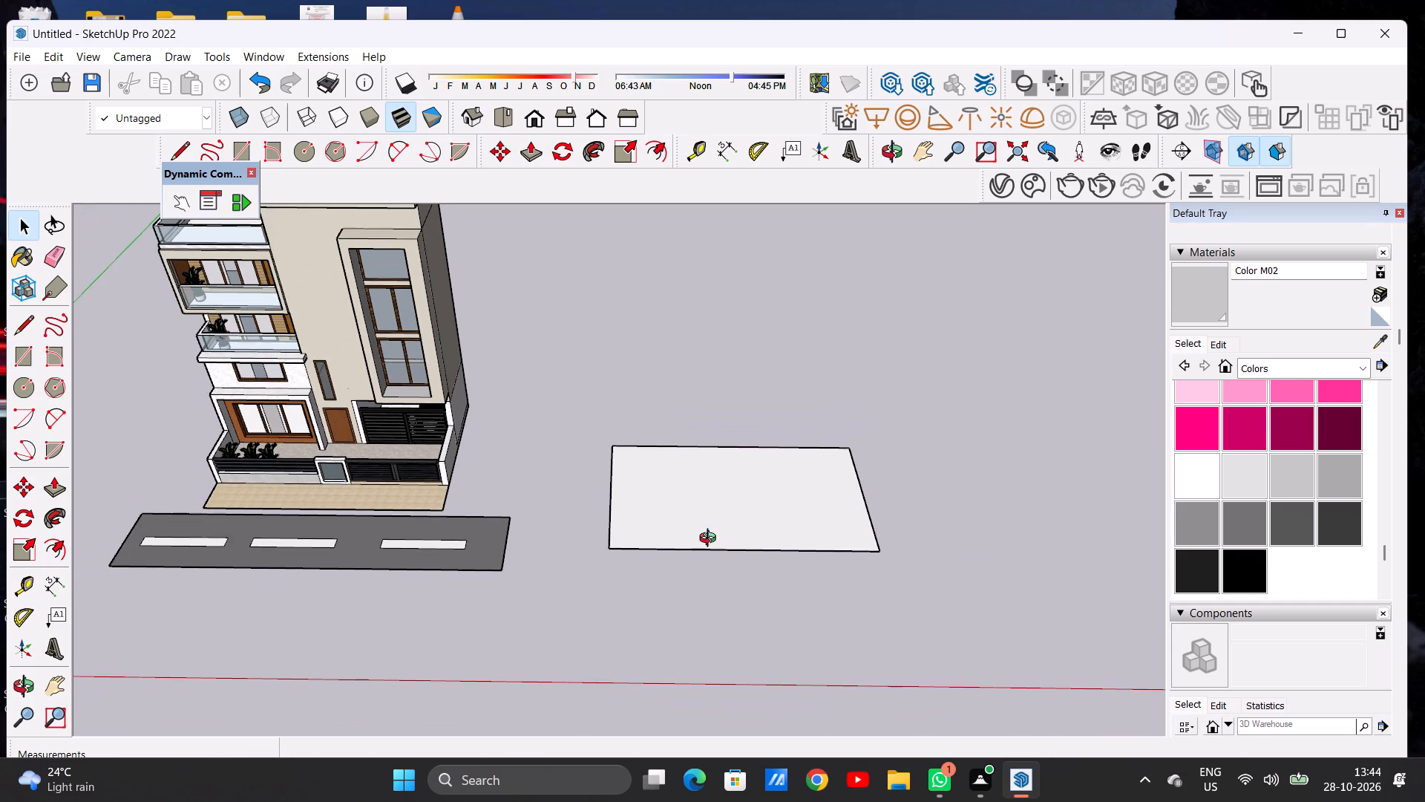
middle_click_drag(711, 540, 712, 504)
scroll(840, 502, "up", 3)
key("p")
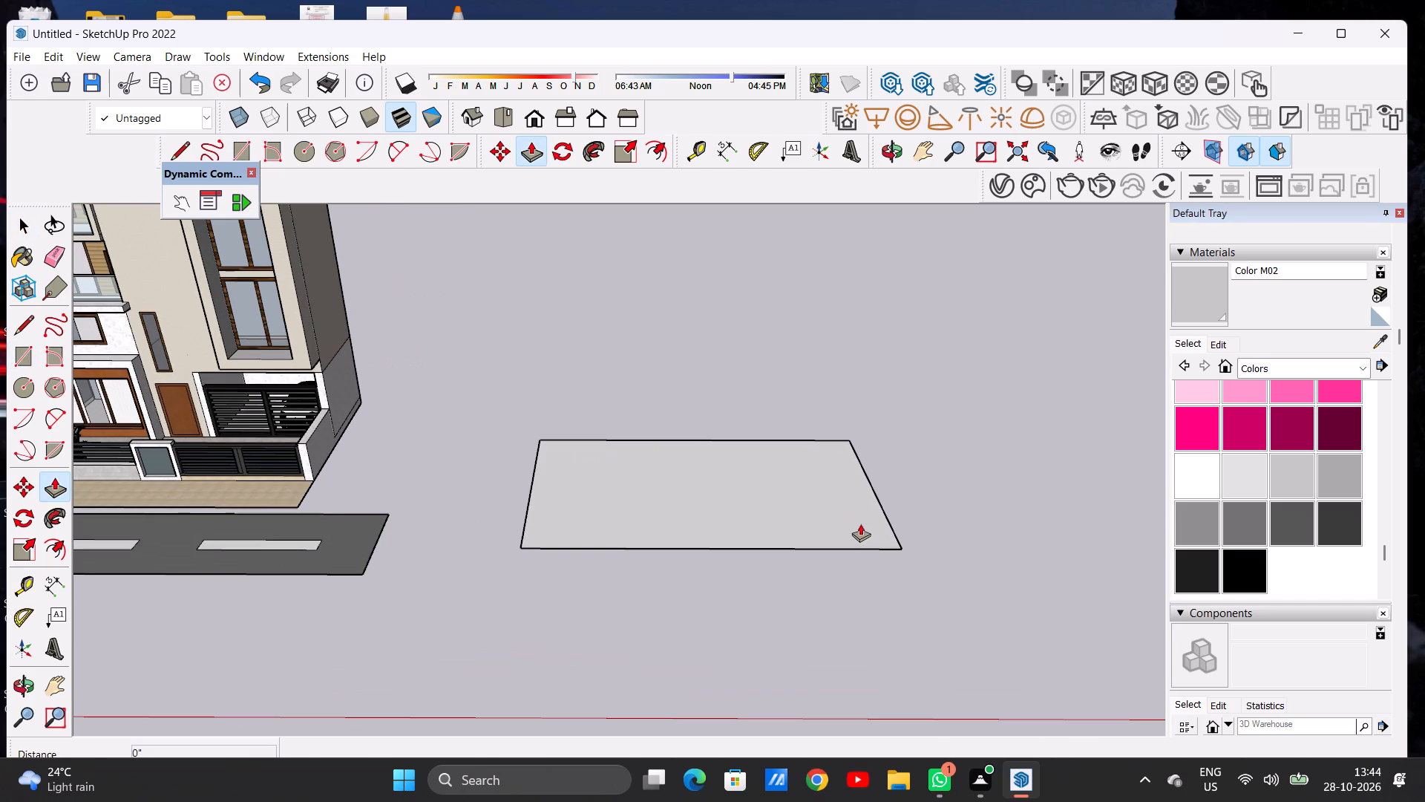
left_click(862, 526)
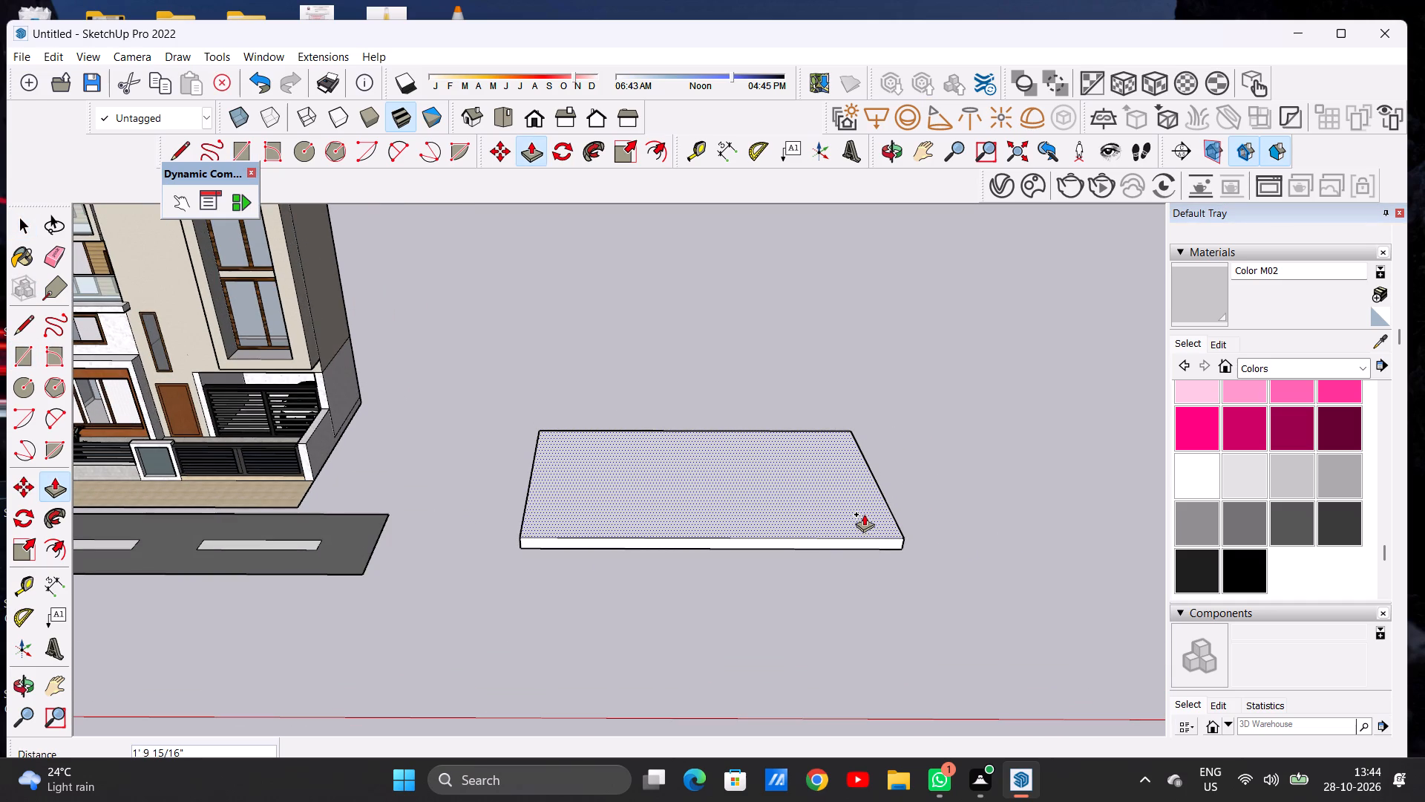
left_click(864, 513)
key("space")
scroll(727, 459, "down", 2)
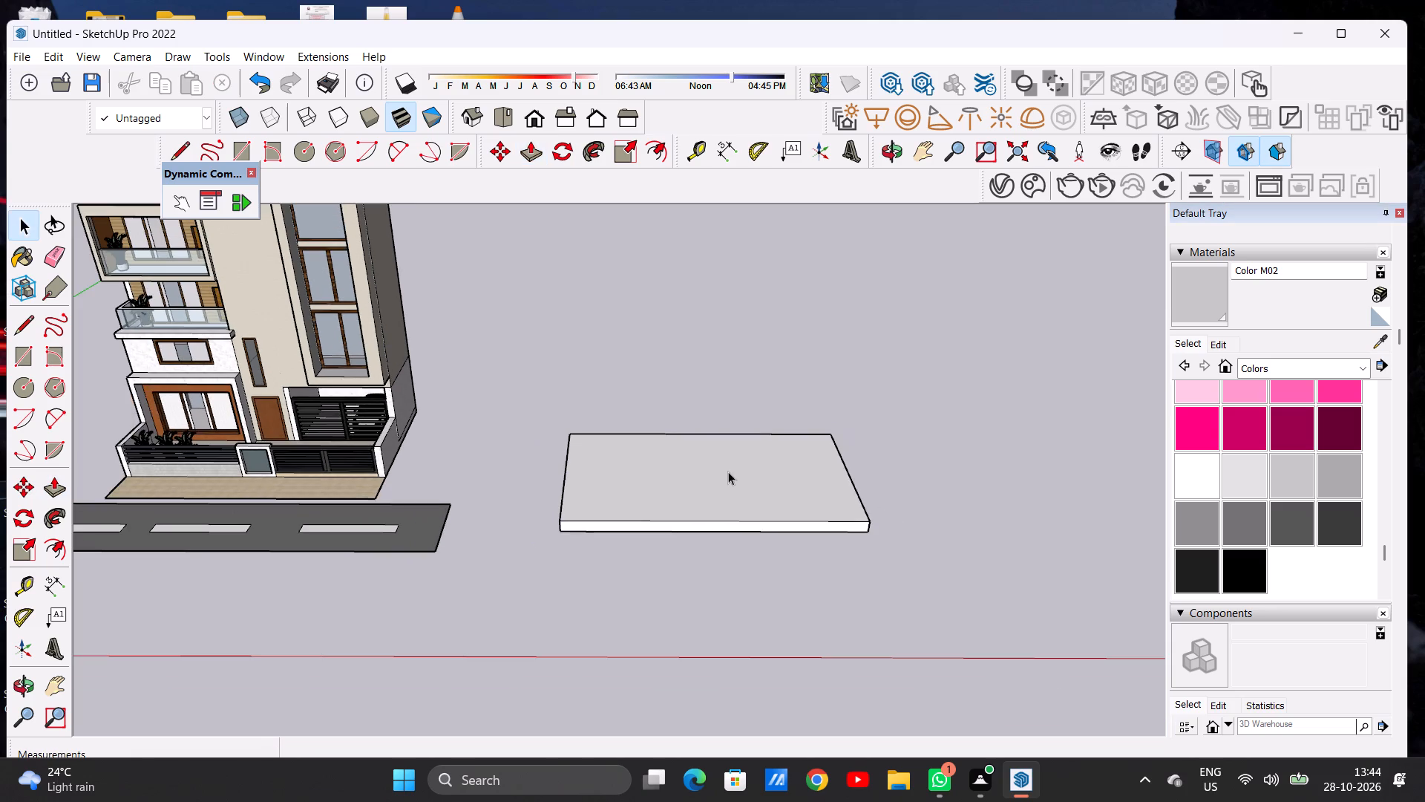
Offset the slab's top edges inward by about 2' 3".
middle_click_drag(724, 470, 714, 645)
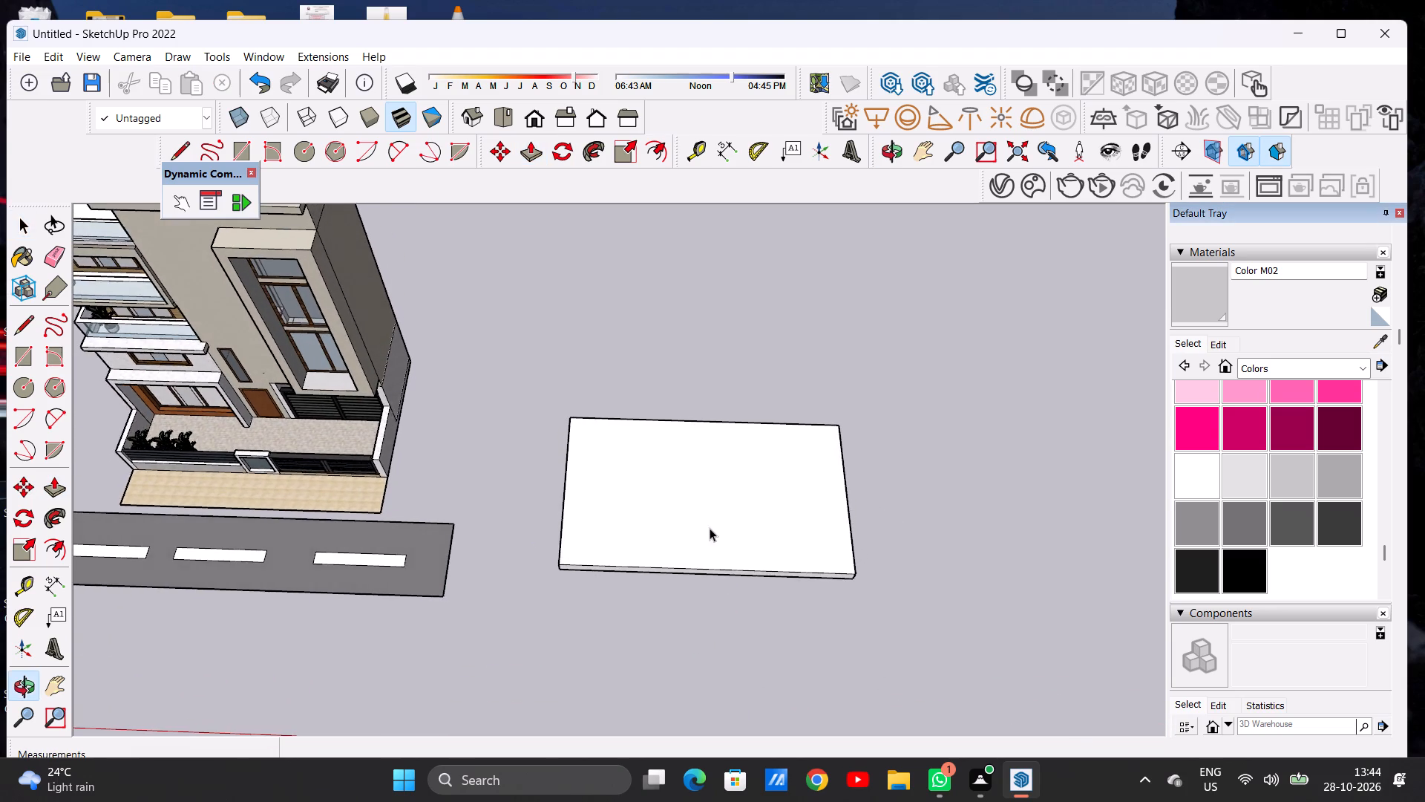
scroll(710, 526, "up", 3)
scroll(710, 526, "down", 1)
type("OF")
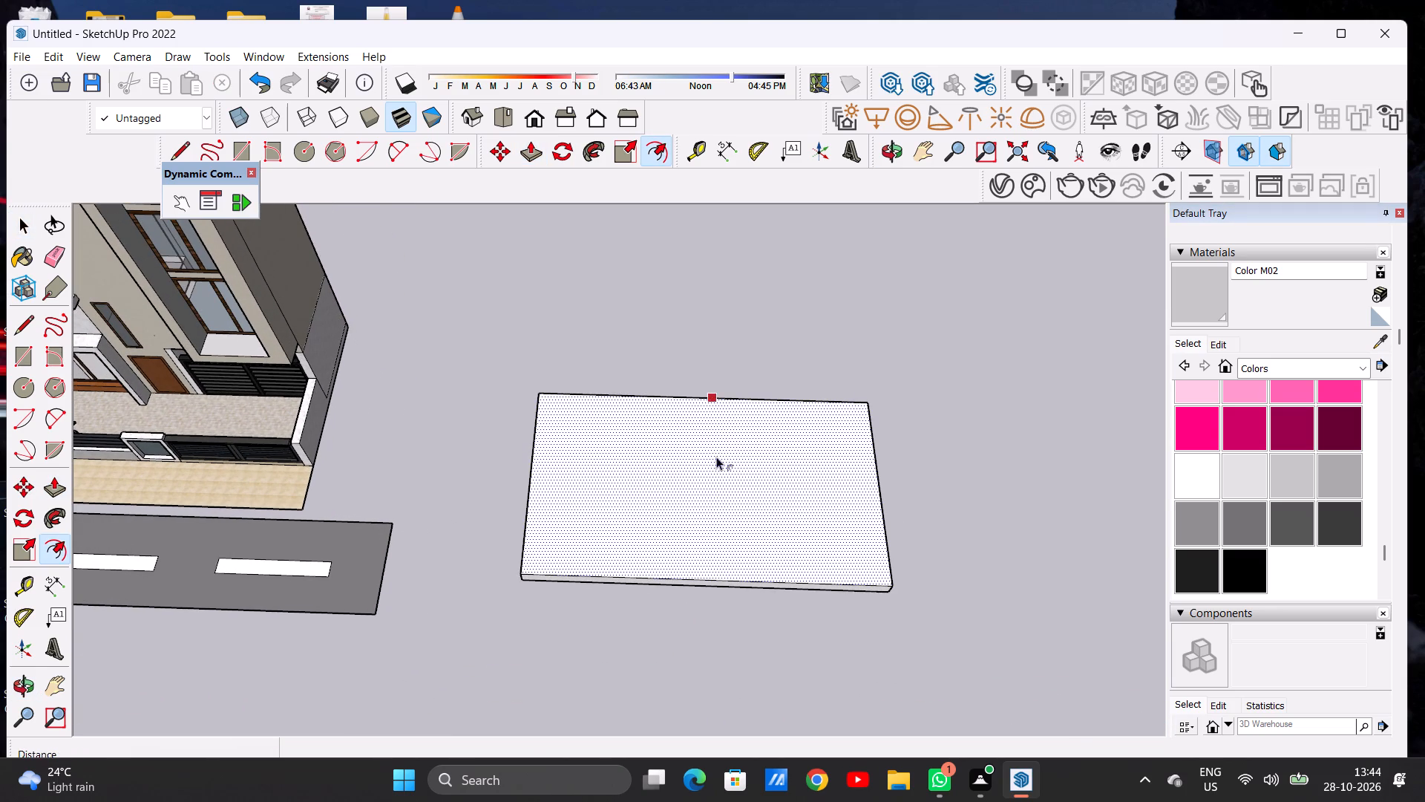
left_click(685, 407)
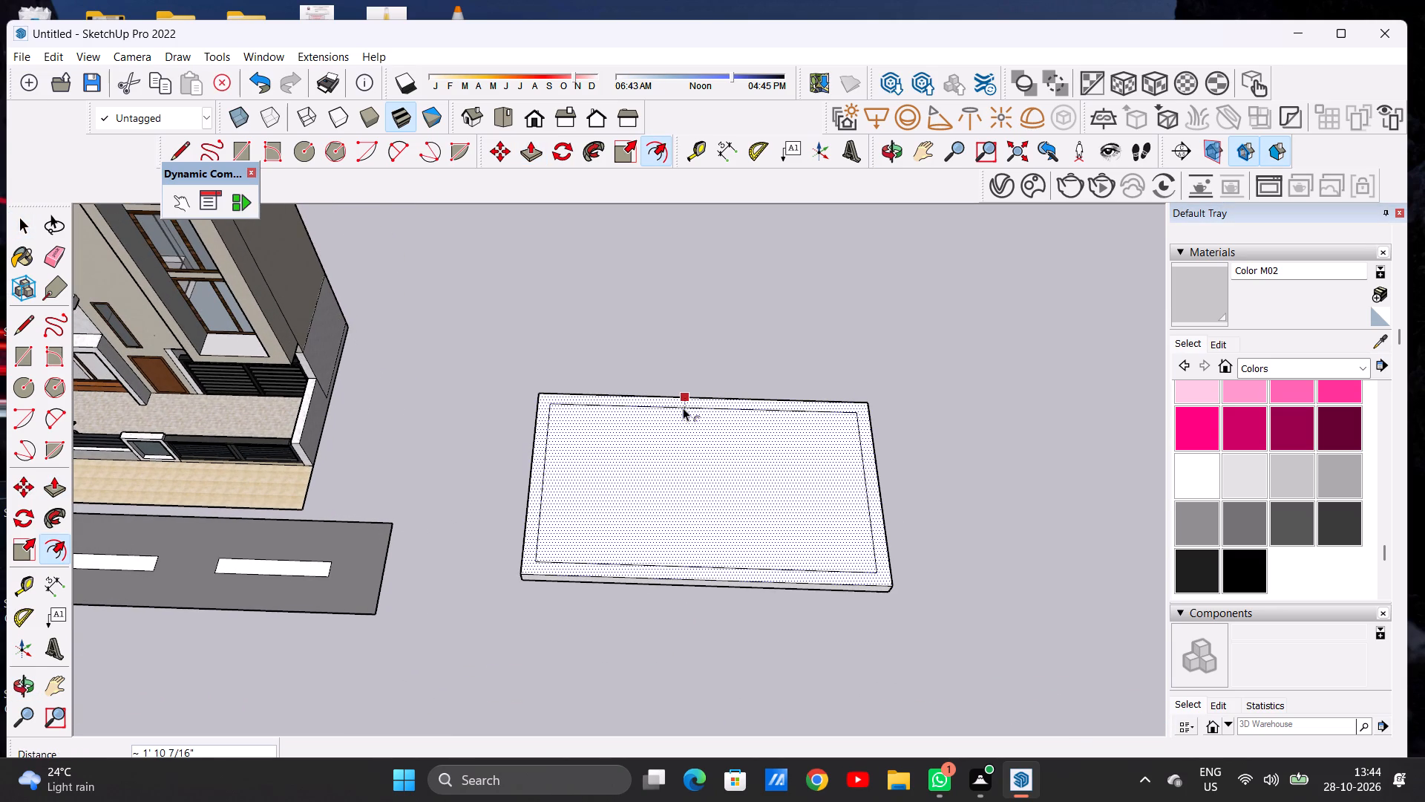
left_click(683, 410)
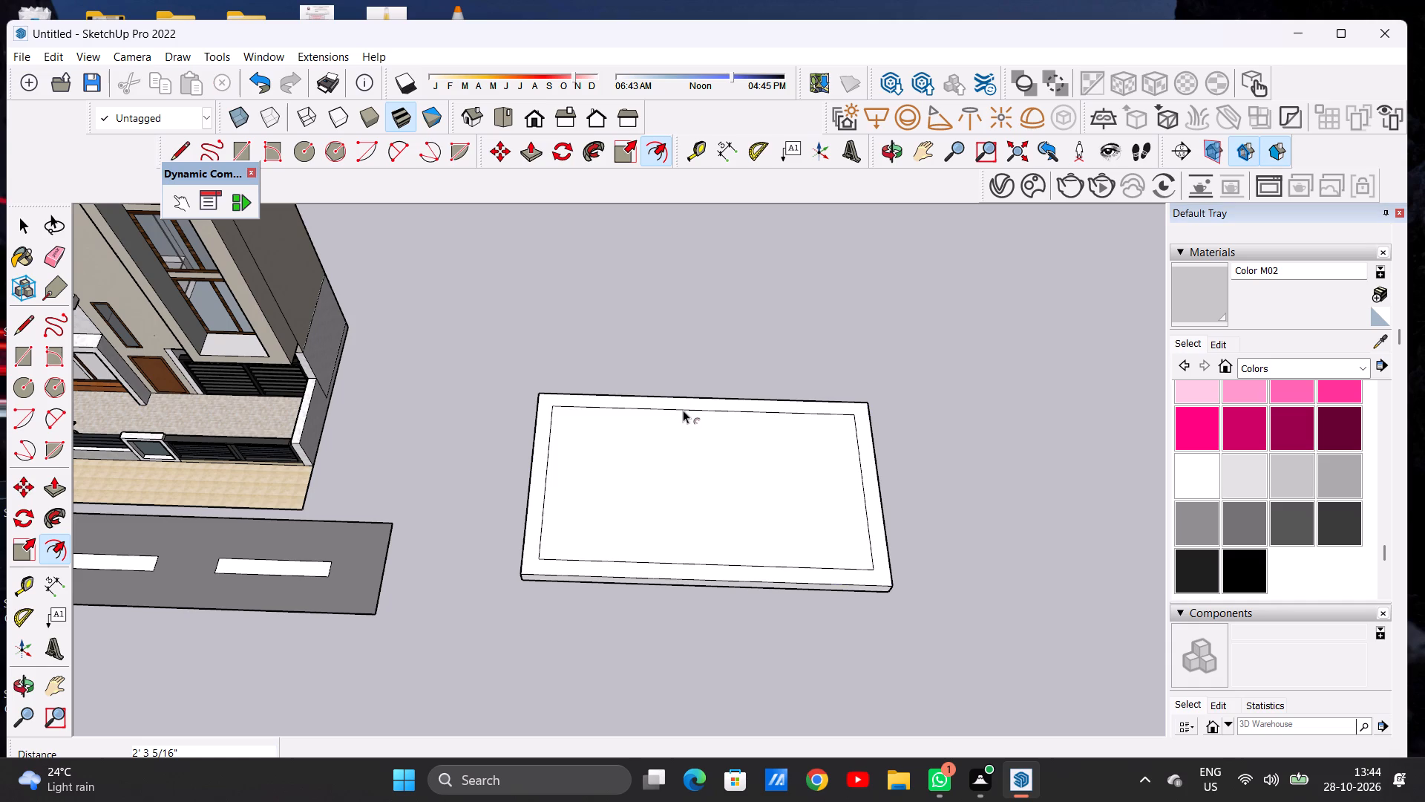
key("space")
Draw two short lines joining the inner outline's front corners to the slab's front edge, separating a U-shaped border.
key("l")
scroll(893, 571, "up", 3)
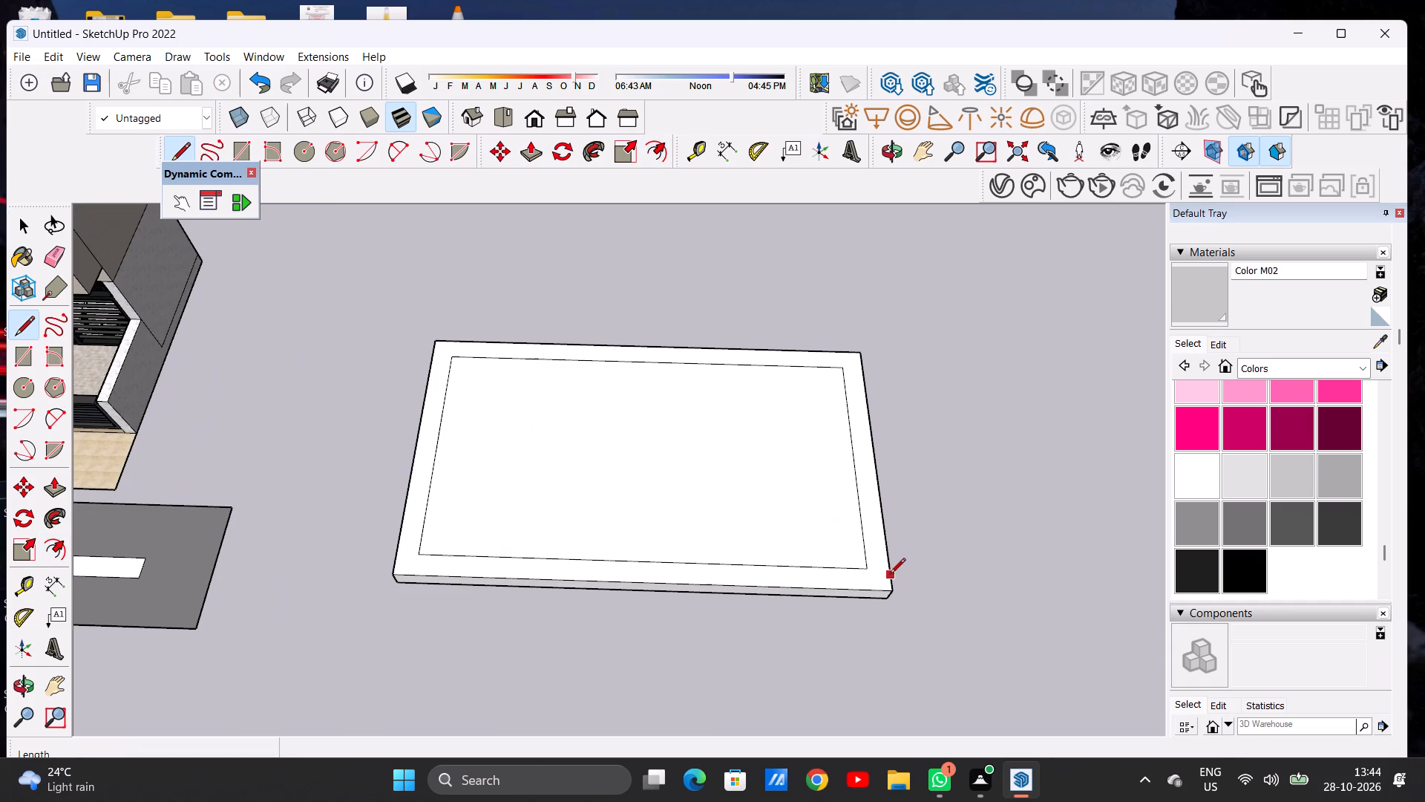
left_click(870, 563)
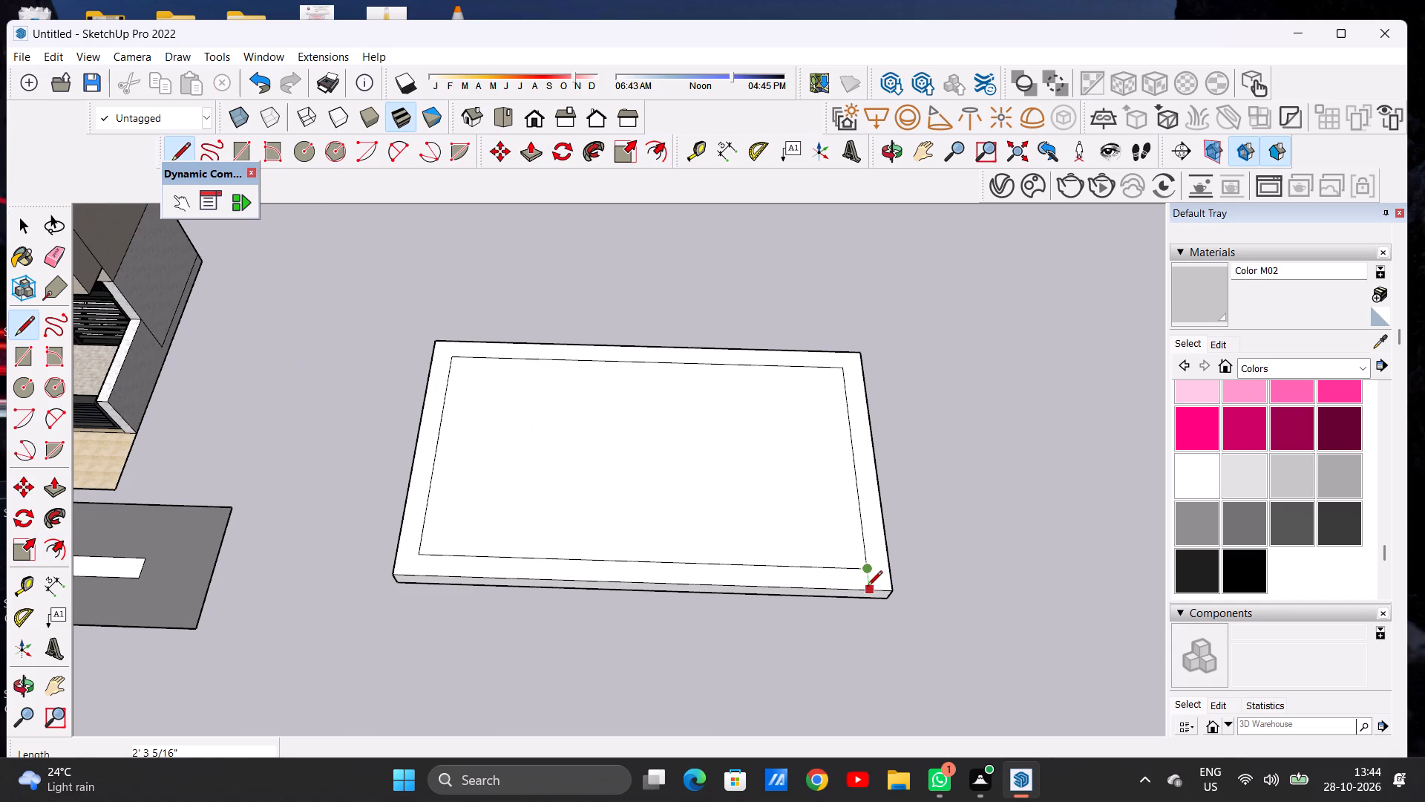
left_click(867, 587)
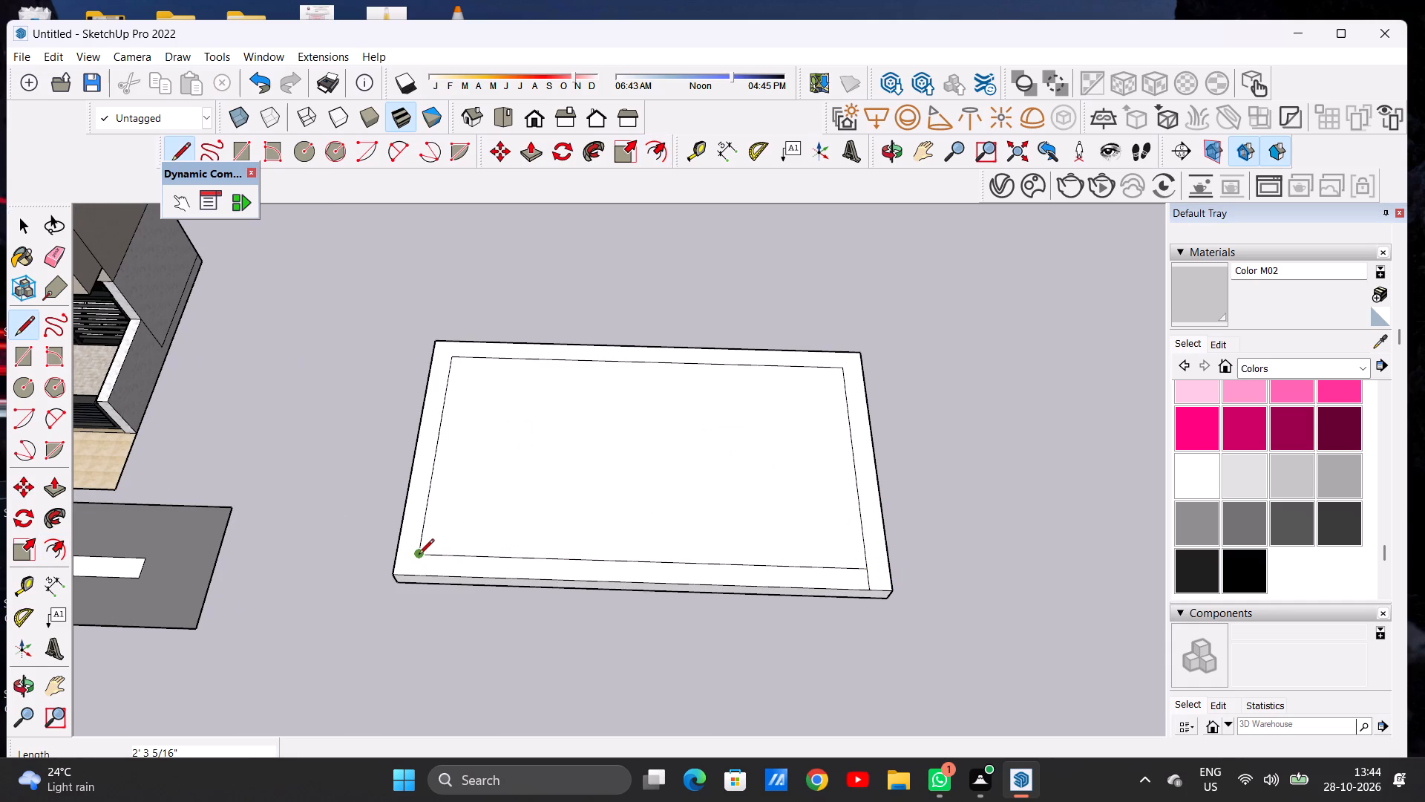
left_click(419, 555)
left_click(414, 574)
key("space")
Extrude the U-shaped border upward about 19' 3" to form walls on three sides of the slab.
key("p")
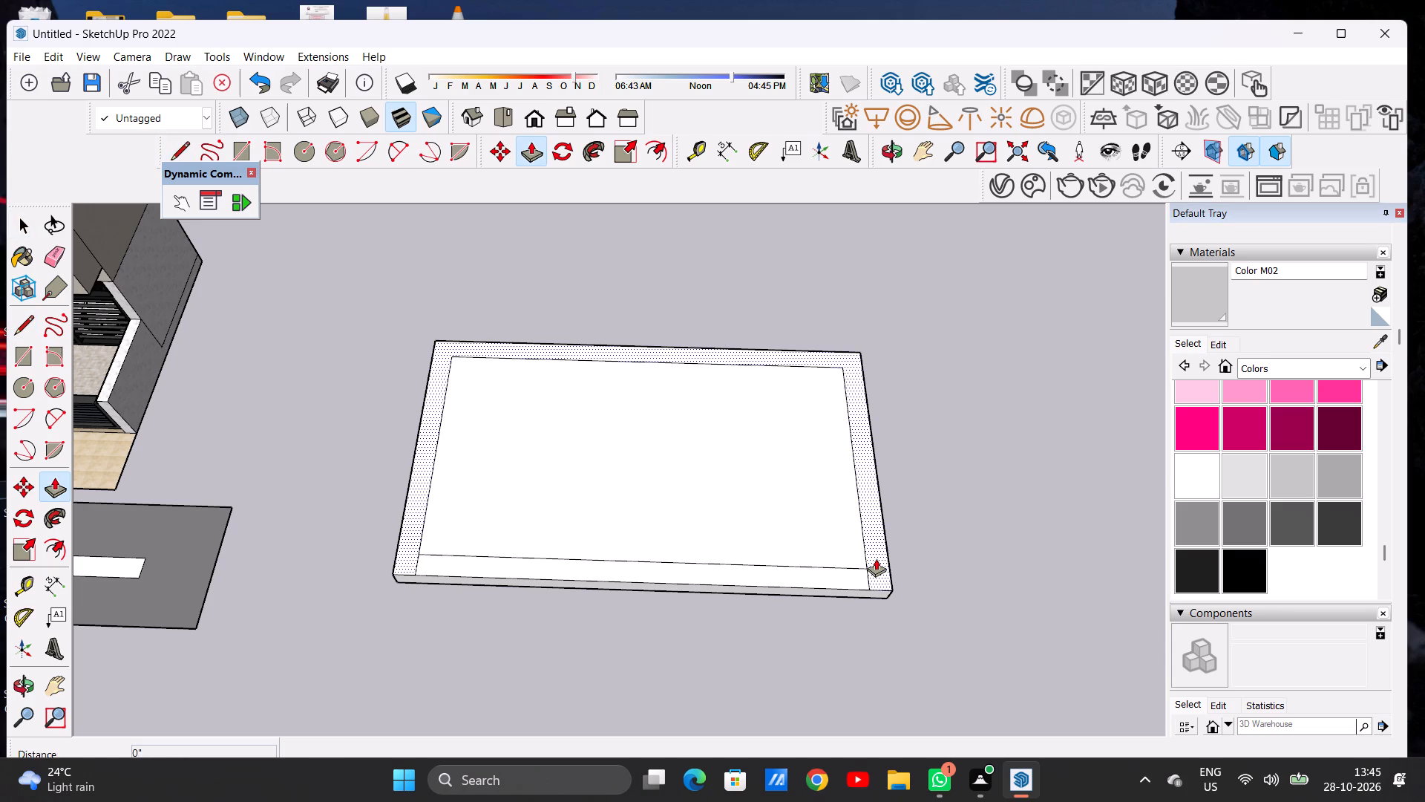
left_click(876, 558)
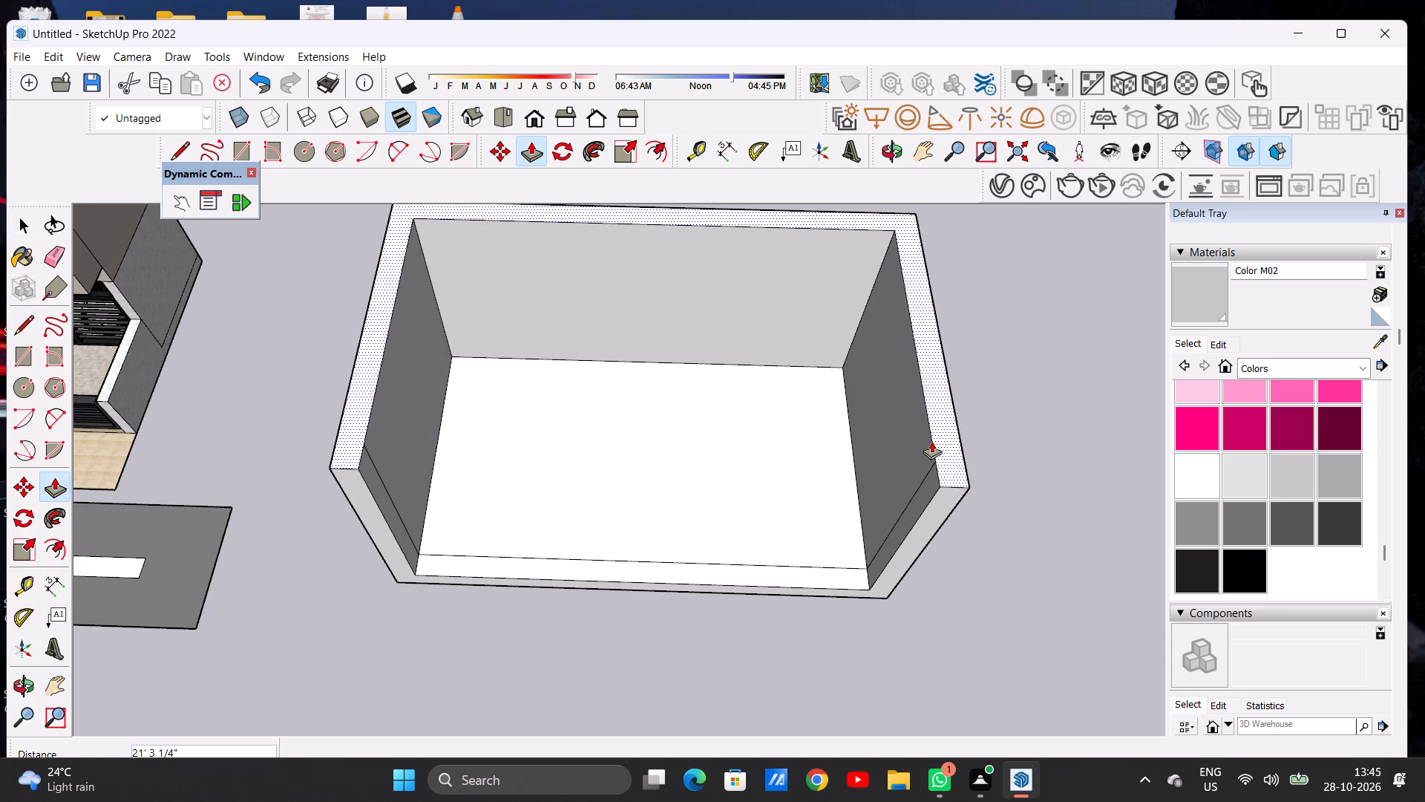
left_click(935, 460)
key("space")
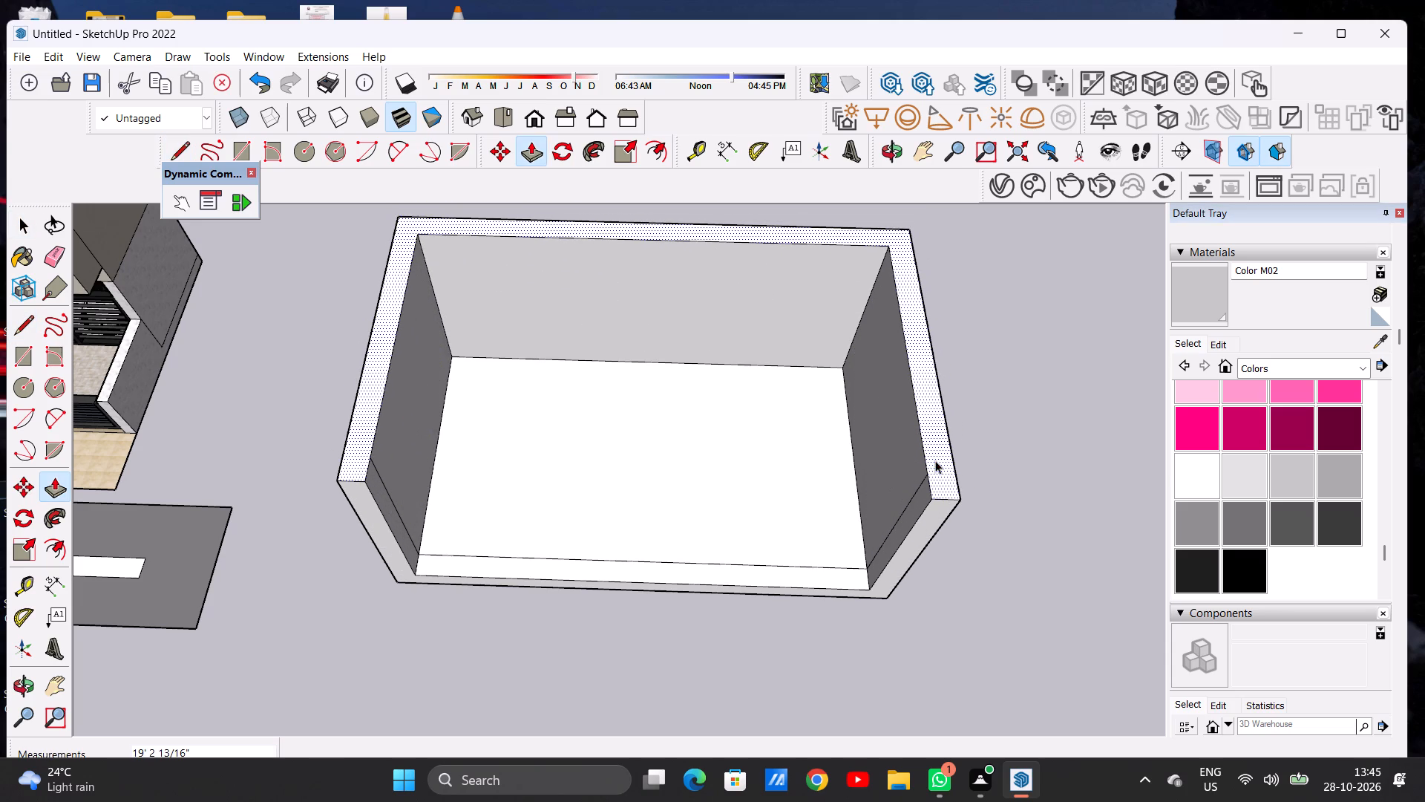
Draw two parallel lines about 45' 4" long across the floor between the side walls, outlining a narrow partition strip.
scroll(813, 602, "down", 5)
middle_click_drag(816, 596, 816, 404)
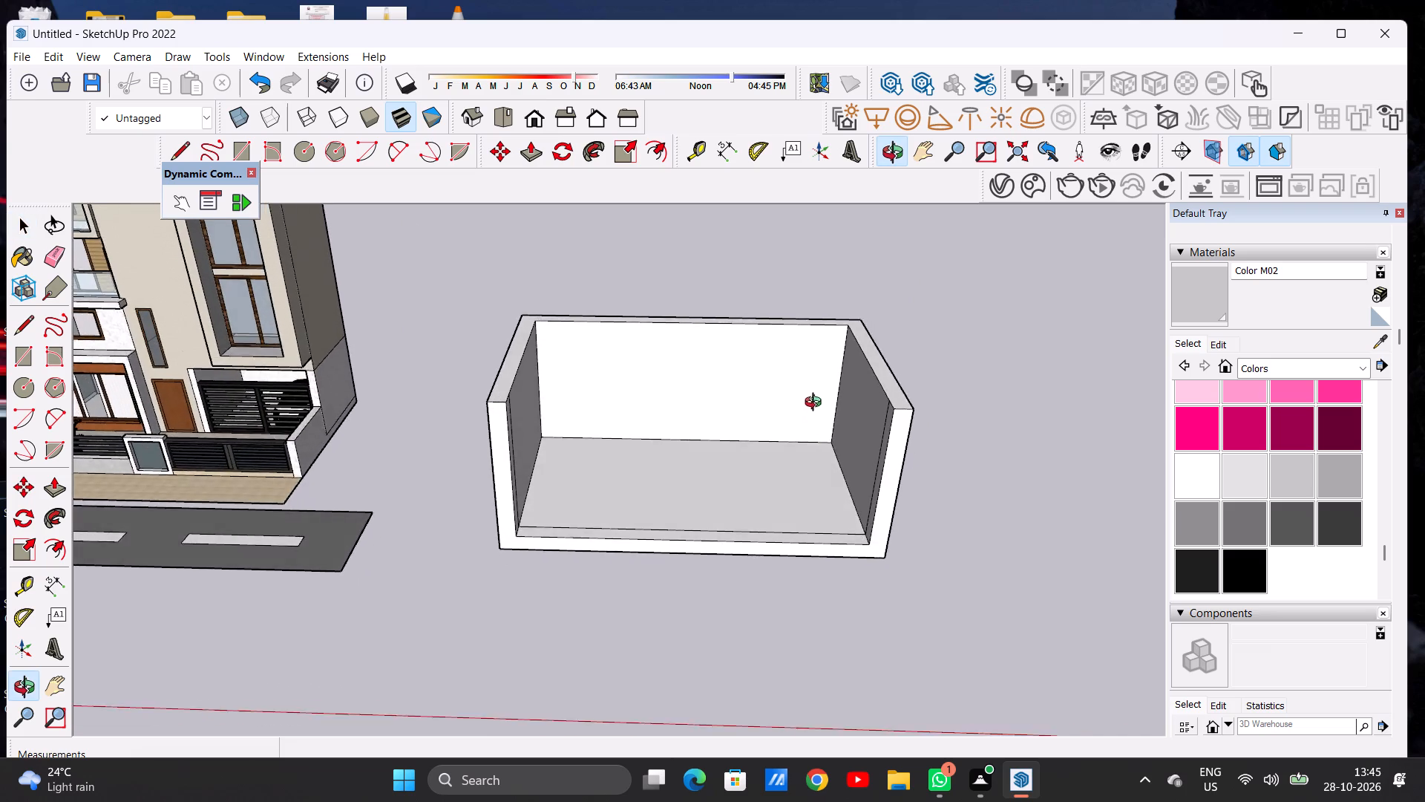
middle_click_drag(816, 404, 823, 376)
scroll(687, 480, "up", 4)
middle_click_drag(649, 461, 648, 547)
key("l")
middle_click_drag(644, 504, 628, 538)
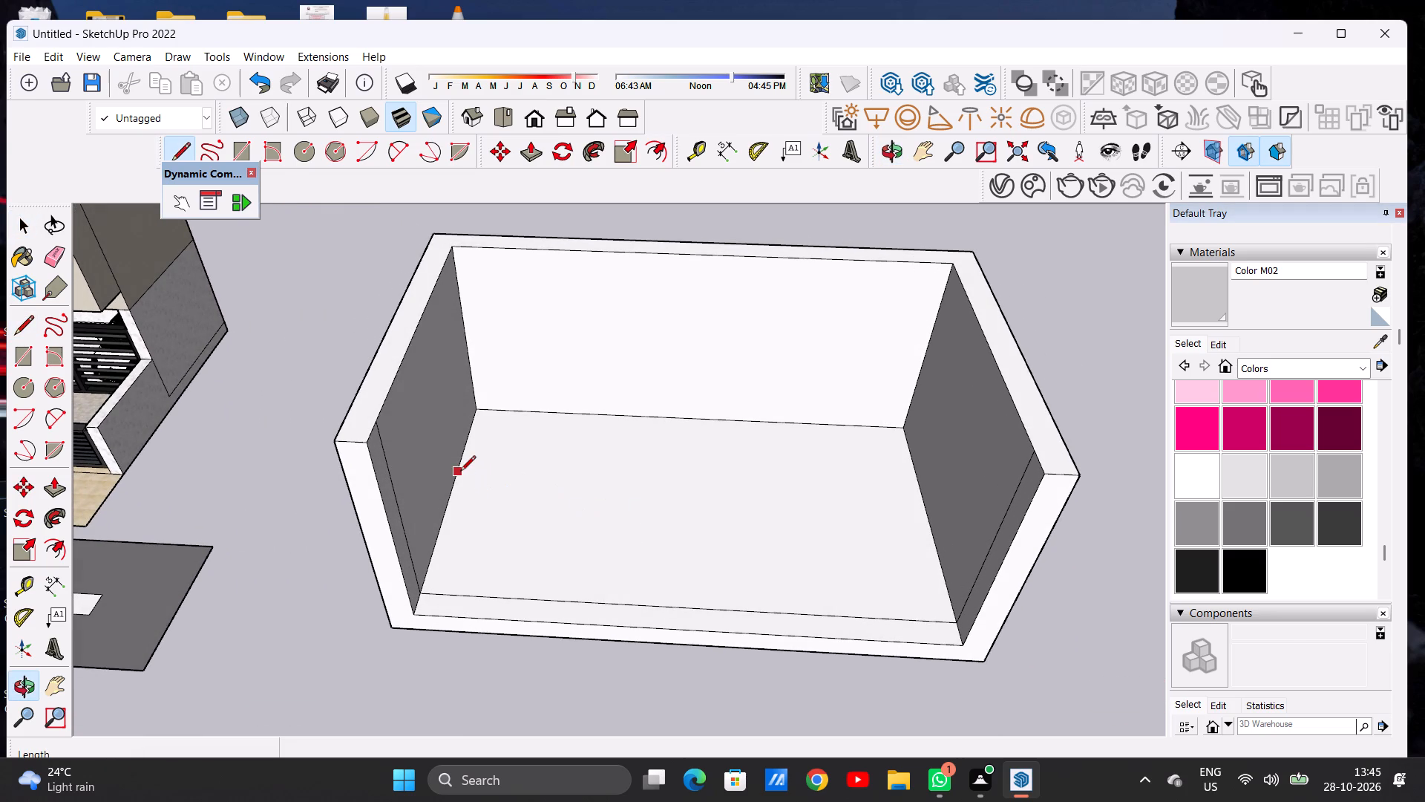
left_click(453, 485)
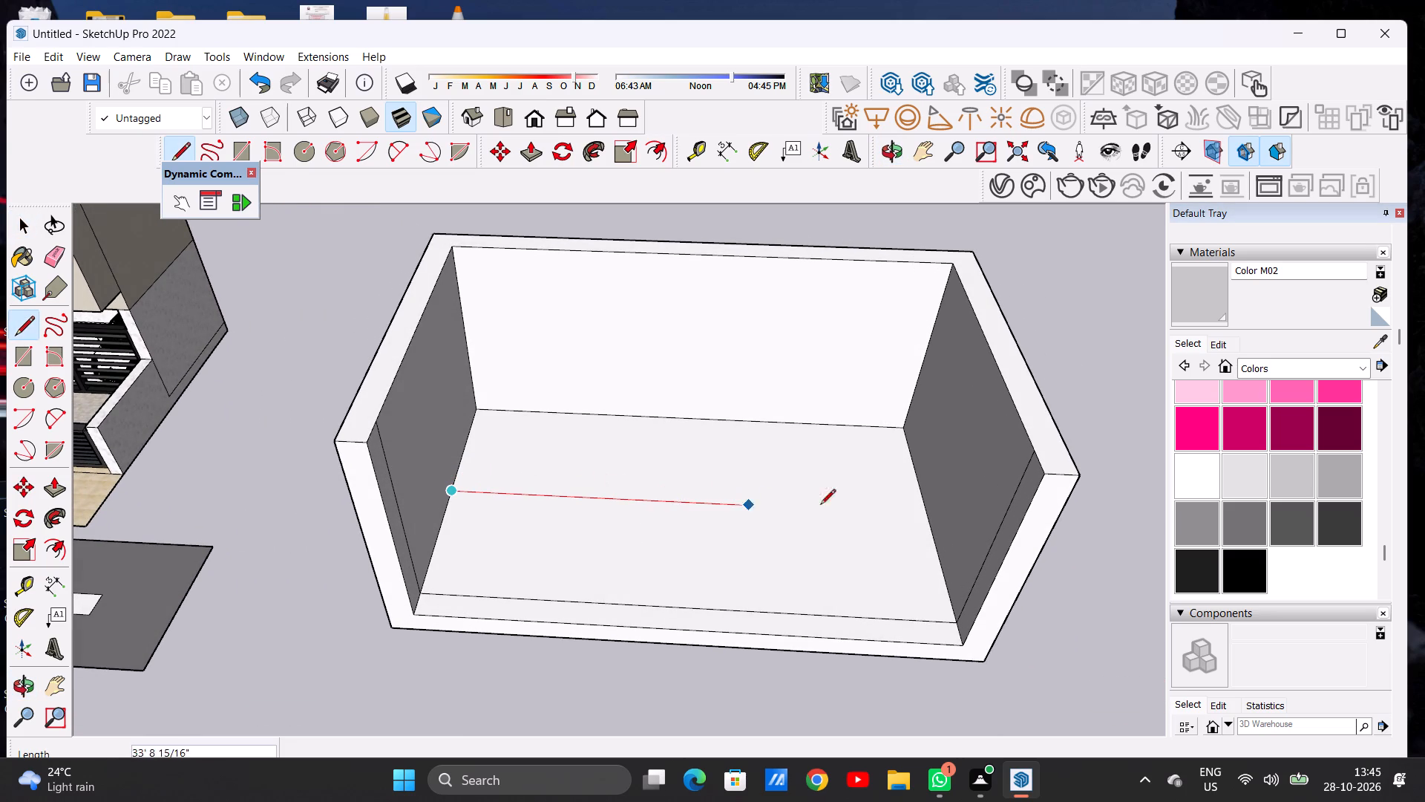
left_click(932, 508)
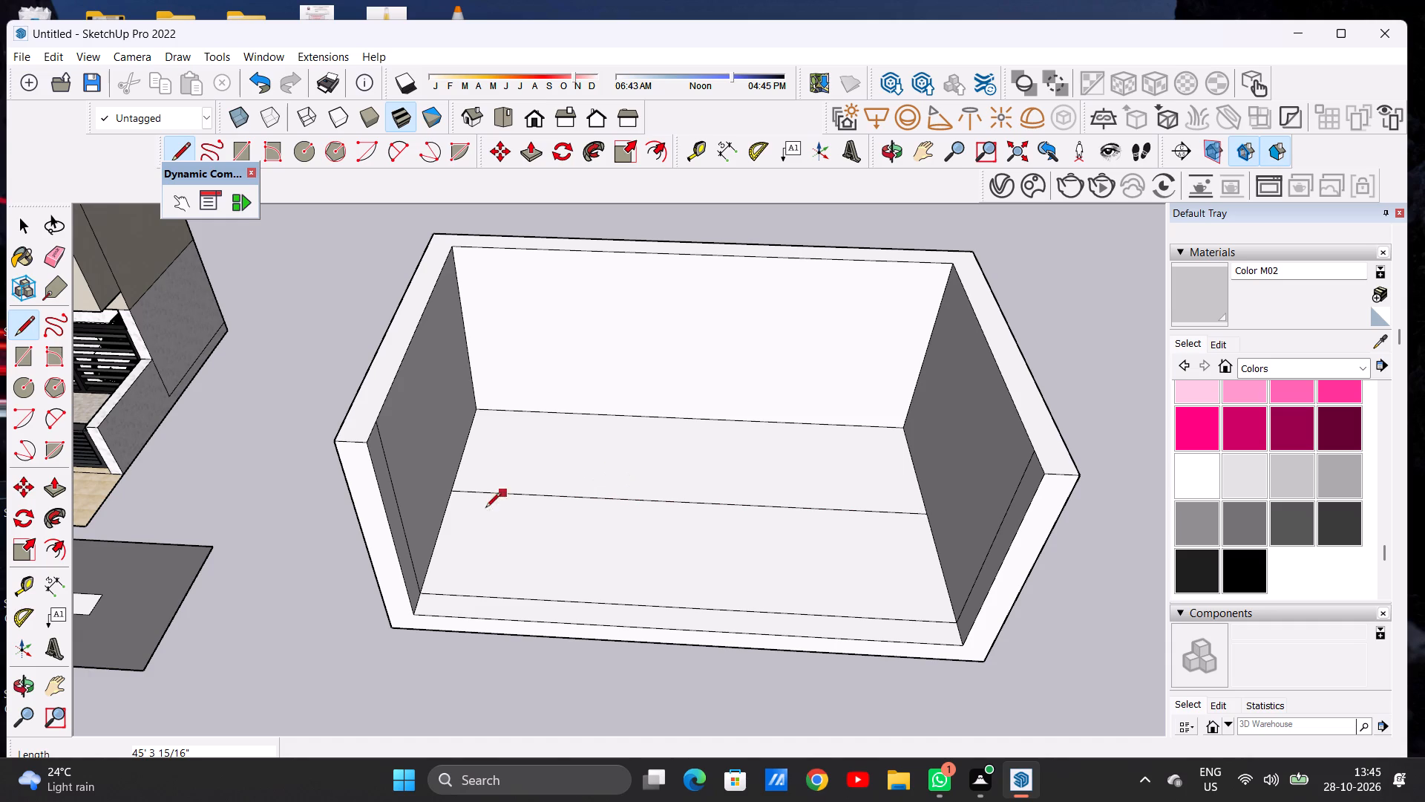
left_click(448, 512)
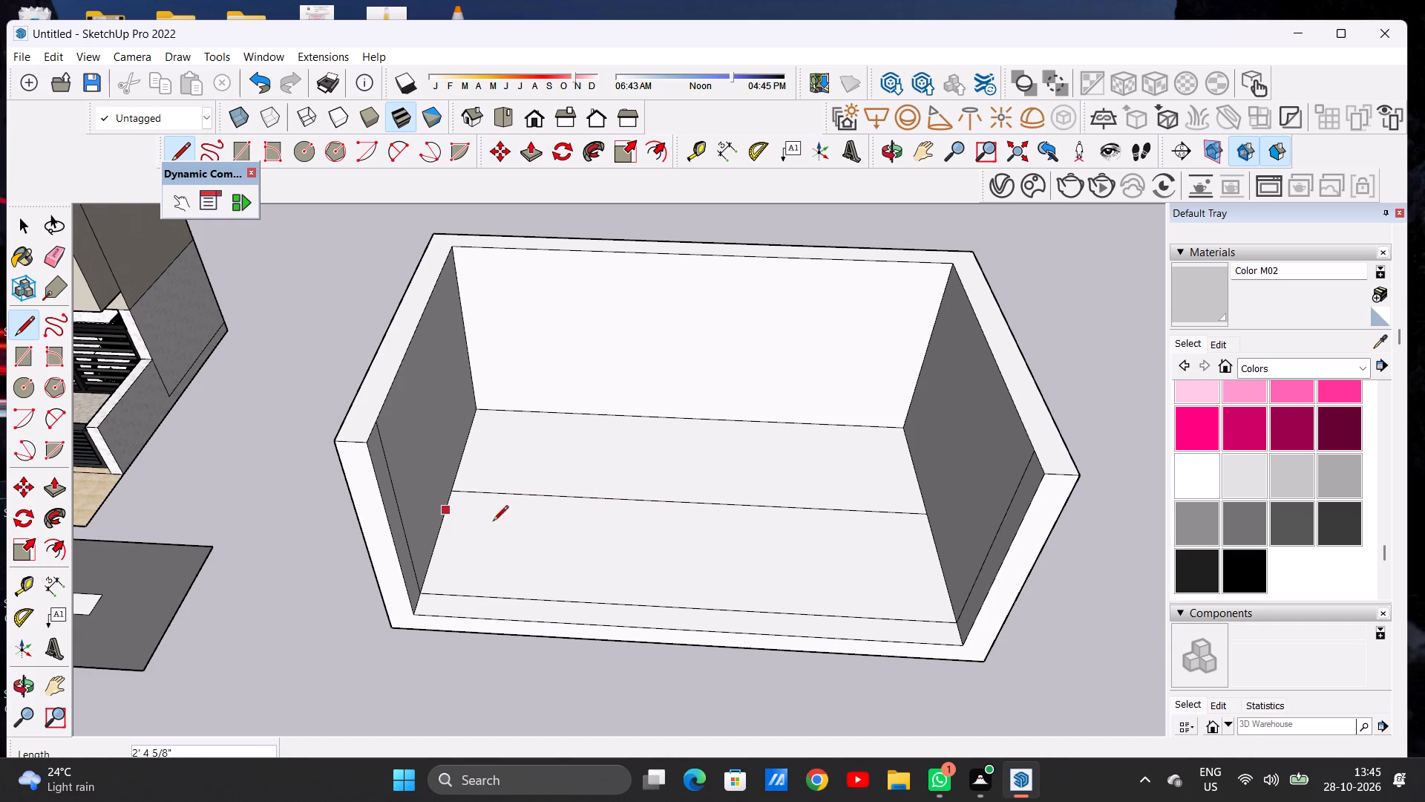
left_click(933, 530)
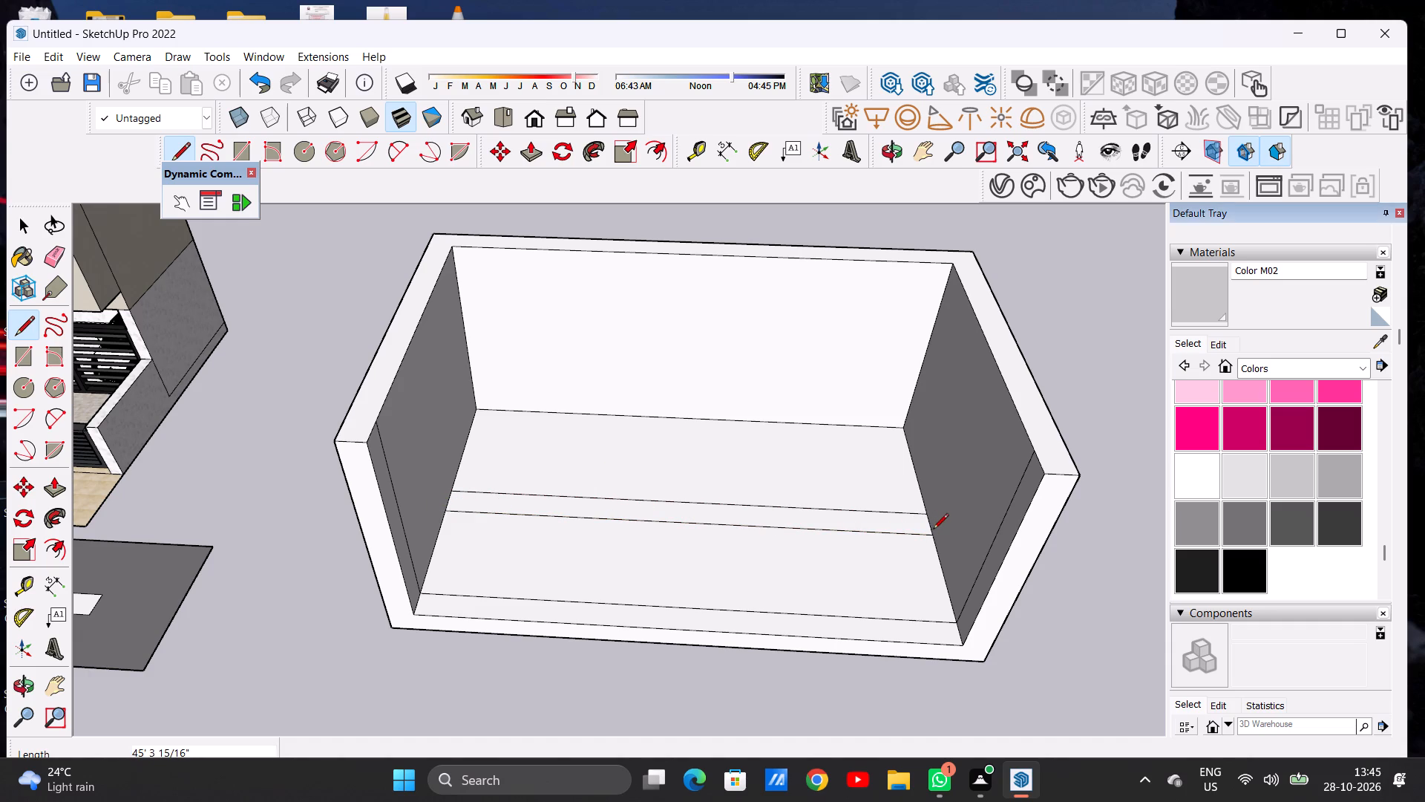
key("space")
Extrude the strip between the side walls about 19' 3" to the top of the outer walls as a partition.
type("P")
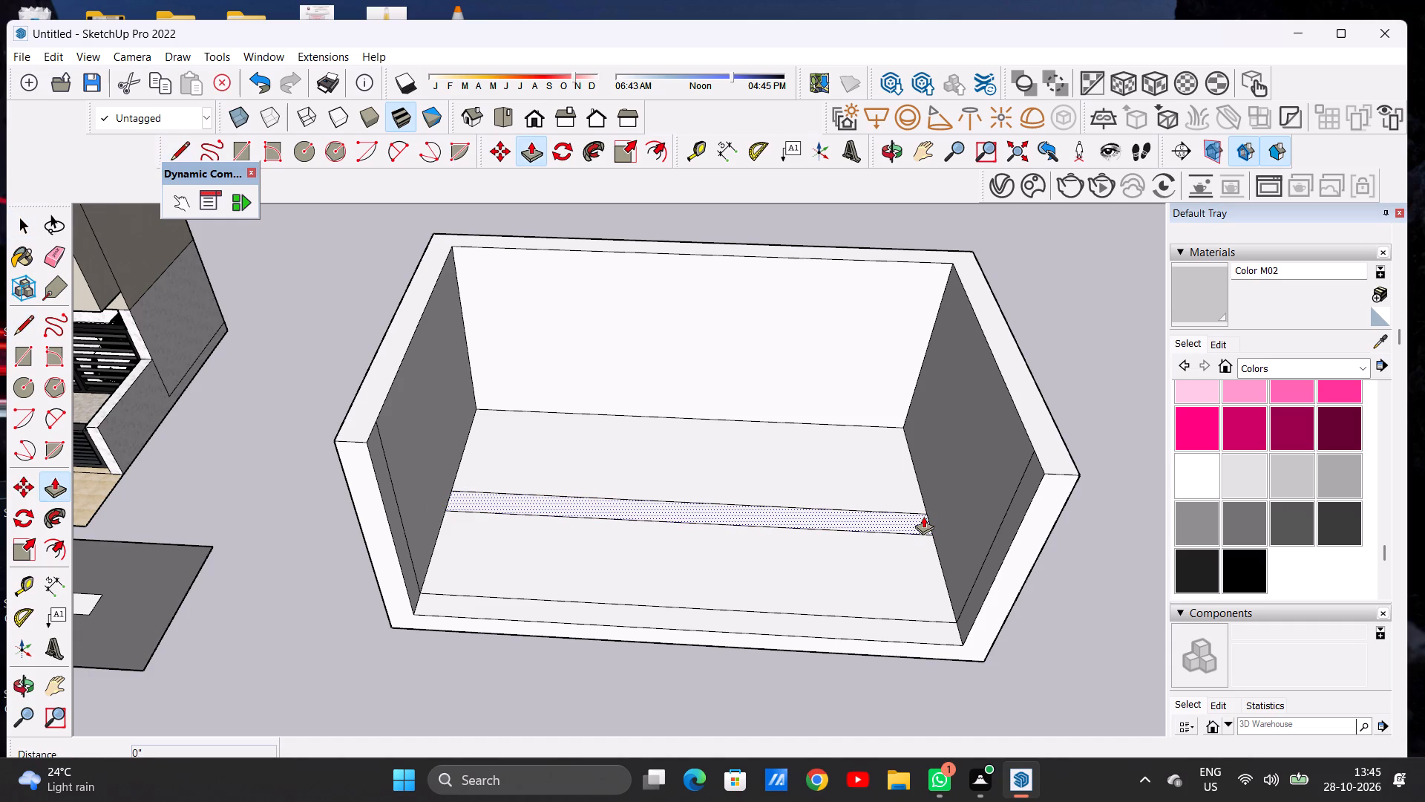
left_click(923, 516)
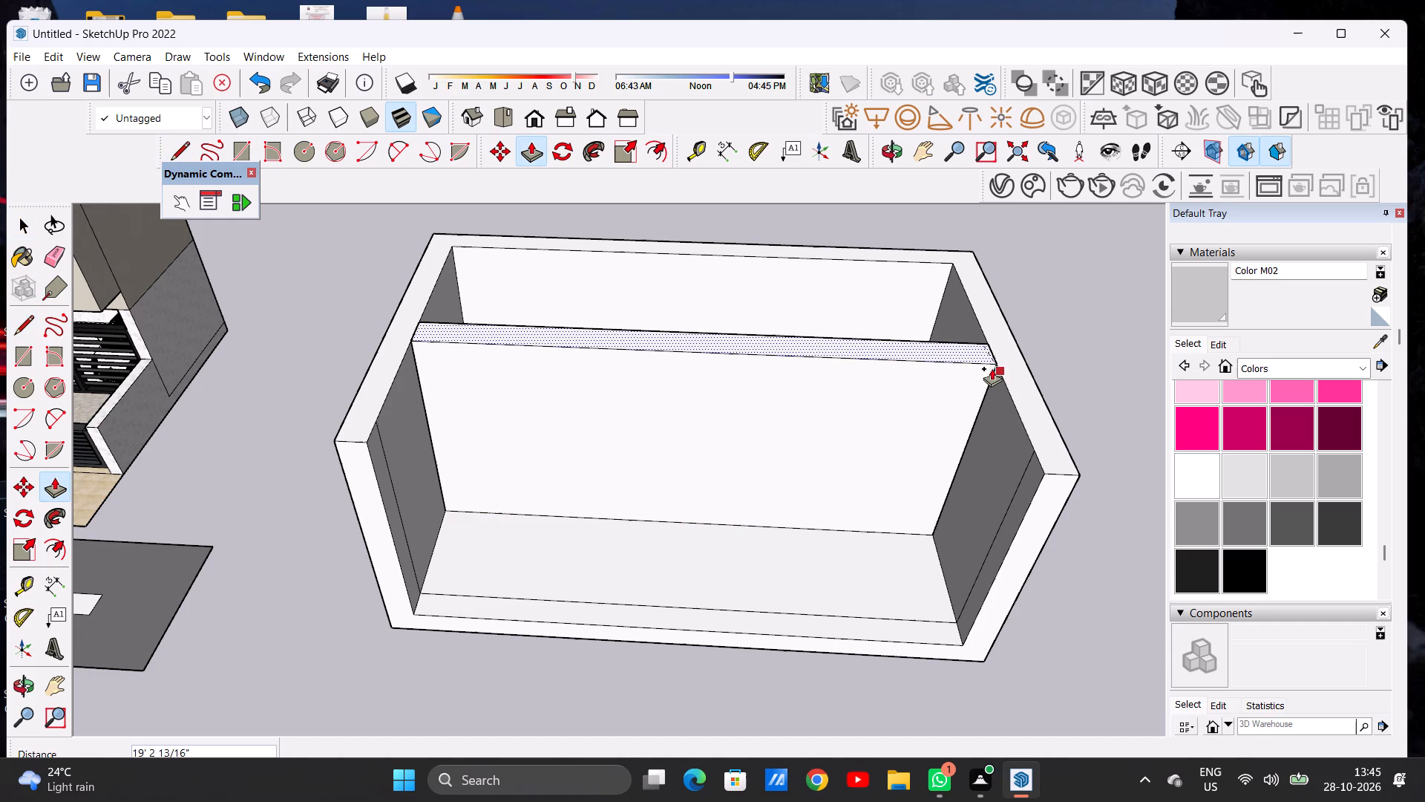
left_click(1038, 478)
key("space")
scroll(805, 533, "down", 6)
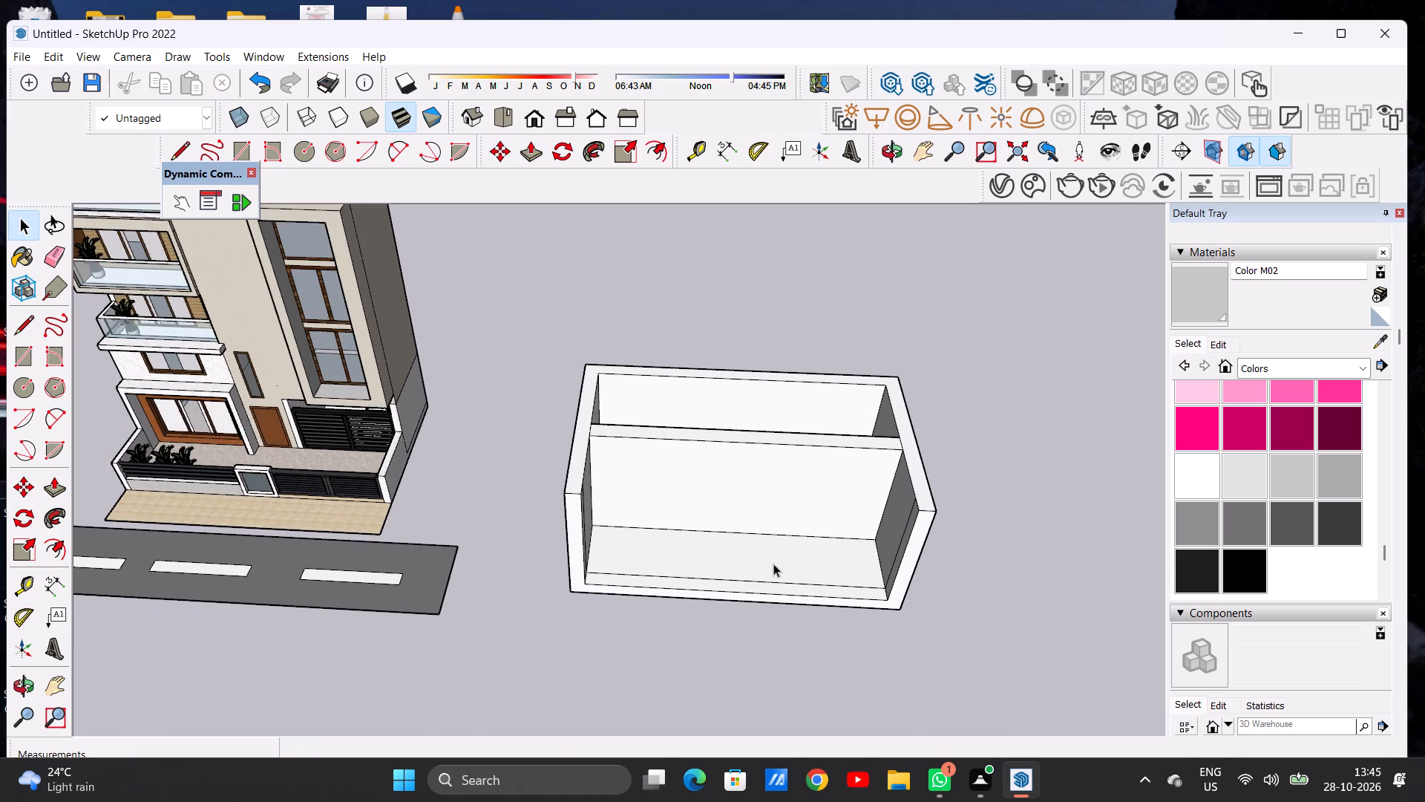
Examine the walled structure and its partition from the open front side.
middle_click_drag(771, 558, 767, 393)
scroll(776, 395, "up", 2)
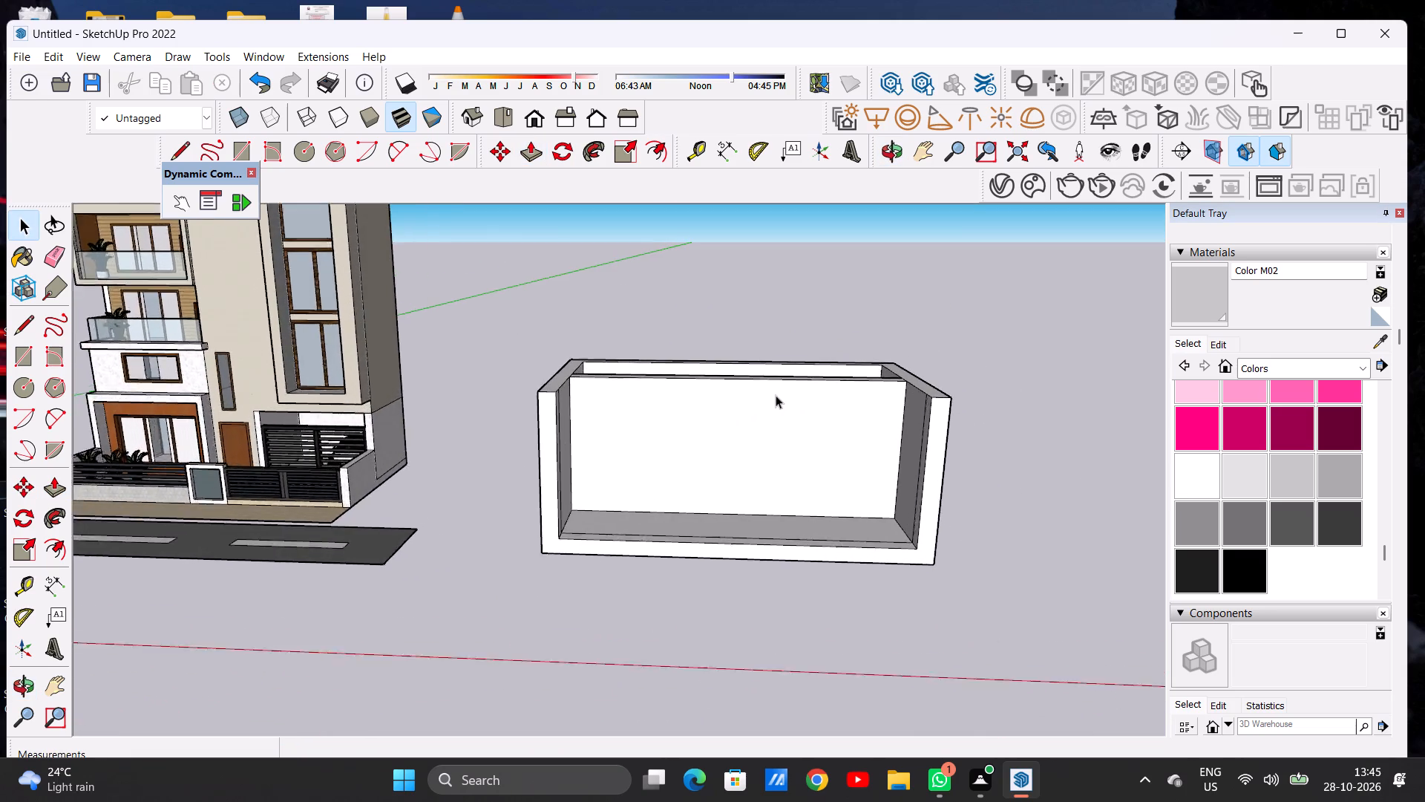
scroll(776, 395, "up", 3)
middle_click(771, 480)
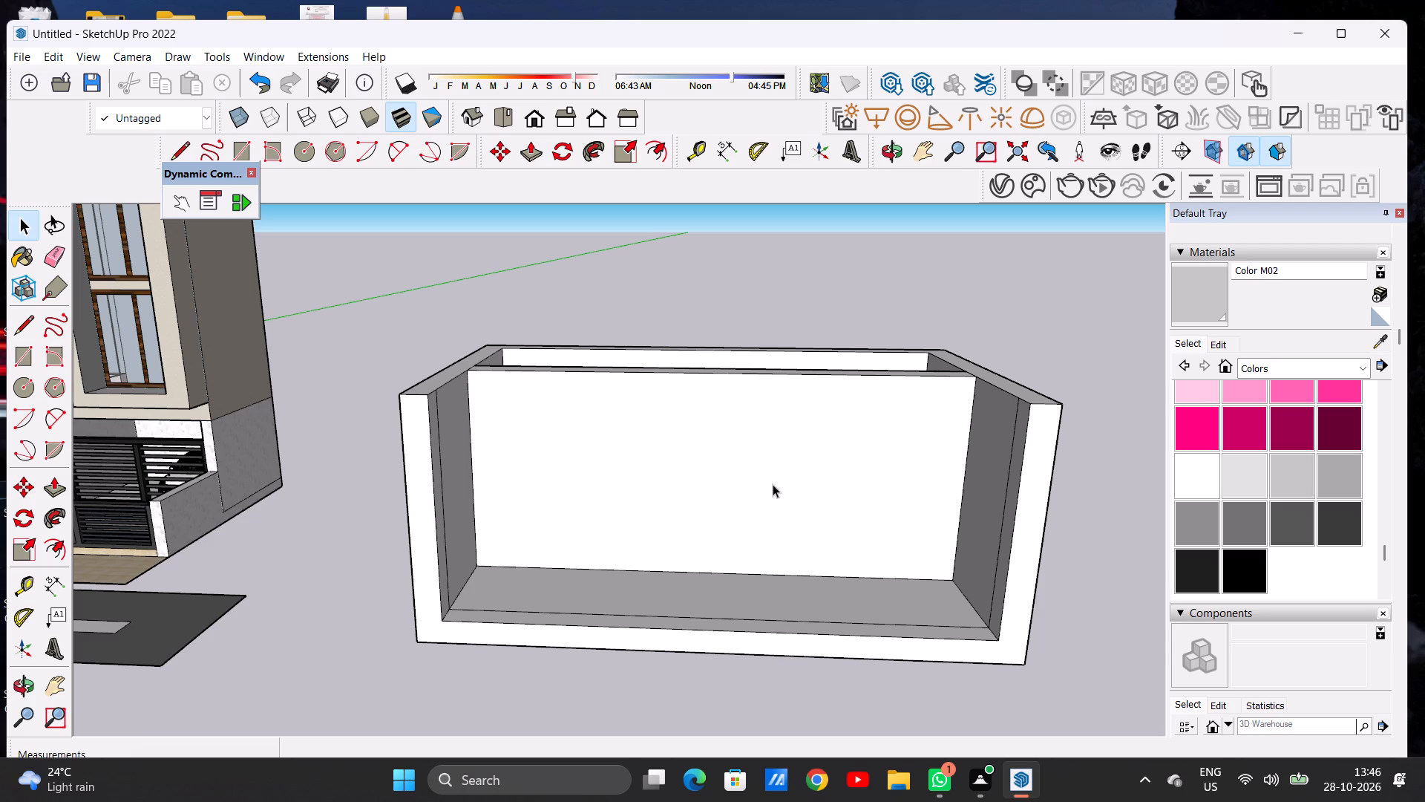
scroll(624, 509, "down", 5)
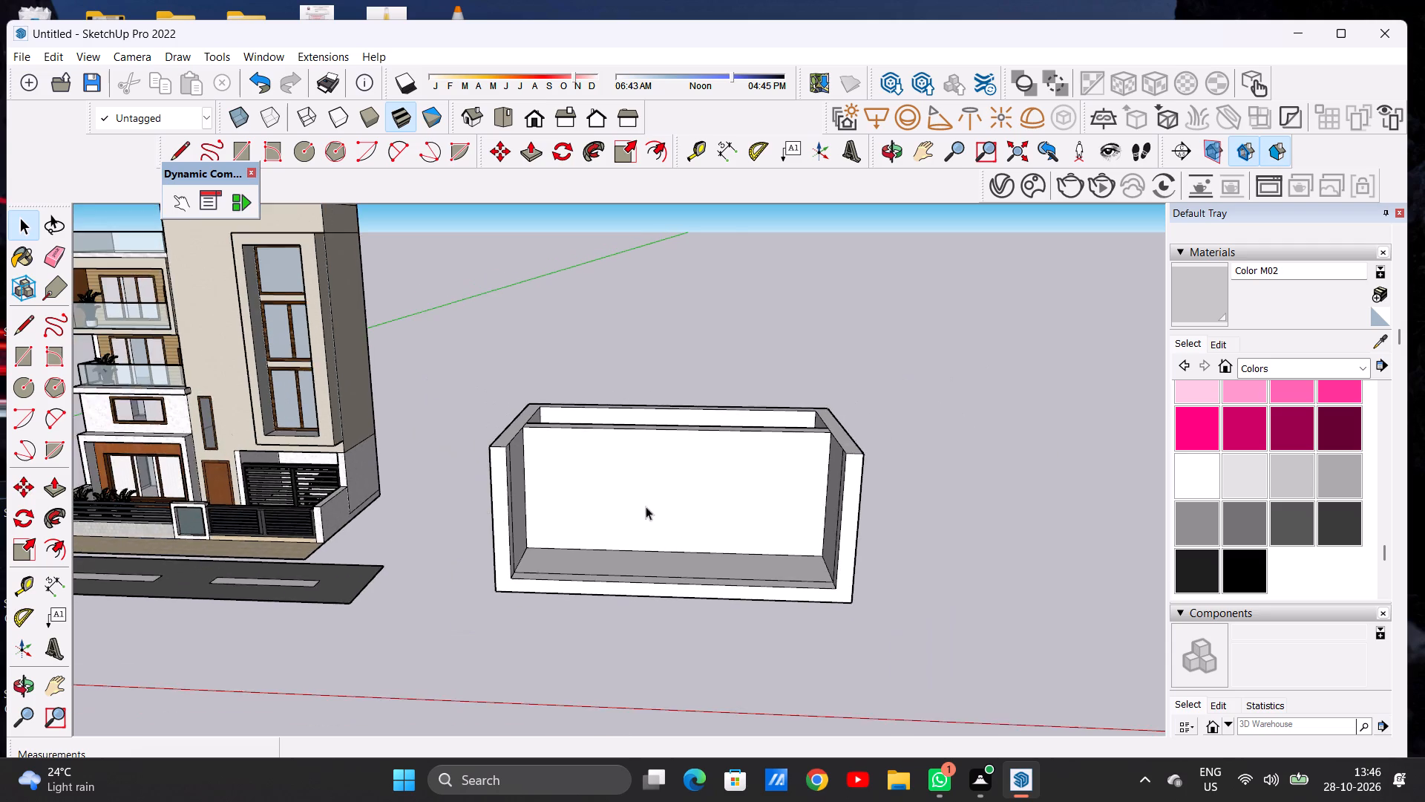
scroll(664, 500, "up", 3)
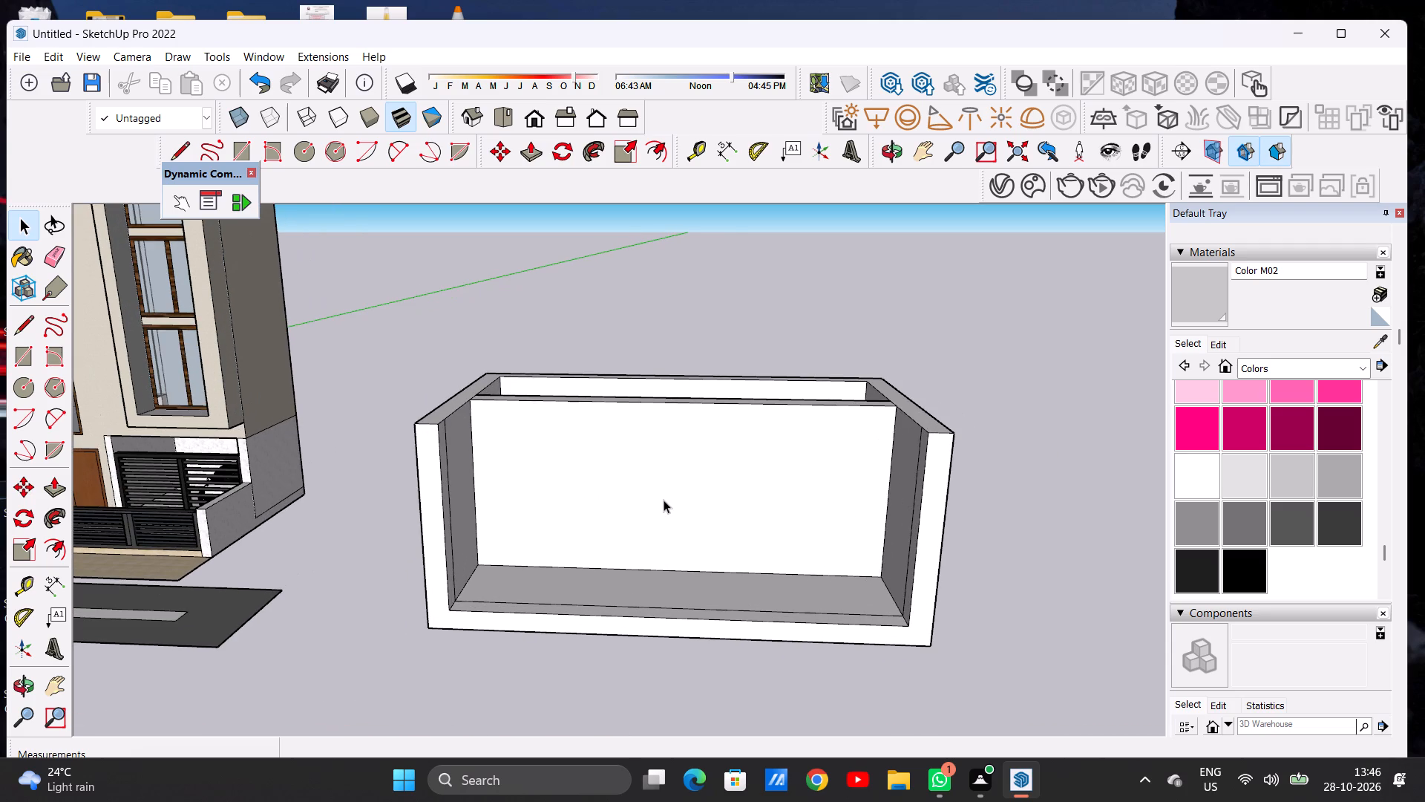
Draw a door outline about 8' 8" wide and 15' 7" high from the floor on the partition, near the house-side wall.
scroll(656, 499, "down", 4)
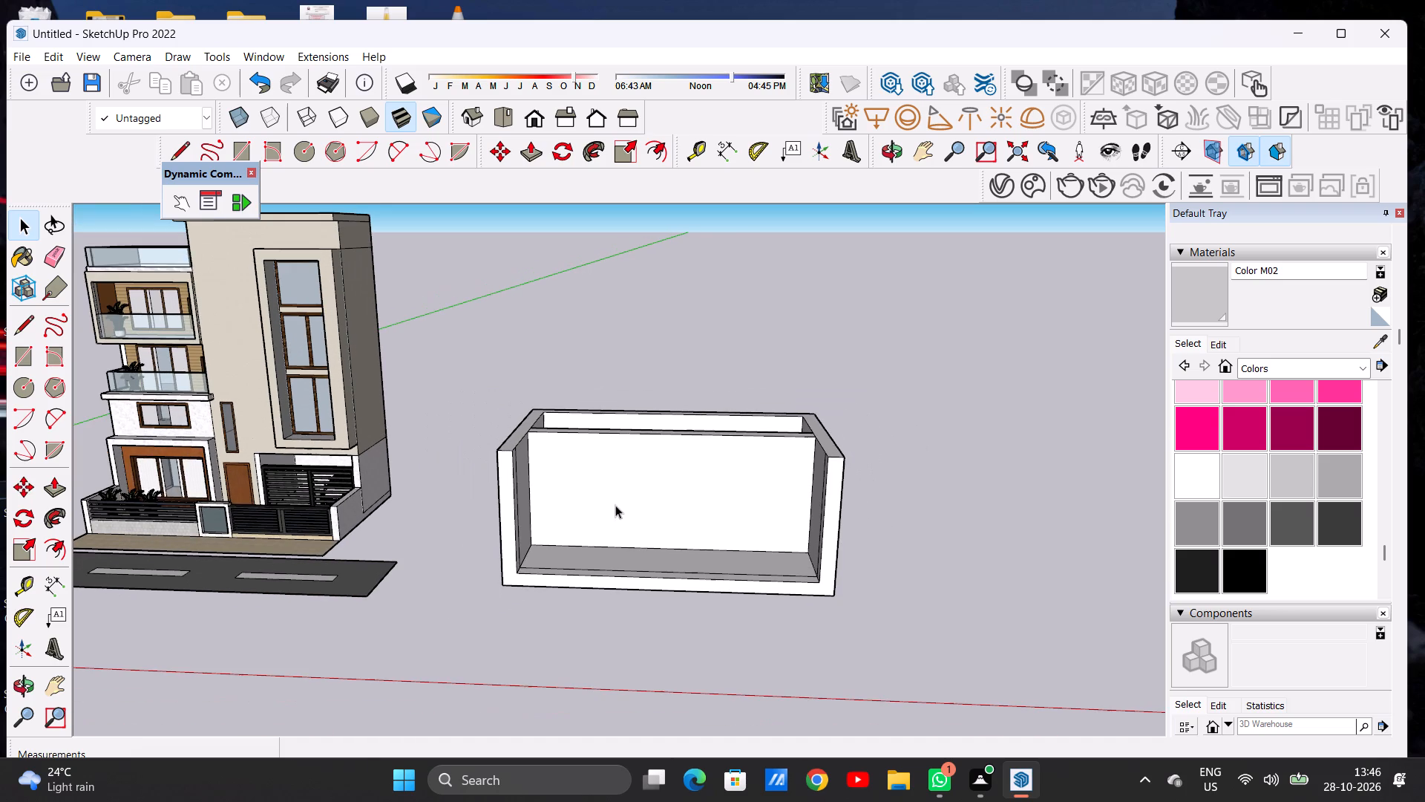
scroll(678, 498, "up", 2)
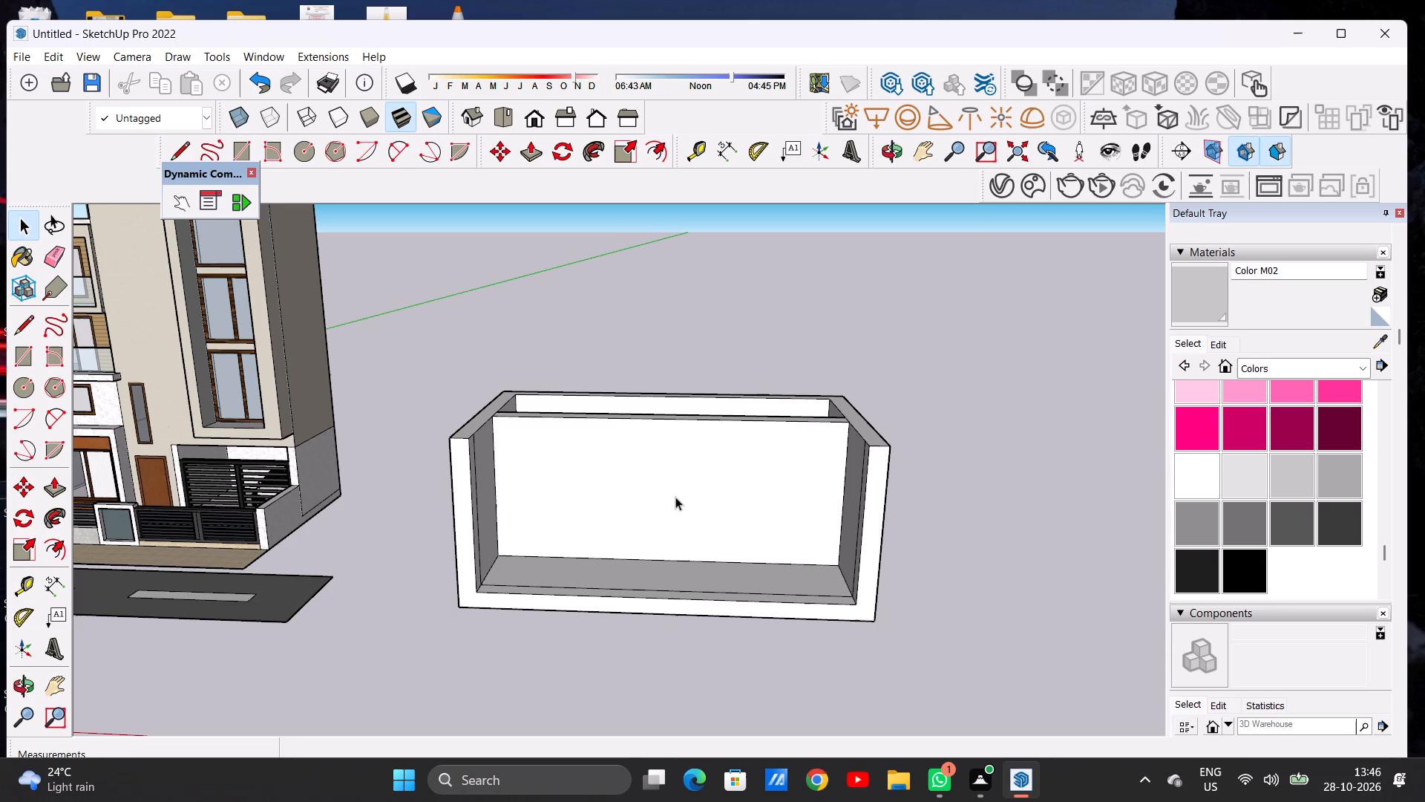
scroll(605, 498, "down", 4)
scroll(621, 498, "up", 2)
scroll(621, 498, "down", 1)
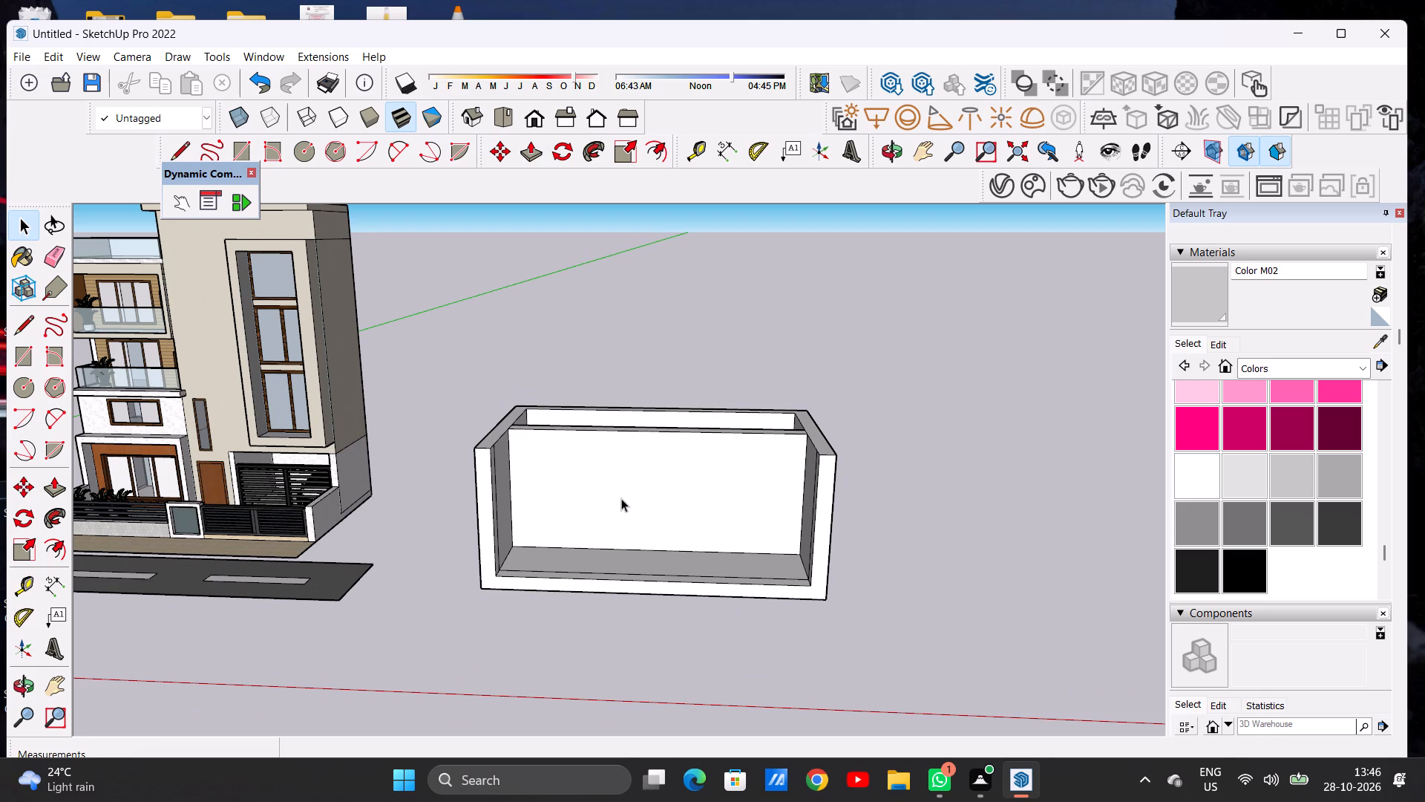
key("r")
scroll(674, 495, "down", 4)
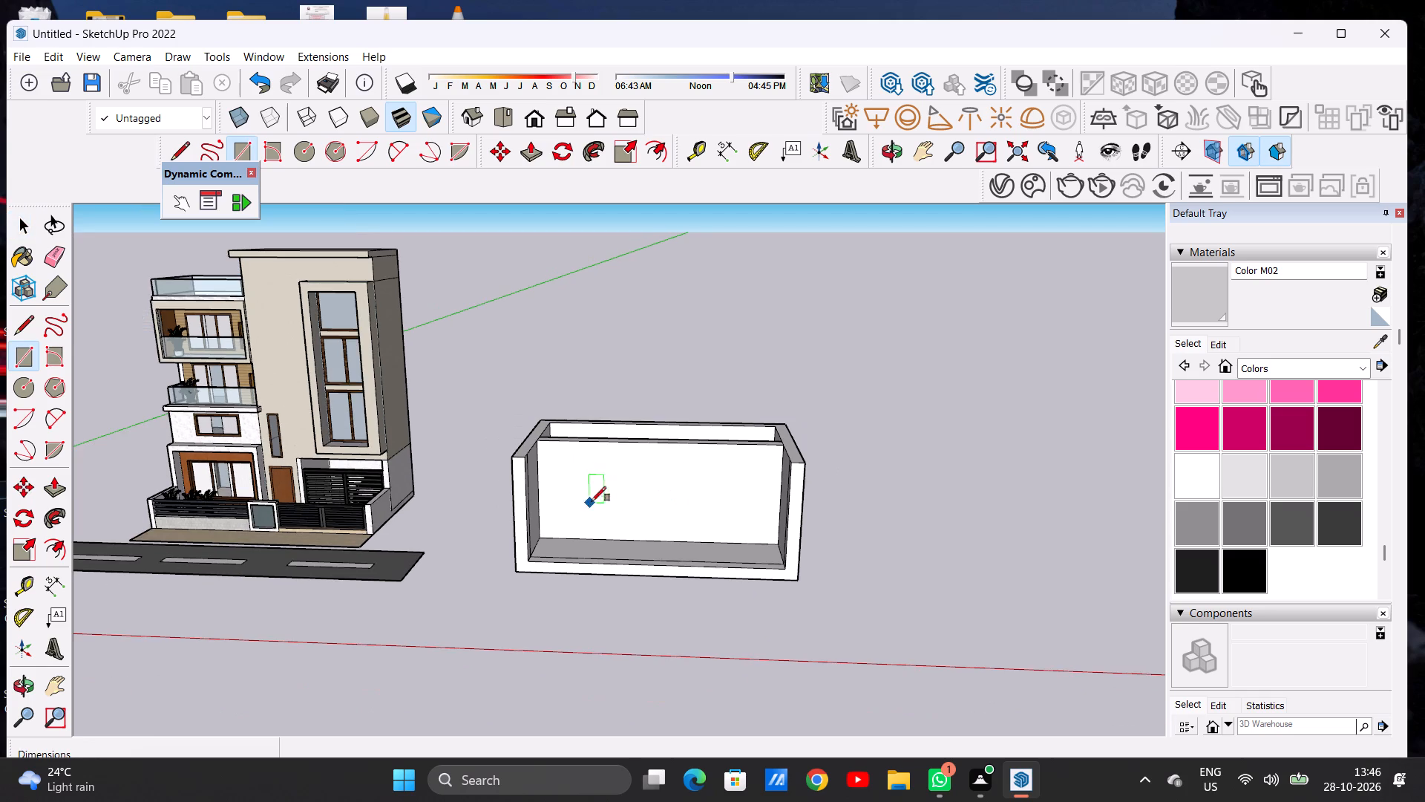
middle_click_drag(599, 490, 606, 449)
scroll(592, 463, "up", 11)
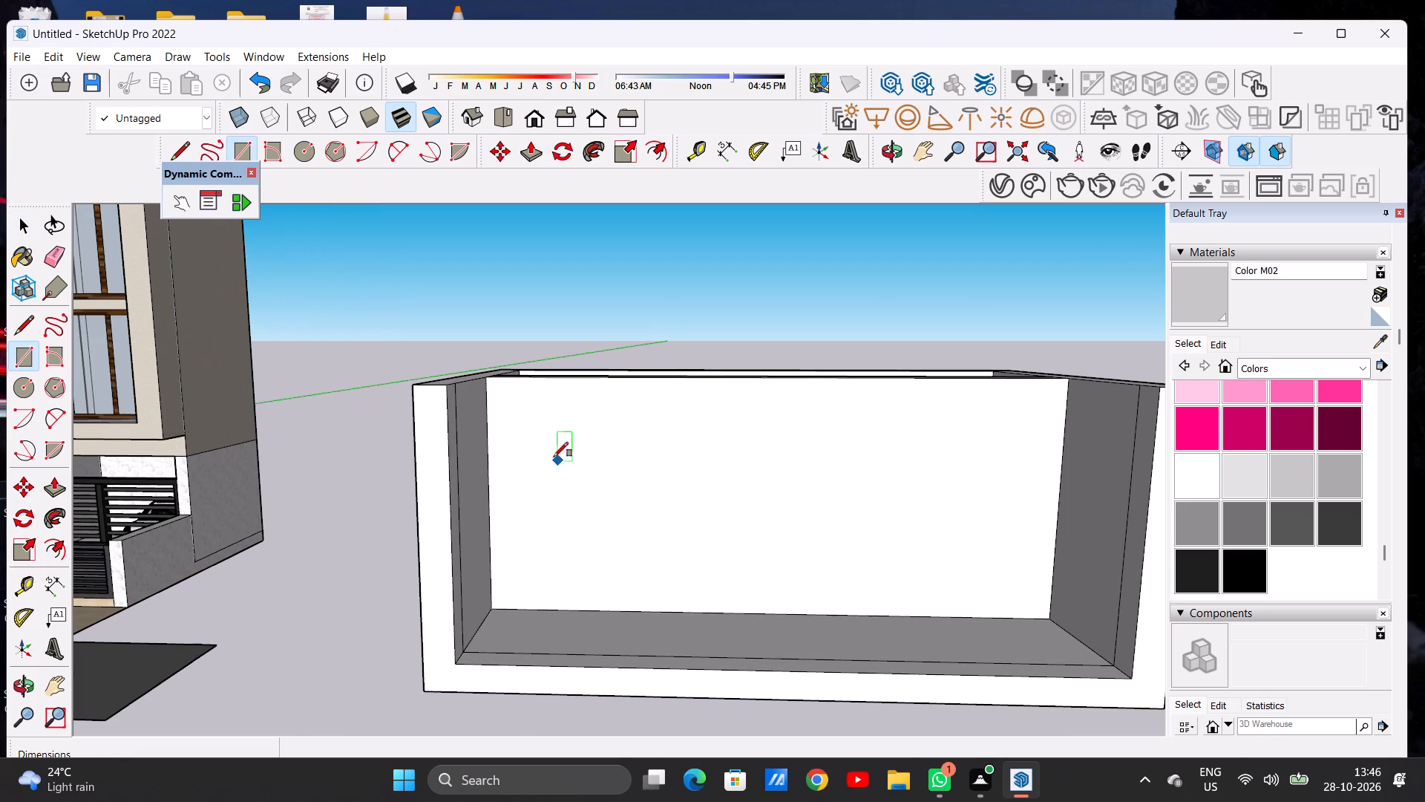
left_click(540, 610)
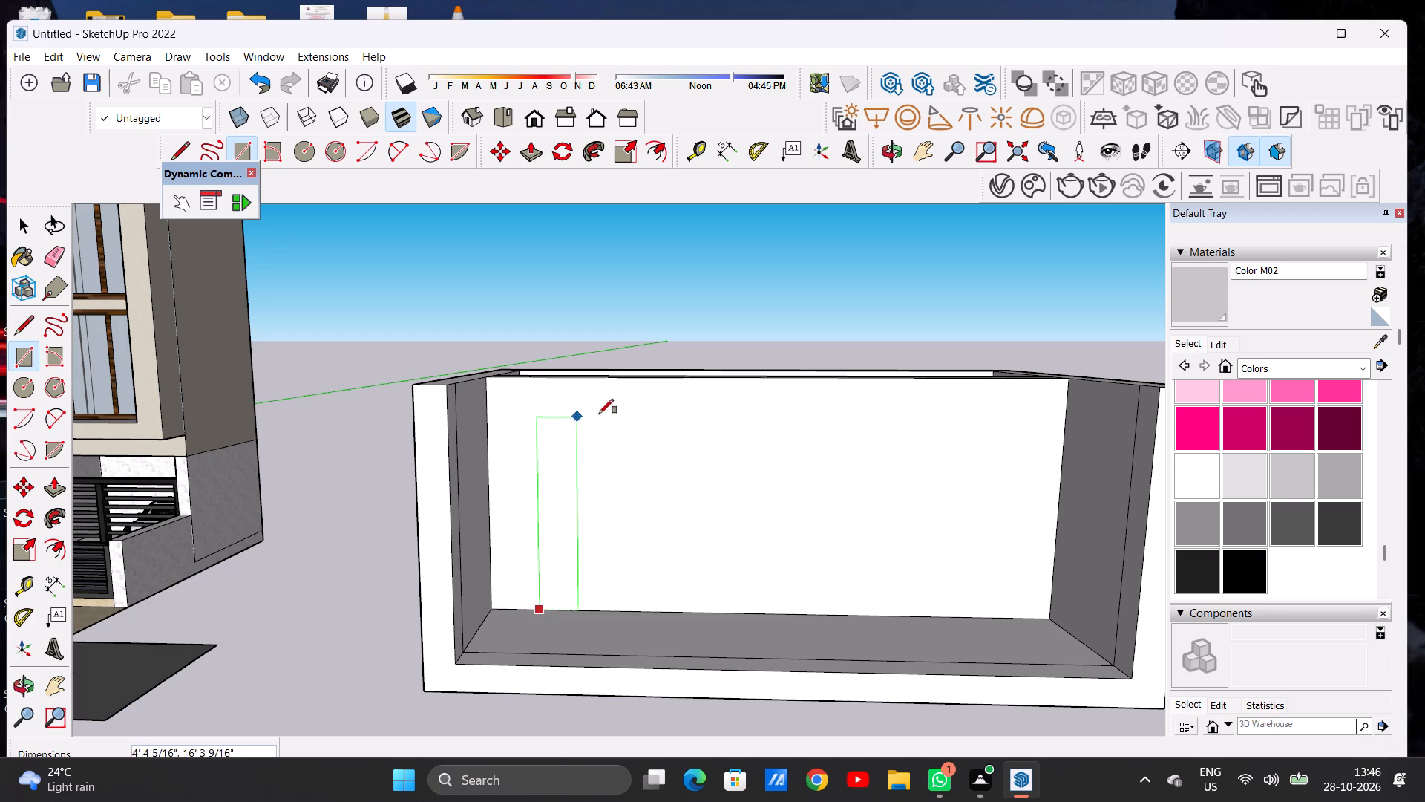
left_click(645, 424)
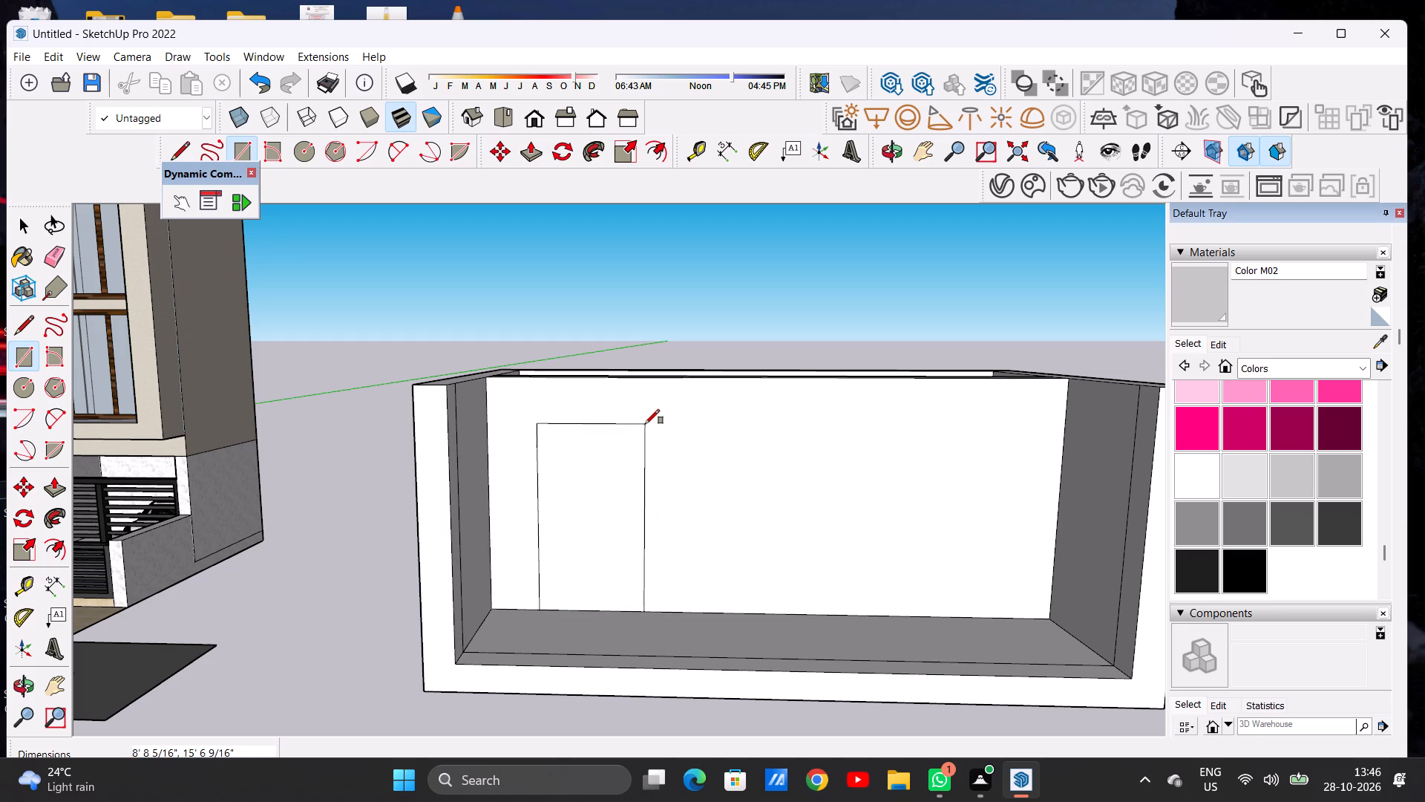
Copy the door outline about 29' along the partition's base towards the side wall farther from the house.
key("space")
double_click(619, 507)
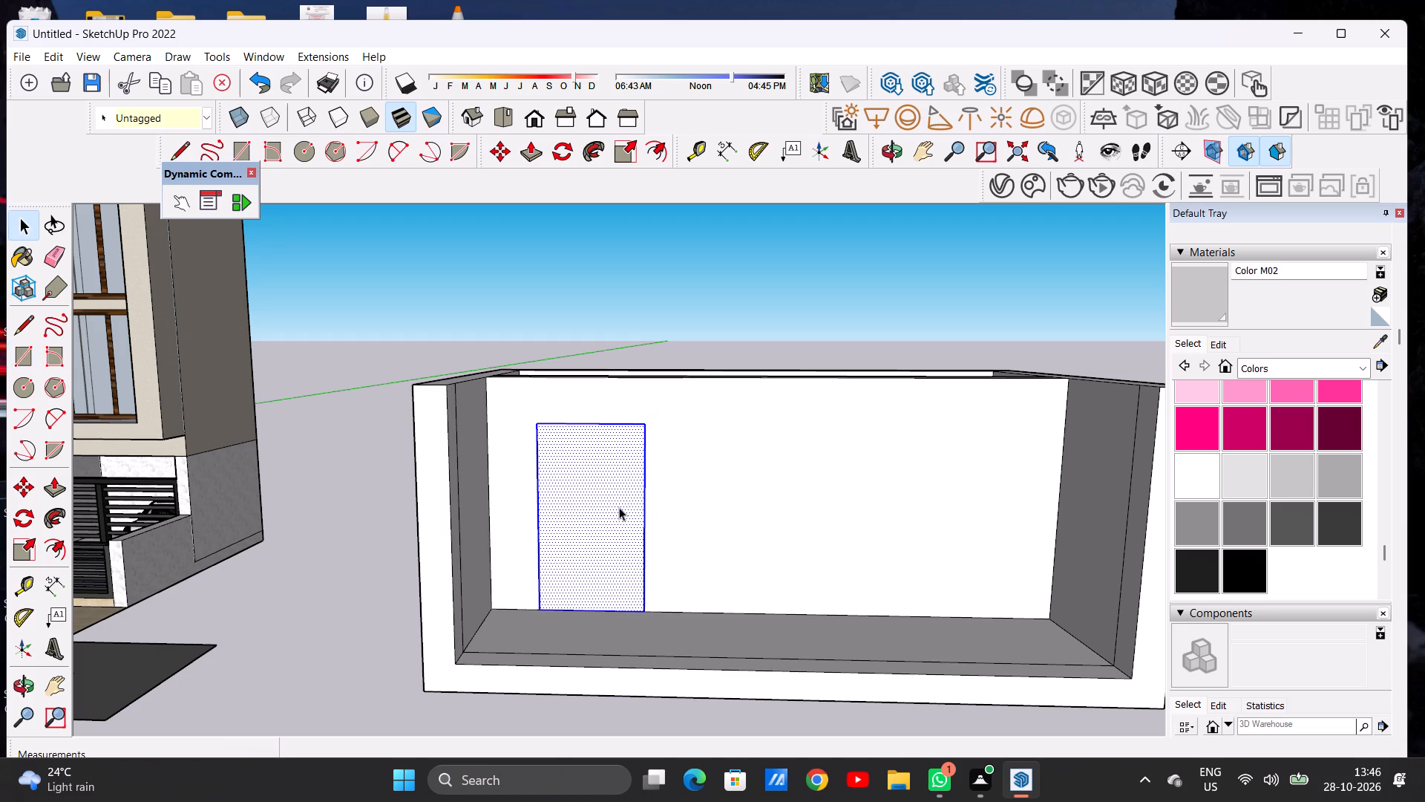
key("m")
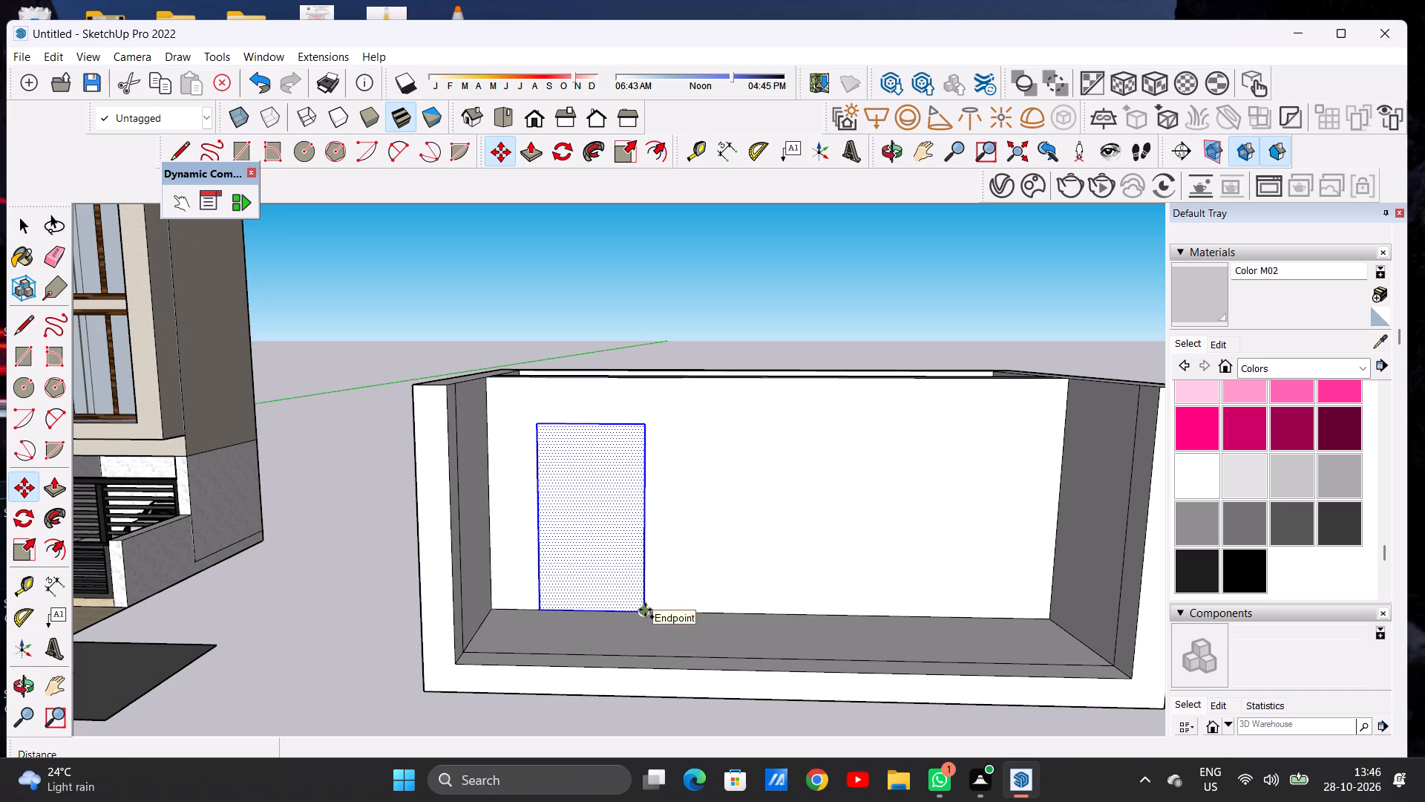
left_click(645, 610)
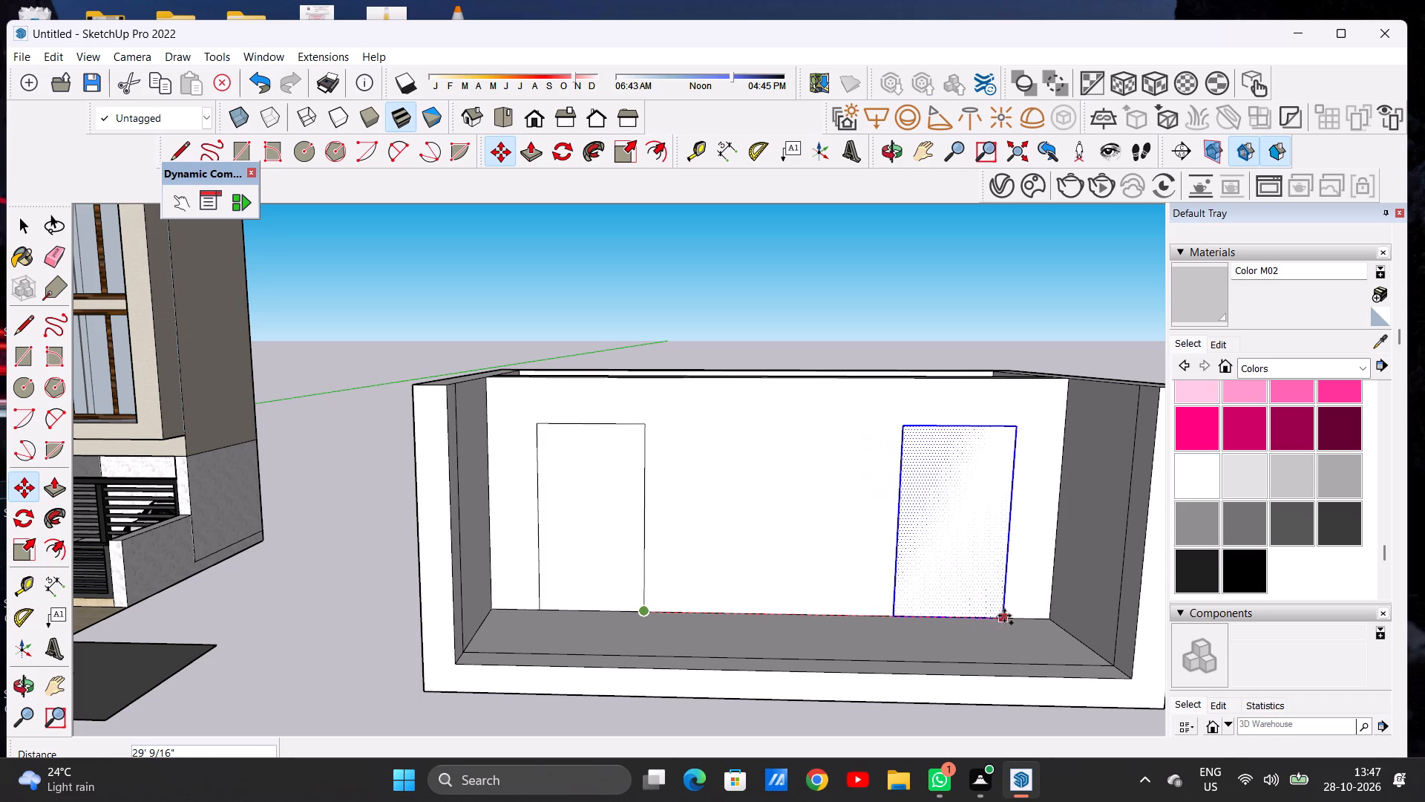
left_click(1004, 616)
key("space")
scroll(514, 561, "down", 4)
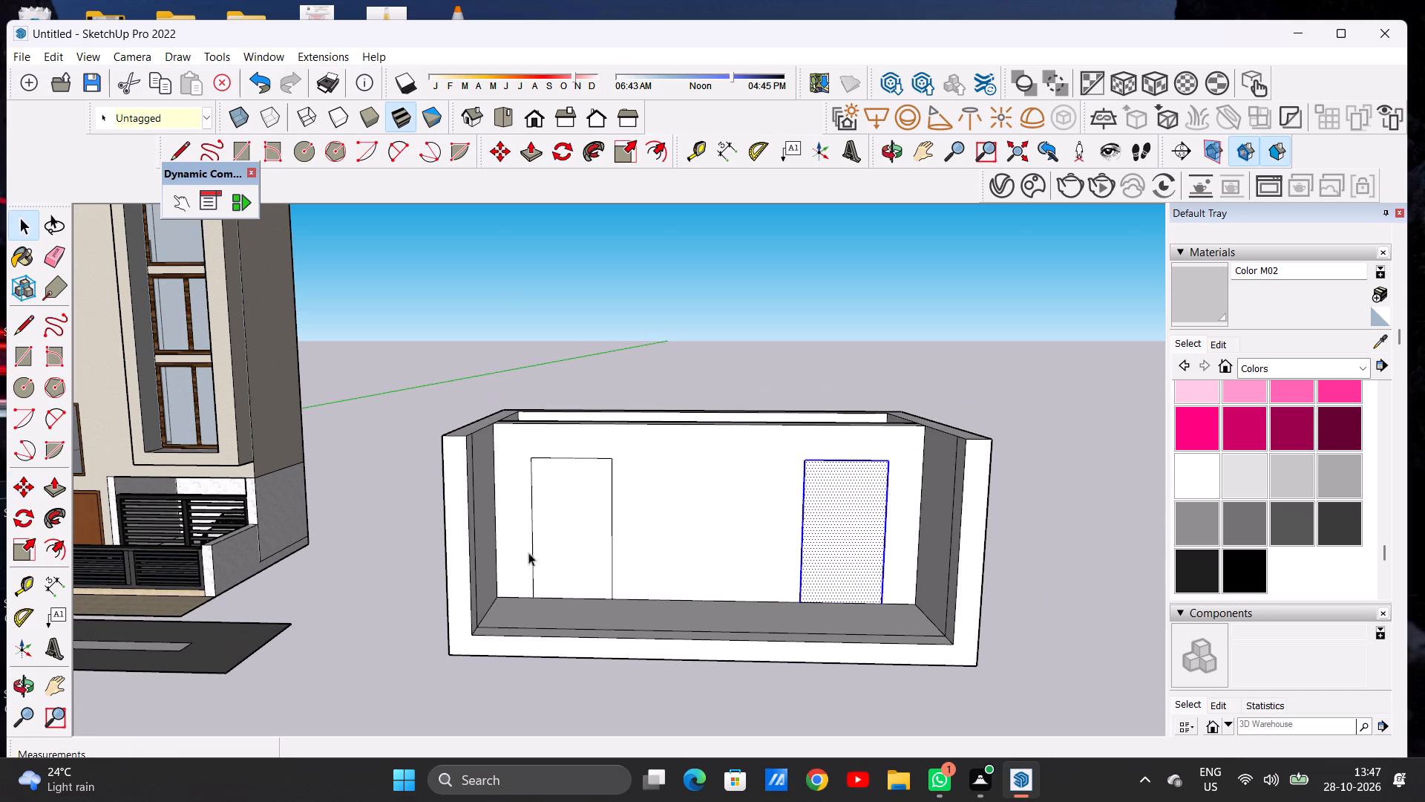
left_click(724, 371)
Draw a window outline about 4' 9" wide and 11' 1" high on the partition, beside the door outline nearest the house.
scroll(729, 503, "up", 2)
middle_click_drag(703, 518, 703, 498)
key("r")
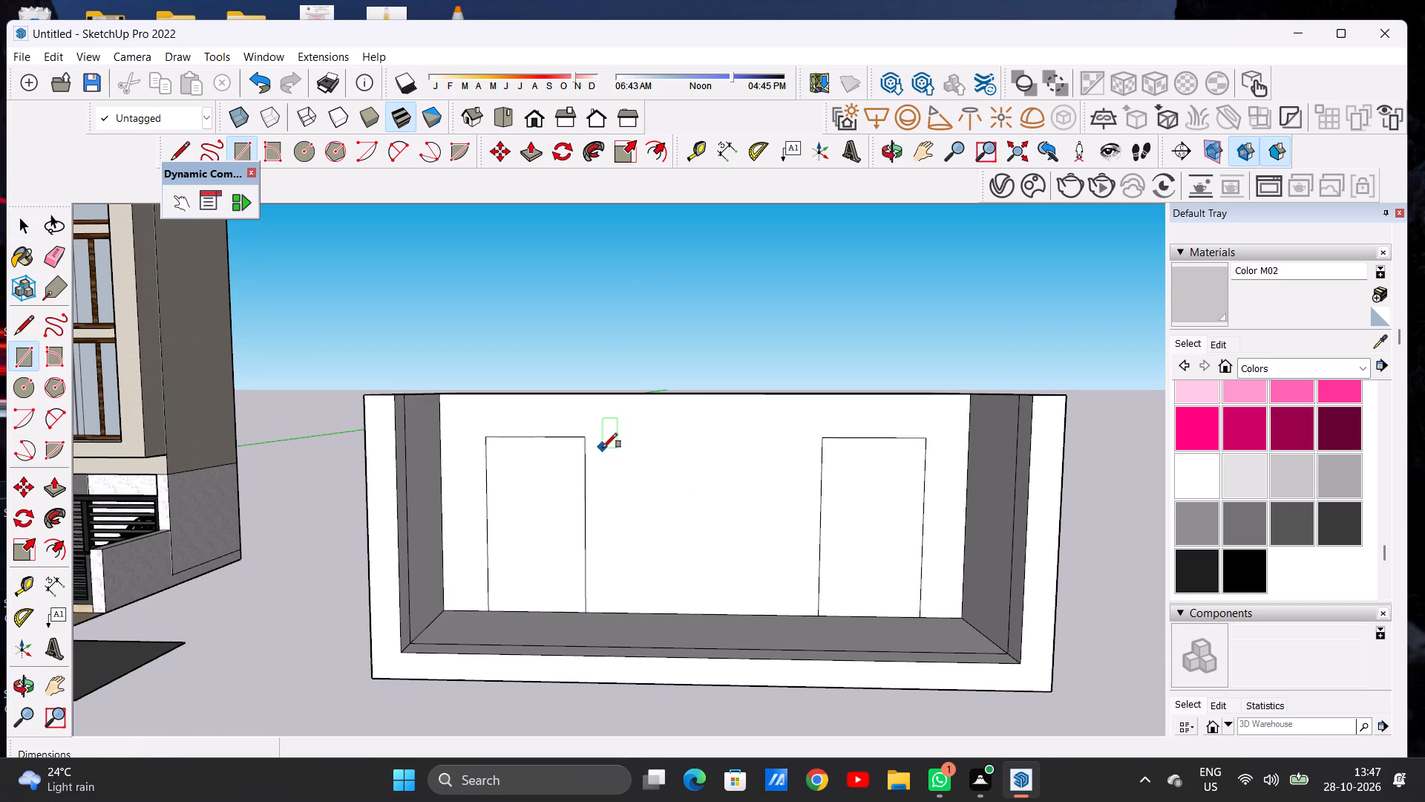
left_click(603, 448)
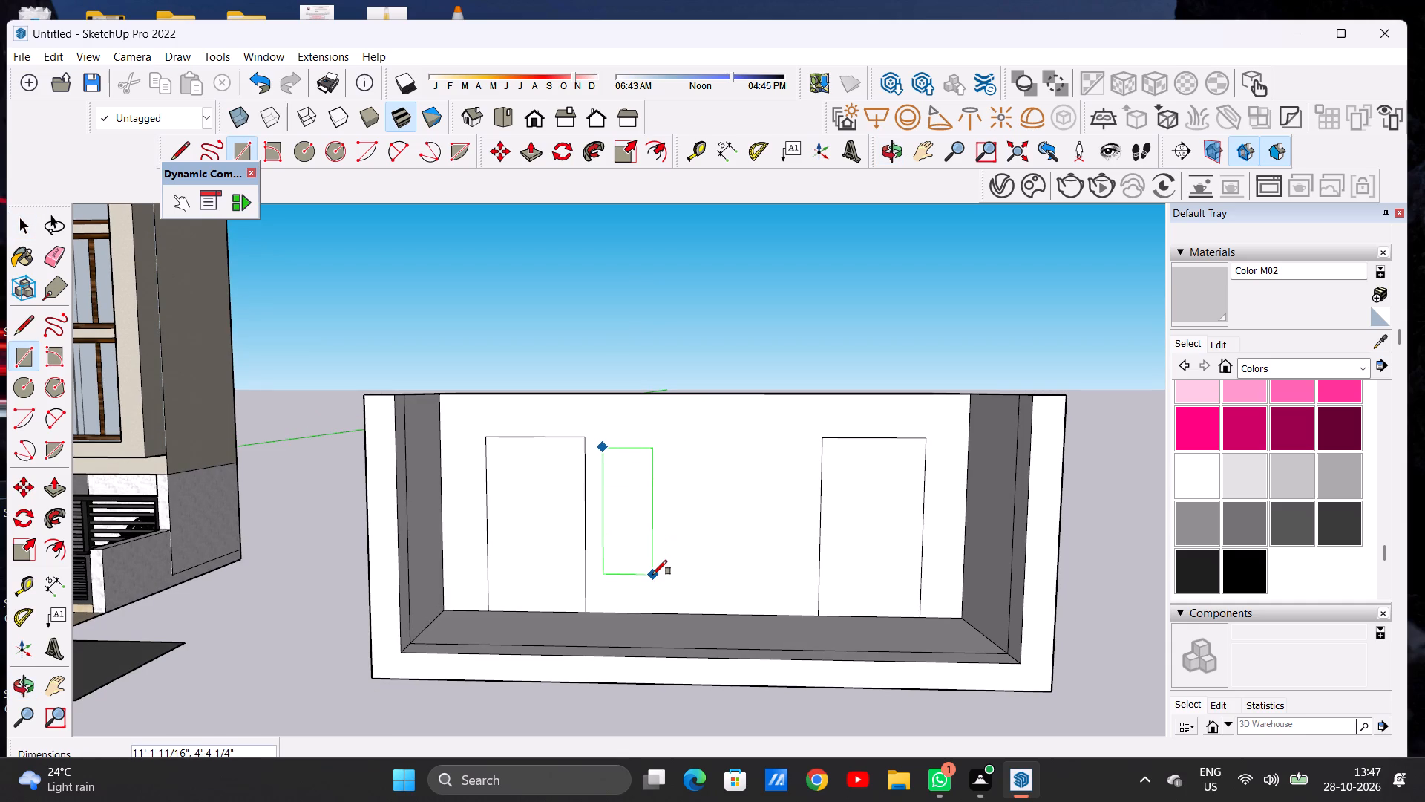
left_click(657, 574)
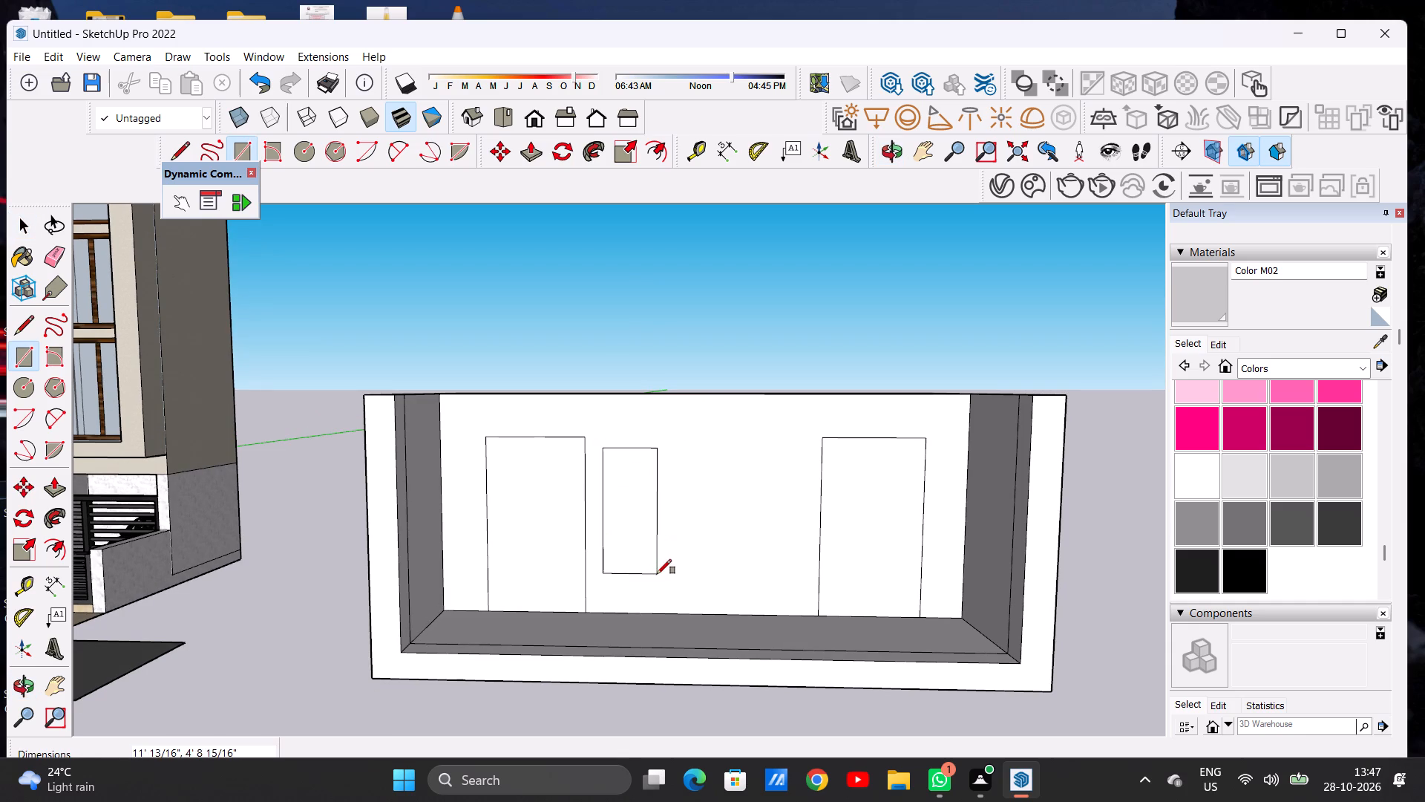
Copy the window outline along the partition to just beside the door outline farther from the house.
key("space")
double_click(636, 556)
key("m")
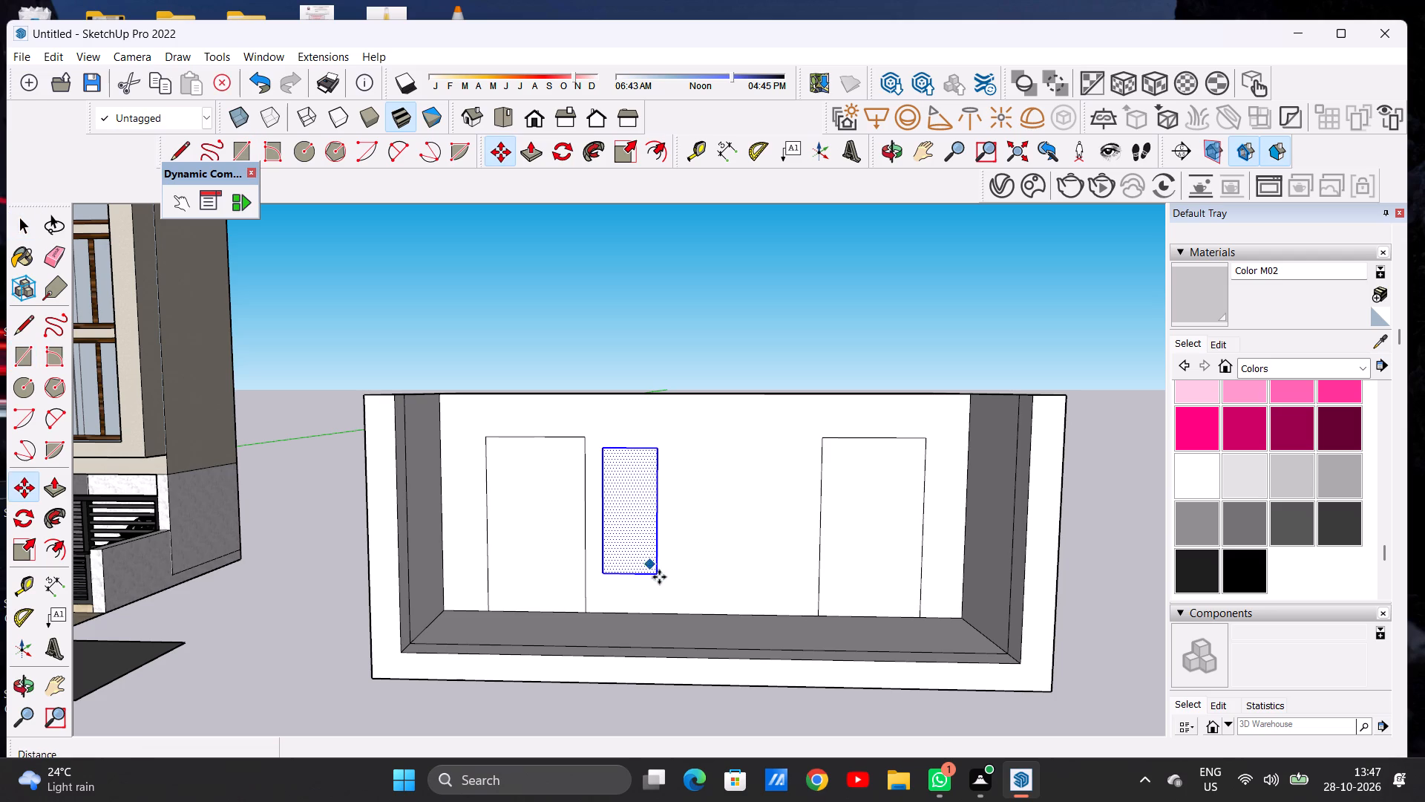
left_click(653, 578)
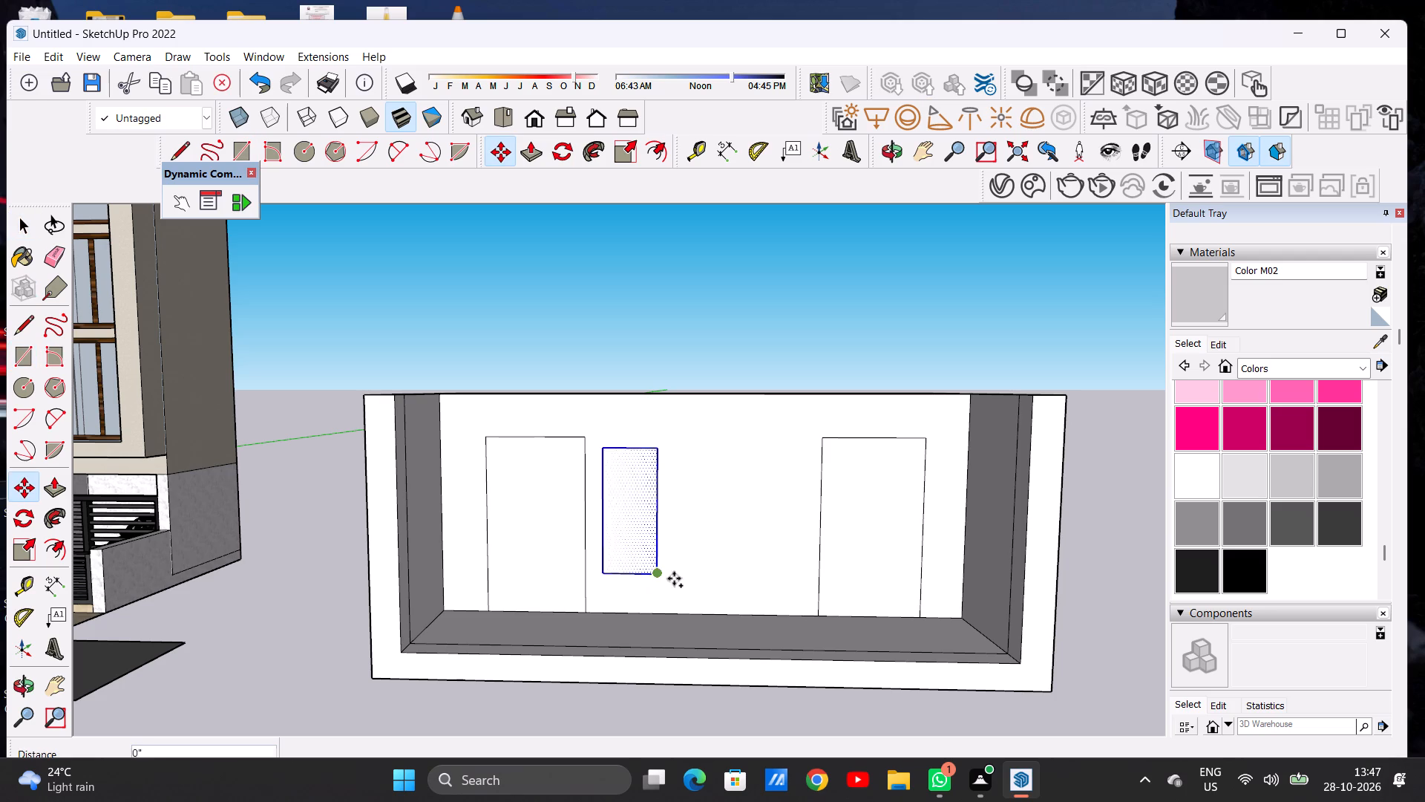
left_click(799, 577)
key("space")
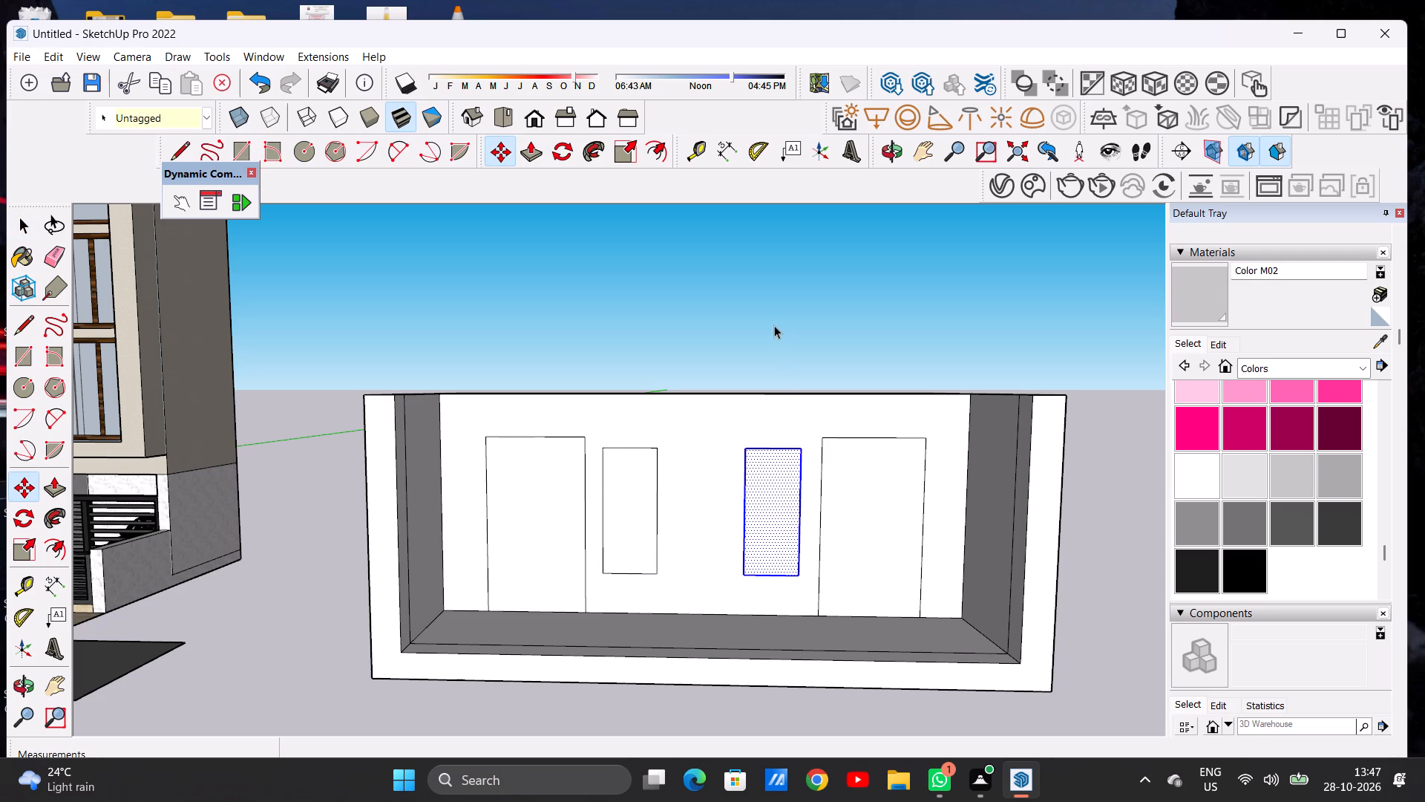
left_click(774, 325)
Push the door and window outlines nearest the house about 2' 8" through the partition to cut both openings.
scroll(619, 467, "down", 5)
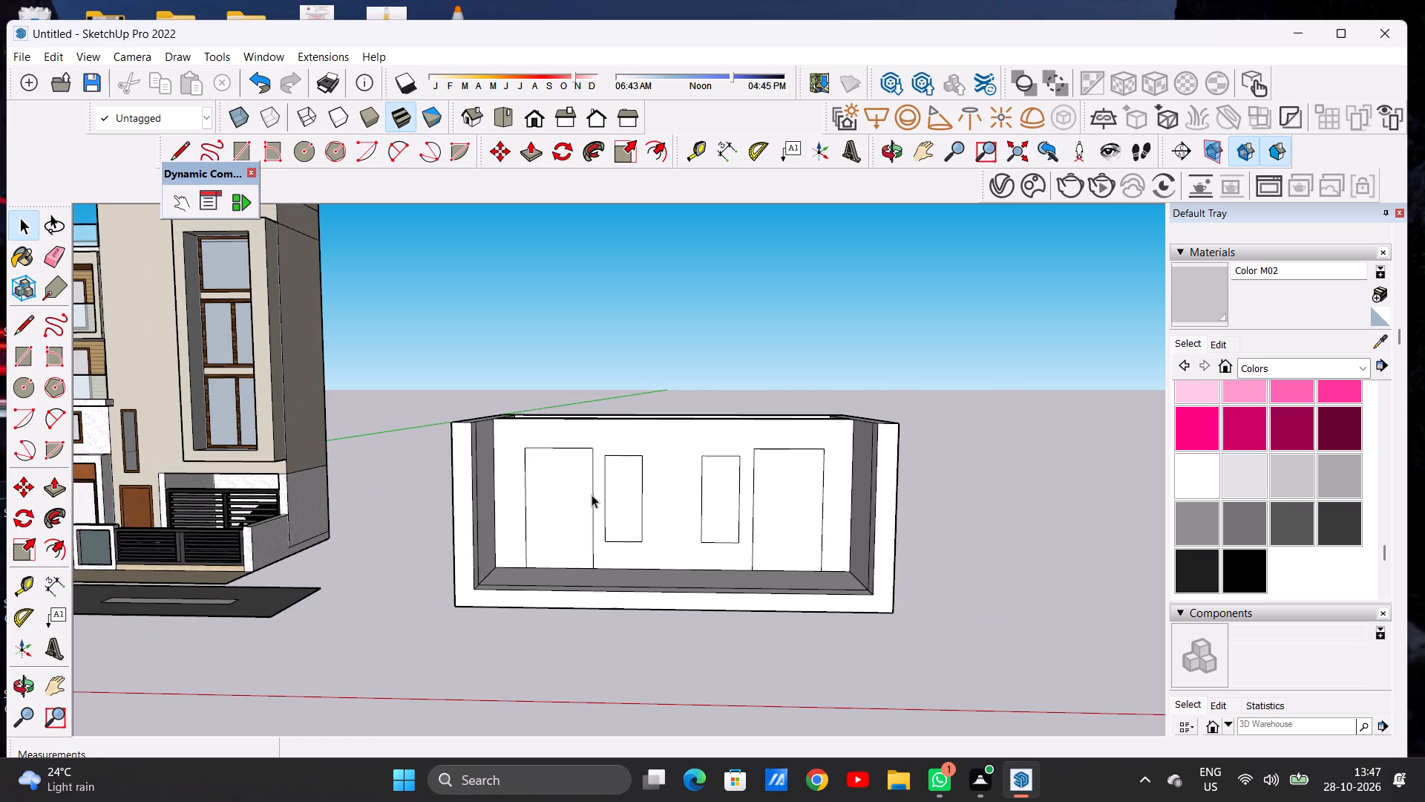
scroll(598, 477, "down", 5)
scroll(623, 483, "up", 6)
middle_click_drag(623, 461, 581, 466)
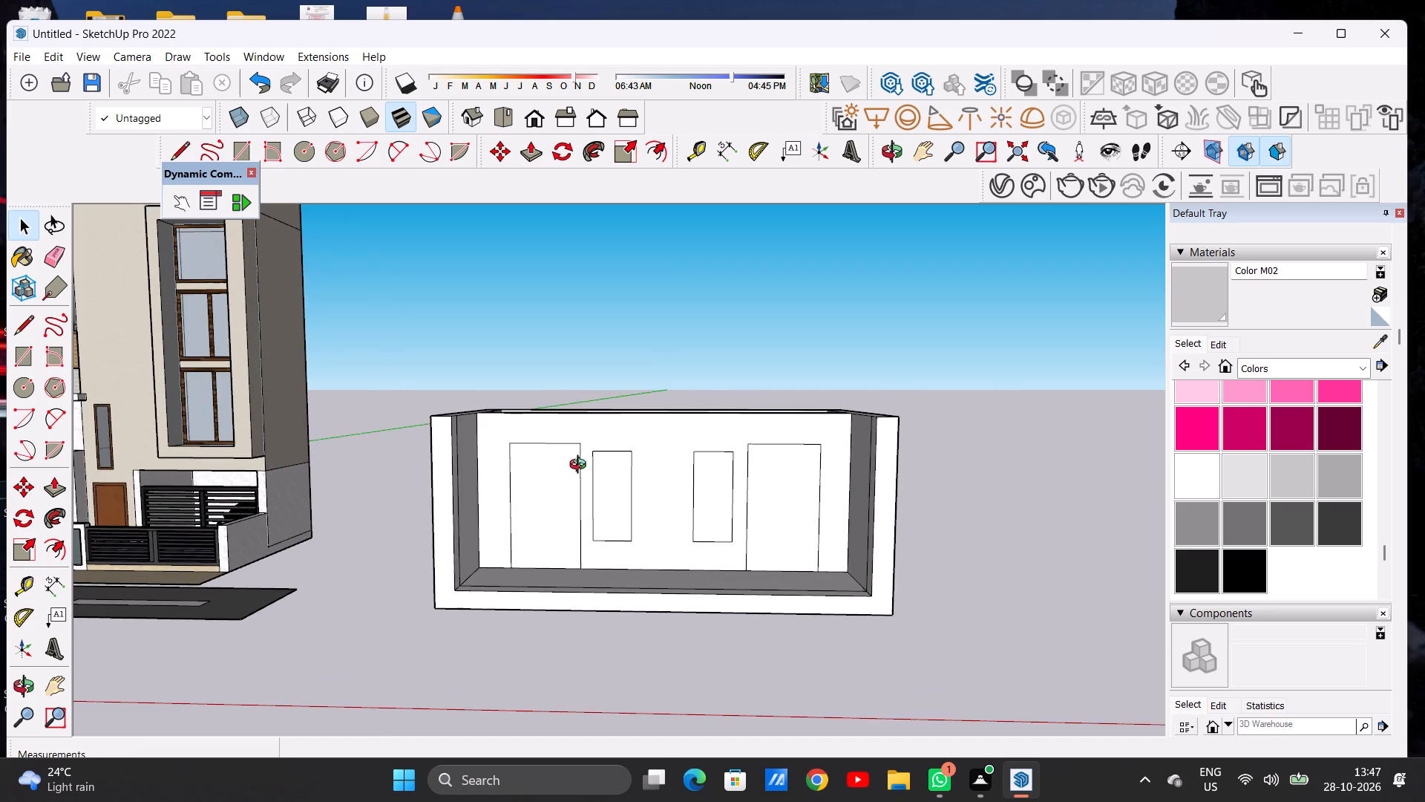
middle_click_drag(581, 466, 540, 573)
scroll(515, 517, "up", 1)
scroll(515, 517, "down", 1)
scroll(515, 517, "up", 5)
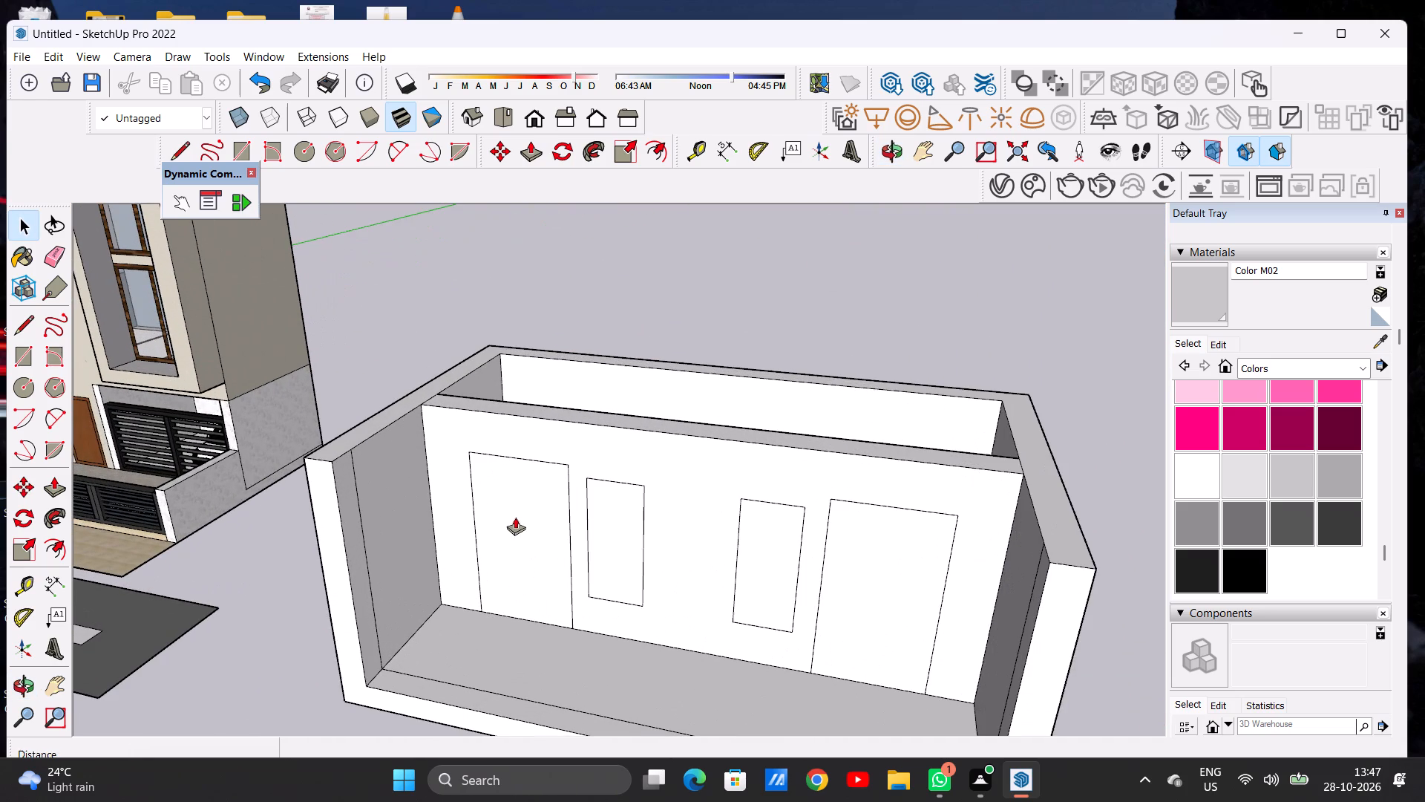
key("p")
scroll(529, 495, "up", 4)
left_click(529, 495)
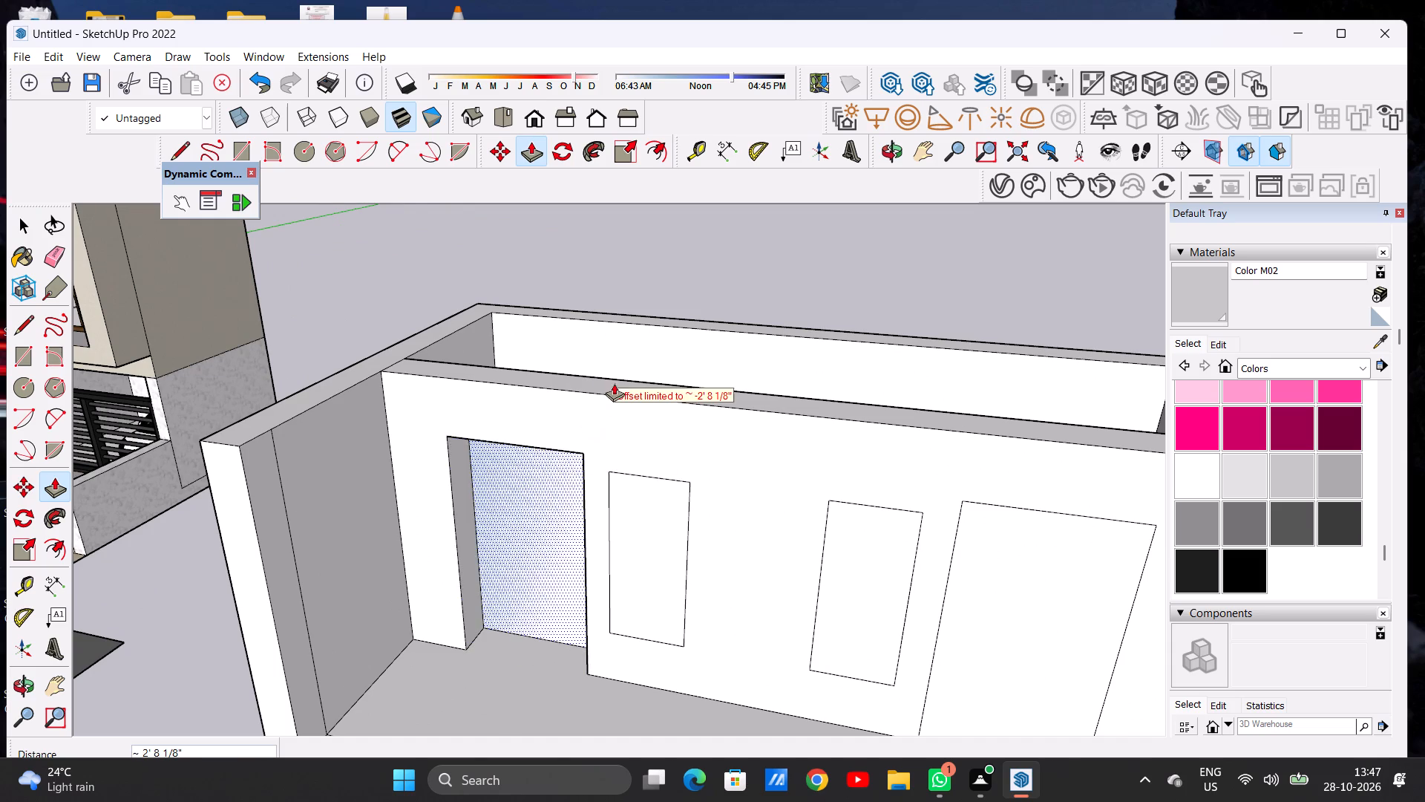
left_click(612, 382)
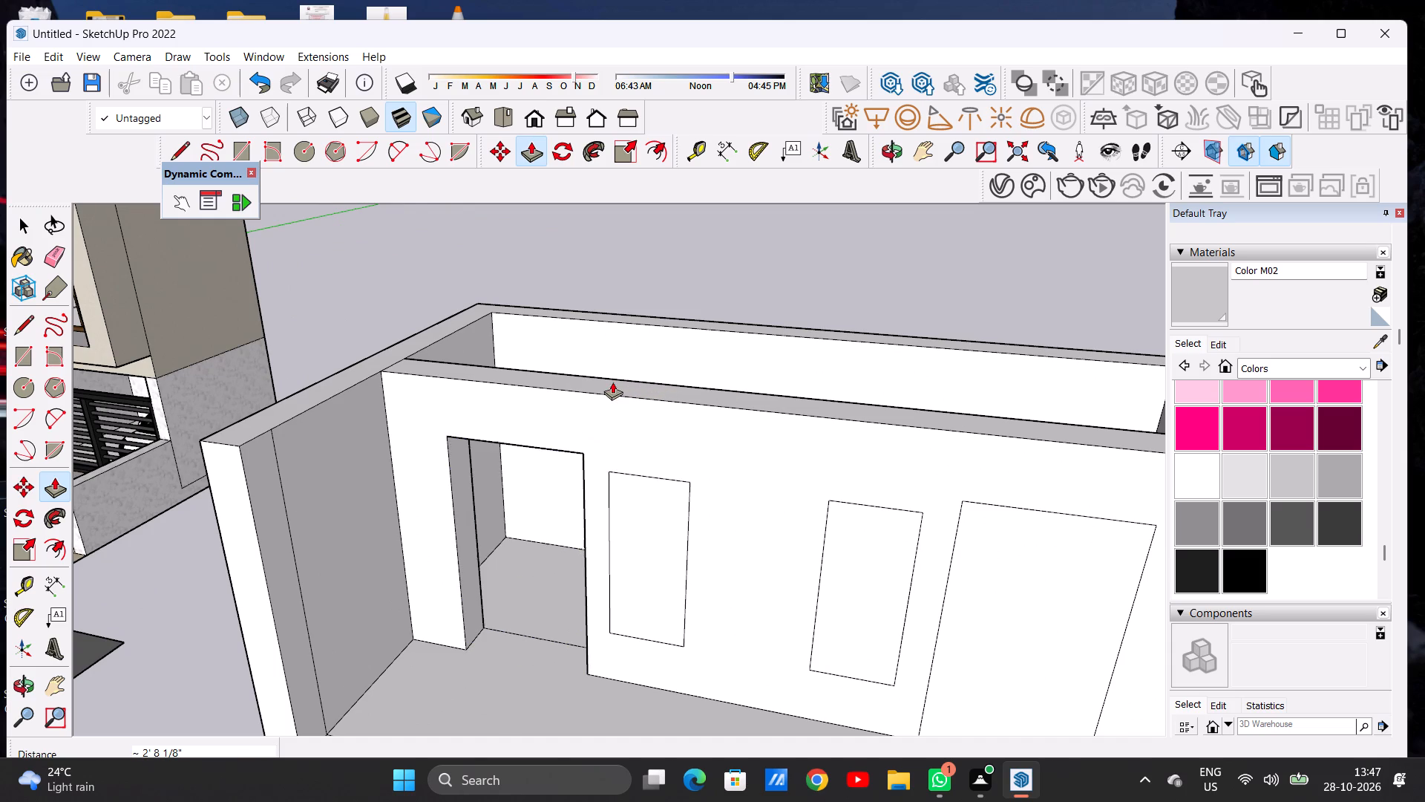
left_click(654, 508)
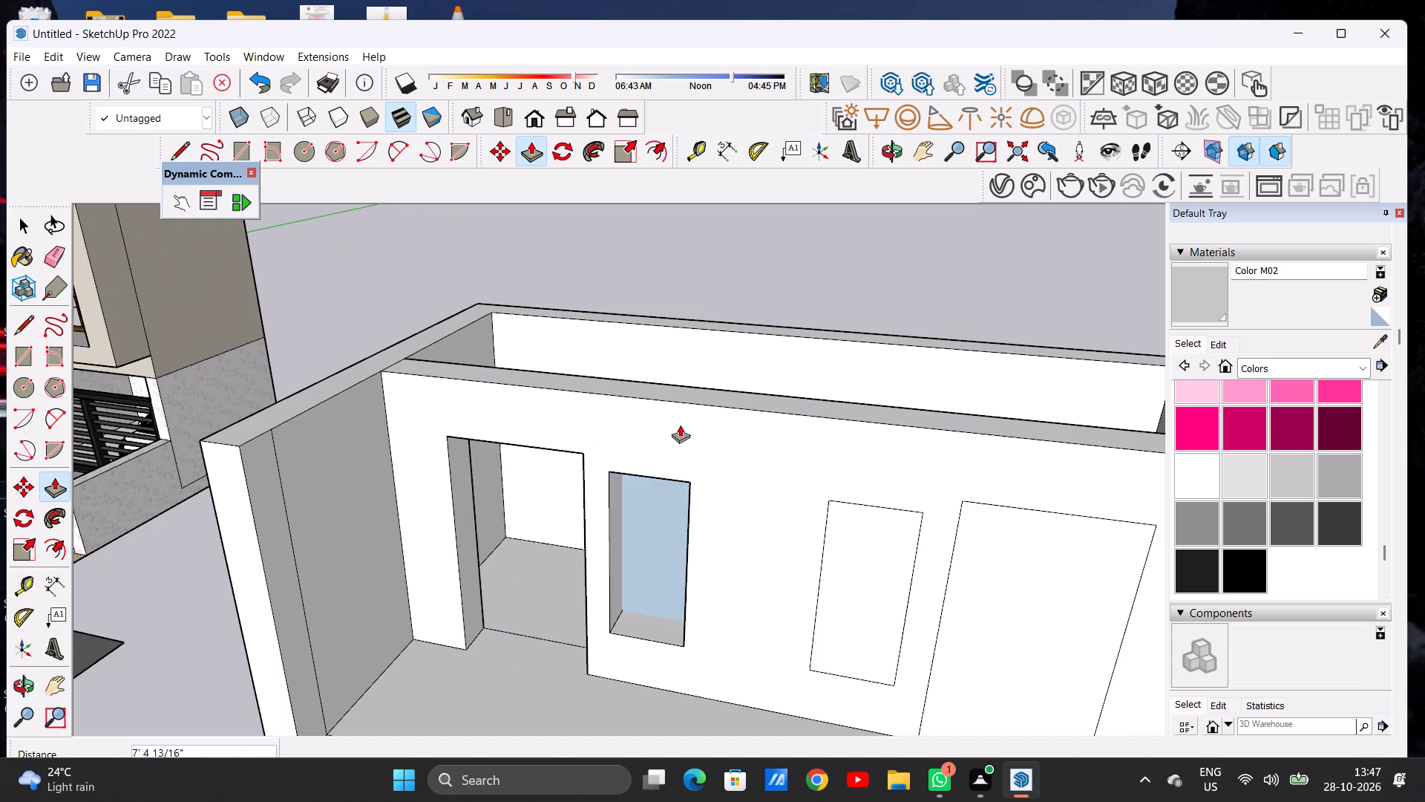
left_click(701, 388)
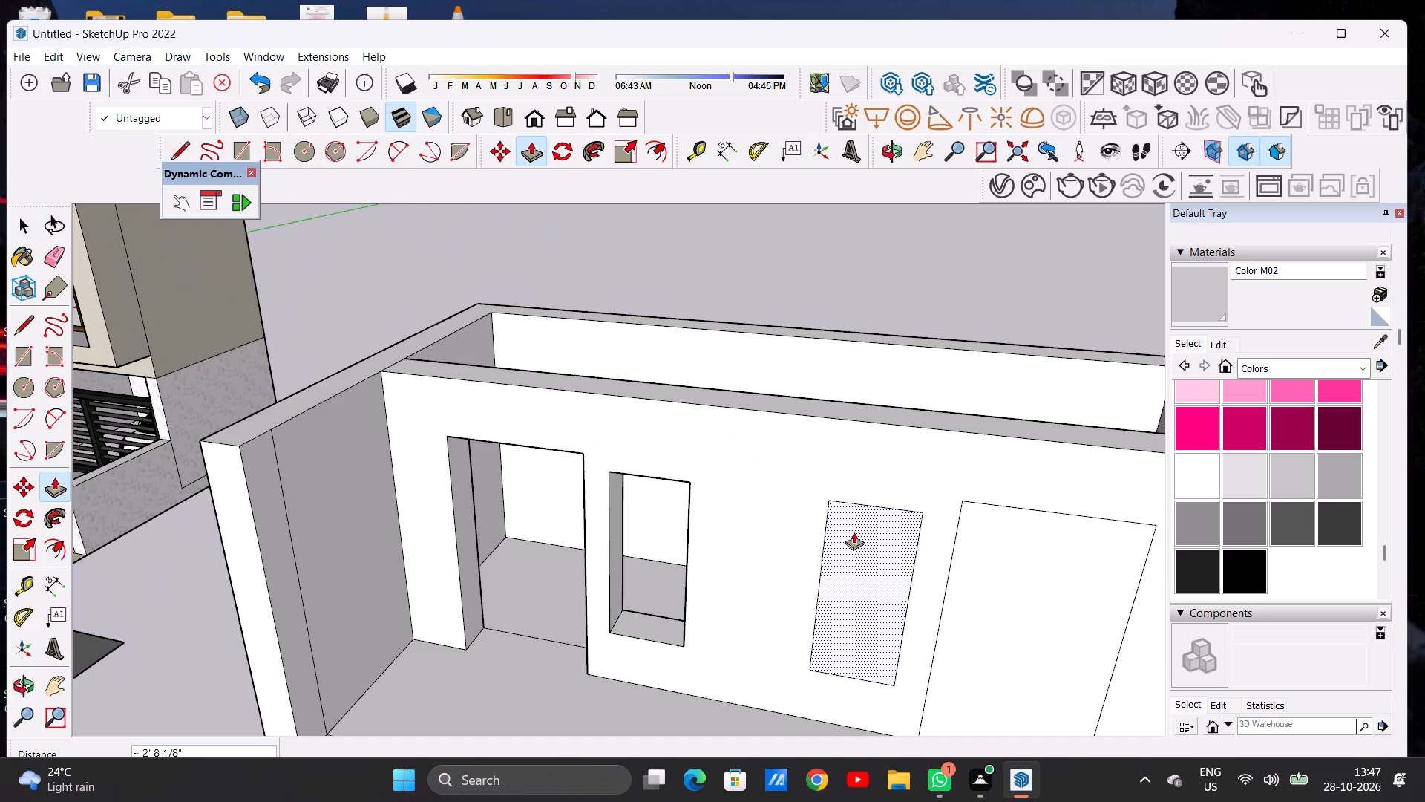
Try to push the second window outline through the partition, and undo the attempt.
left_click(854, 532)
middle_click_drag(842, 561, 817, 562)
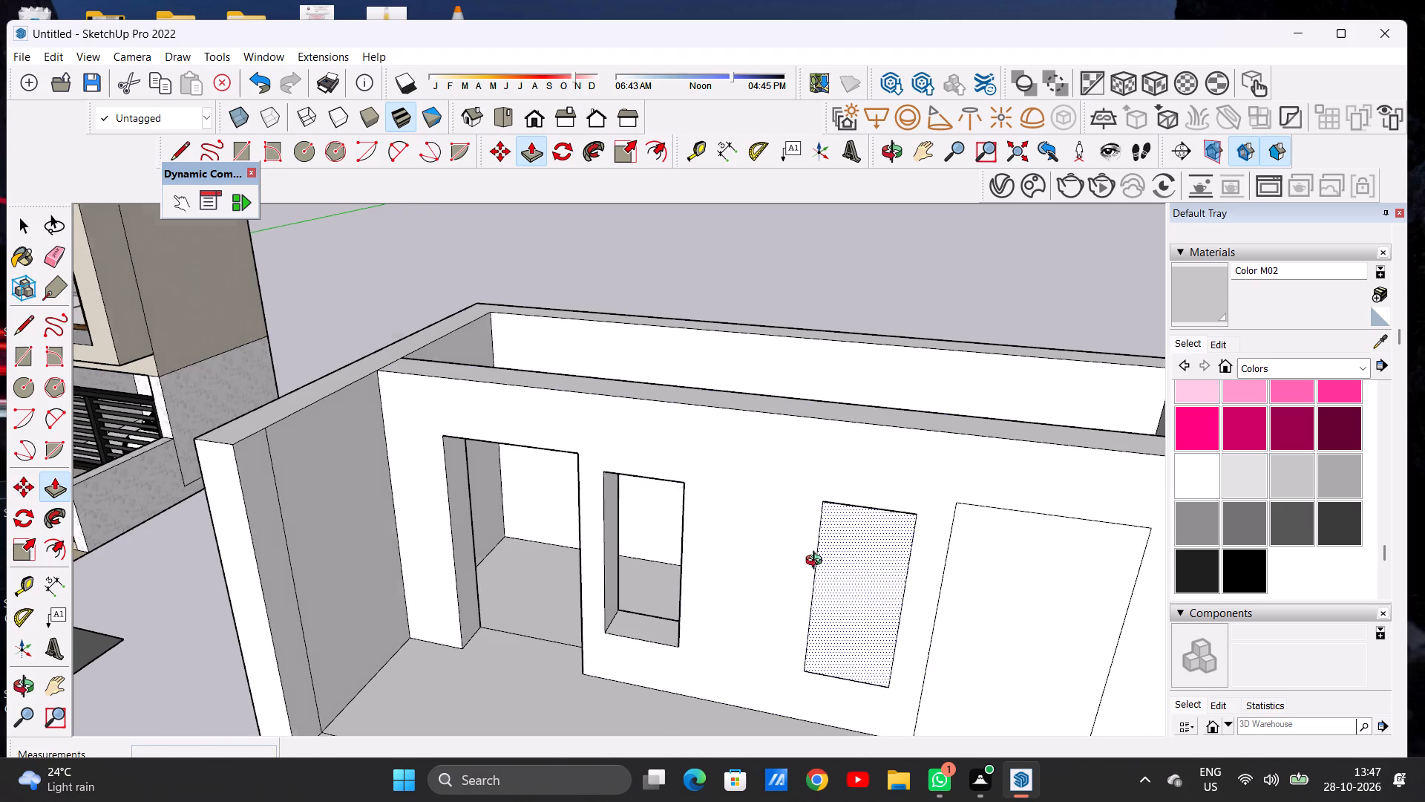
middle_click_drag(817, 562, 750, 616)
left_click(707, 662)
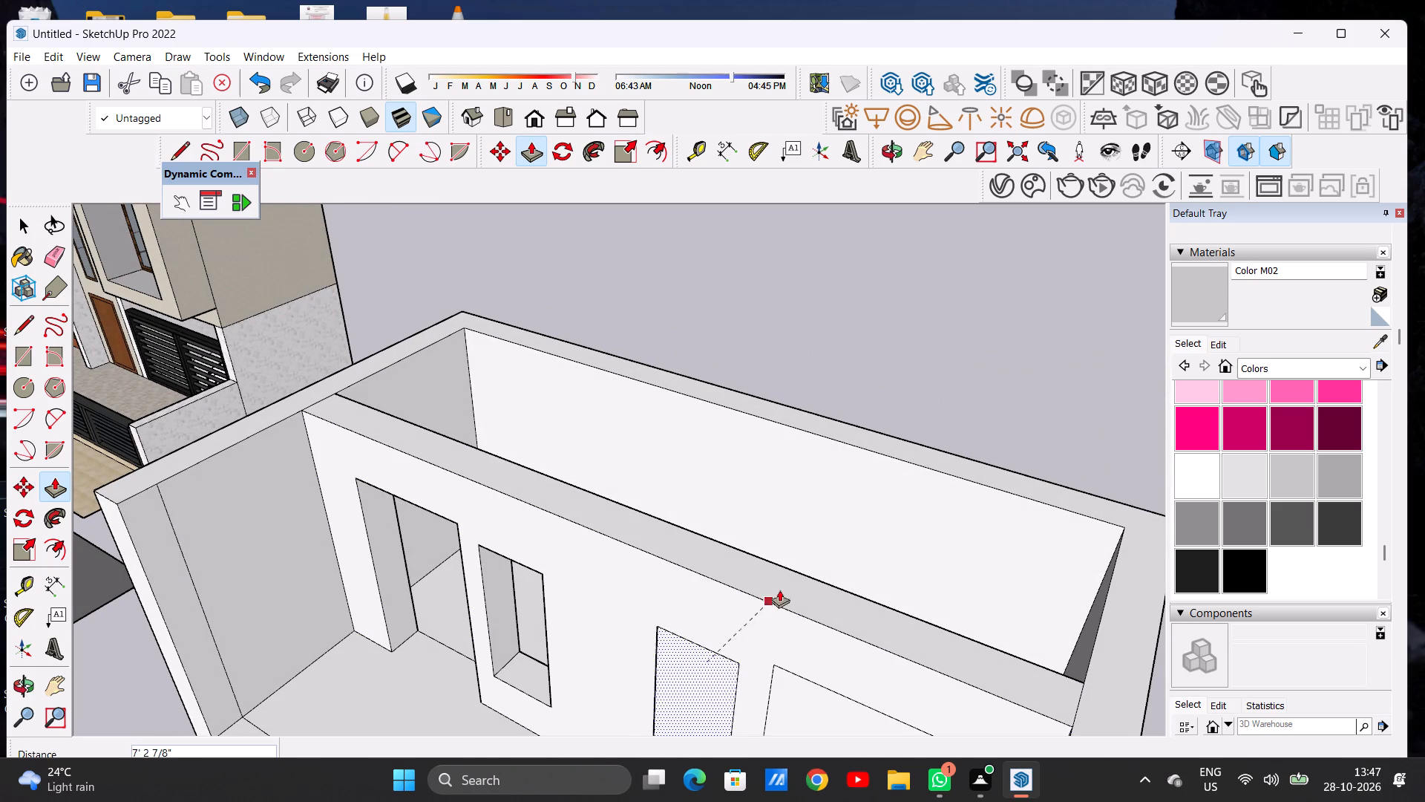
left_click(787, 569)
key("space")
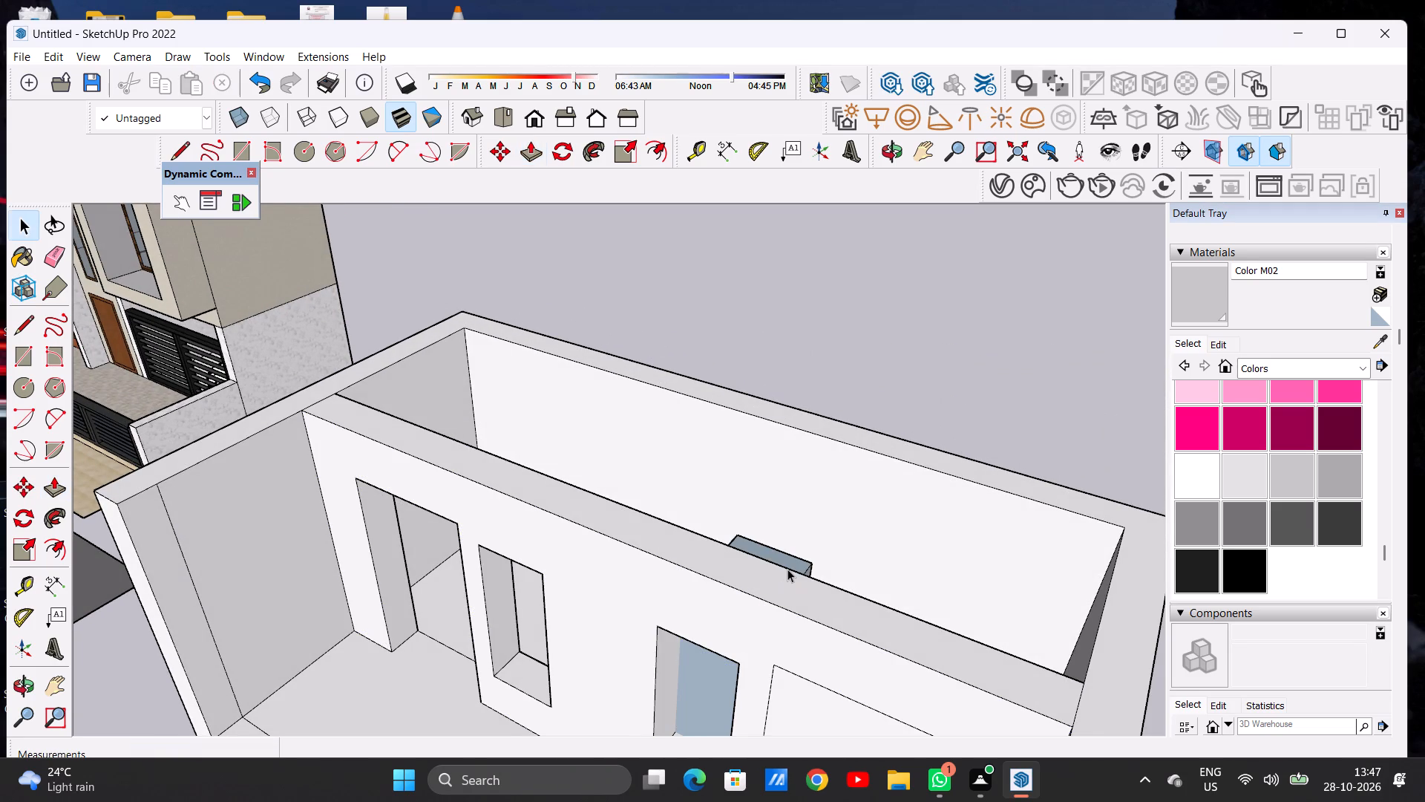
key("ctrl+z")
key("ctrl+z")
Push the second window outline and second door outline about 2' 8" through the partition to cut both openings.
scroll(787, 533, "down", 1)
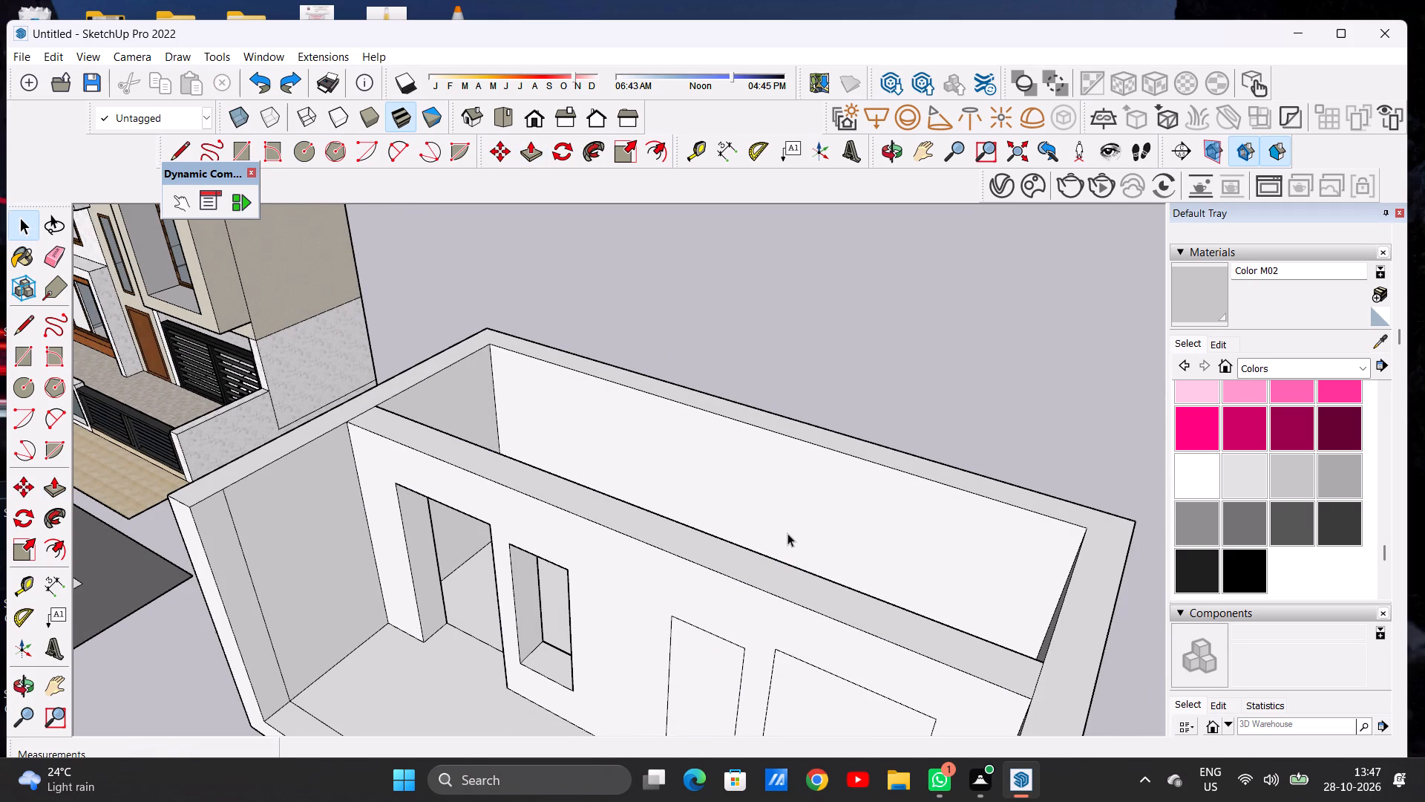
key("p")
left_click(708, 674)
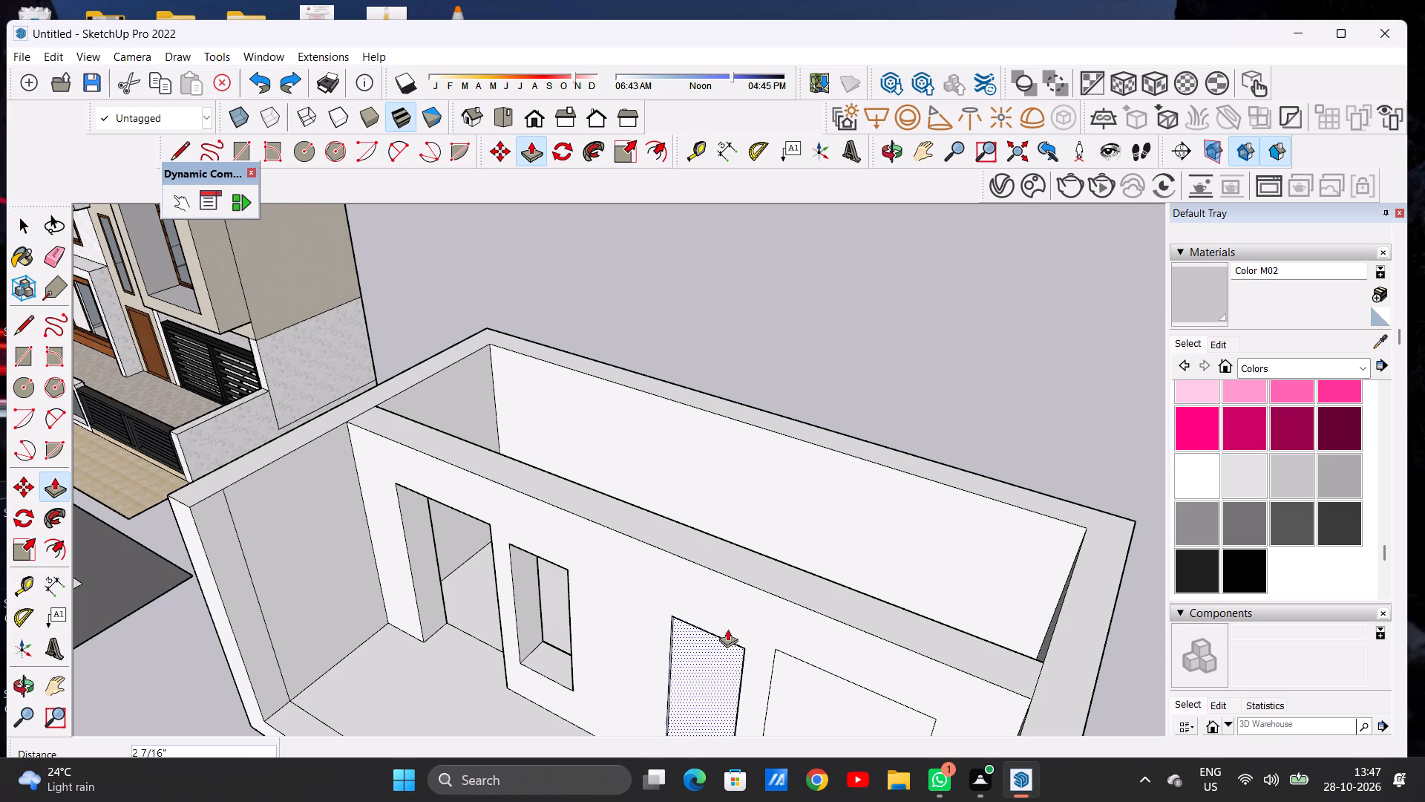
left_click(781, 557)
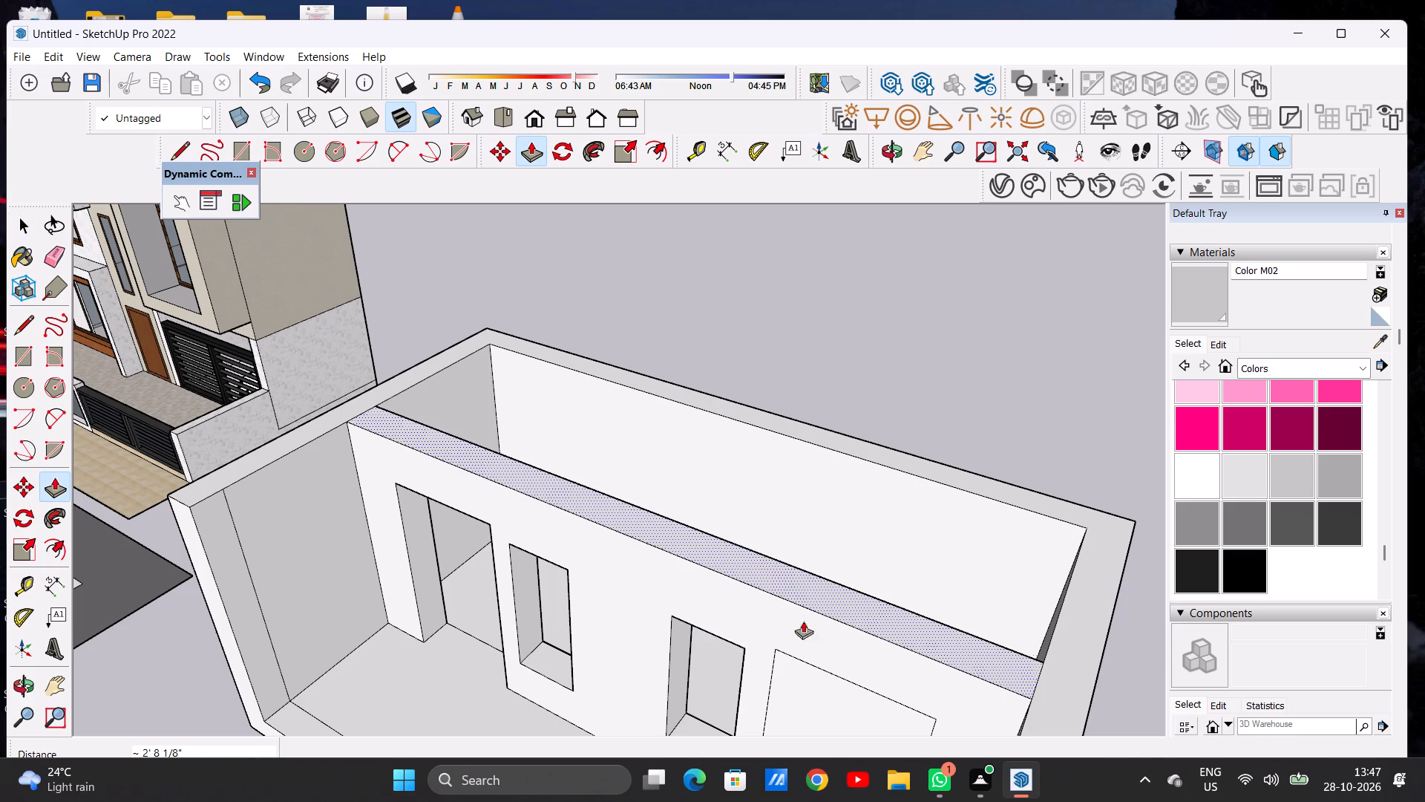
left_click(822, 694)
left_click(897, 599)
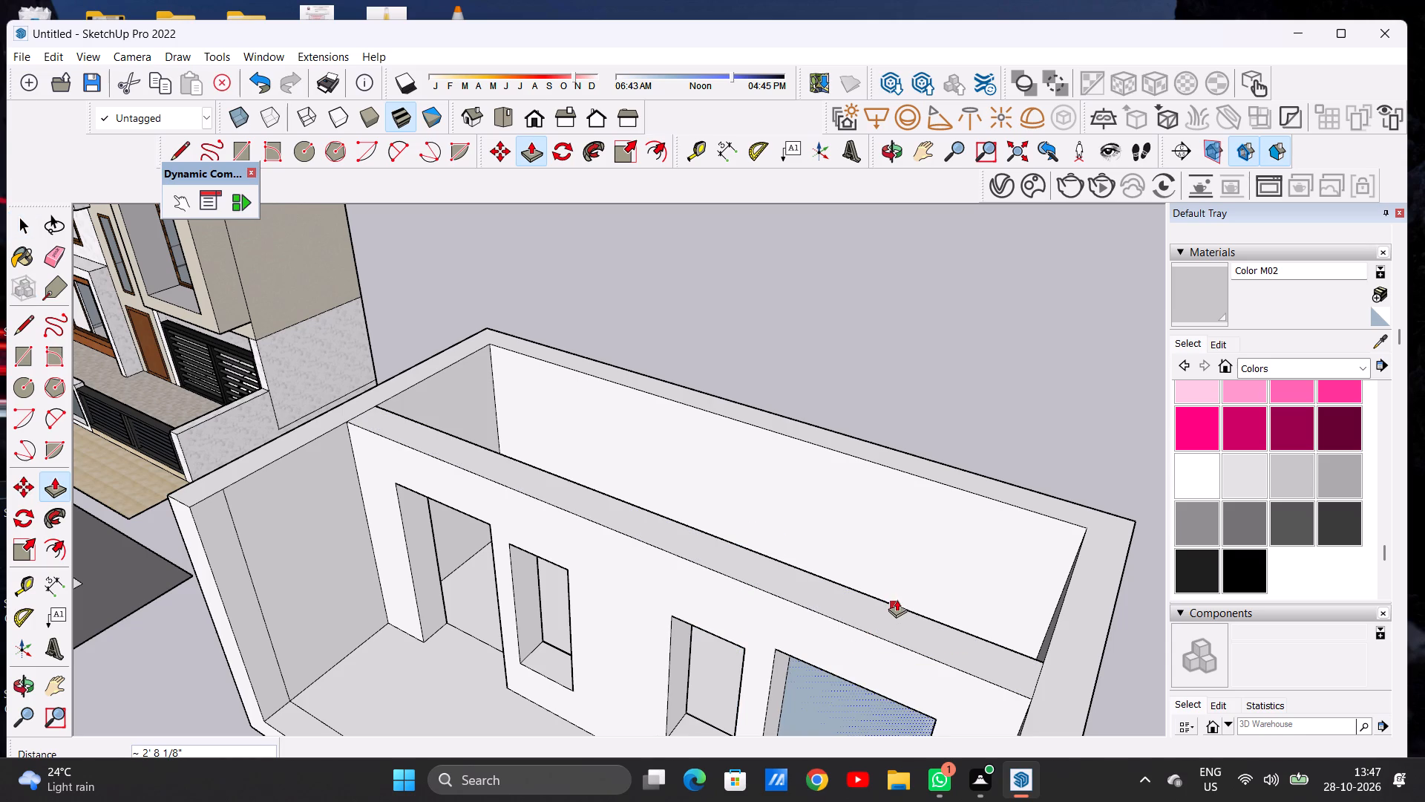
key("space")
Examine the partition's door and window openings in the standard front view and from above the open front.
scroll(779, 533, "down", 4)
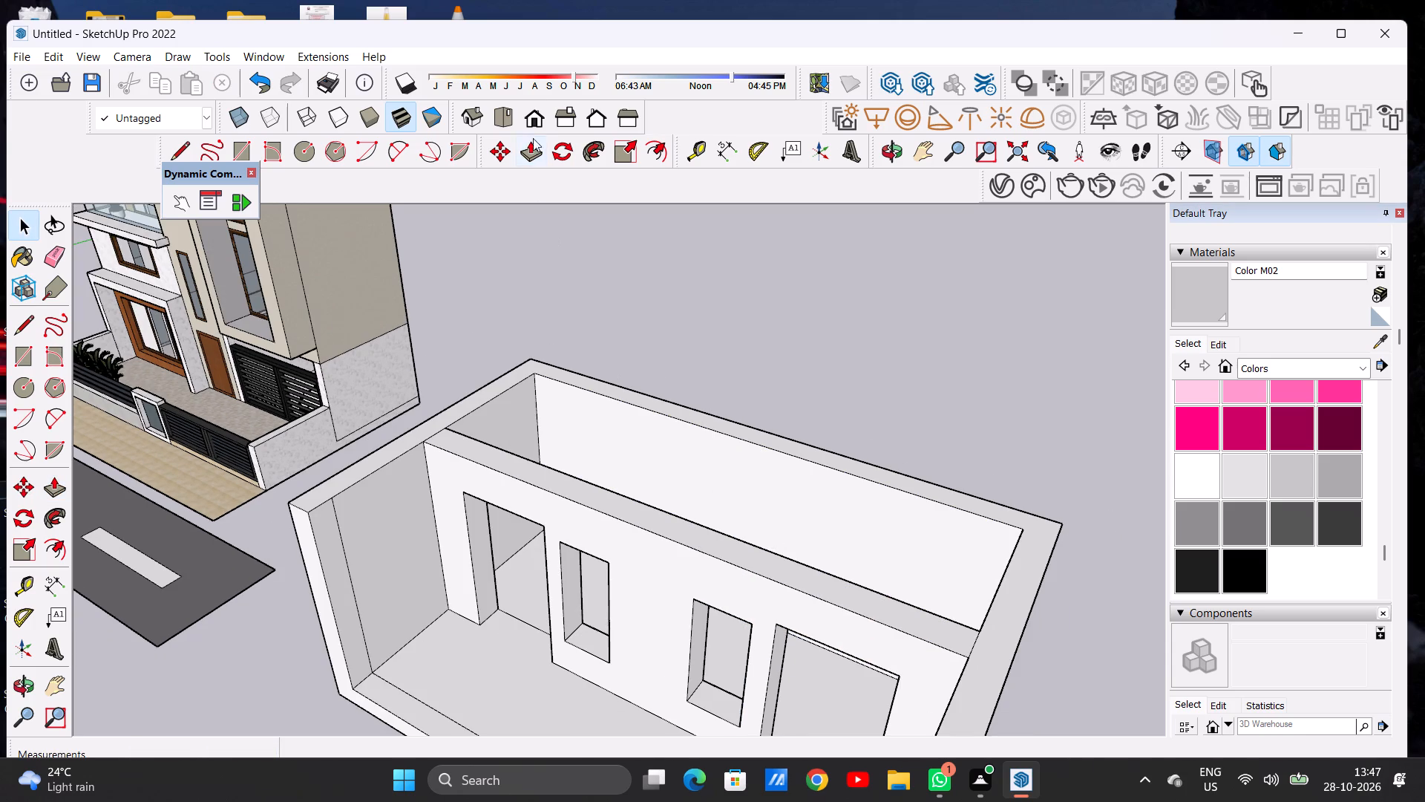
left_click(534, 117)
scroll(462, 472, "down", 3)
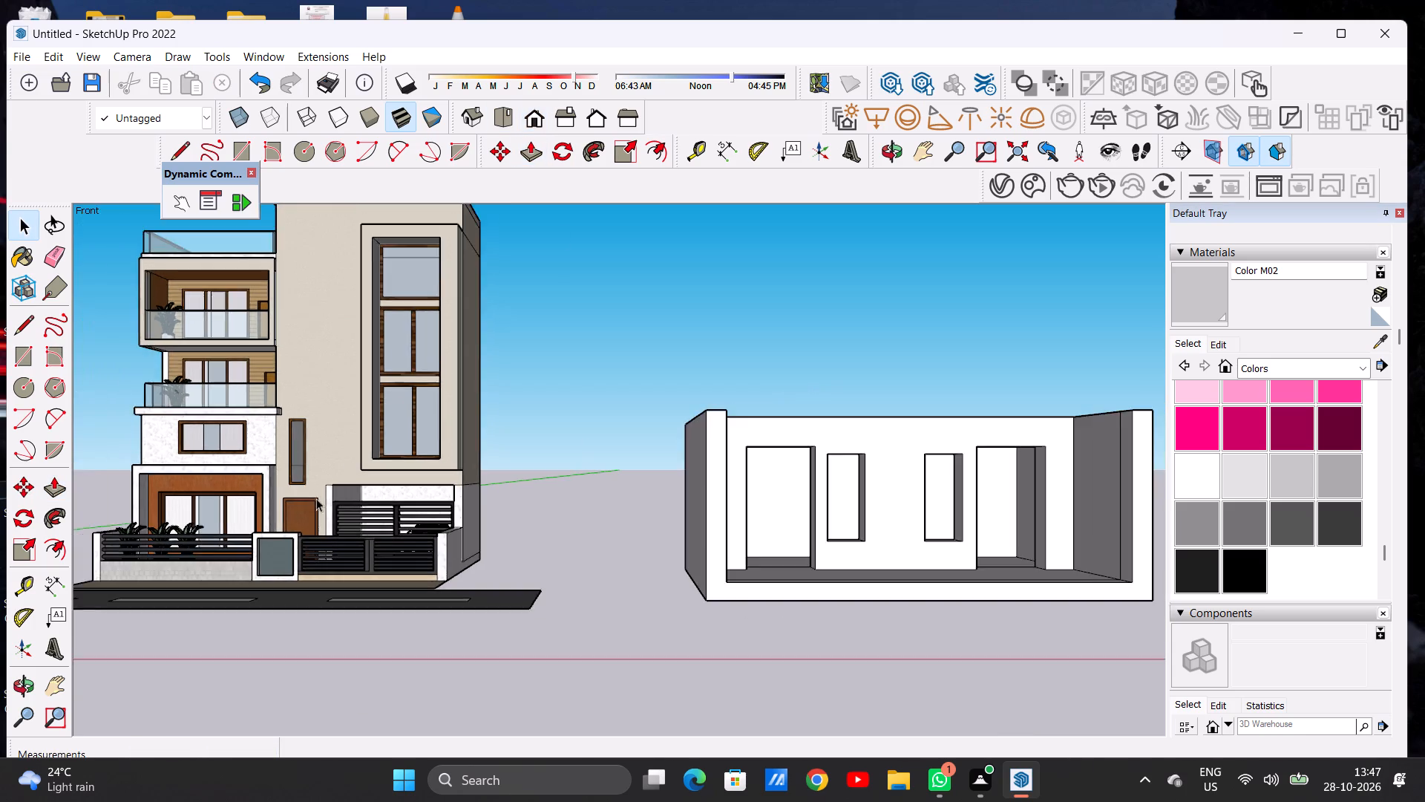
scroll(316, 498, "down", 2)
scroll(823, 504, "up", 5)
middle_click_drag(651, 547, 651, 555)
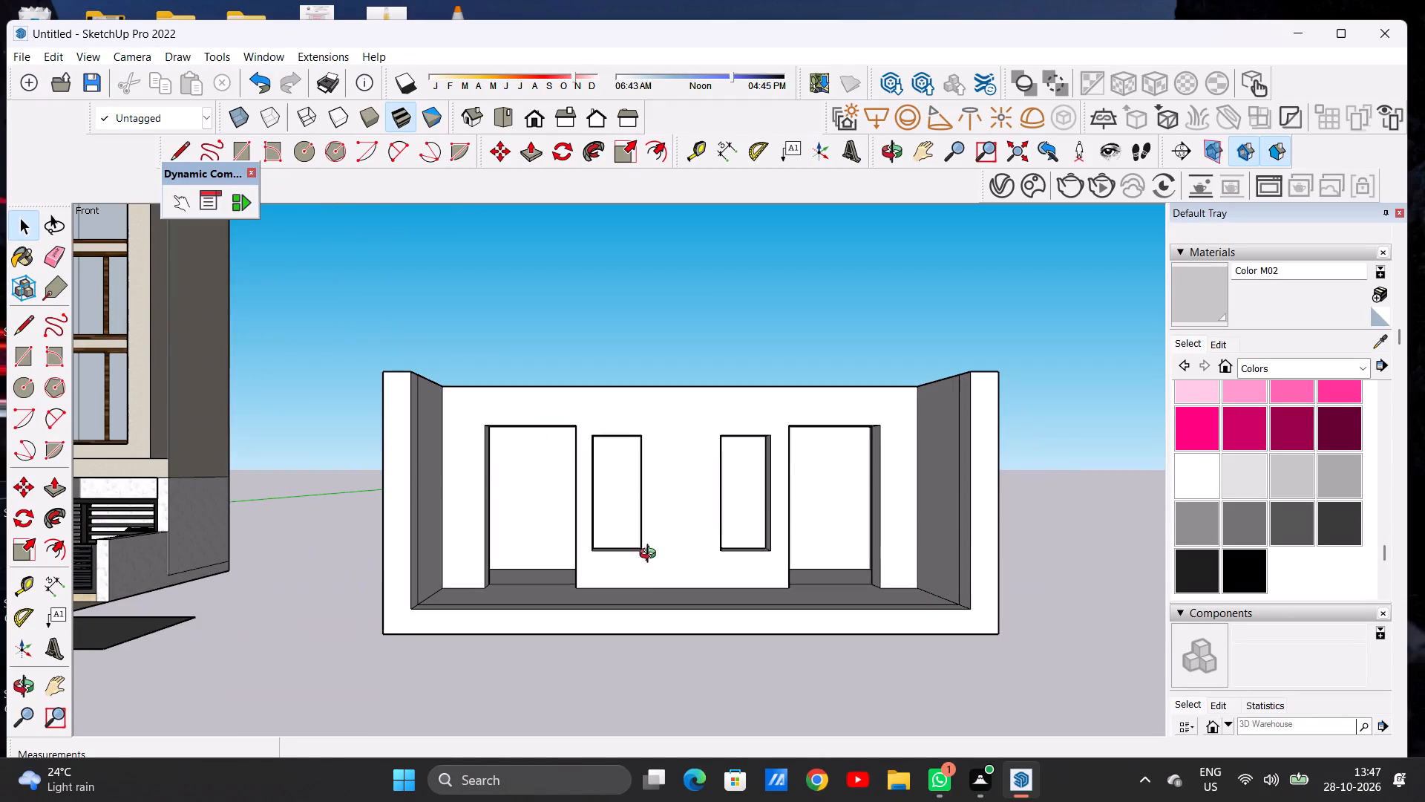
middle_click_drag(651, 555, 641, 656)
scroll(641, 656, "up", 1)
scroll(517, 627, "up", 1)
scroll(517, 627, "down", 1)
scroll(517, 627, "up", 1)
scroll(517, 627, "down", 1)
scroll(517, 627, "up", 2)
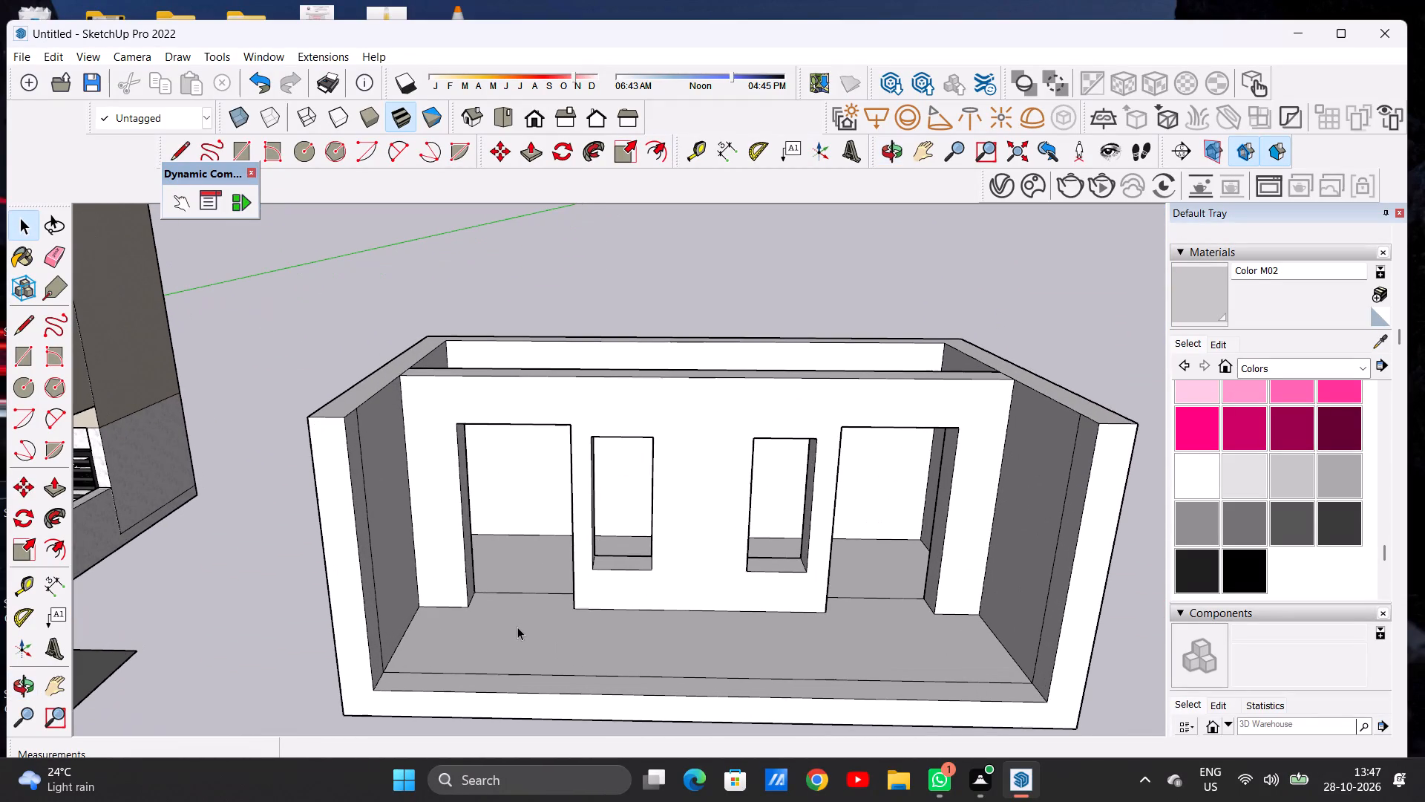
Close the doorway nearest the house with a line along its threshold and offset the new face's outline inward about 9 1/2".
key("l")
scroll(518, 593, "up", 5)
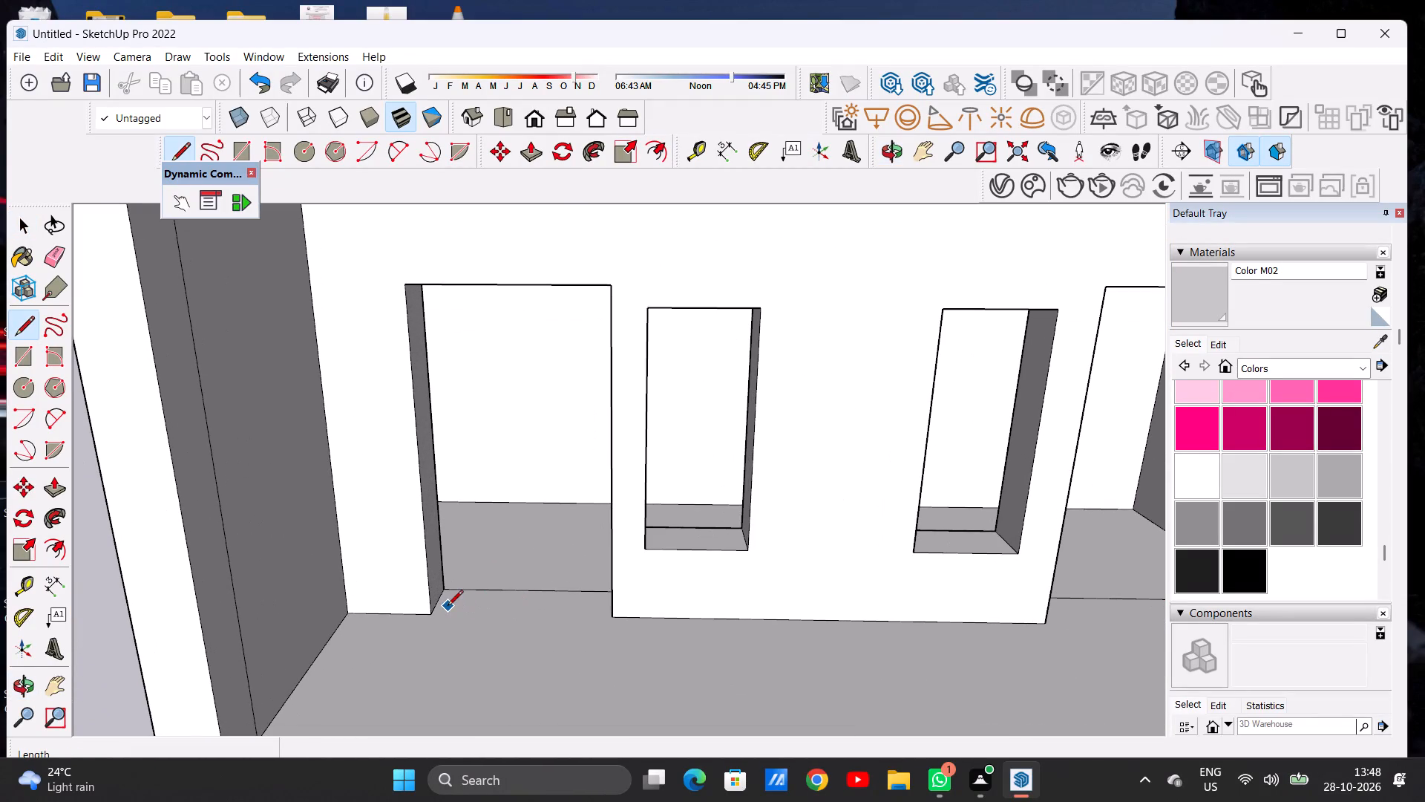
left_click(436, 613)
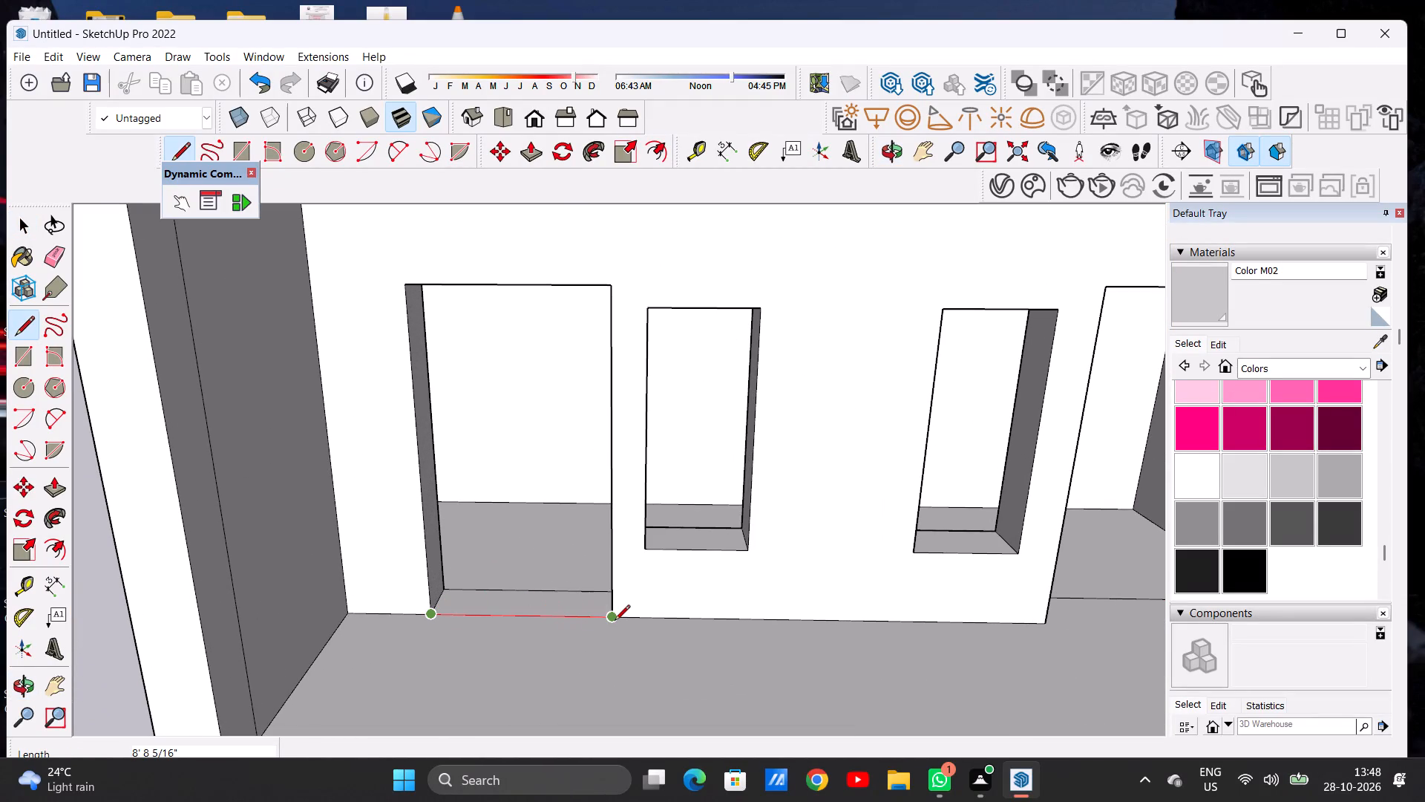
left_click(615, 622)
key("space")
type("OF")
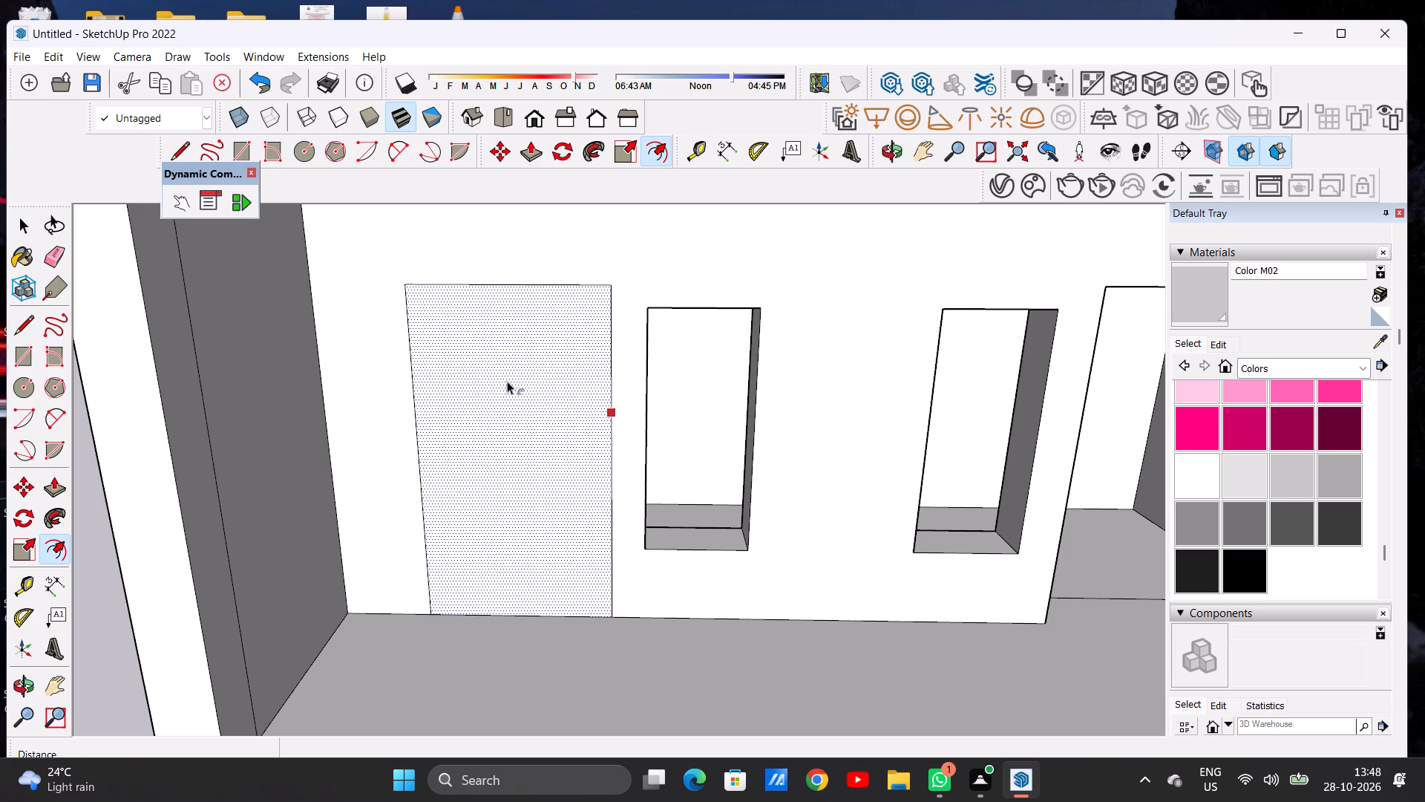
left_click(448, 294)
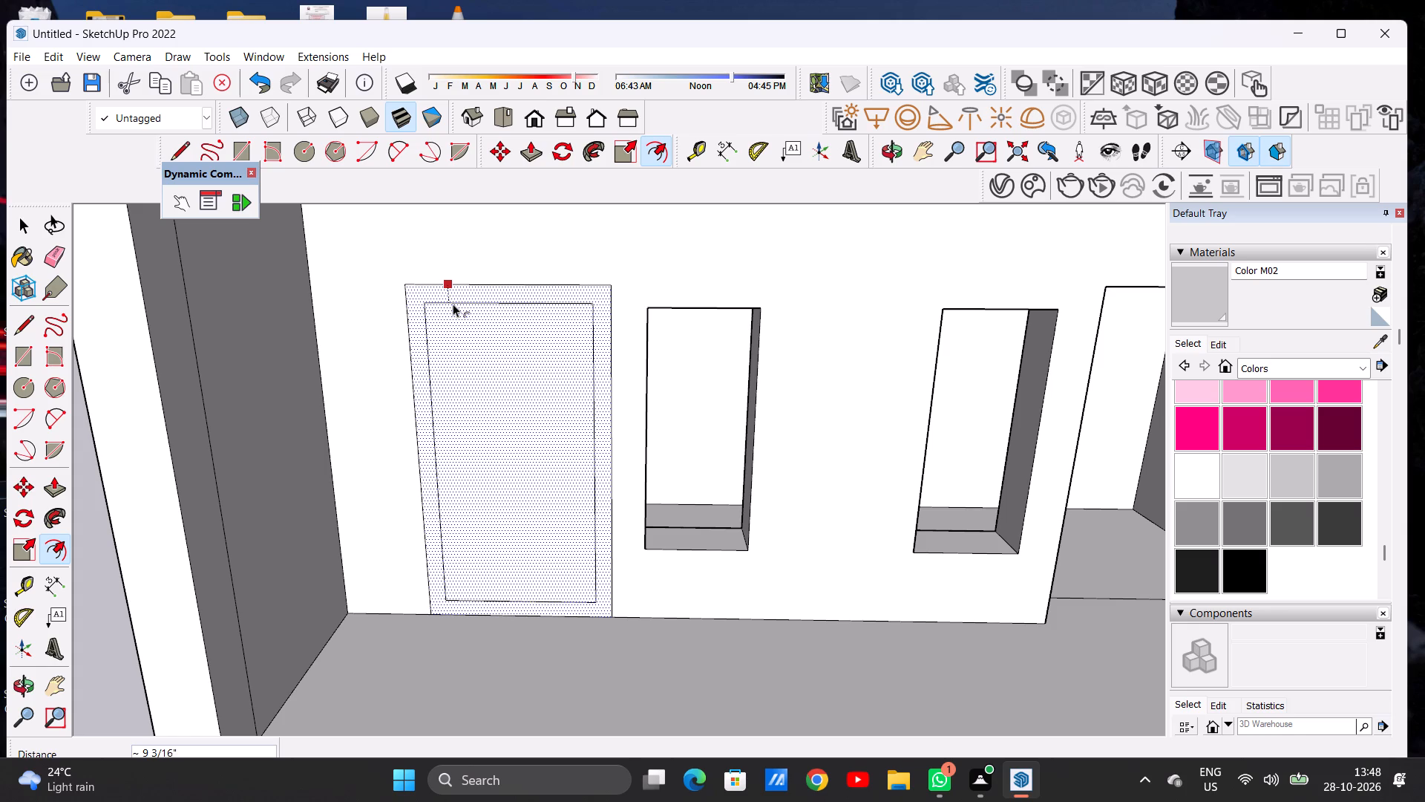
left_click(453, 304)
key("space")
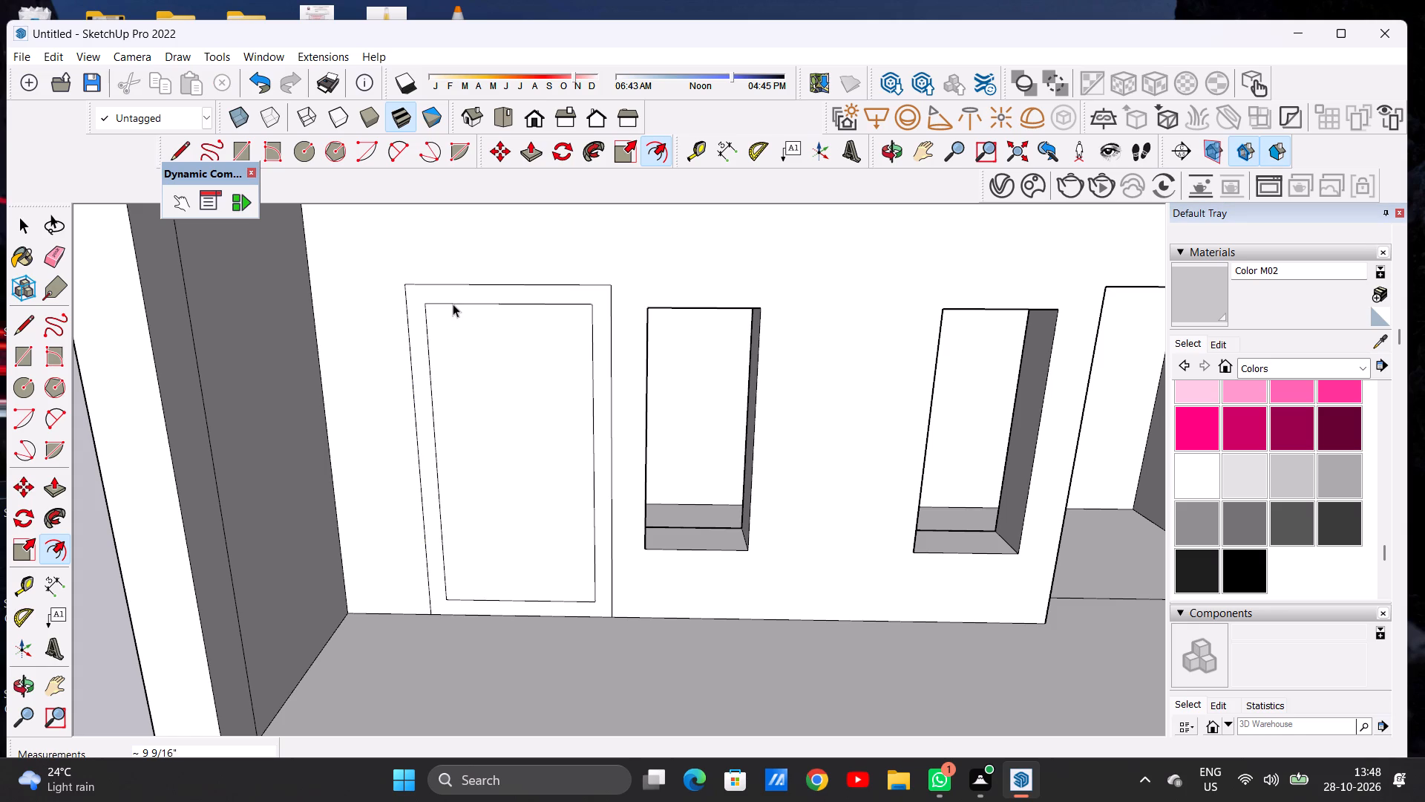
Close the window opening nearest the house by retracing its top edge, and offset the new face's outline inward about 9".
scroll(453, 305, "down", 3)
scroll(688, 351, "up", 2)
scroll(687, 351, "down", 1)
scroll(687, 351, "up", 1)
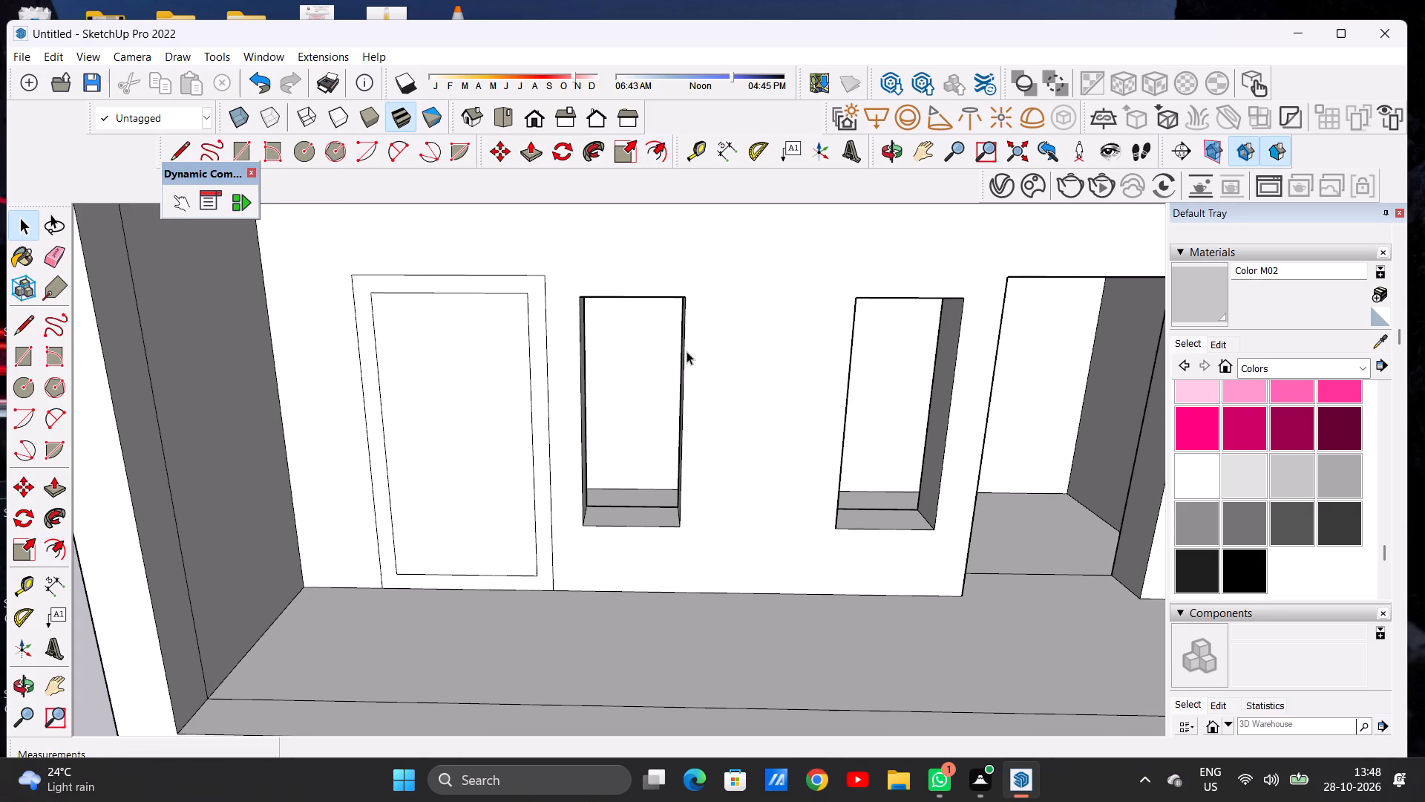
key("l")
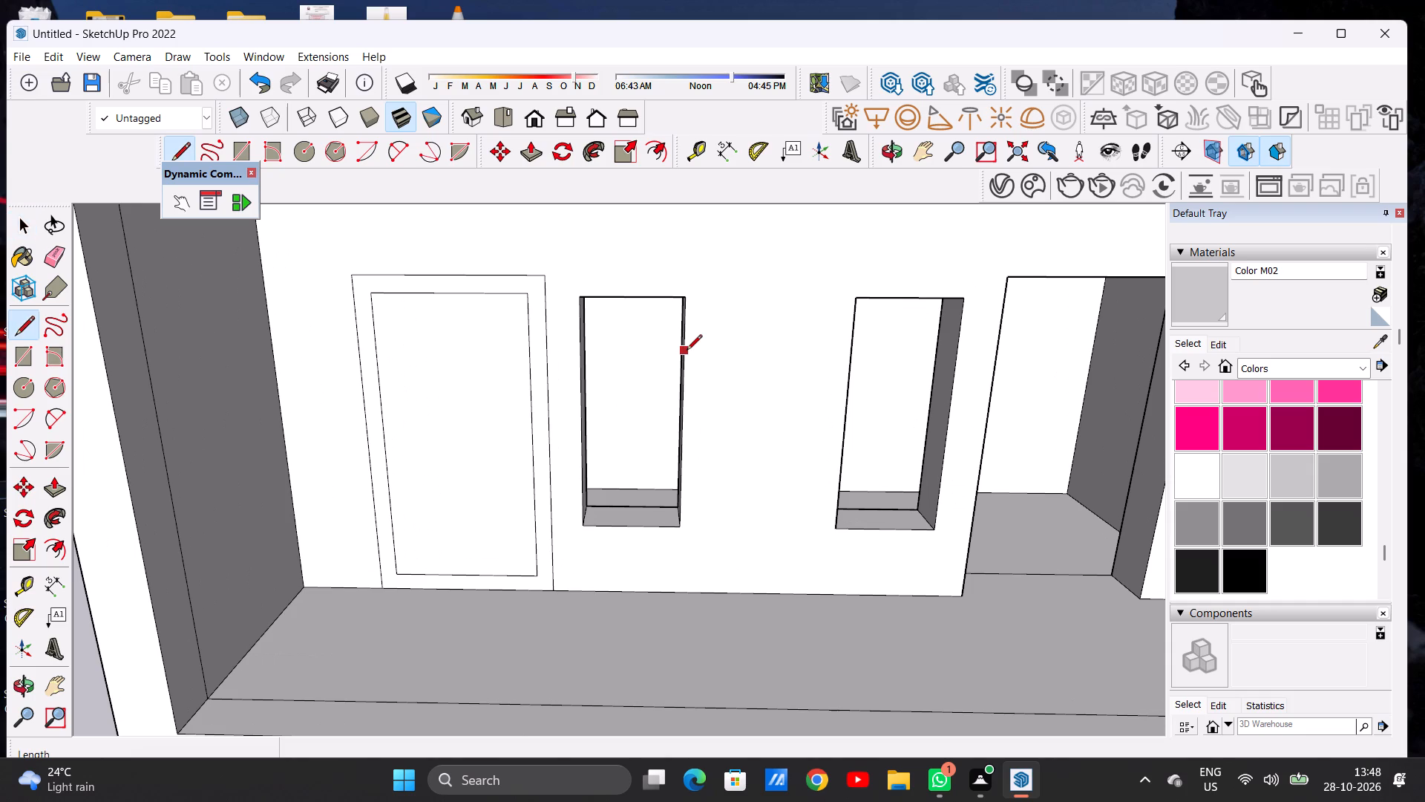
left_click(583, 301)
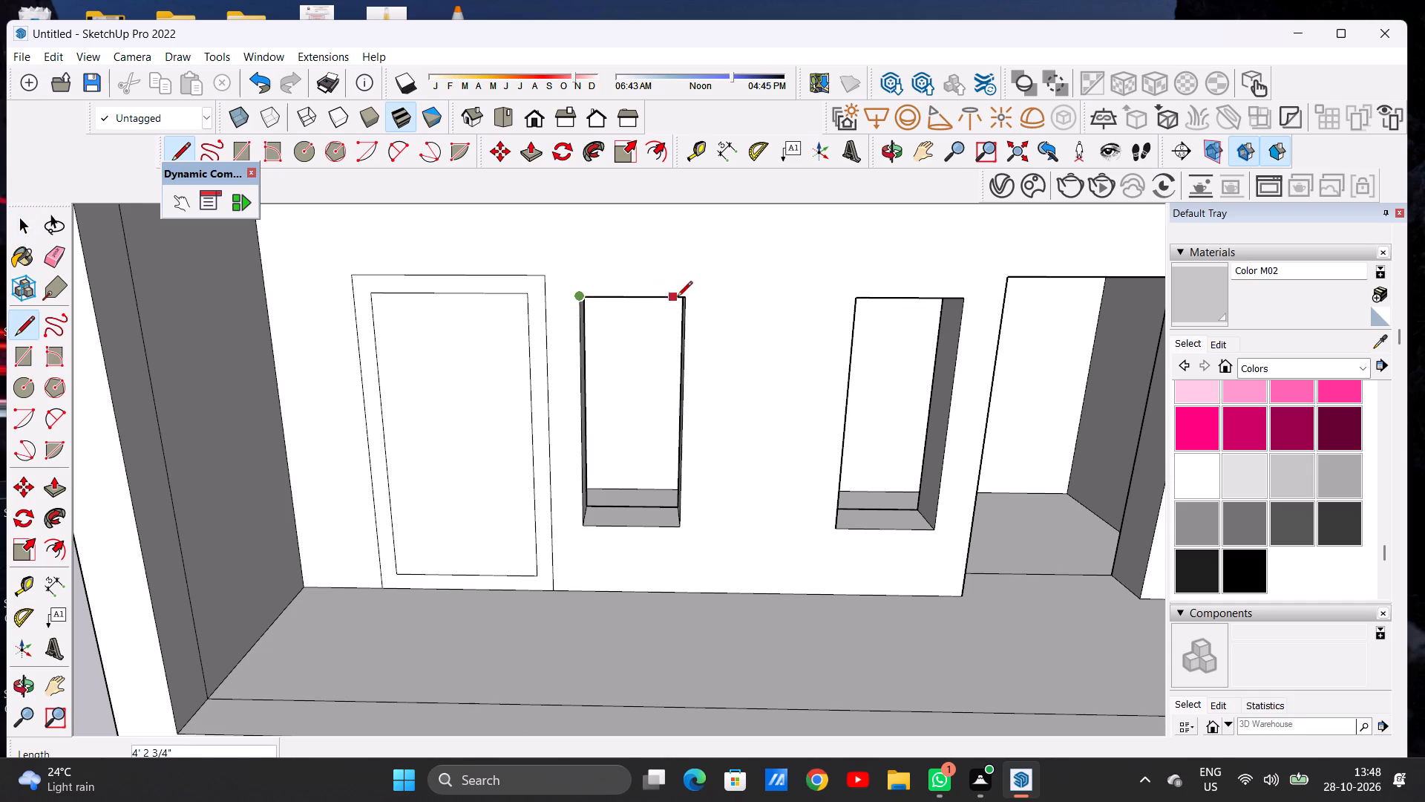
left_click(681, 297)
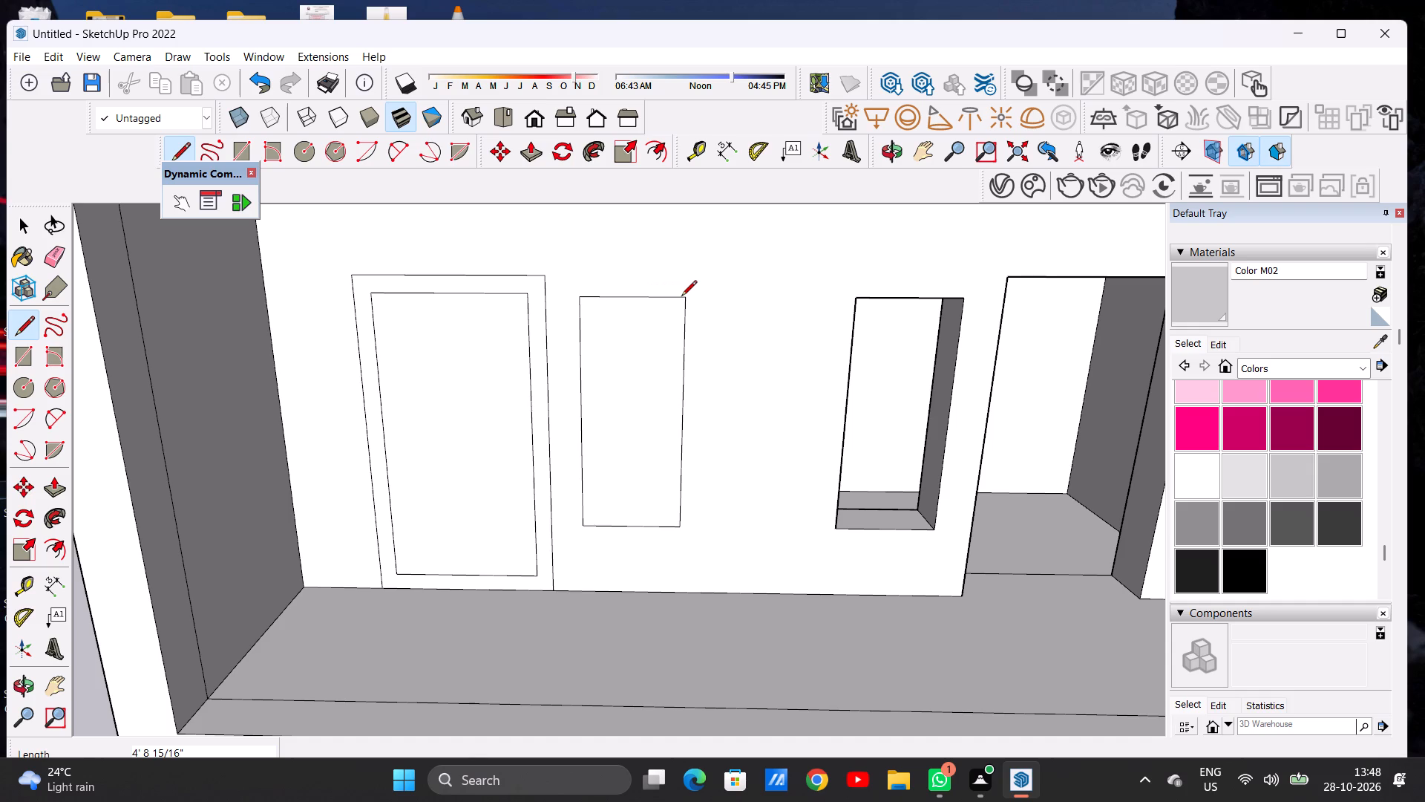
key("space")
type("OF")
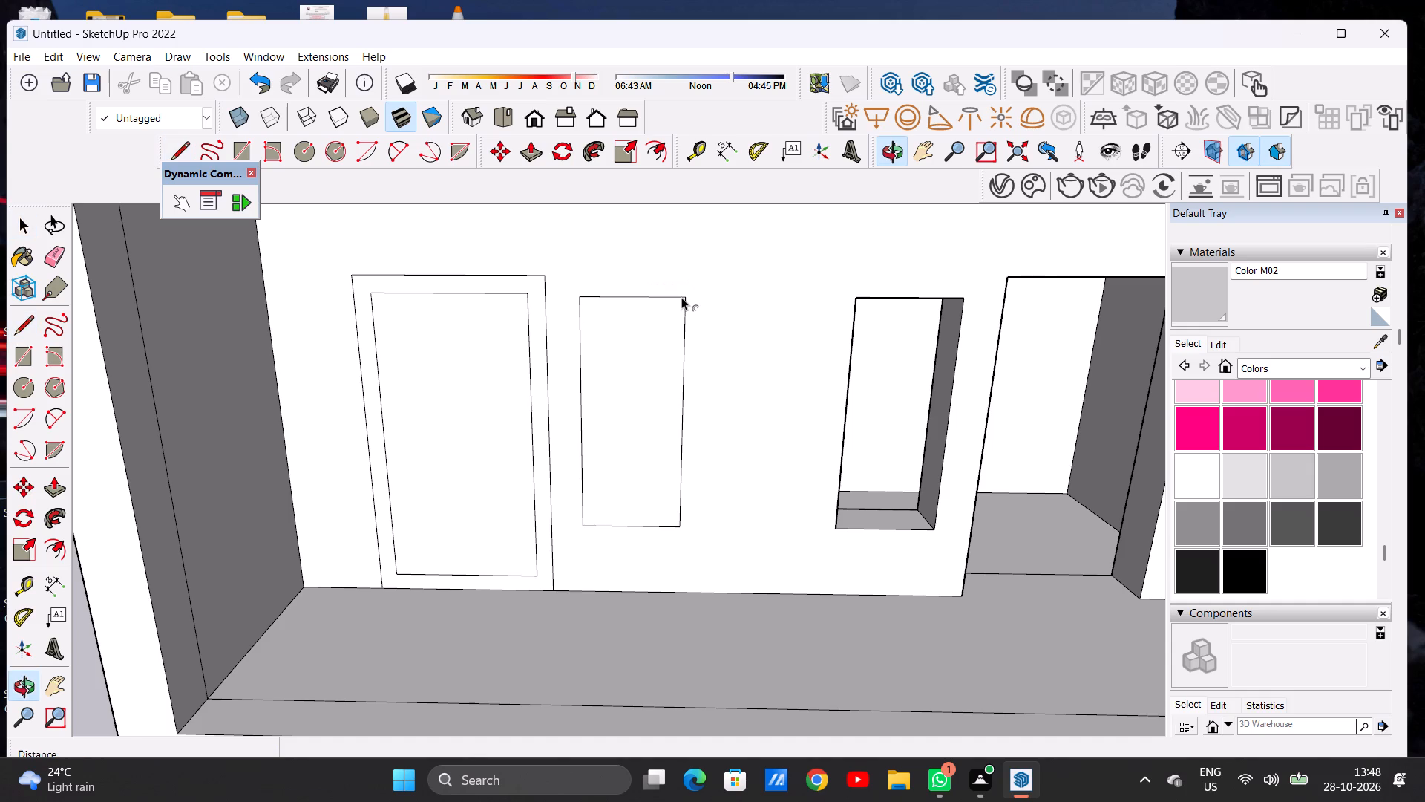
left_click(617, 308)
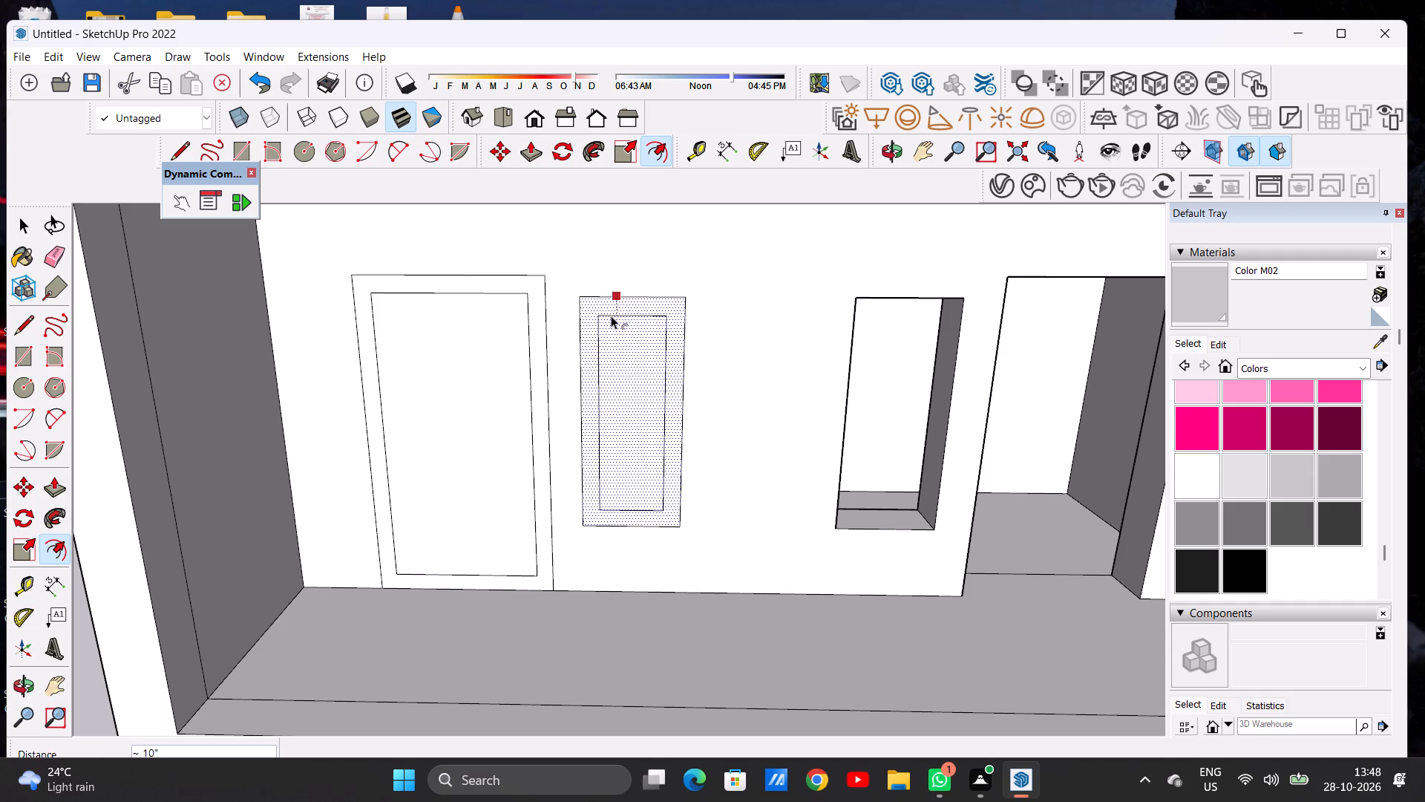
left_click(607, 313)
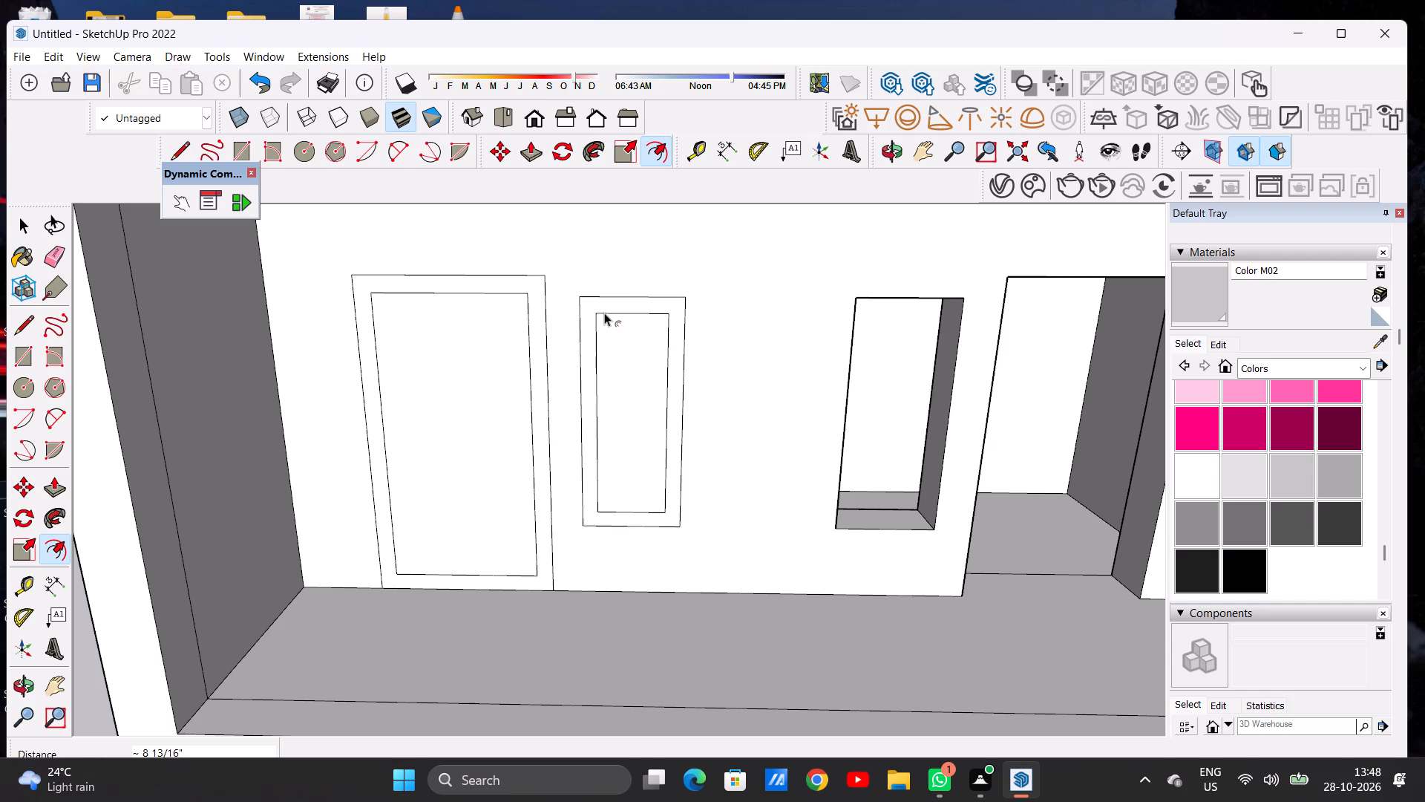
key("space")
Close the second window opening by retracing its top edge, and offset the new face's outline inward about 9".
scroll(443, 372, "down", 6)
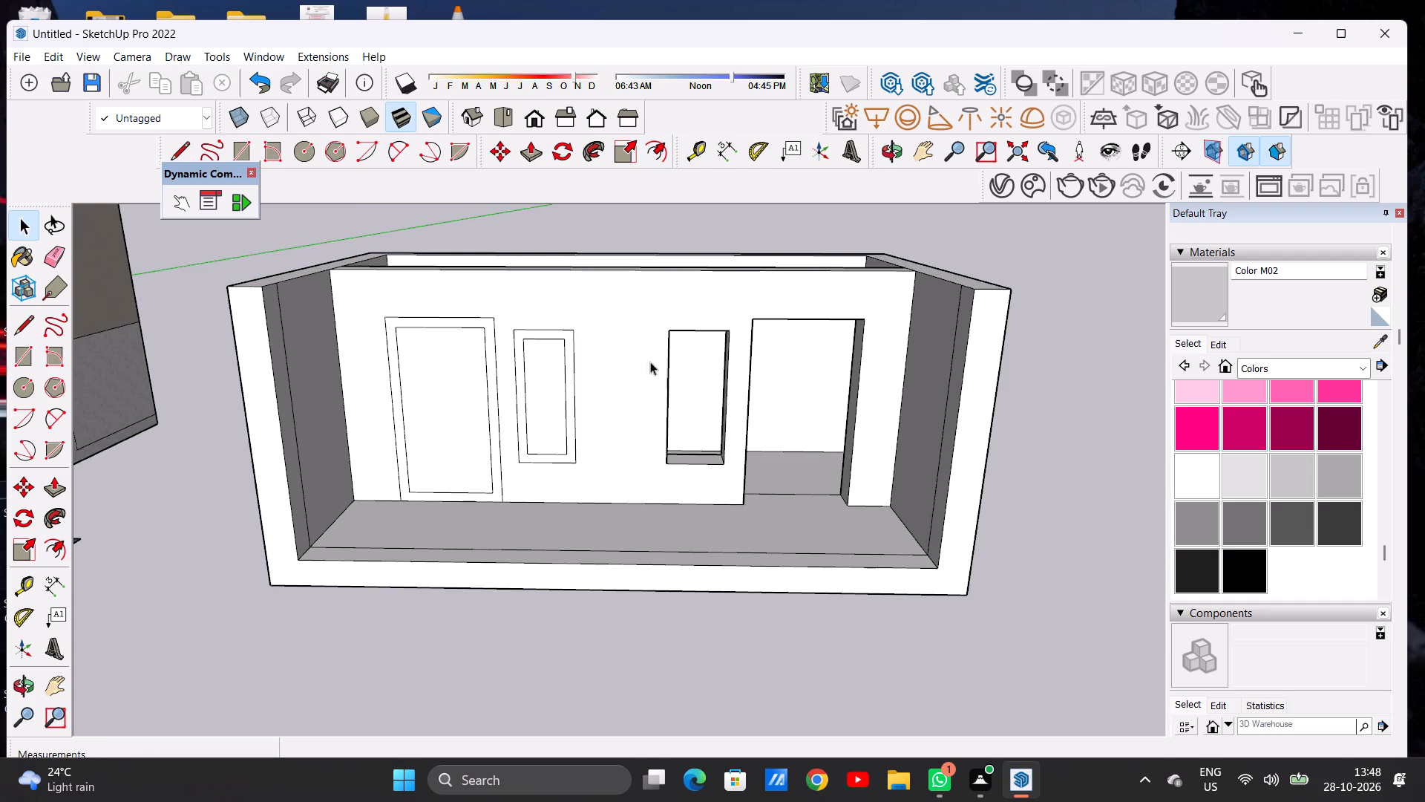
scroll(747, 337, "up", 2)
scroll(747, 337, "down", 1)
scroll(747, 337, "up", 1)
scroll(747, 337, "down", 1)
scroll(747, 337, "up", 7)
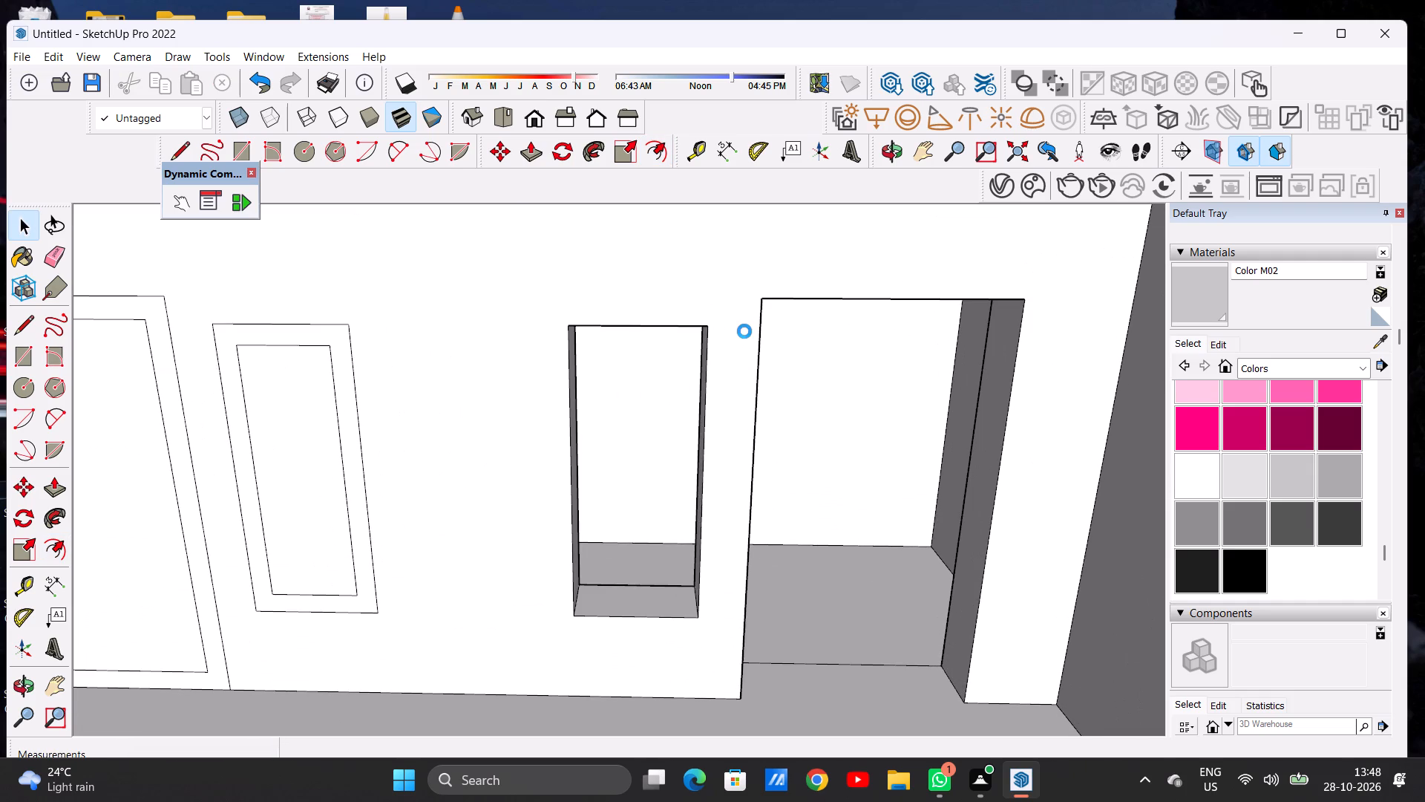
key("l")
left_click(571, 330)
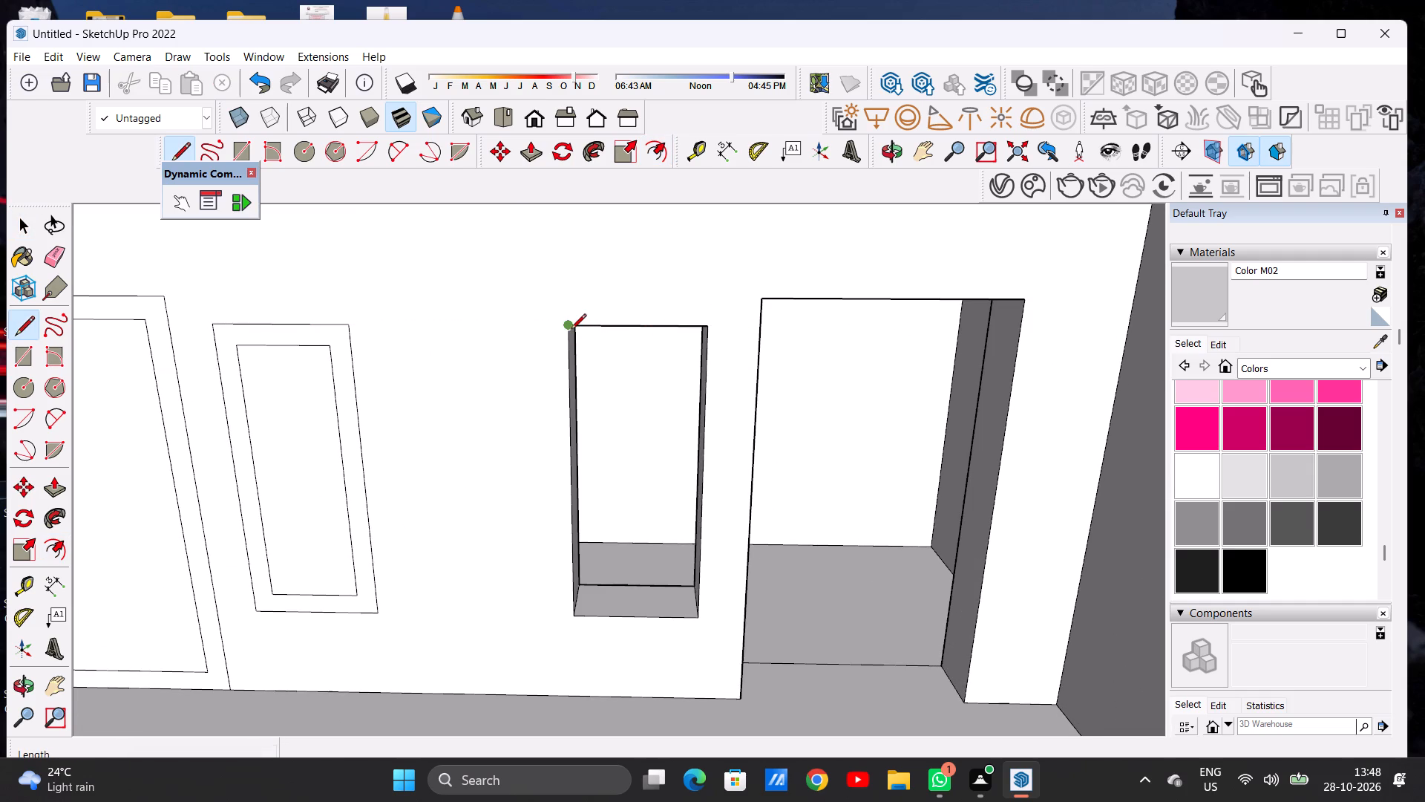
left_click(705, 332)
key("space")
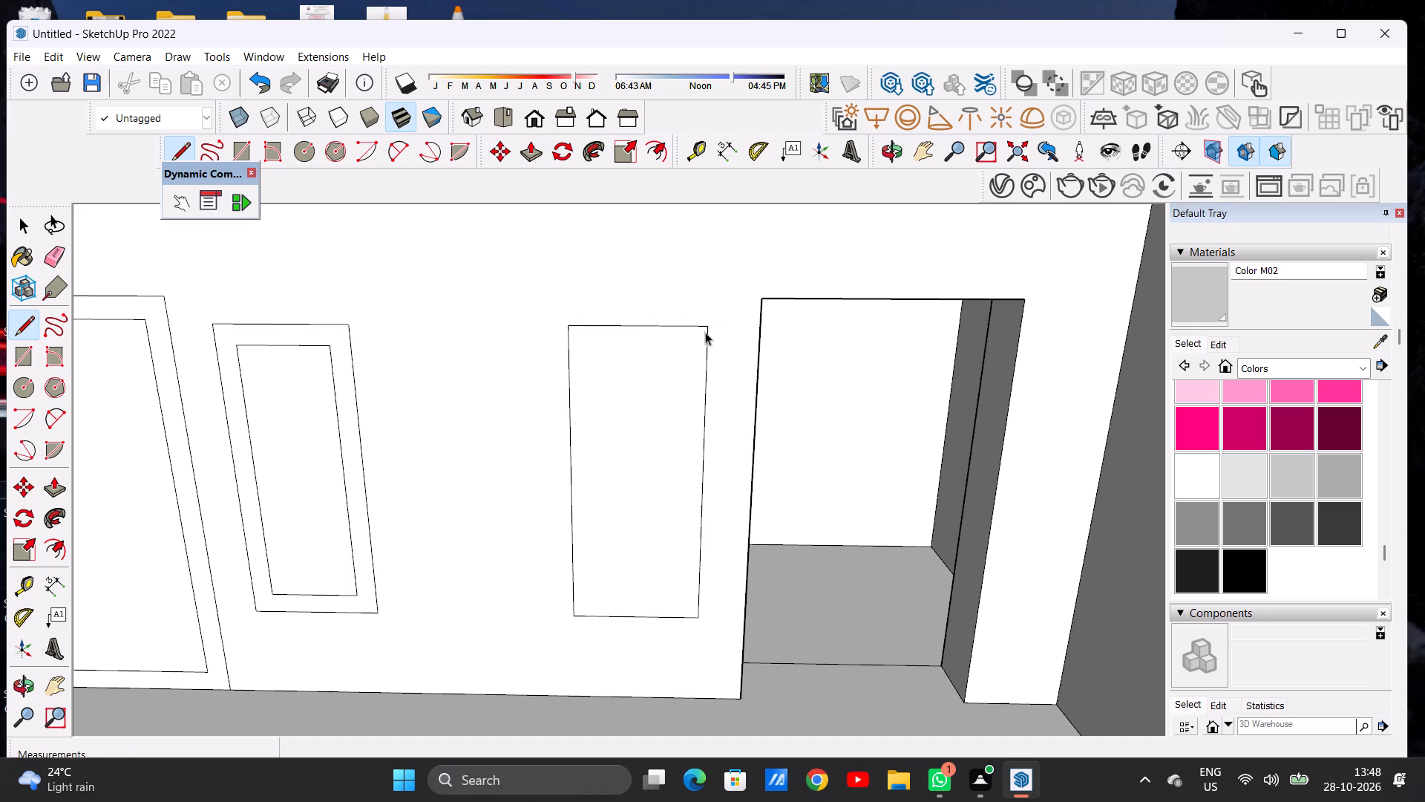
type("OF")
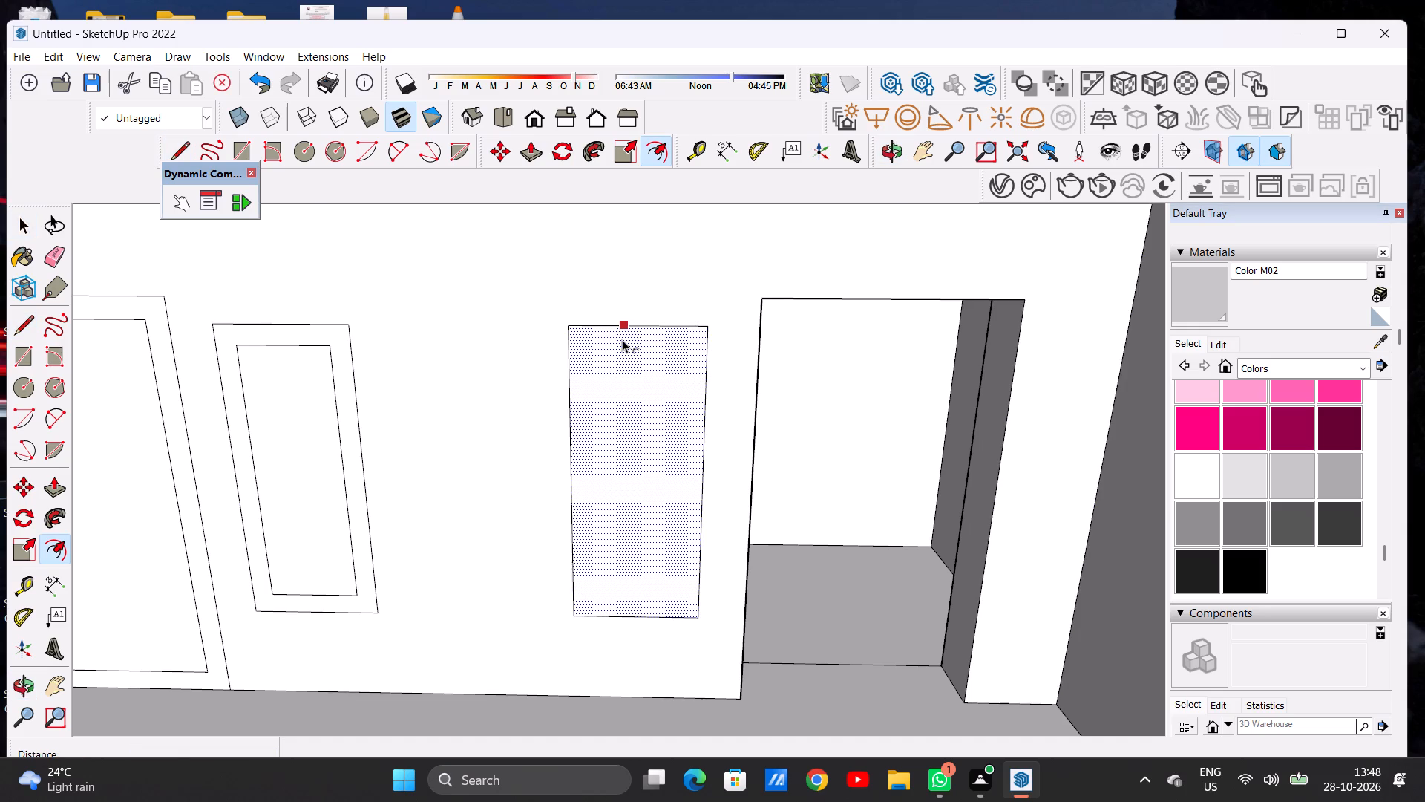
left_click(622, 339)
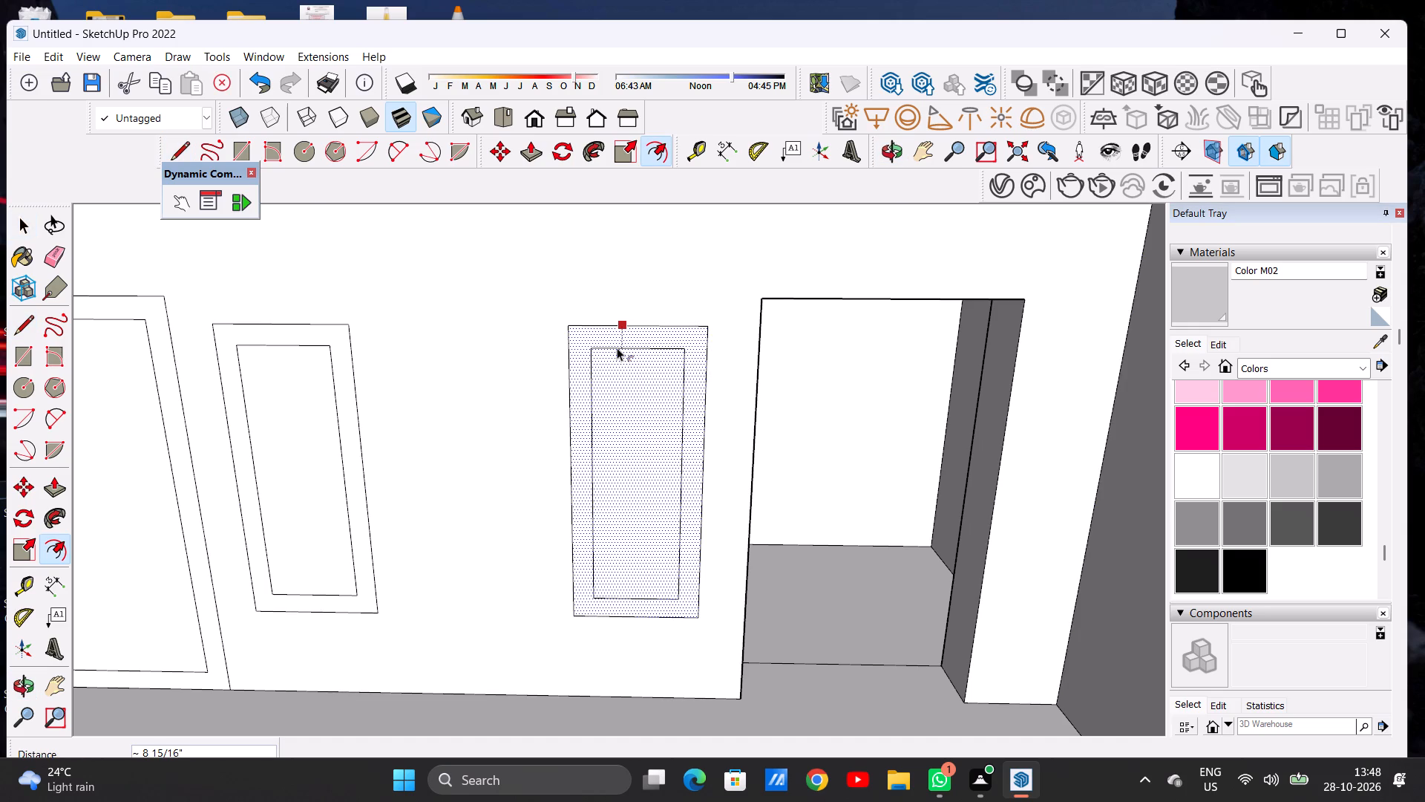
left_click(617, 348)
key("space")
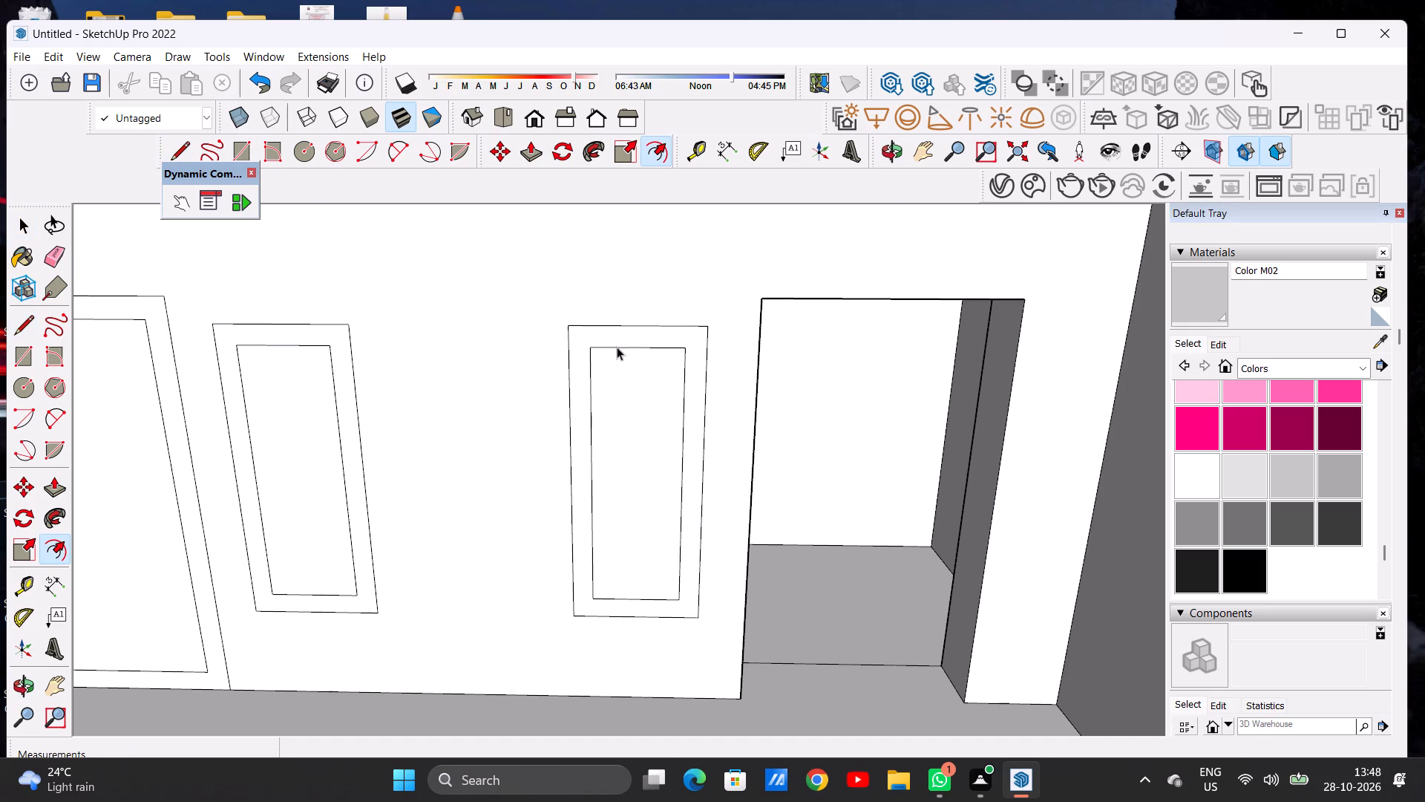
Close the second doorway with a line along its threshold and offset the new face's outline inward about 9".
scroll(330, 416, "down", 11)
scroll(501, 495, "up", 1)
scroll(503, 497, "down", 1)
scroll(505, 498, "up", 1)
scroll(505, 498, "down", 1)
scroll(505, 498, "up", 7)
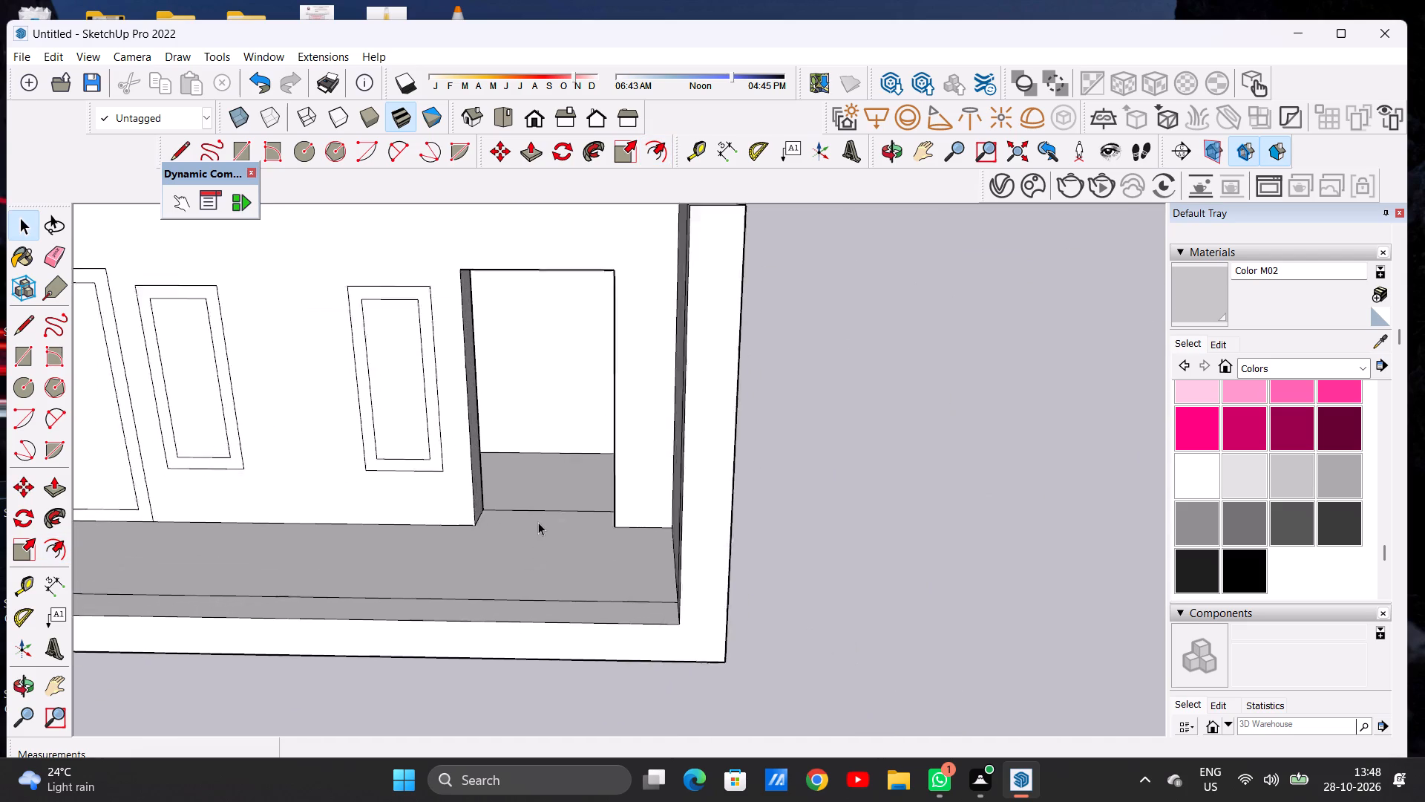
scroll(538, 522, "up", 4)
key("l")
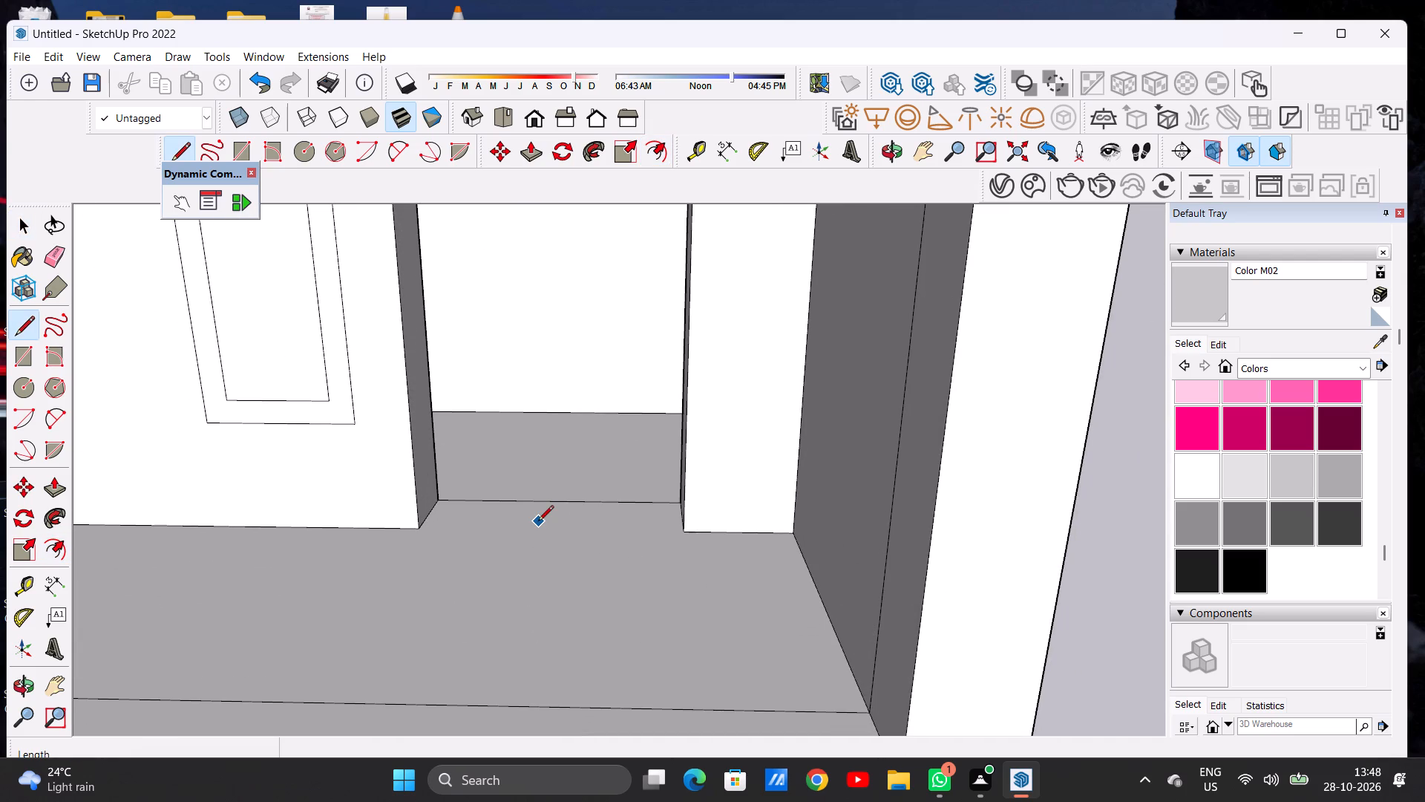
left_click(414, 526)
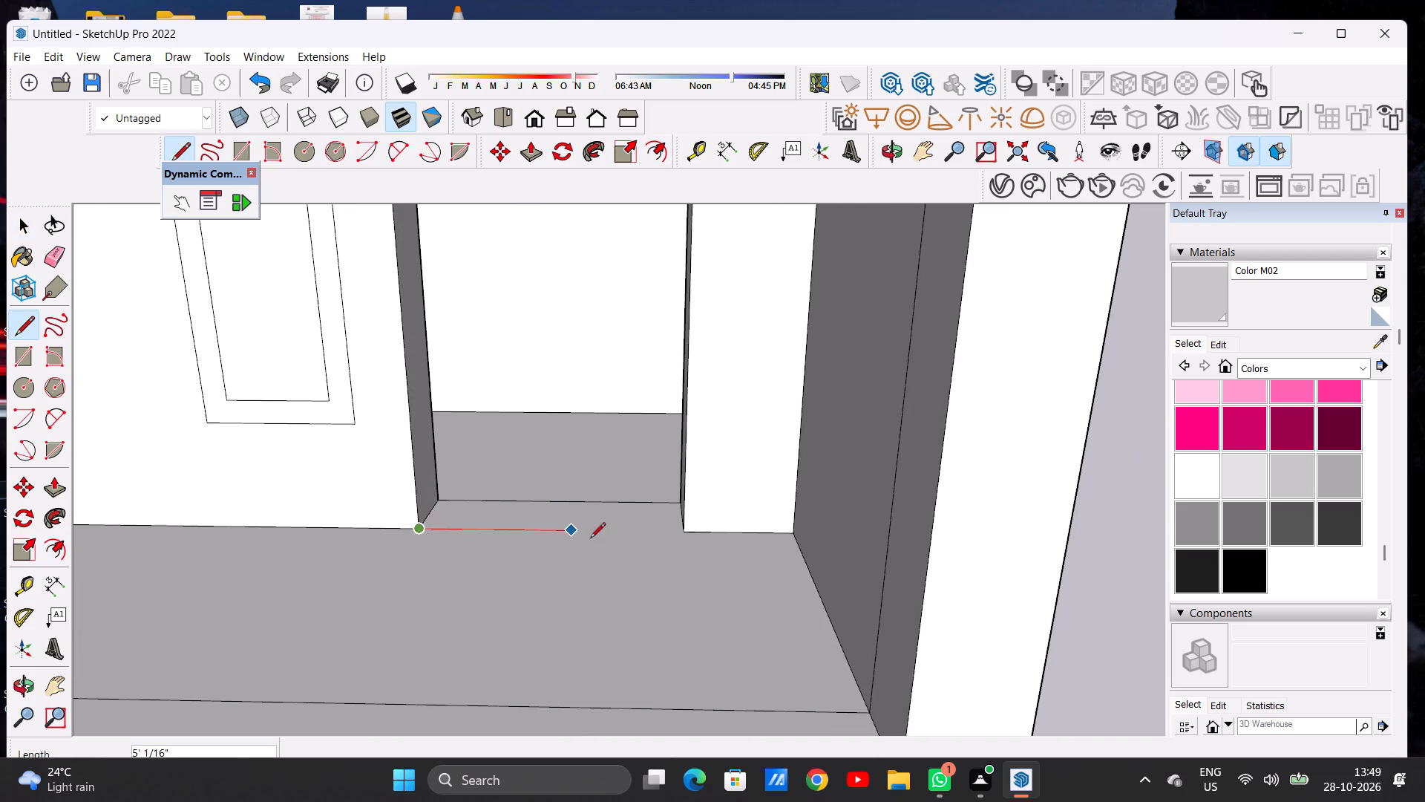
left_click(688, 533)
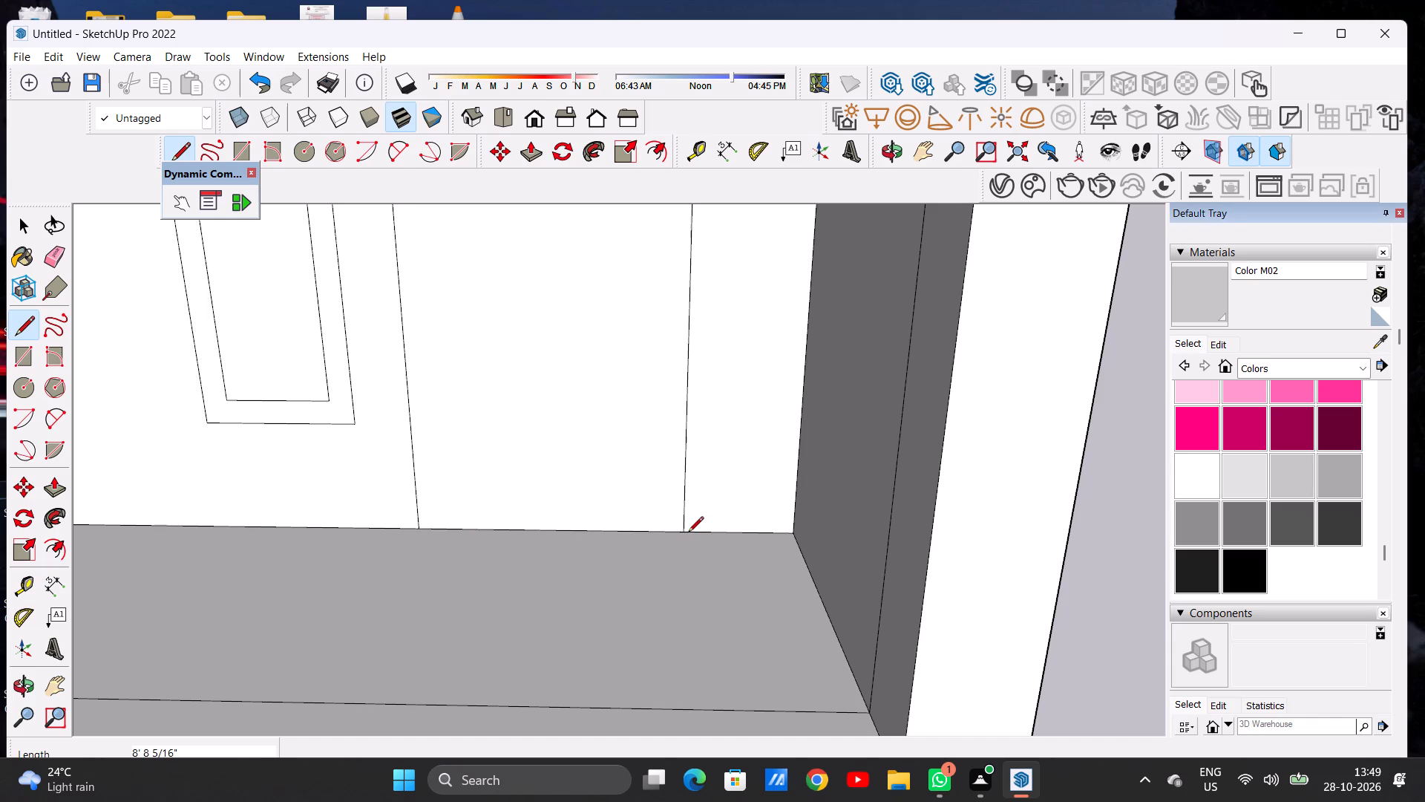
key("space")
scroll(645, 551, "down", 9)
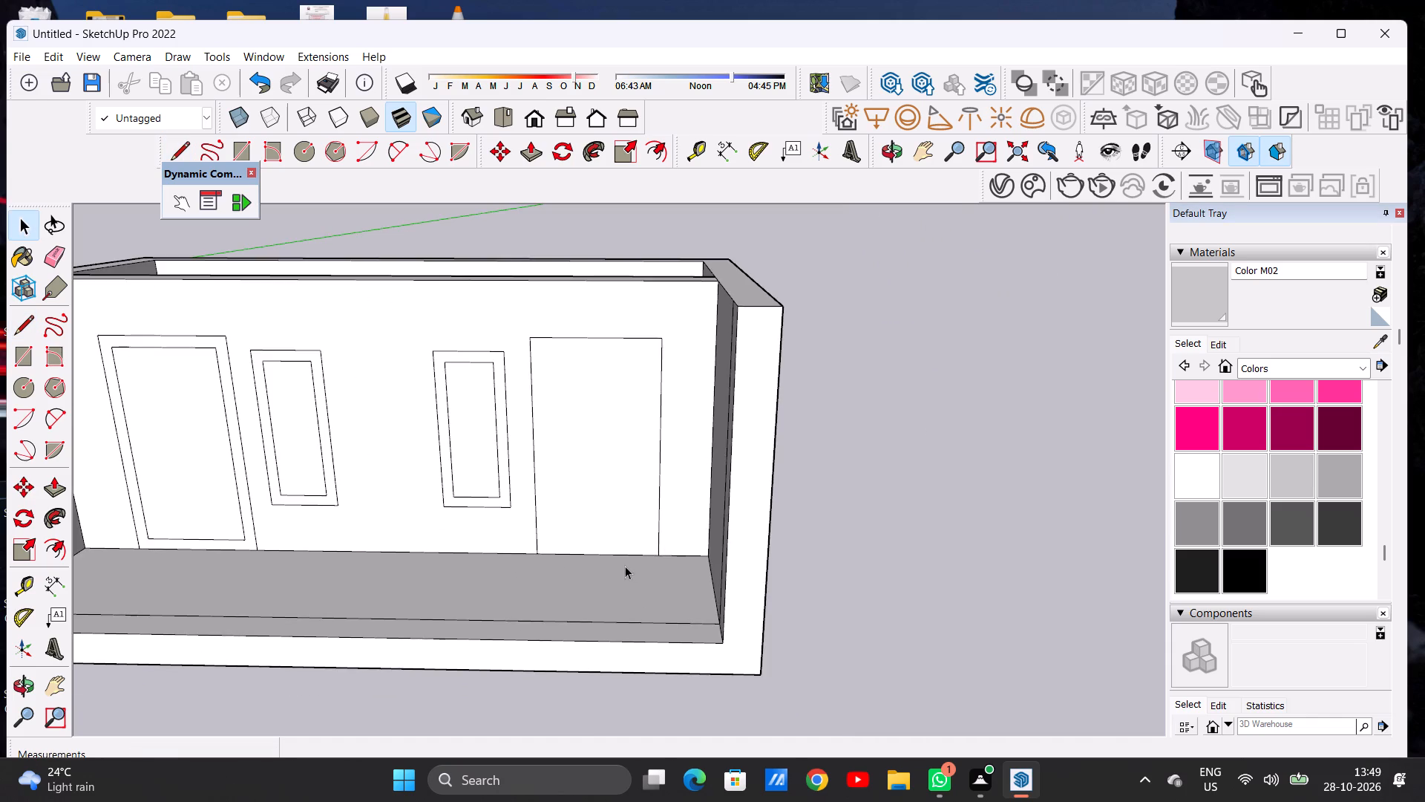
middle_click_drag(620, 560, 615, 523)
scroll(615, 509, "up", 3)
type("OF")
left_click(556, 306)
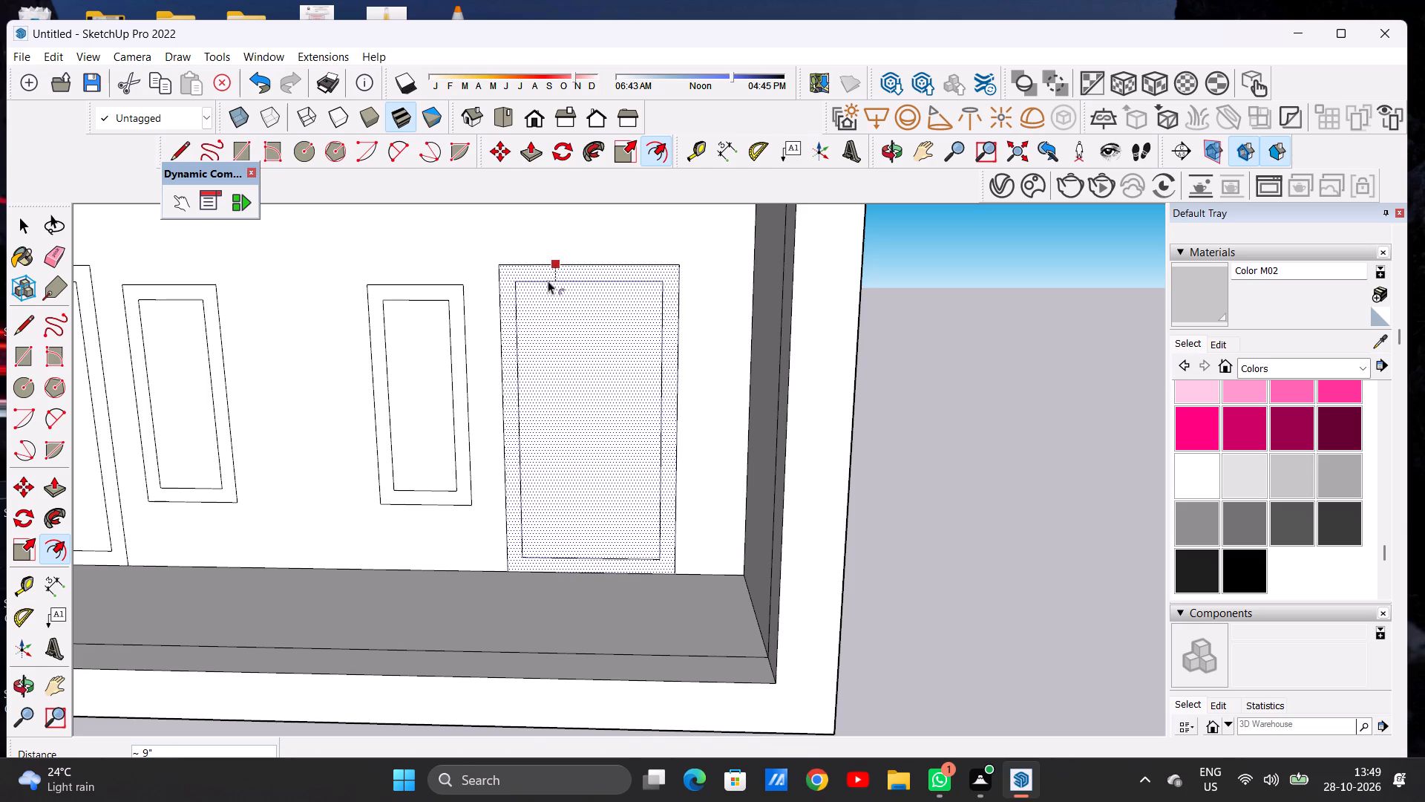
left_click(548, 280)
key("space")
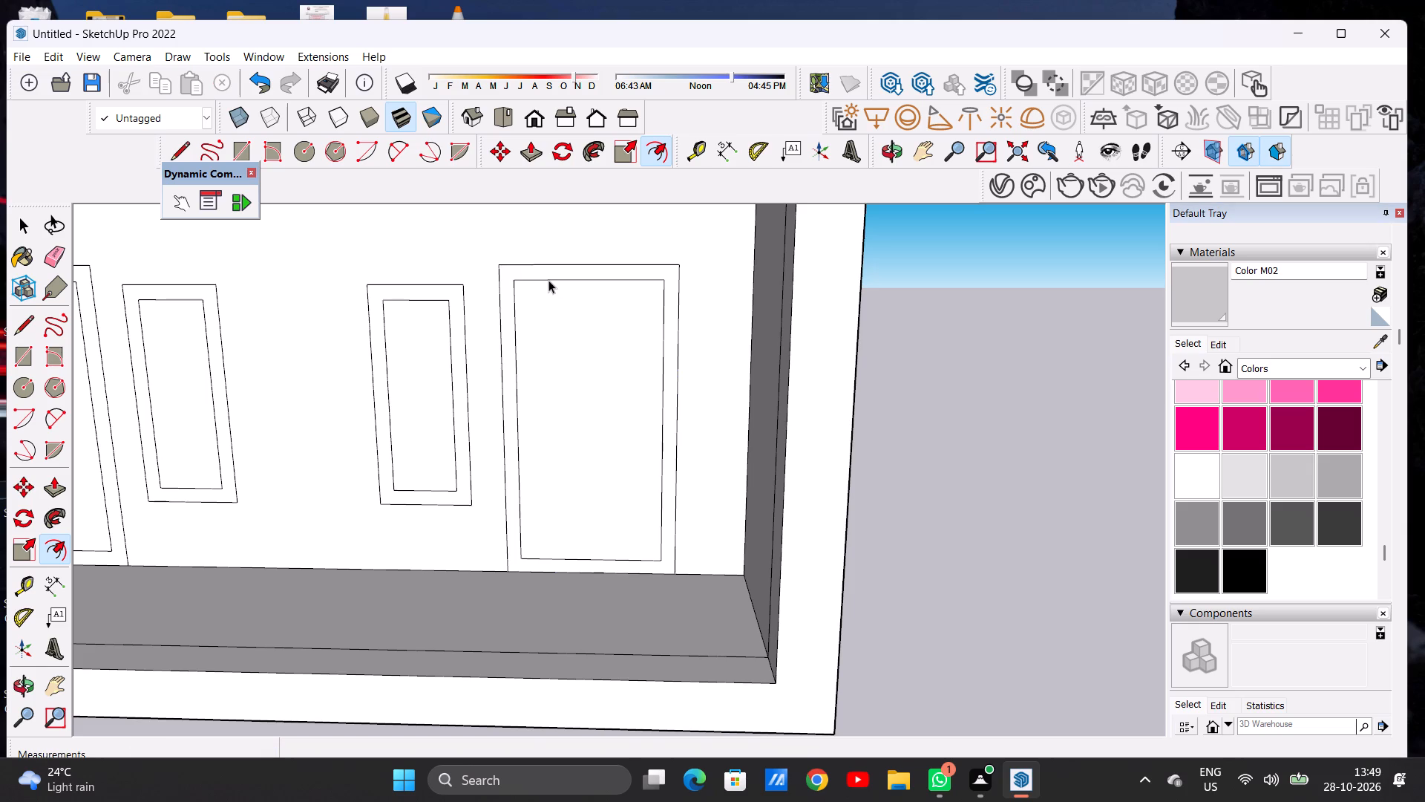
Examine the framed door and window outlines on the partition from the open front and from above.
scroll(624, 400, "down", 4)
scroll(773, 407, "down", 5)
scroll(520, 405, "down", 5)
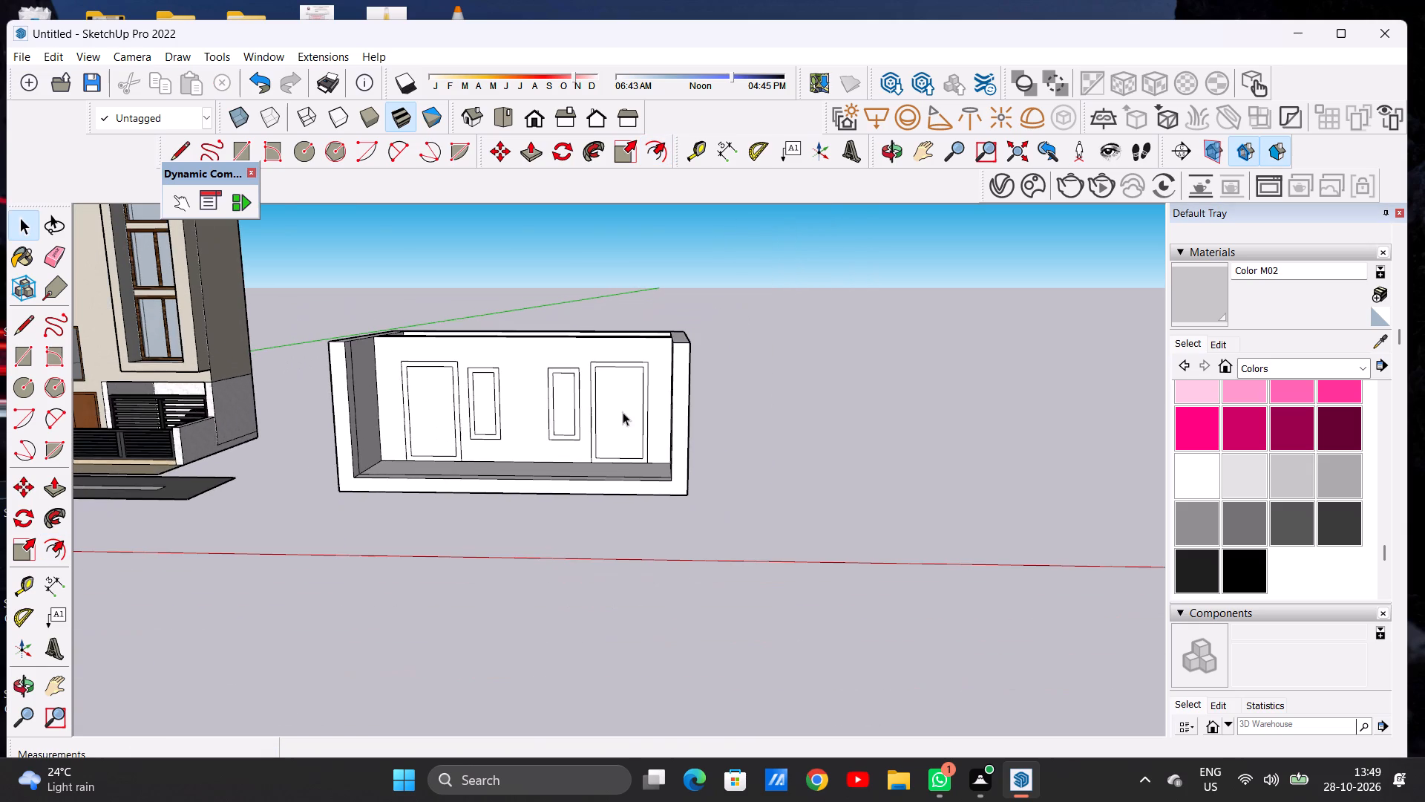
scroll(369, 411, "up", 6)
middle_click_drag(425, 429, 430, 378)
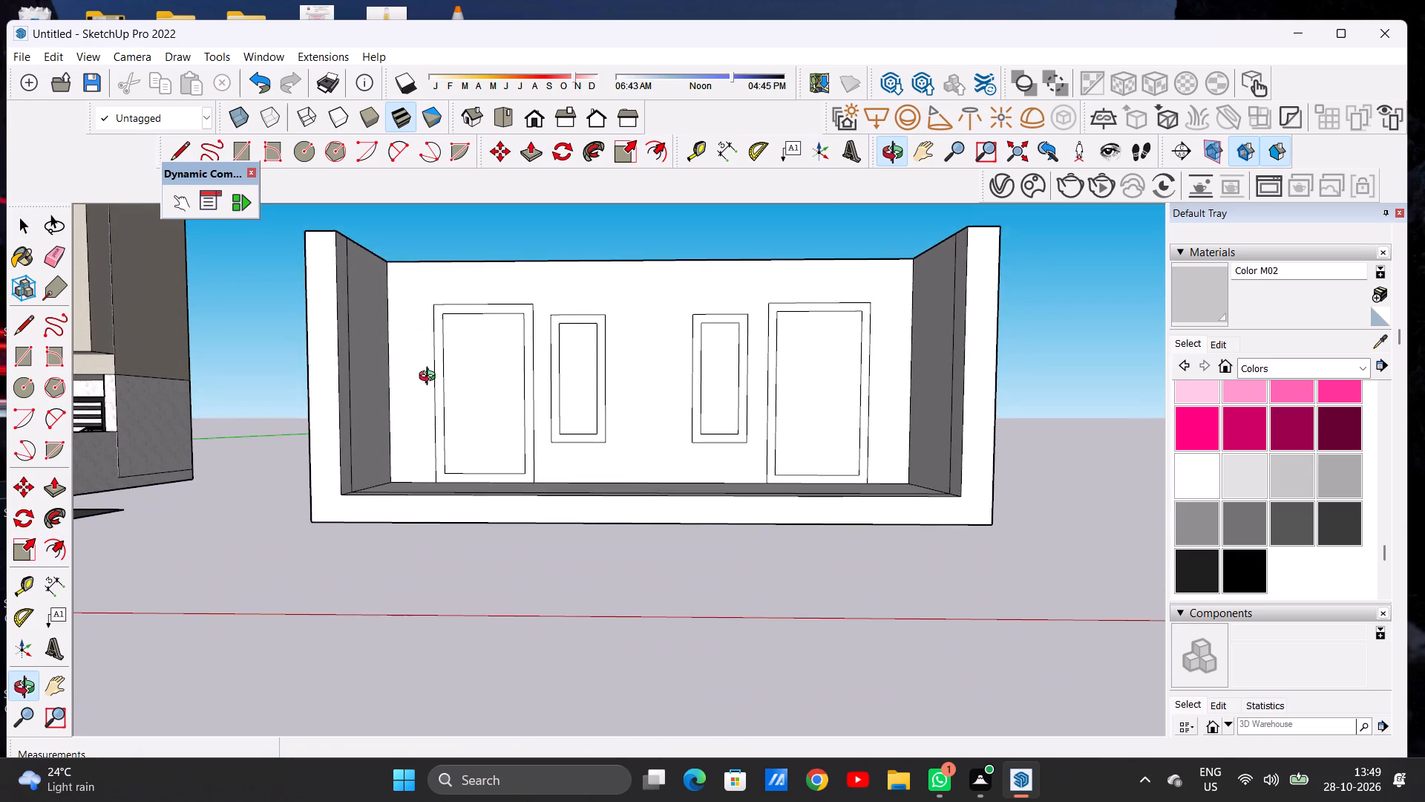
middle_click_drag(430, 378, 424, 403)
scroll(438, 449, "down", 5)
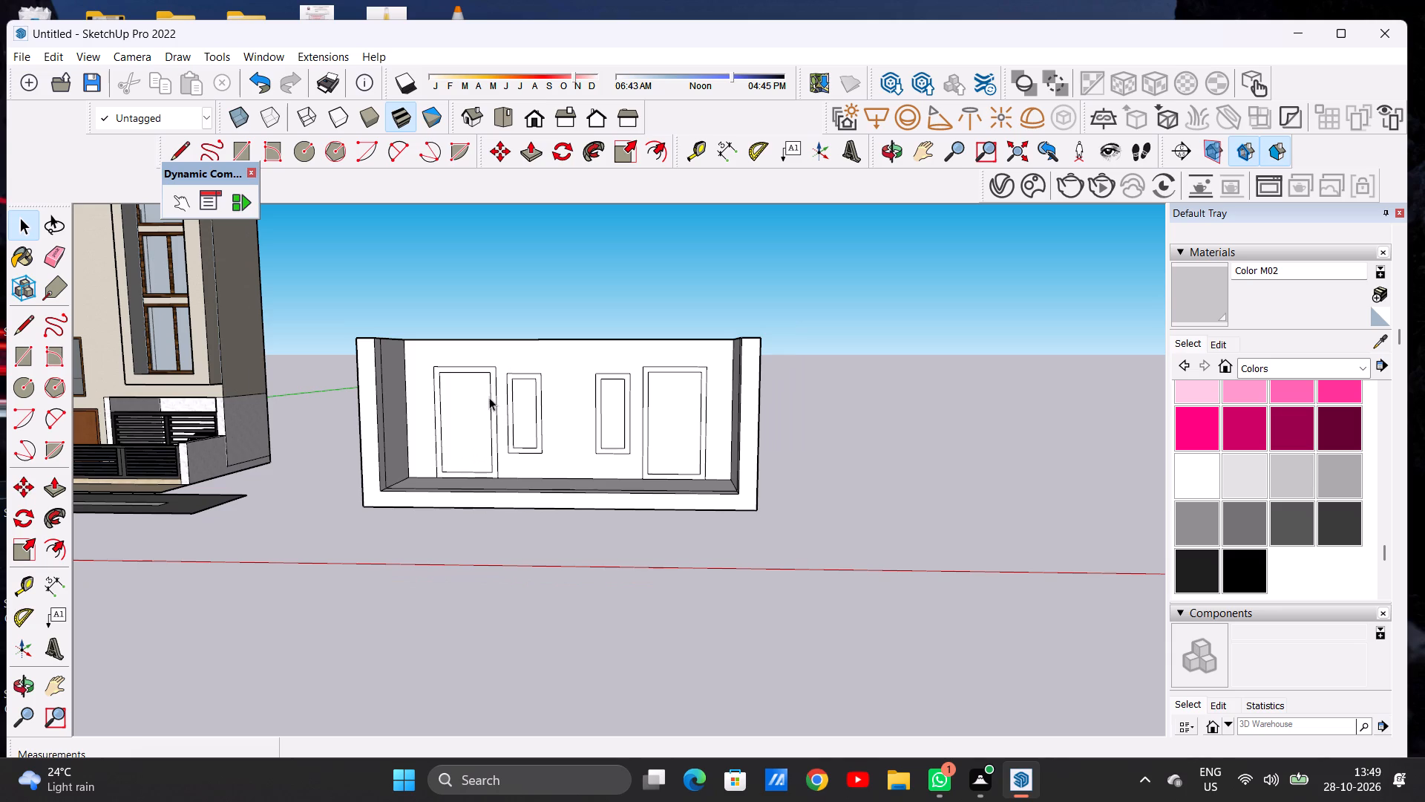
scroll(485, 371, "up", 4)
scroll(485, 371, "down", 1)
scroll(485, 372, "up", 10)
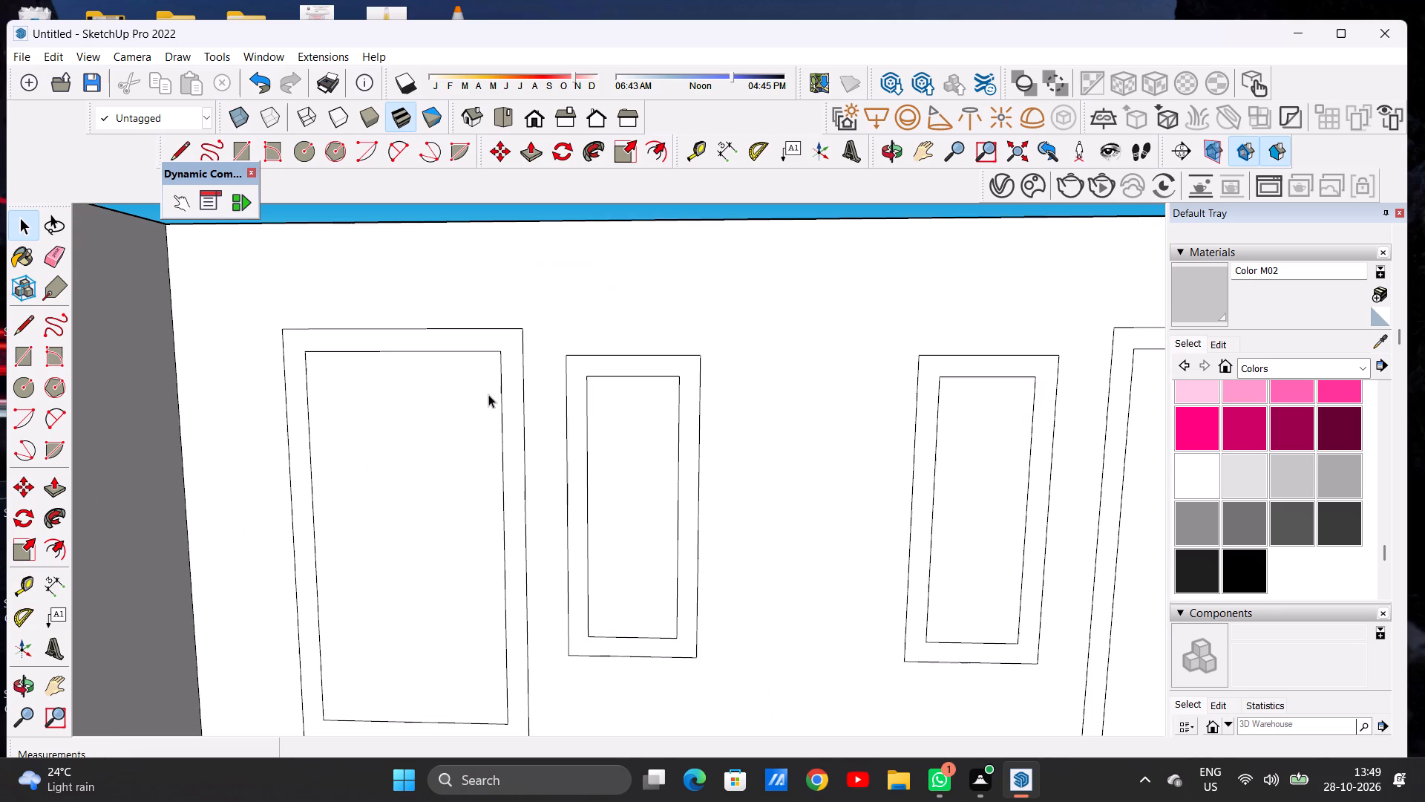
scroll(506, 424, "down", 3)
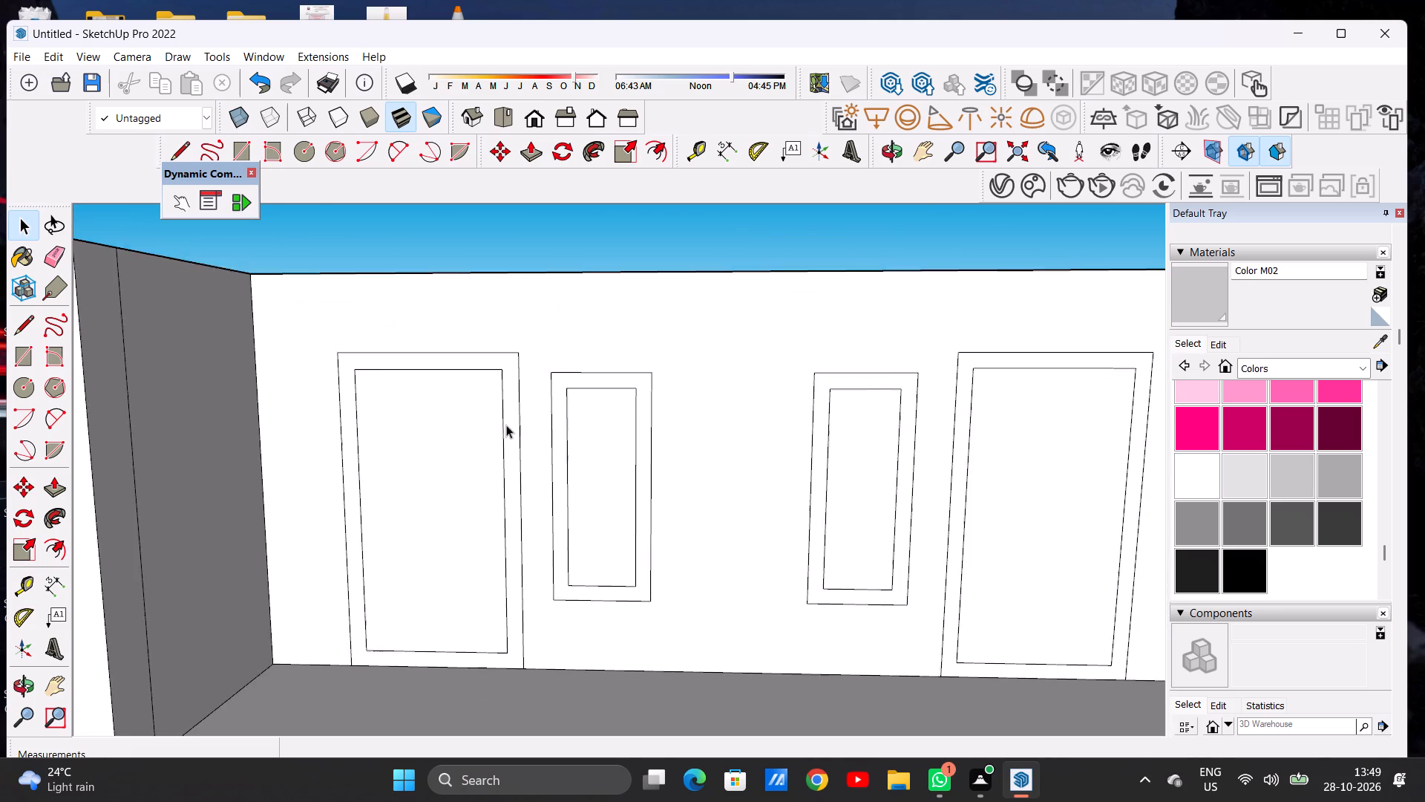
scroll(506, 425, "down", 7)
middle_click_drag(505, 415, 502, 416)
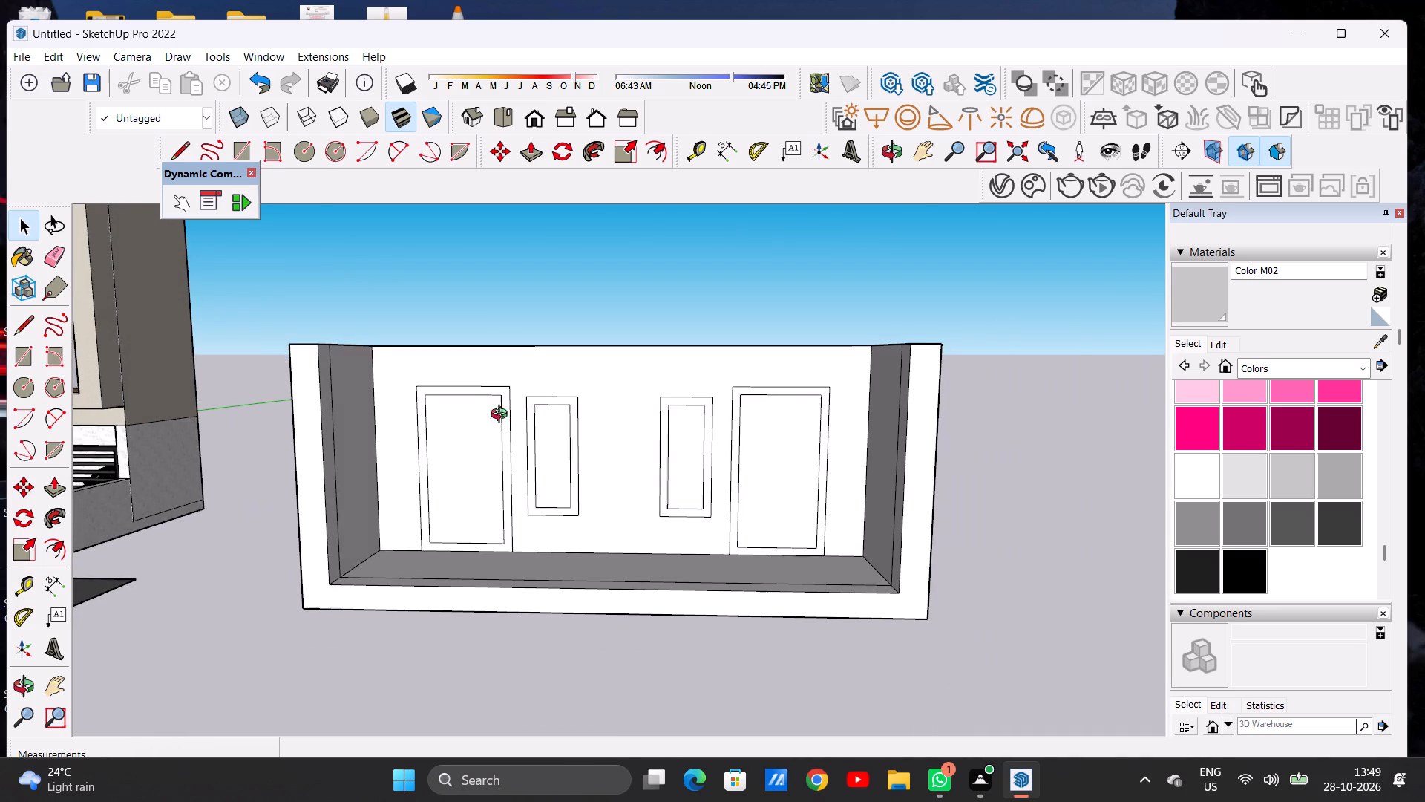
middle_click_drag(502, 416, 525, 466)
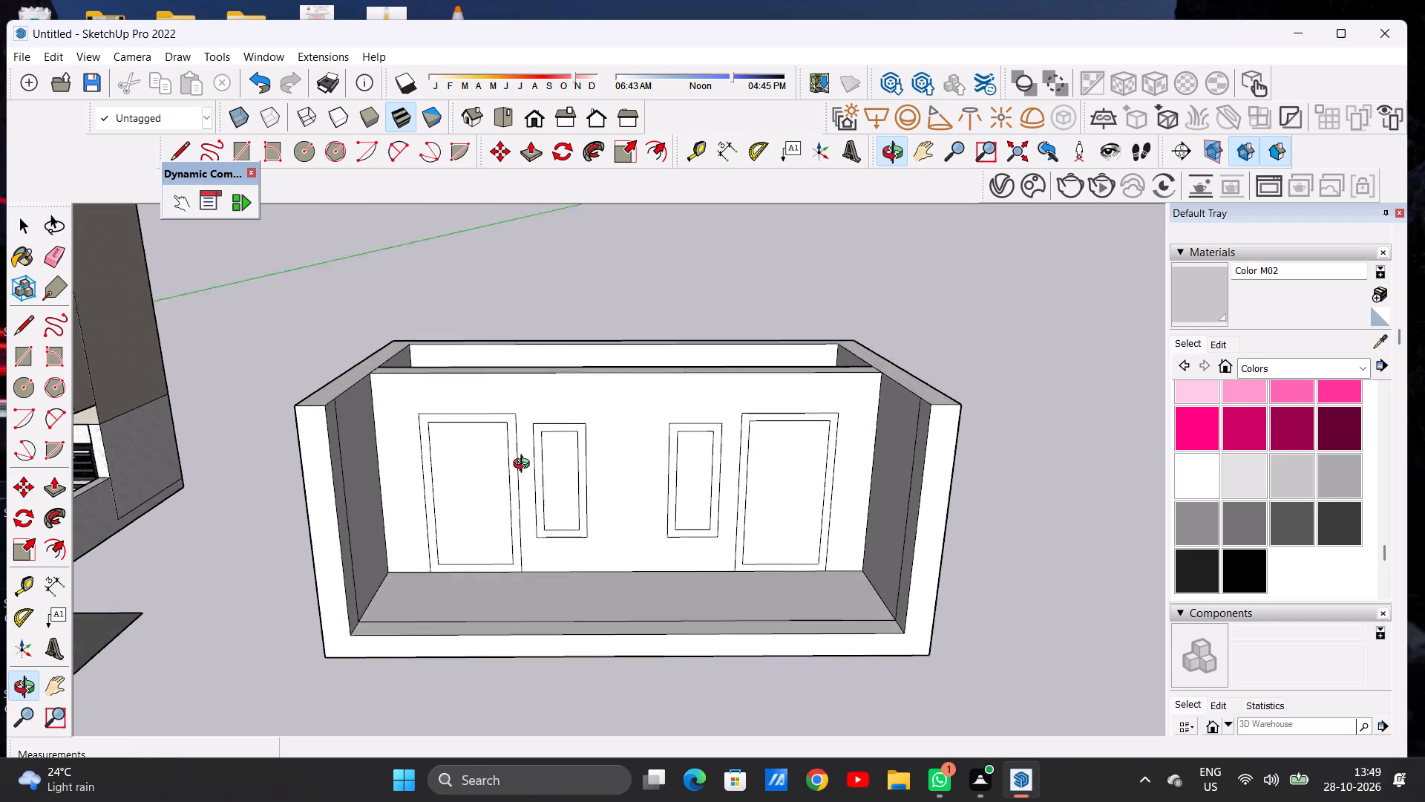
middle_click_drag(525, 466, 521, 440)
middle_click(521, 440)
Push the inner panel of the door nearest the house back into the partition by about 1' 6".
scroll(514, 462, "up", 1)
scroll(514, 462, "down", 1)
scroll(514, 462, "up", 3)
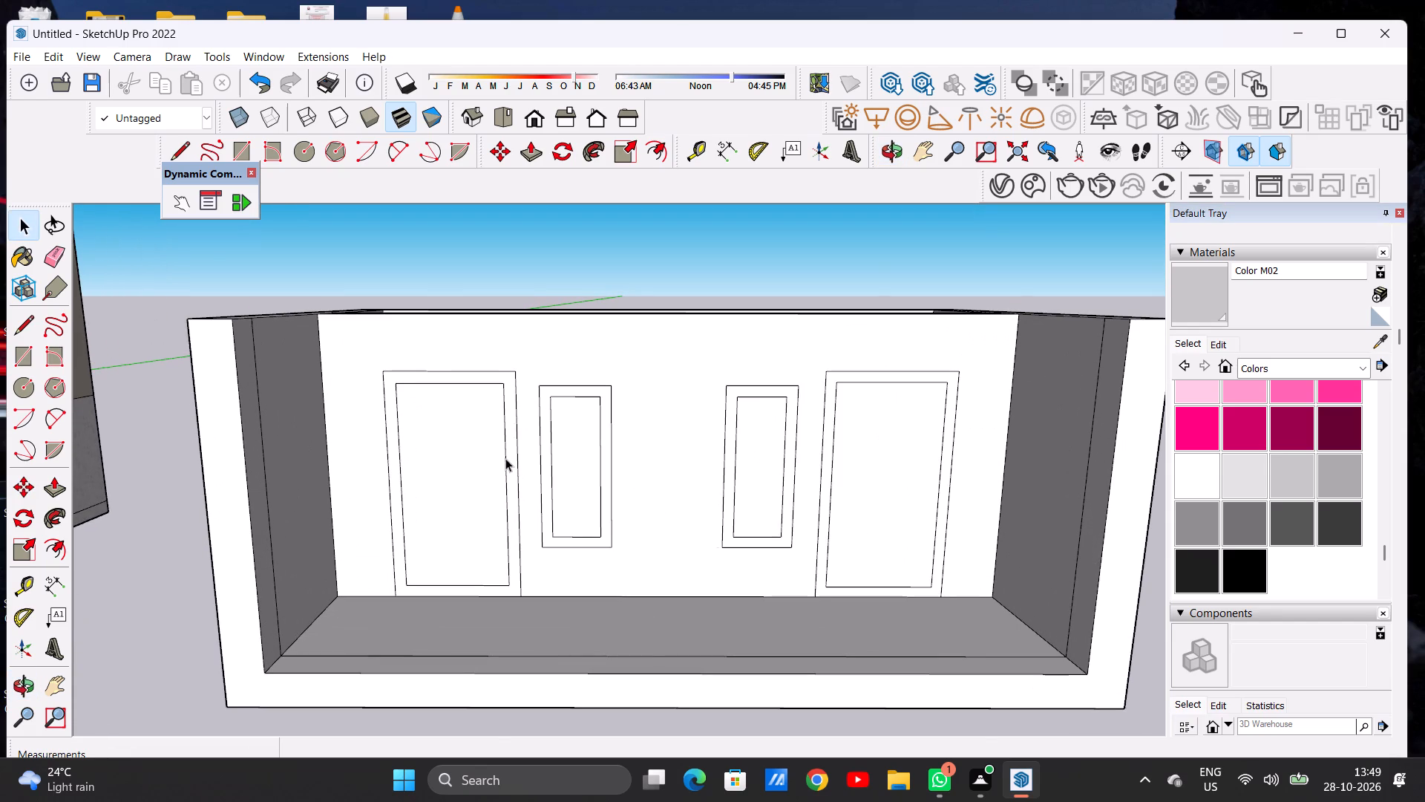
key("p")
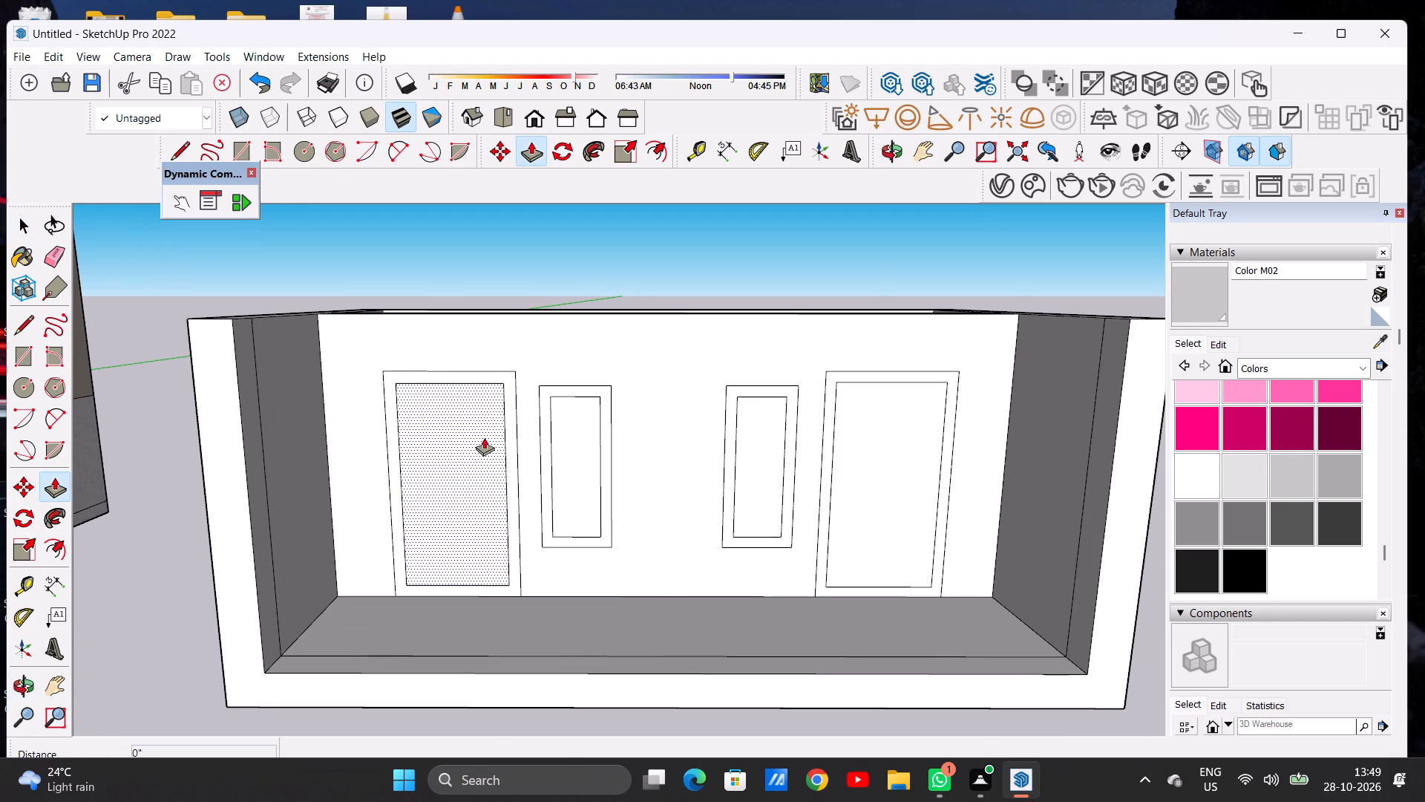
left_click(445, 462)
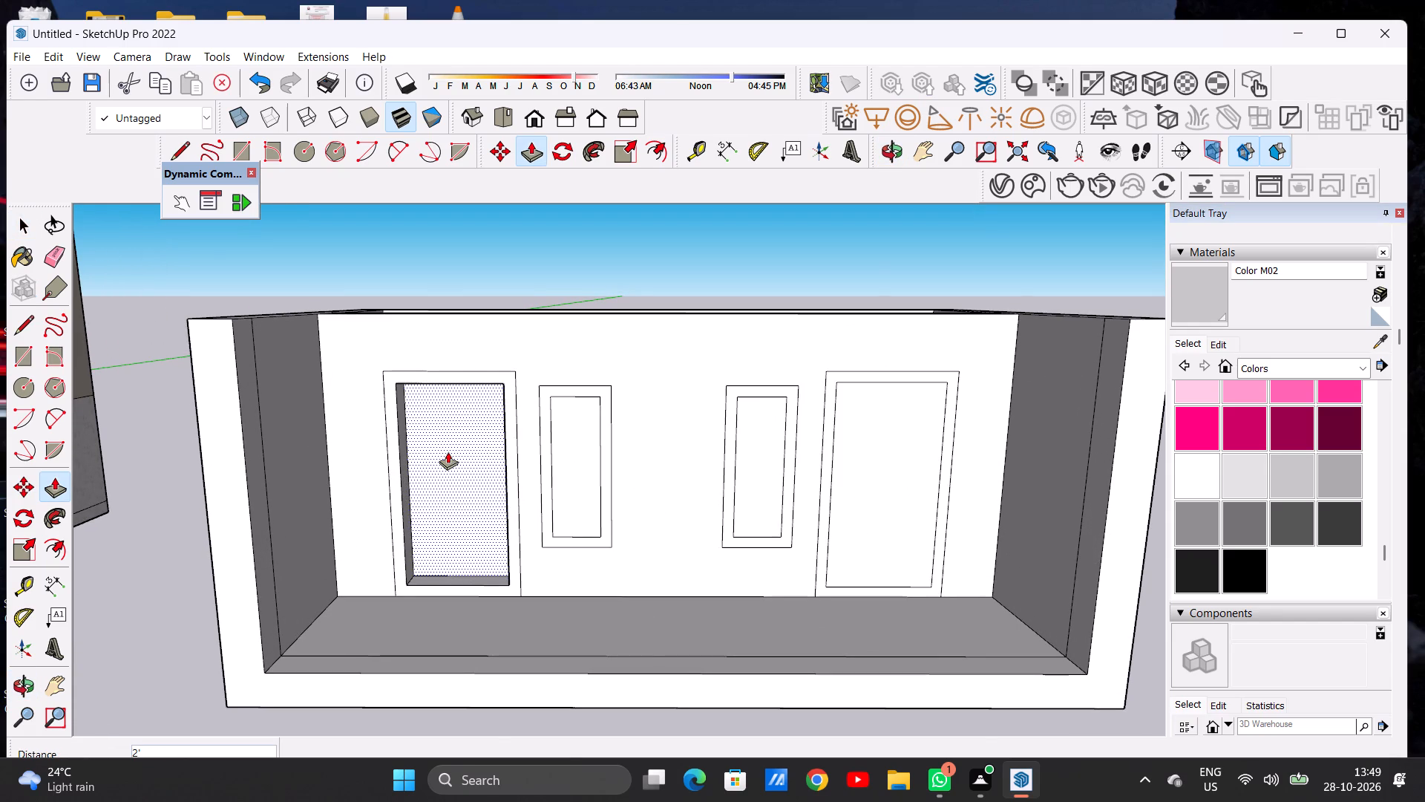
left_click(448, 455)
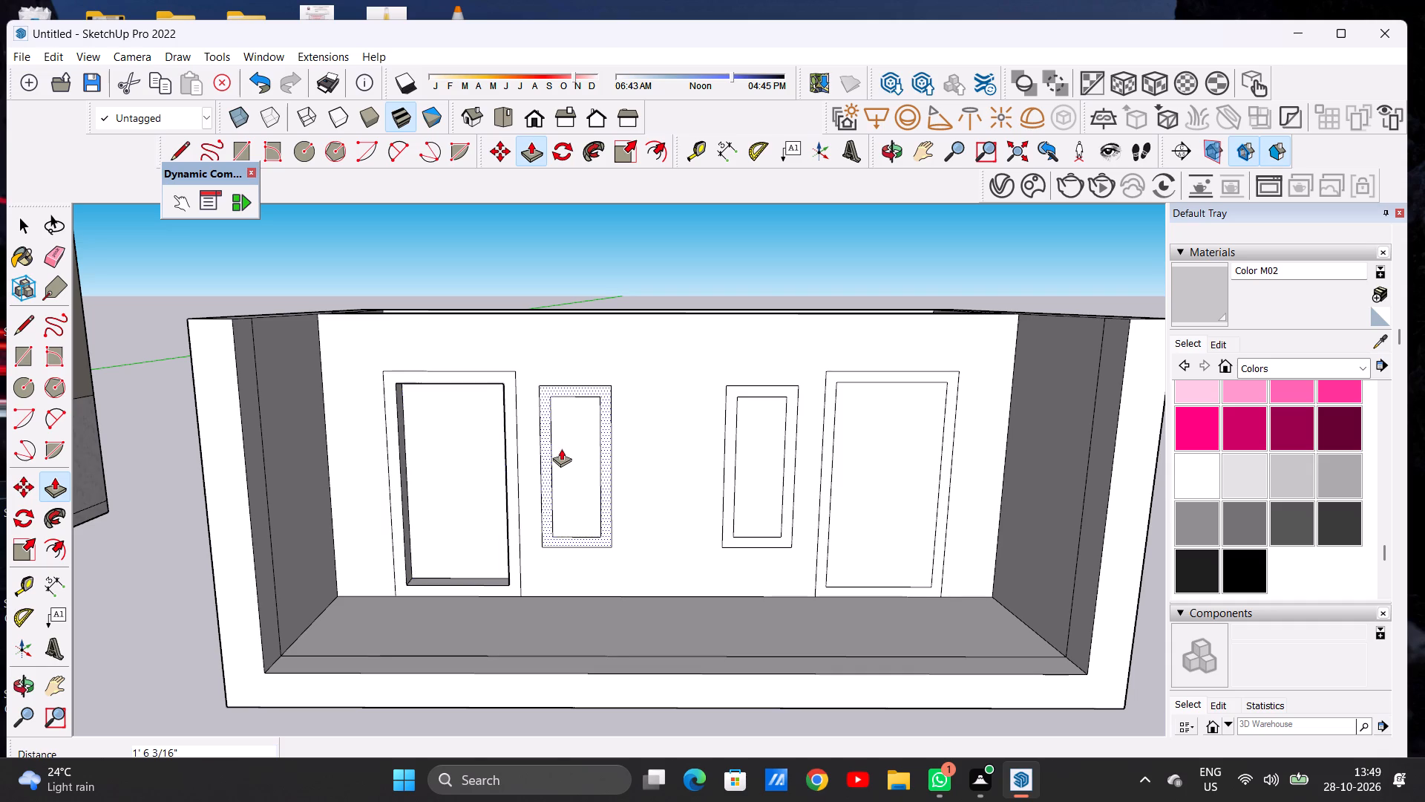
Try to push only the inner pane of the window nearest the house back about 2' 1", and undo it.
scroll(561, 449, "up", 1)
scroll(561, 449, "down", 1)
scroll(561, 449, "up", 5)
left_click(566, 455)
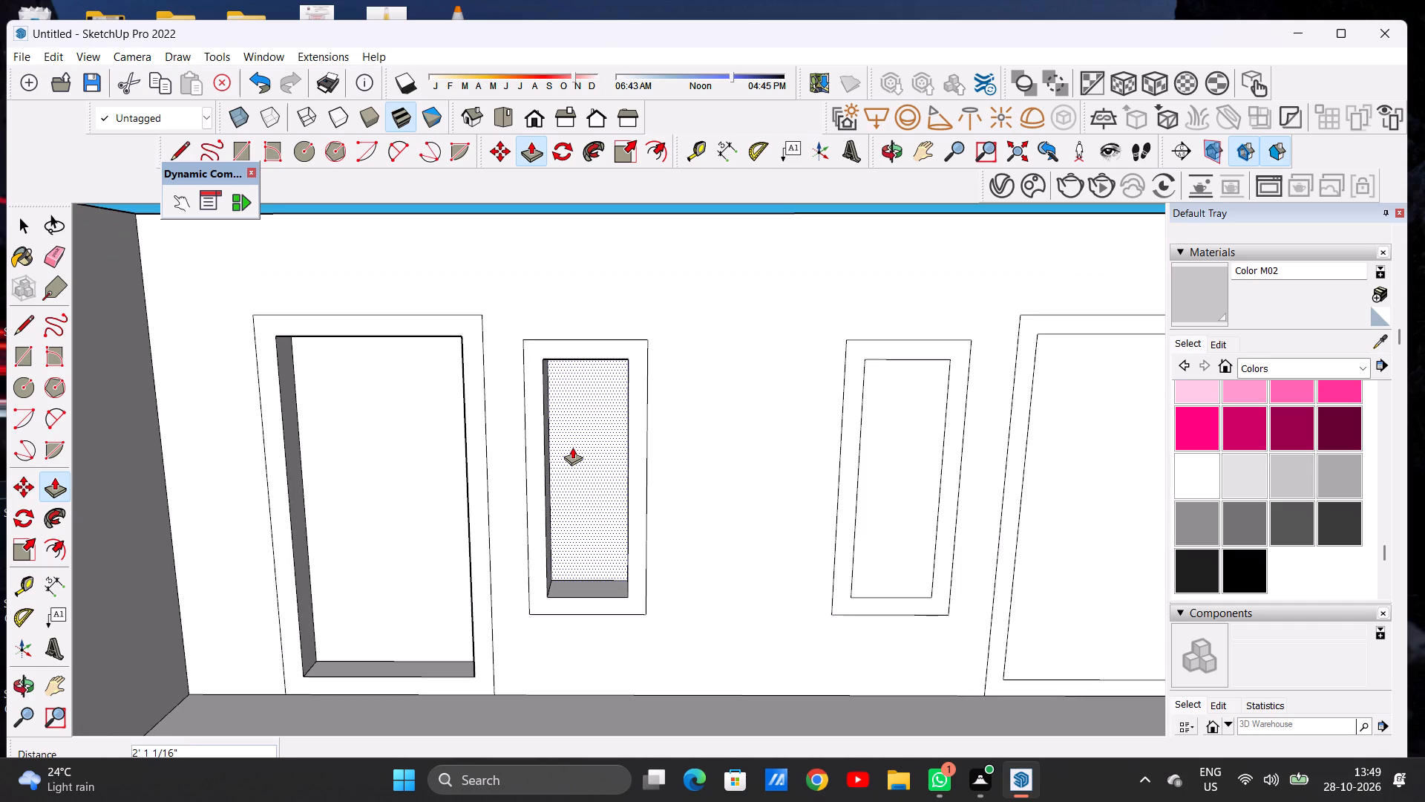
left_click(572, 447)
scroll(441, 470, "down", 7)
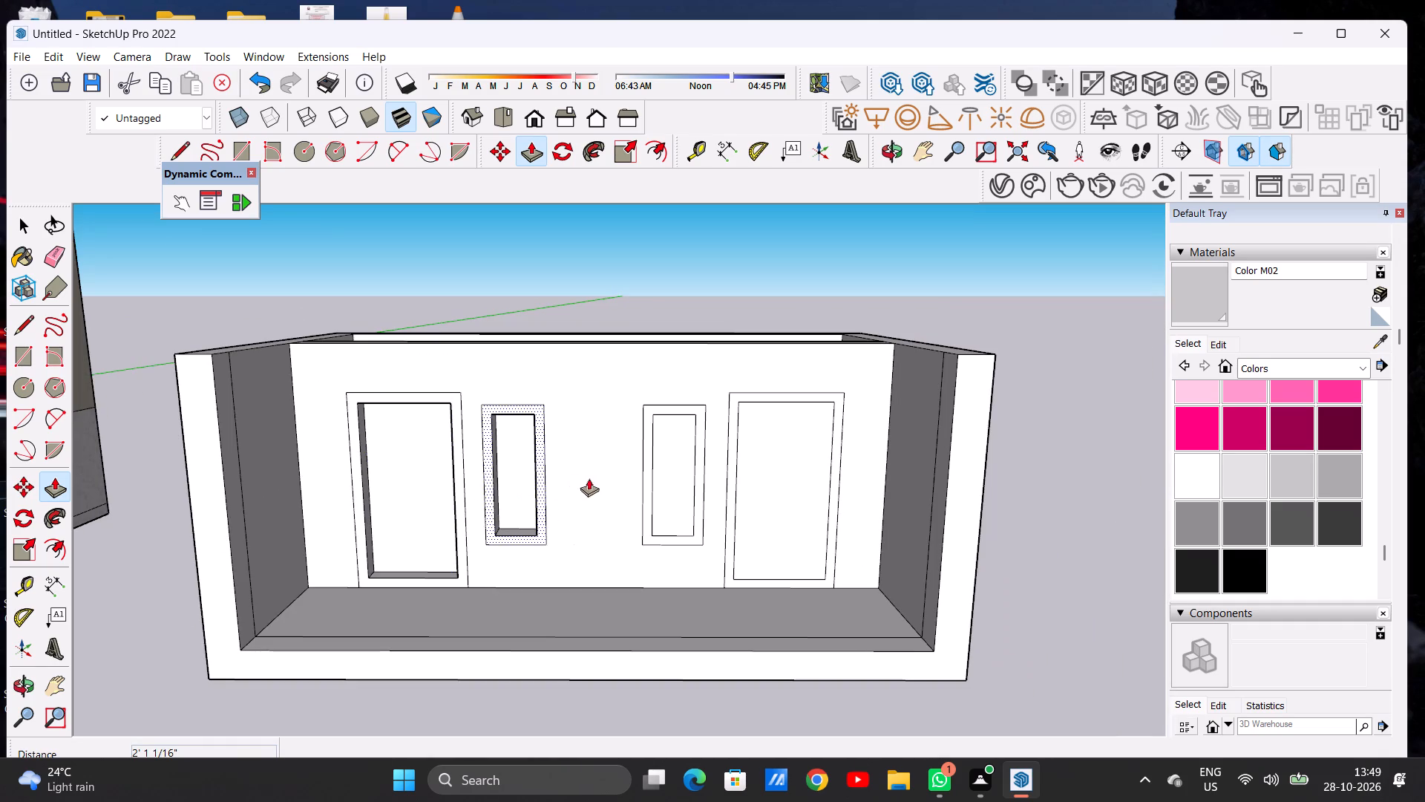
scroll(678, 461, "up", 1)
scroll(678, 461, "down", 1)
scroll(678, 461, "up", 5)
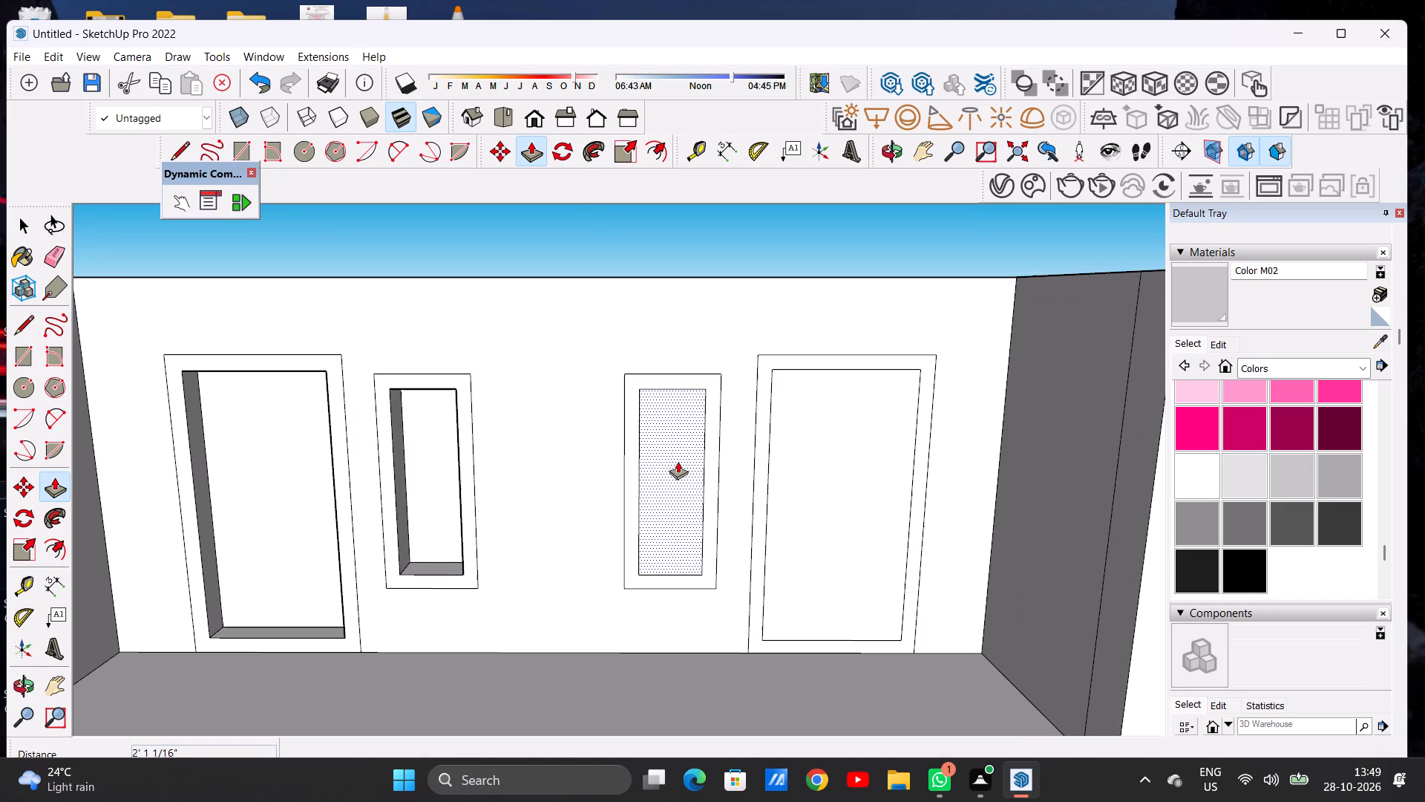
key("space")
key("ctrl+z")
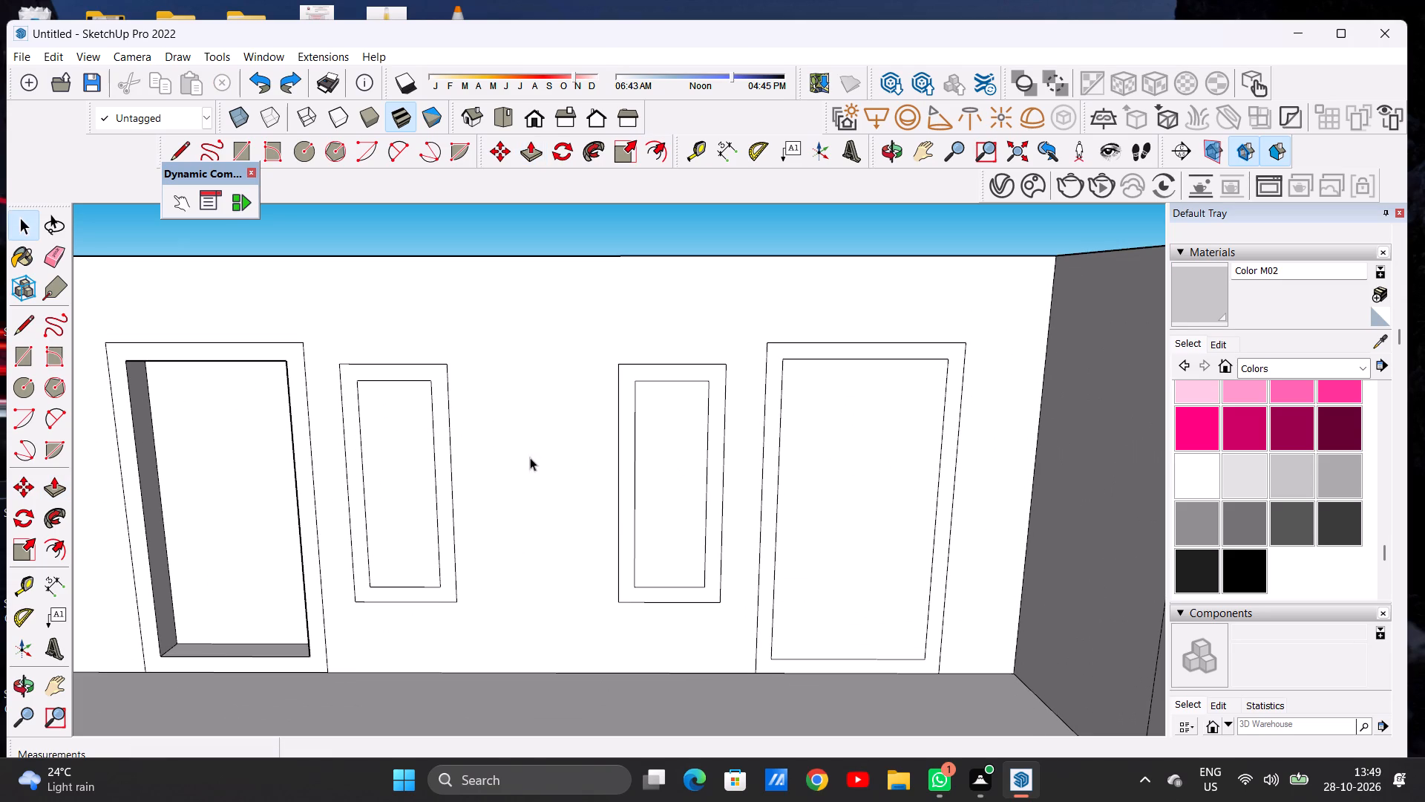
Erase the inner offset outline of the window nearest the house, keeping only its outer rectangle.
key("r")
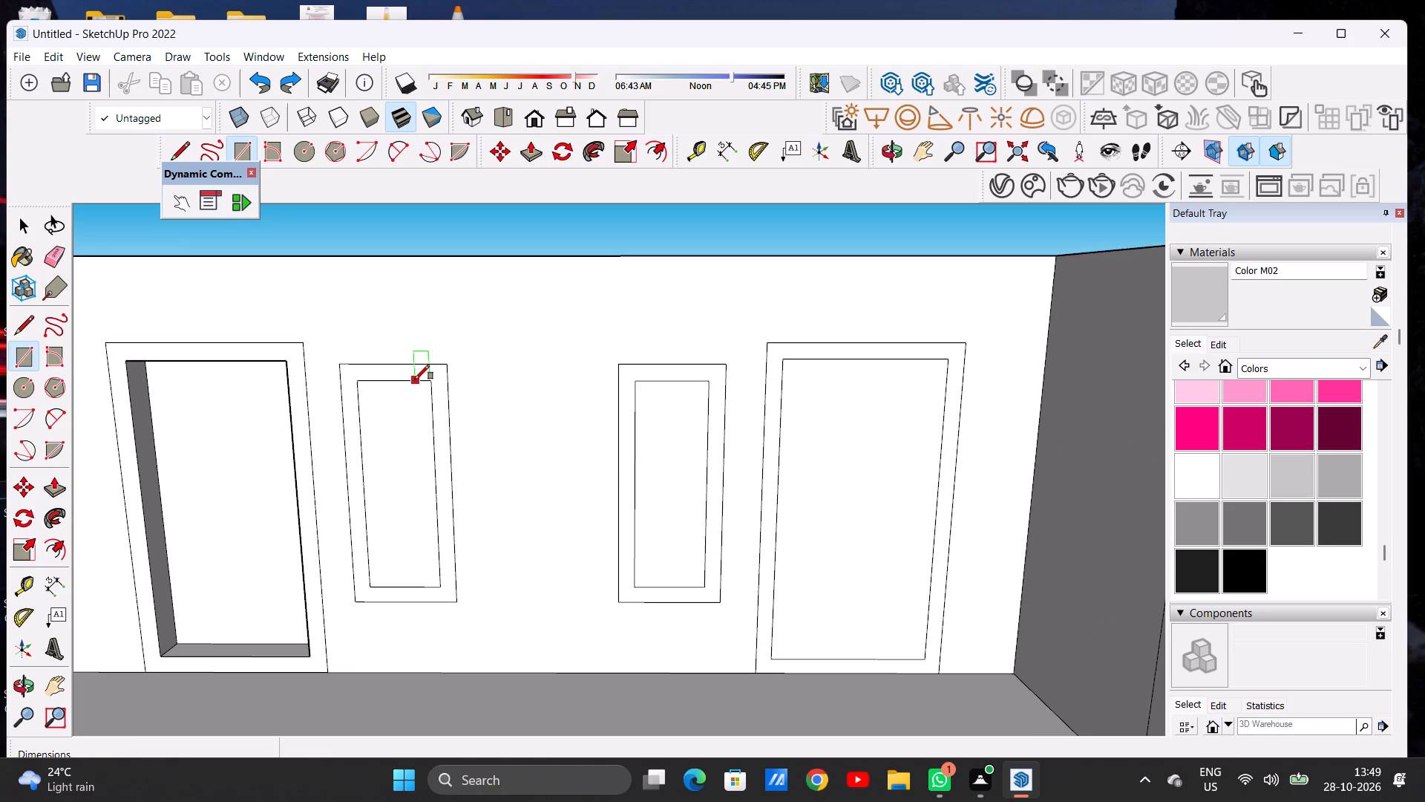
key("space")
type("E")
left_click_drag(416, 383, 418, 390)
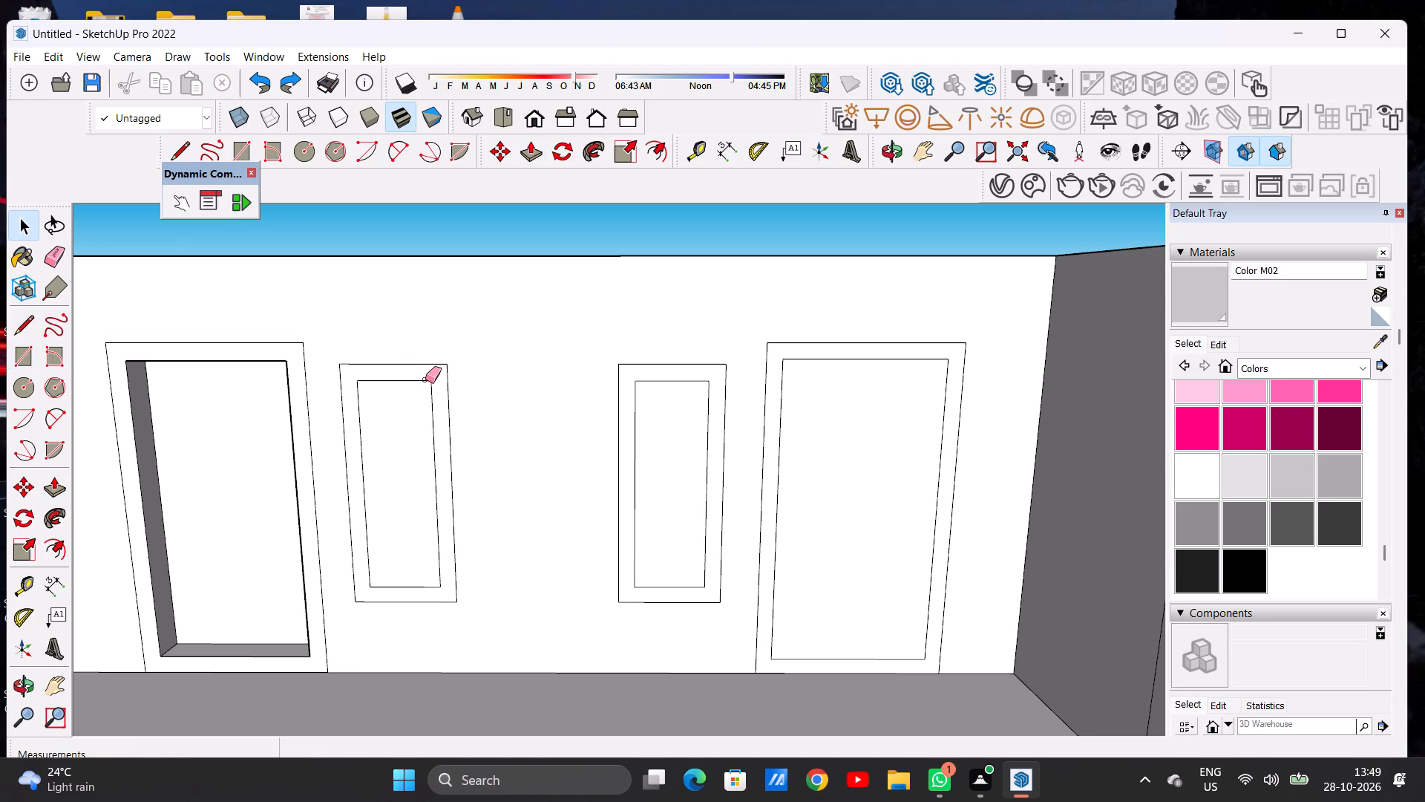
left_click(434, 388)
triple_click(429, 383)
left_click_drag(429, 375, 430, 375)
left_click_drag(430, 375, 431, 385)
left_click_drag(367, 452, 359, 488)
left_click_drag(430, 581, 430, 587)
key("space")
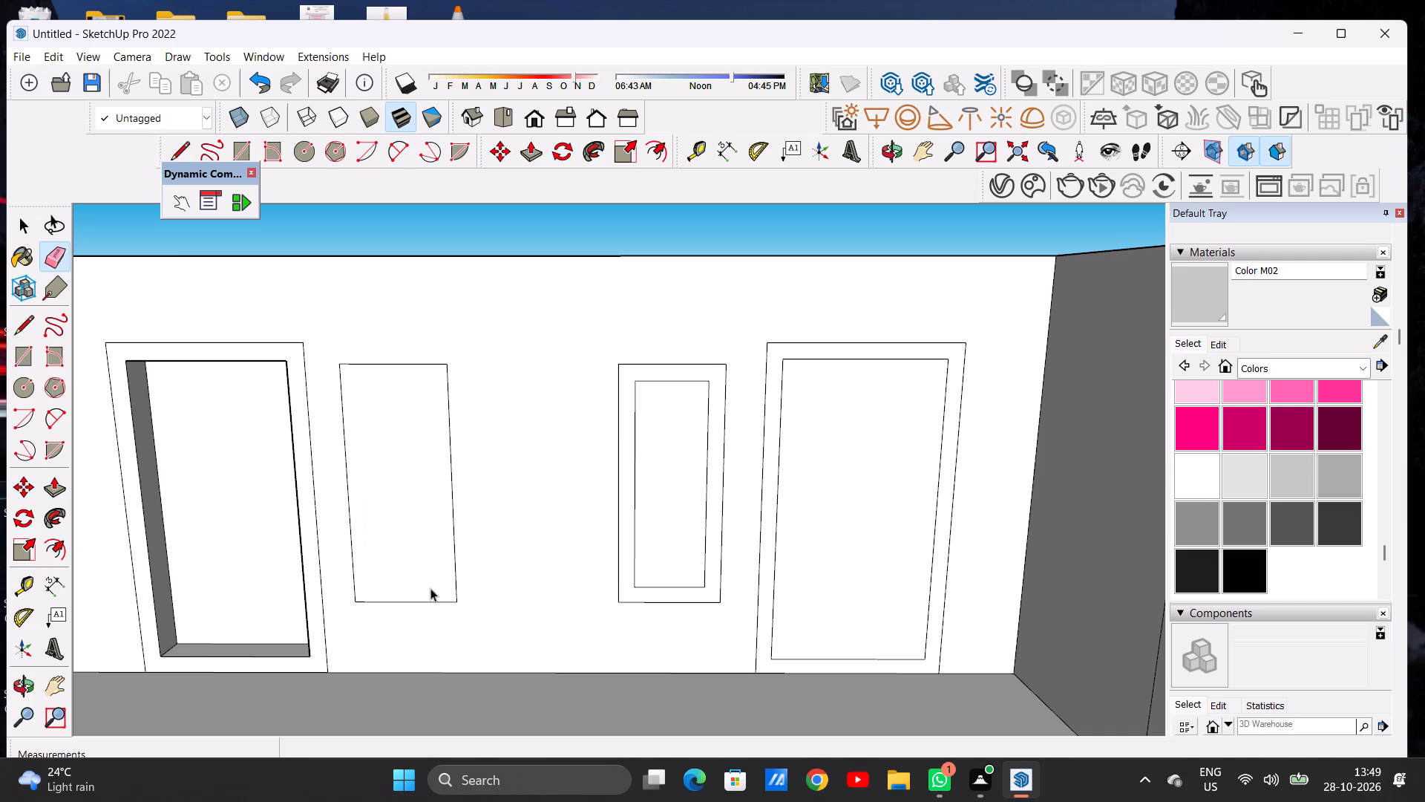
Push the whole face of the window nearest the house back into the partition by about 1' 3".
key("p")
left_click(393, 554)
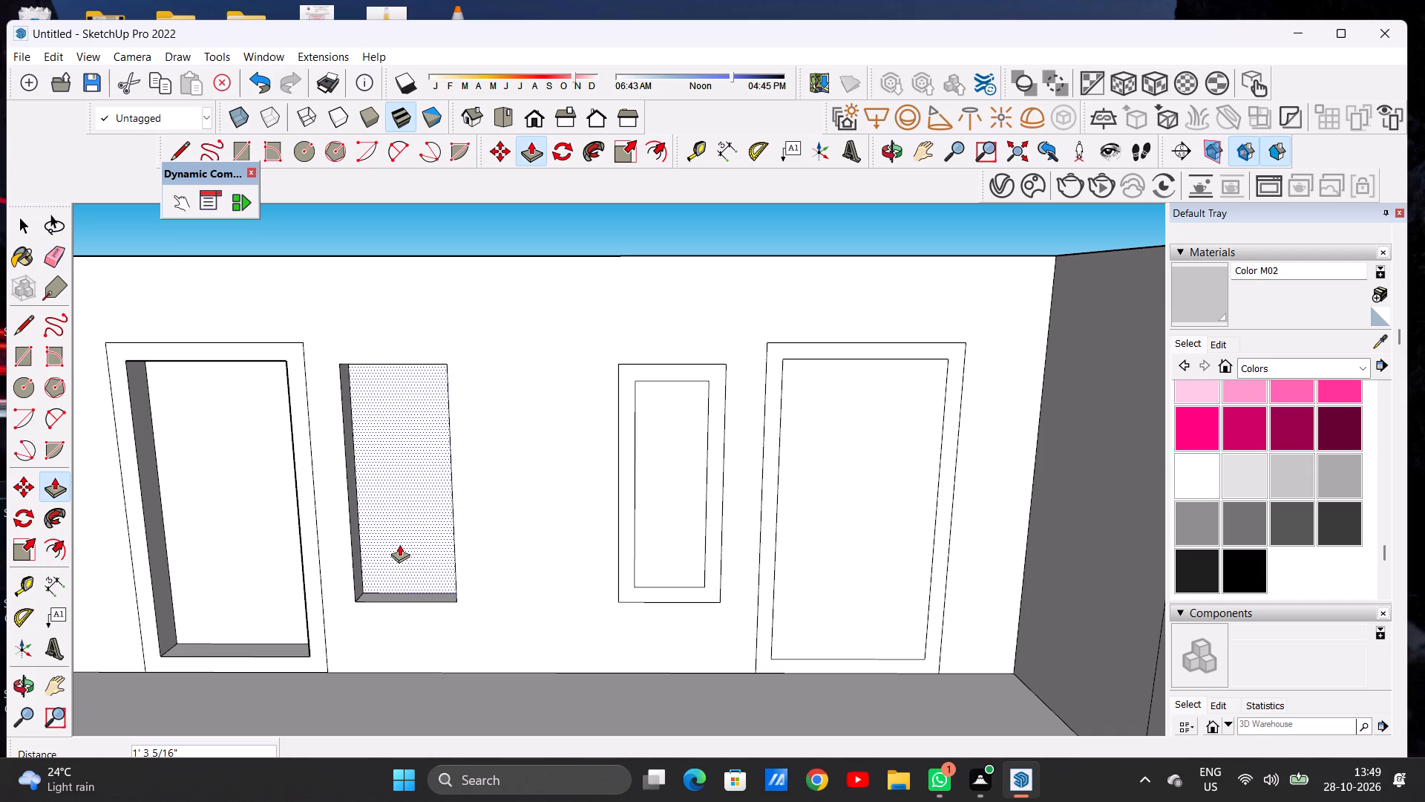
left_click(399, 544)
key("space")
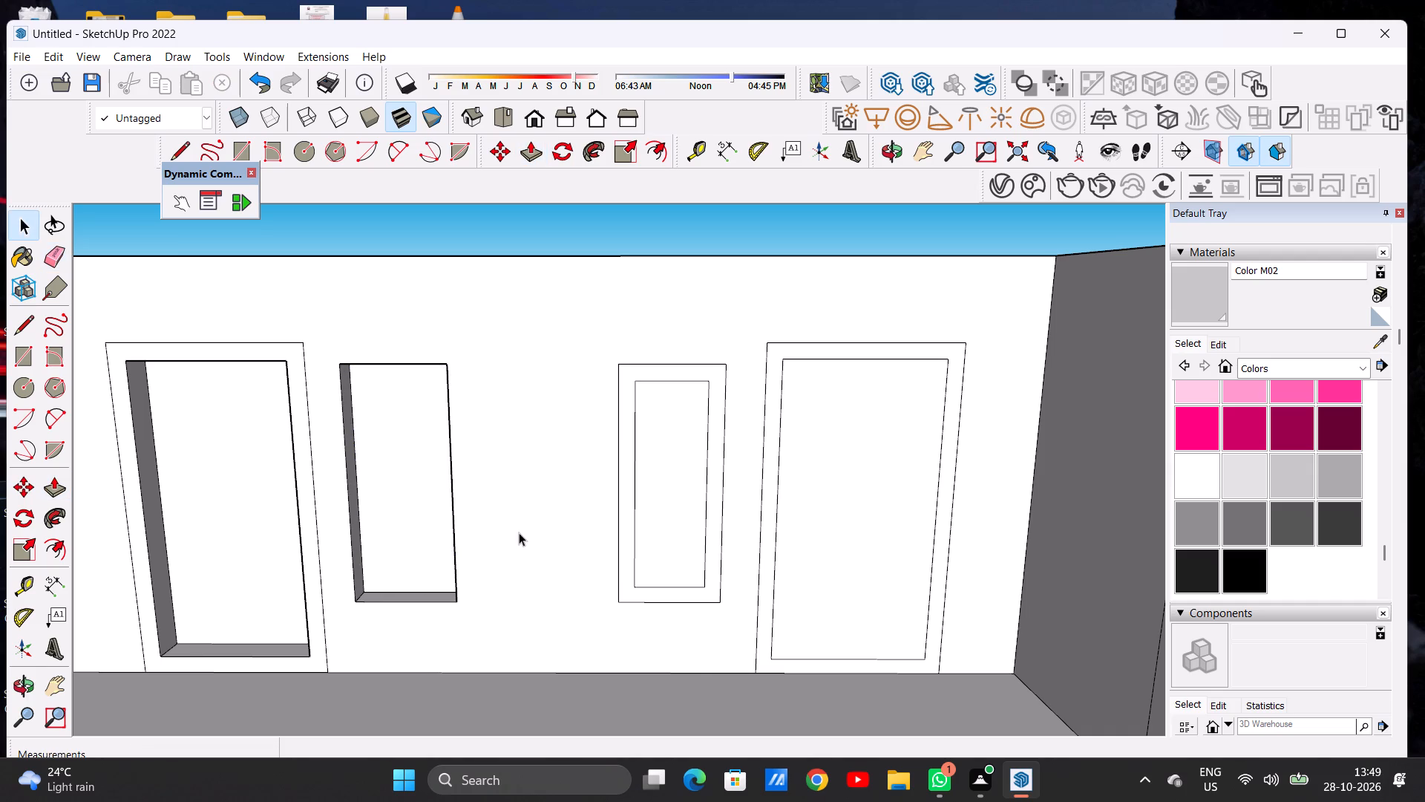
Offset the outline of the recessed window face nearest the house inward to form a narrow frame.
scroll(522, 532, "down", 5)
middle_click_drag(444, 533, 459, 482)
scroll(434, 486, "up", 5)
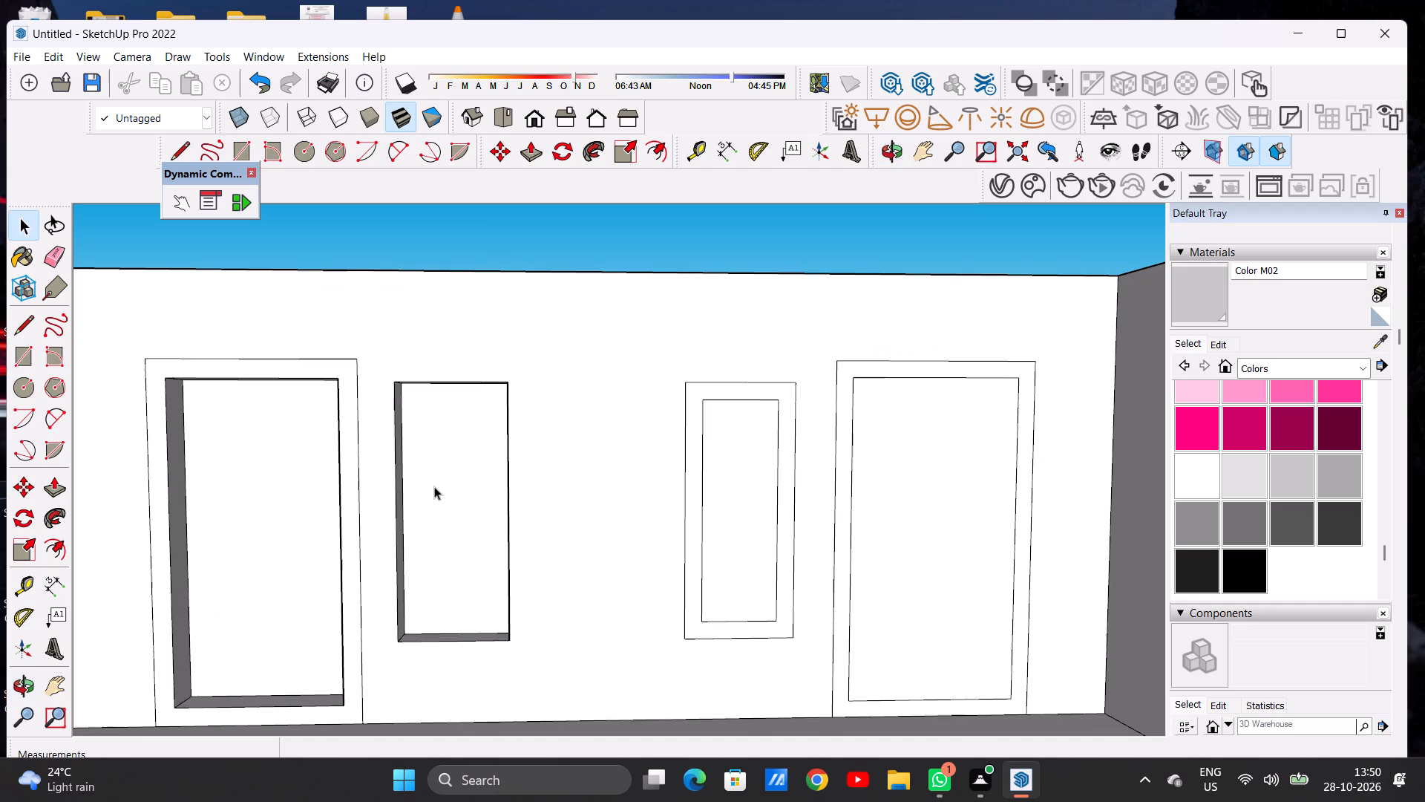
type("OF")
left_click(444, 396)
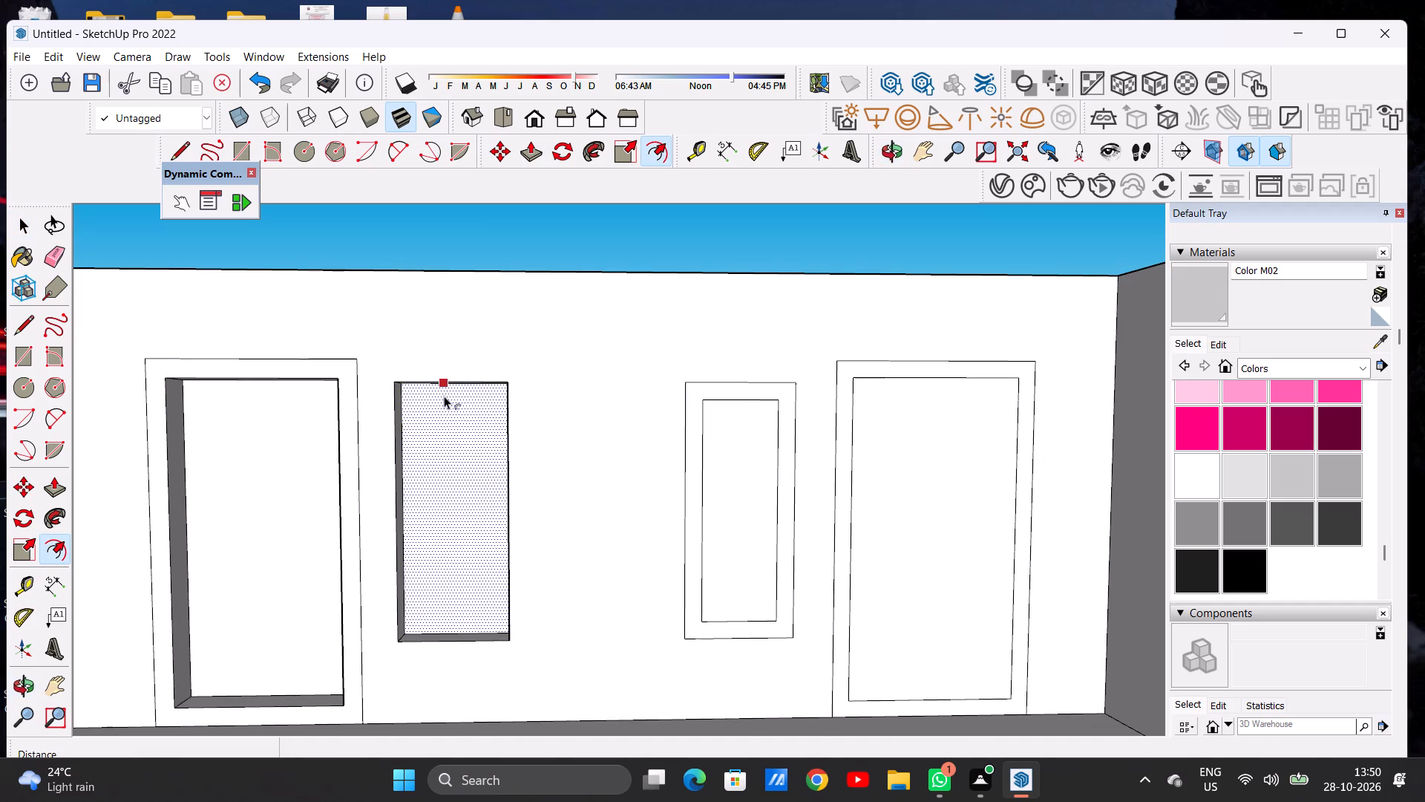
left_click(442, 401)
key("space")
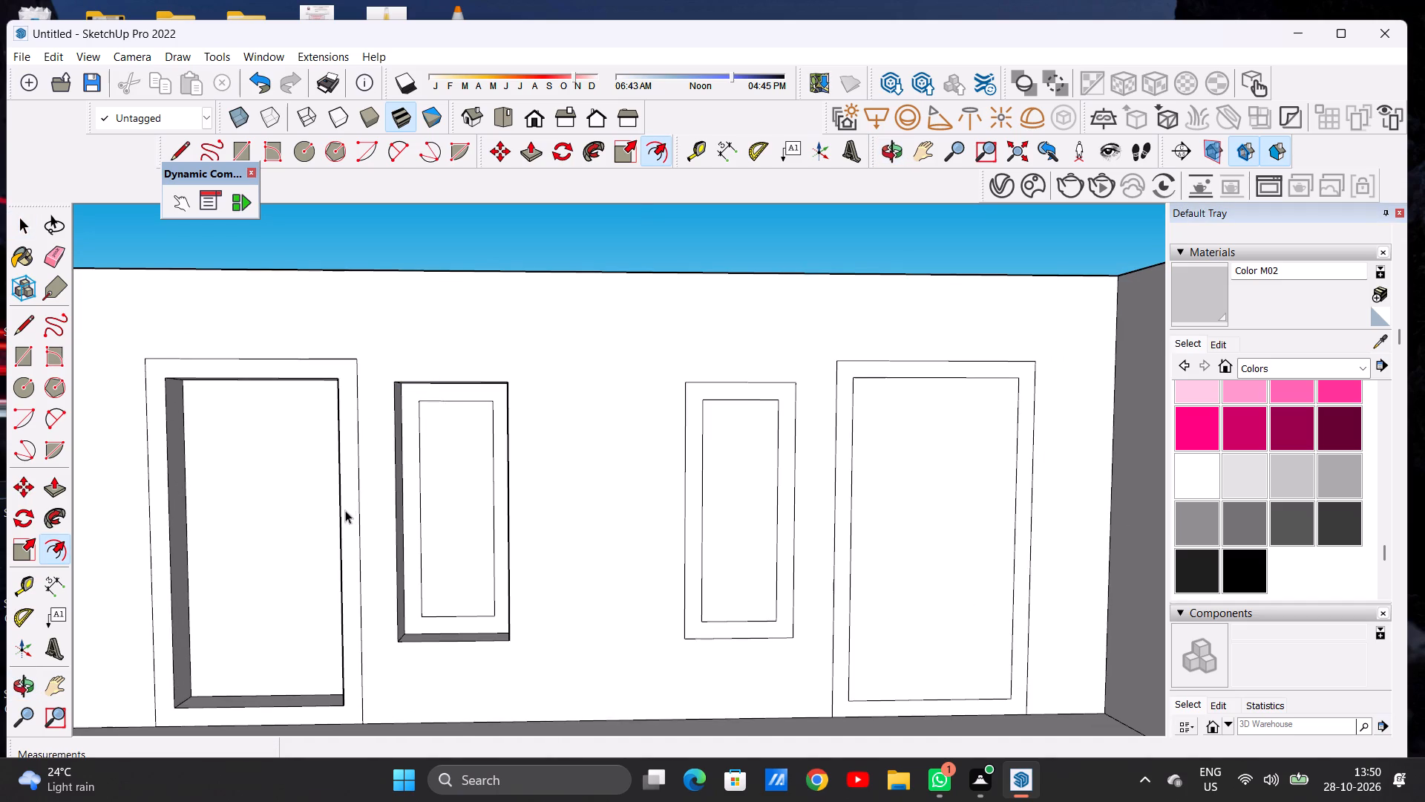
Erase all four edges of the second window's inner offset outline, keeping only its outer rectangle.
scroll(345, 511, "down", 6)
scroll(600, 462, "up", 9)
key("e")
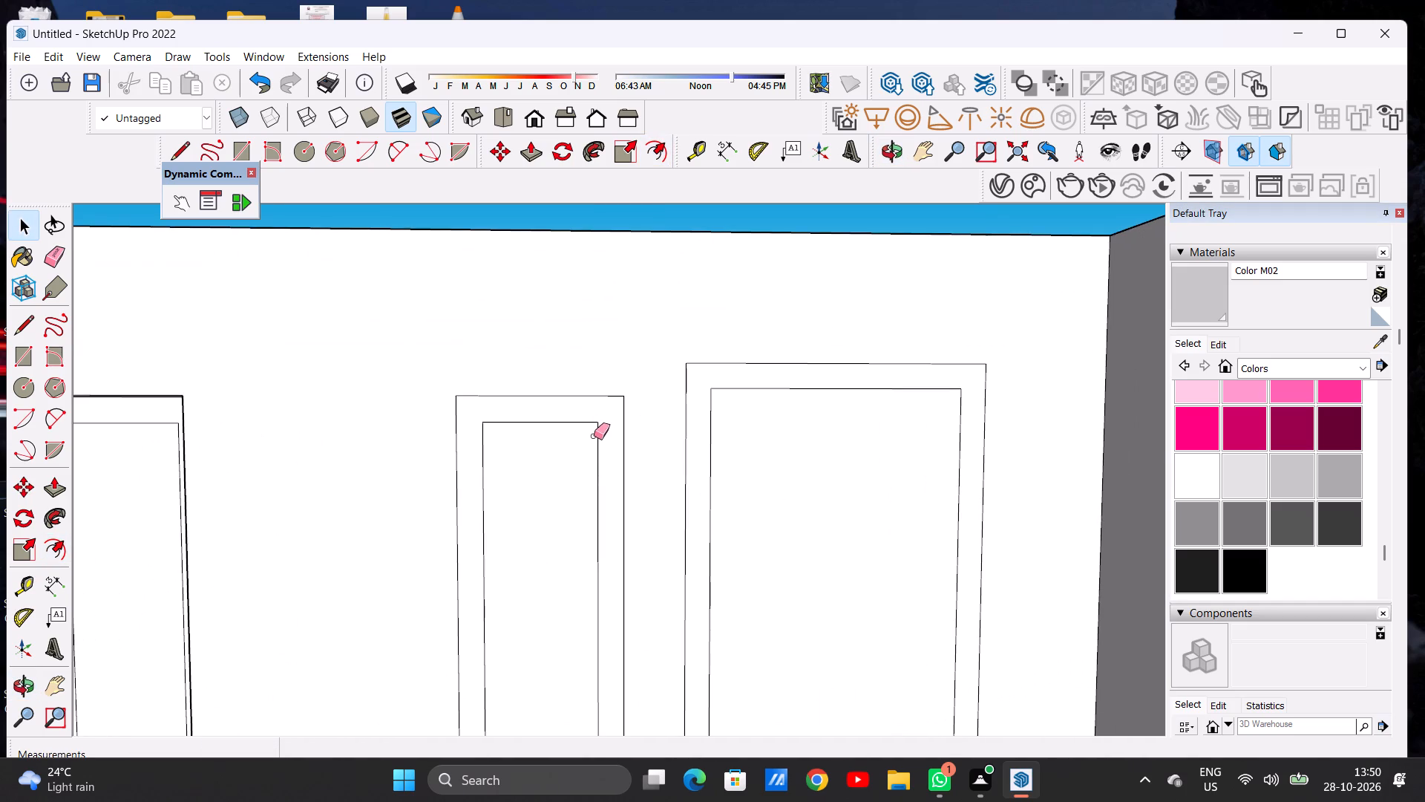
left_click(597, 425)
left_click(485, 426)
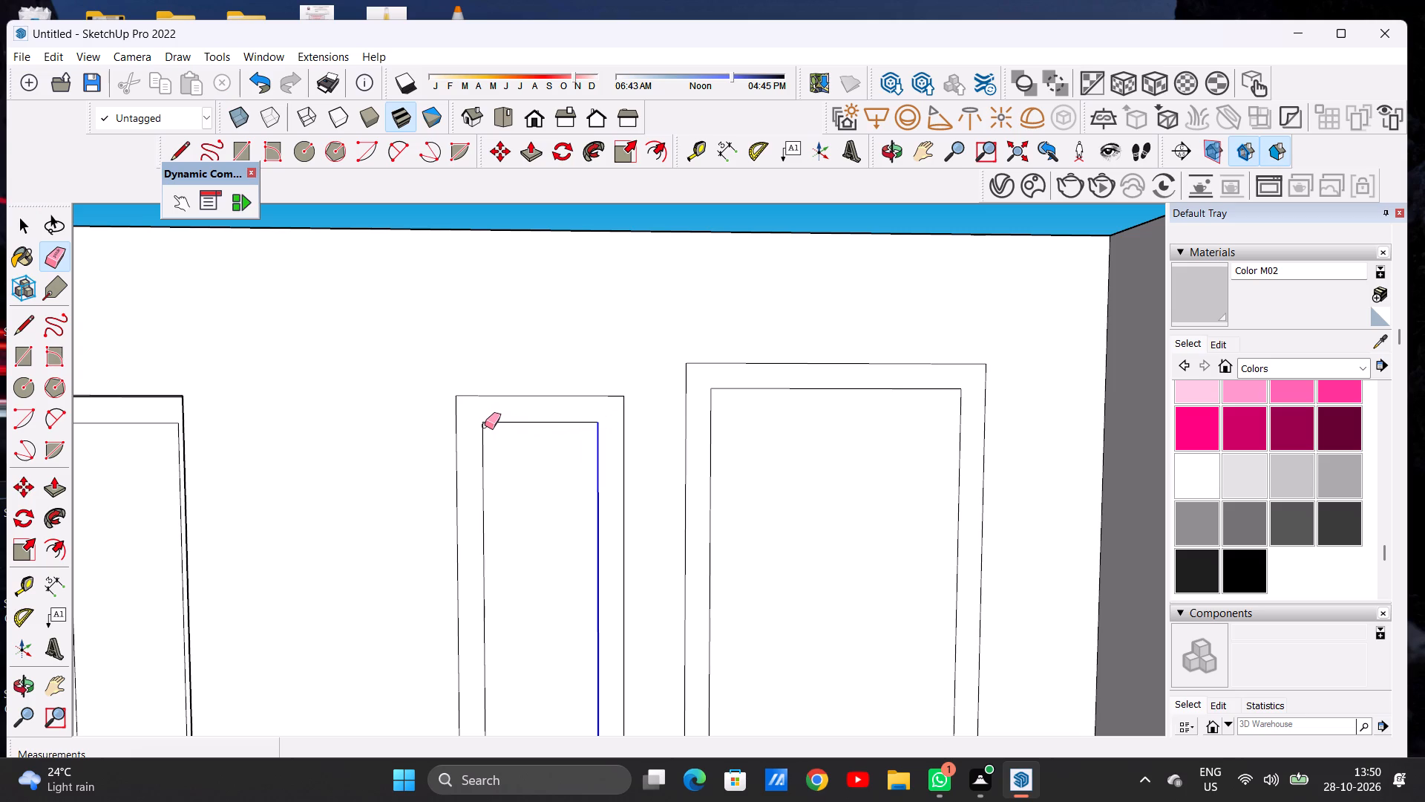
left_click_drag(485, 426, 488, 438)
left_click_drag(498, 416, 477, 457)
key("space")
scroll(522, 511, "down", 3)
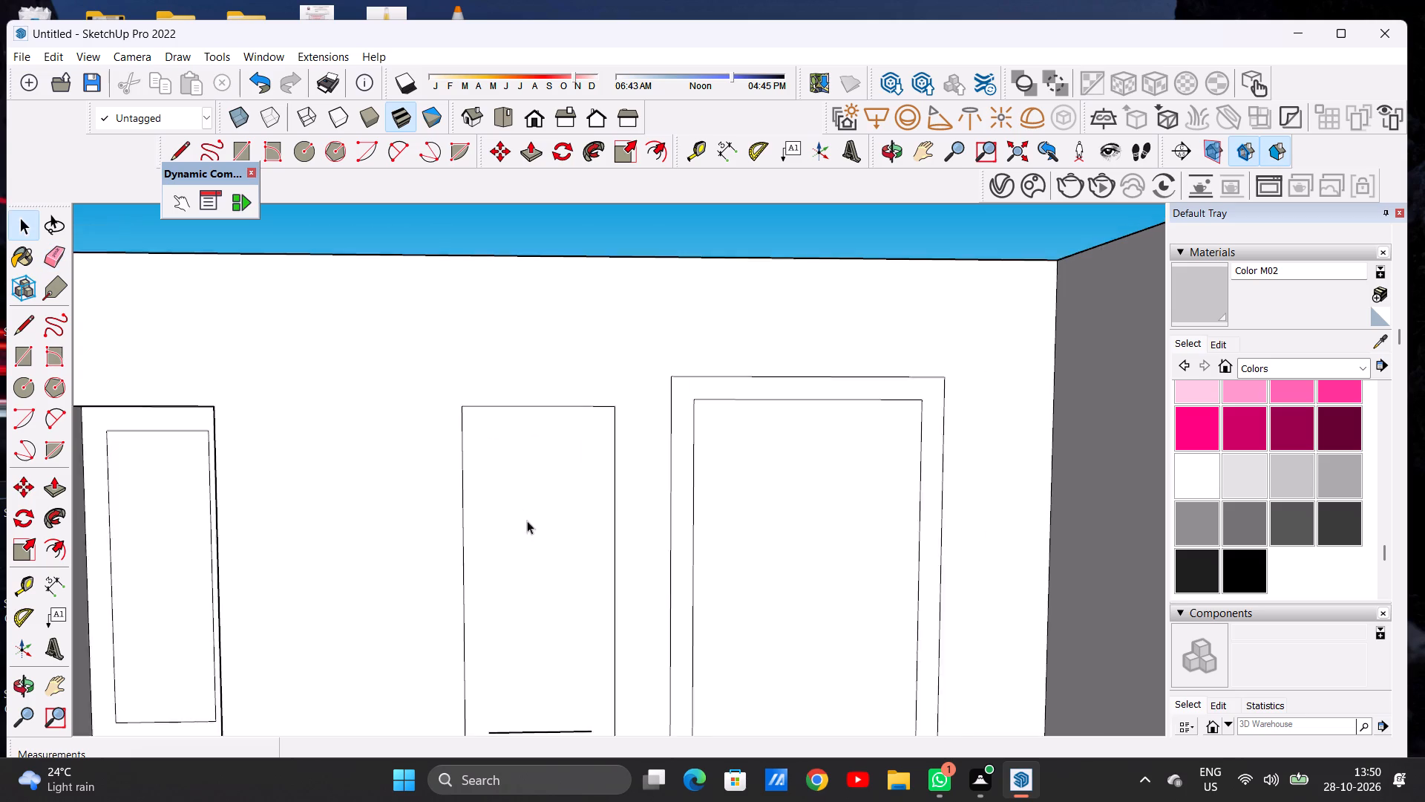
scroll(527, 521, "down", 2)
scroll(537, 669, "up", 7)
key("e")
left_click(531, 659)
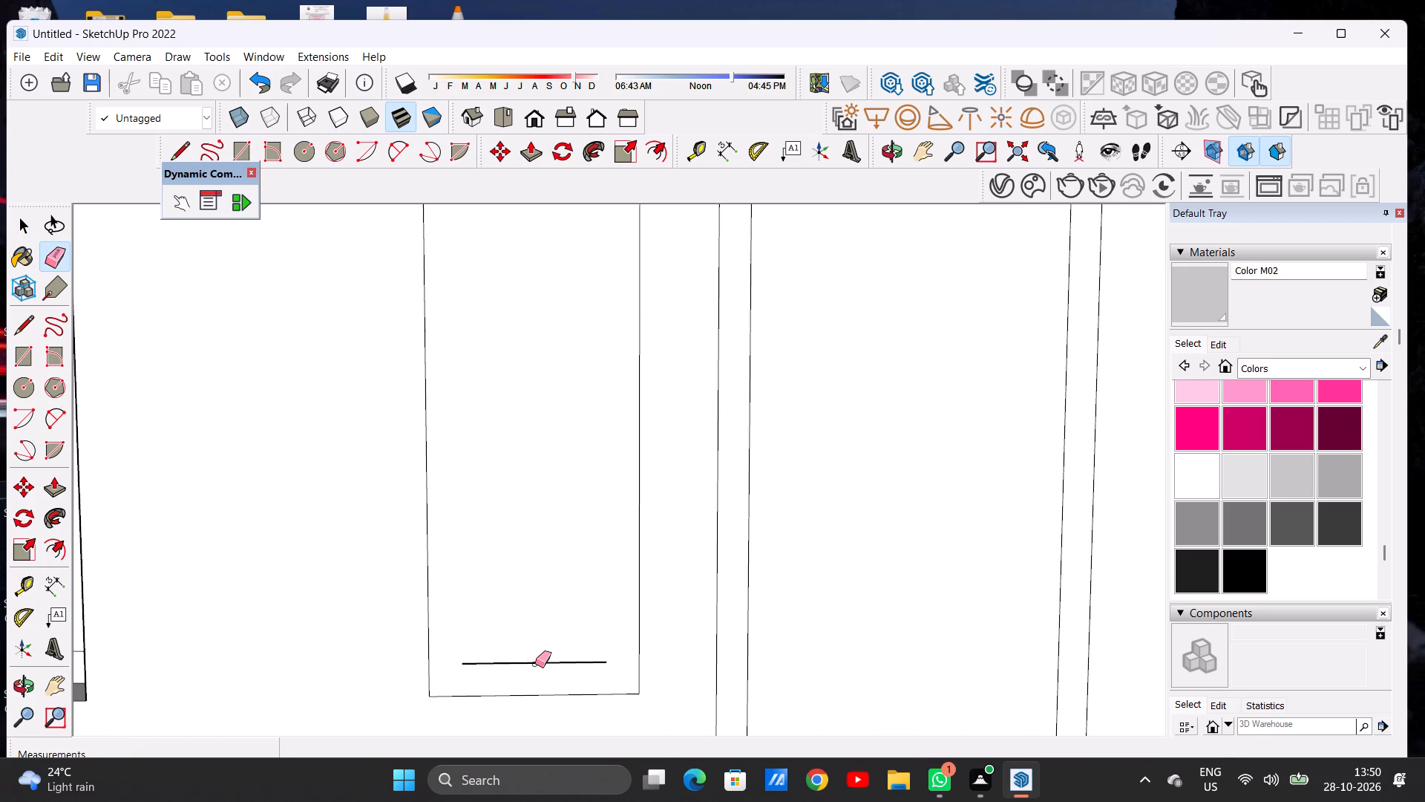
key("space")
scroll(506, 654, "down", 11)
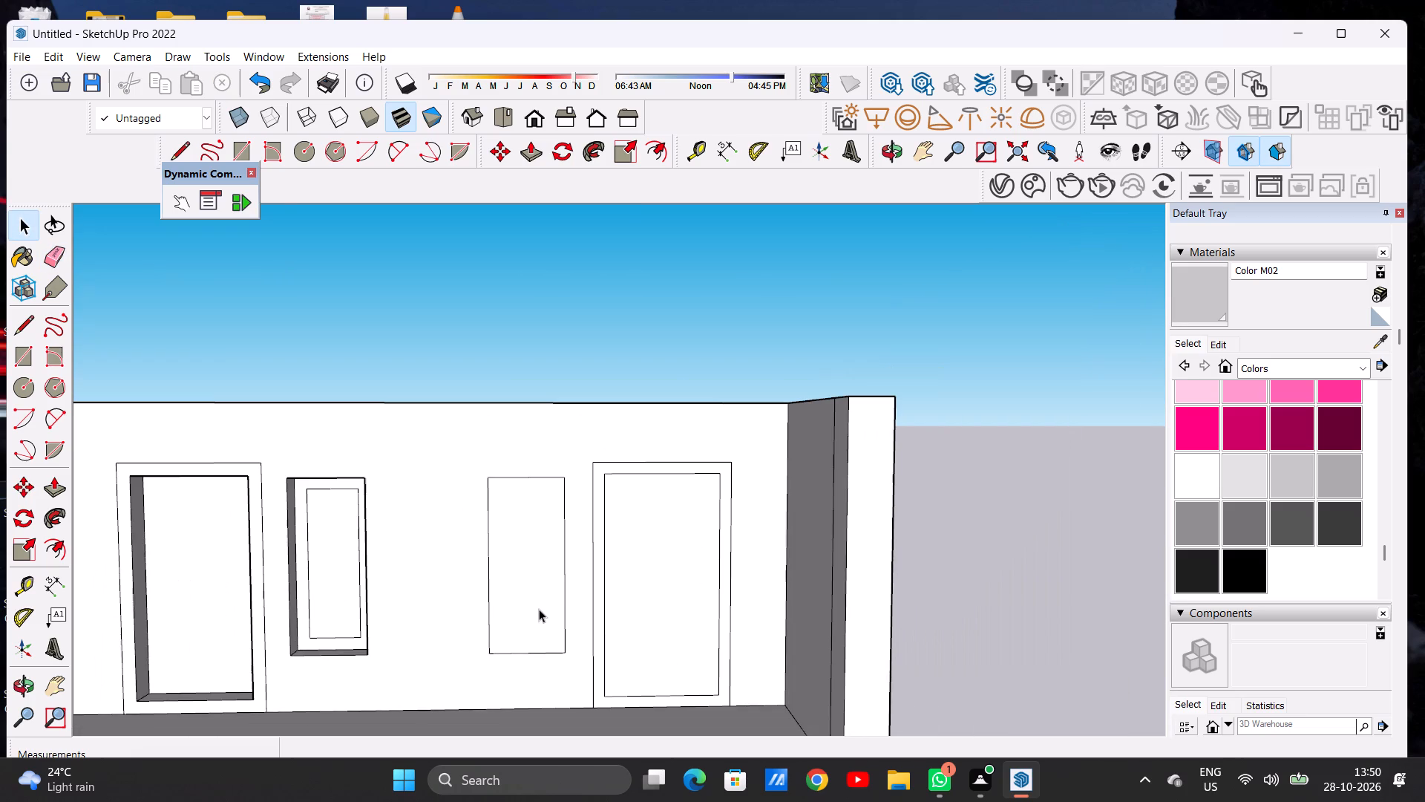
Push the whole face of the second window back into the partition by about 1'.
key("p")
scroll(521, 593, "up", 4)
left_click(521, 593)
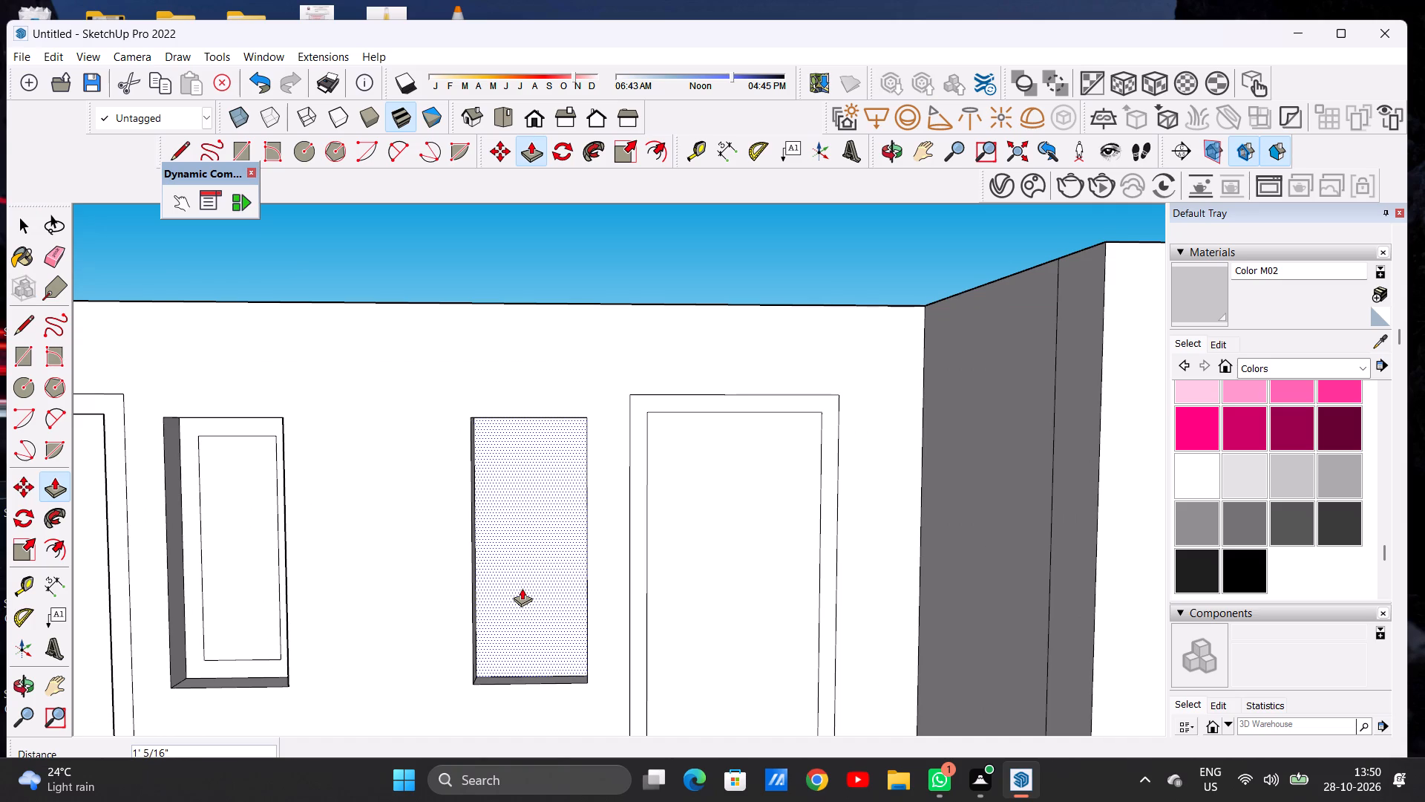
left_click(522, 588)
key("space")
Offset the outline of the second window's recessed face inward by about 8" to form its frame.
scroll(603, 563, "down", 7)
middle_click_drag(563, 569, 528, 563)
scroll(548, 556, "up", 6)
middle_click(553, 560)
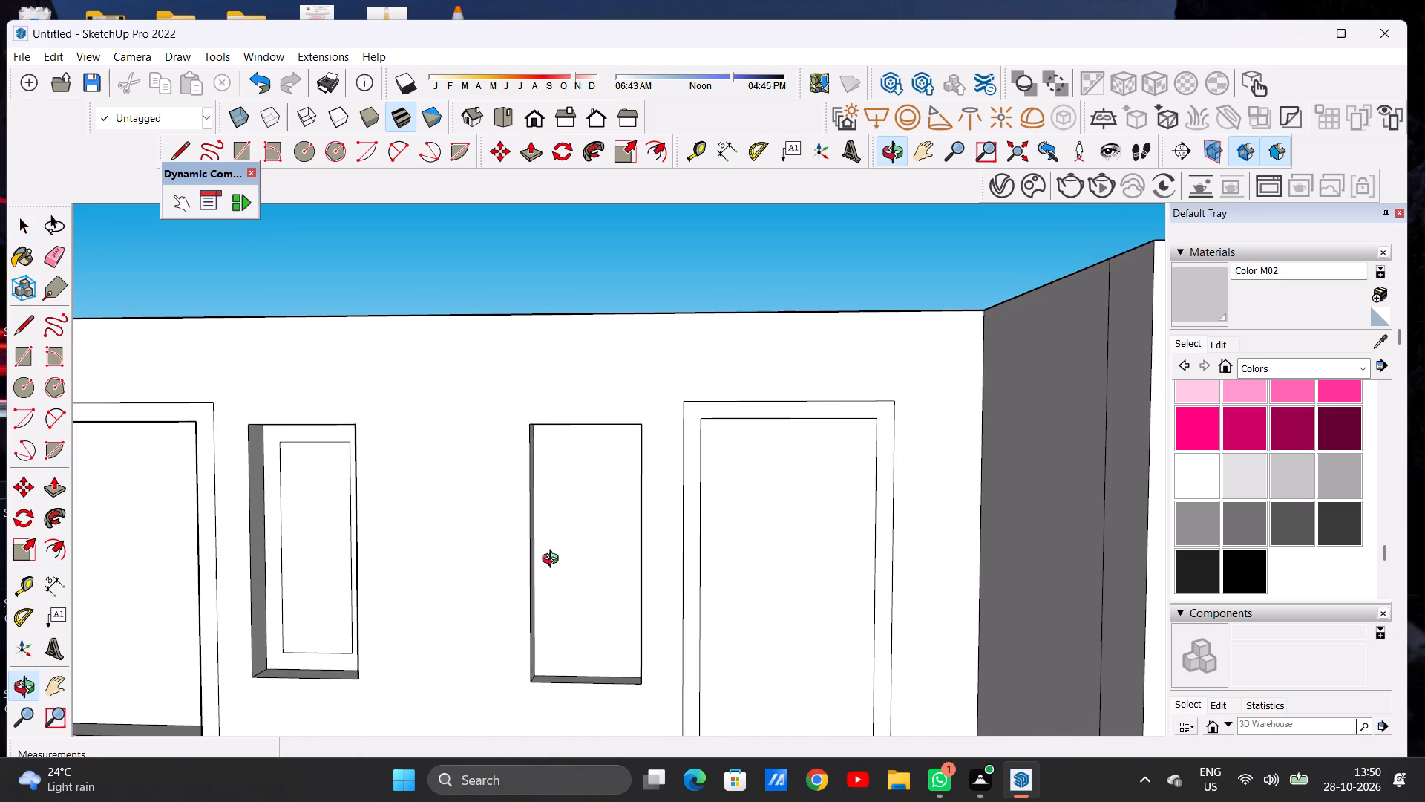
type("OF")
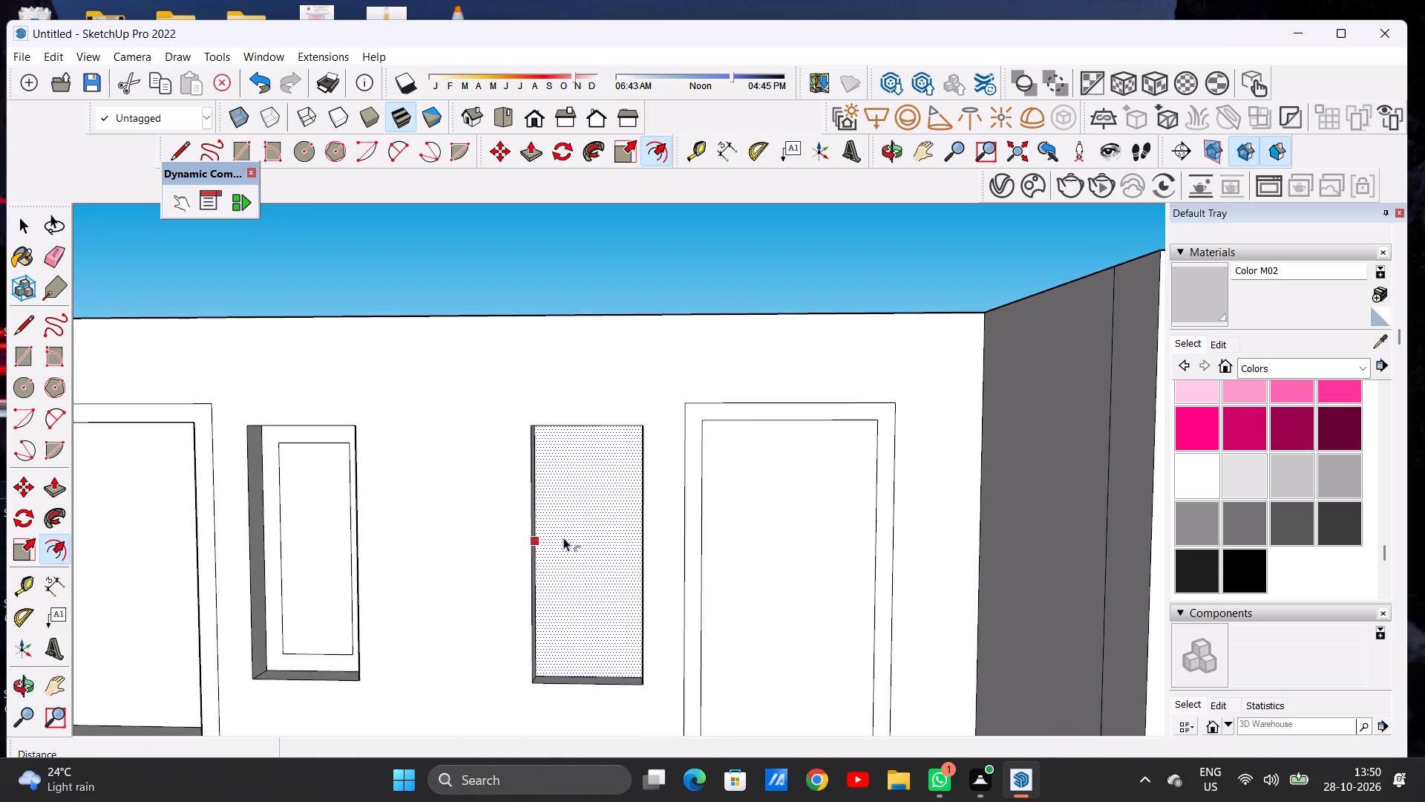
left_click(578, 446)
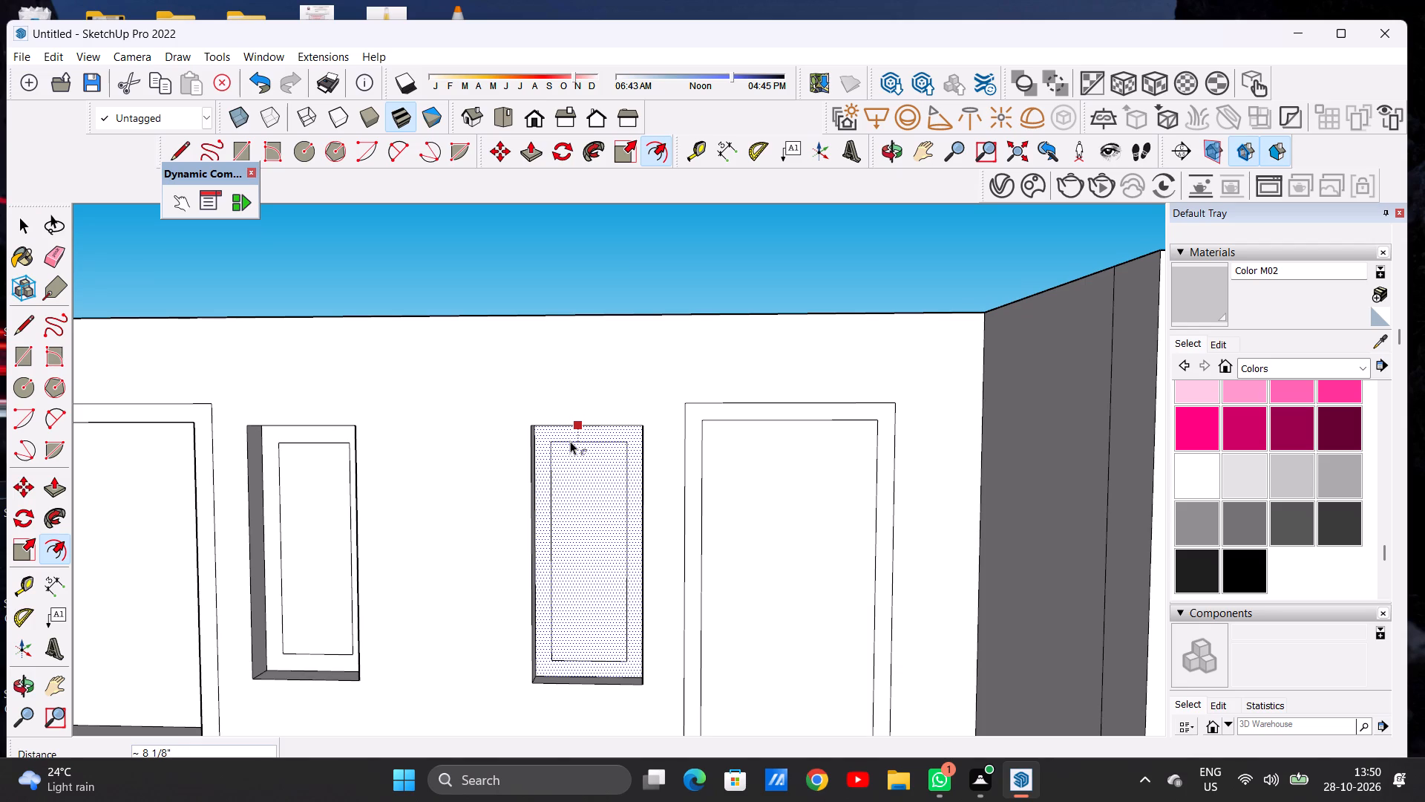
left_click(570, 441)
key("space")
Push the inner panel of the second door back into the partition by about 1' 9".
scroll(544, 521, "down", 5)
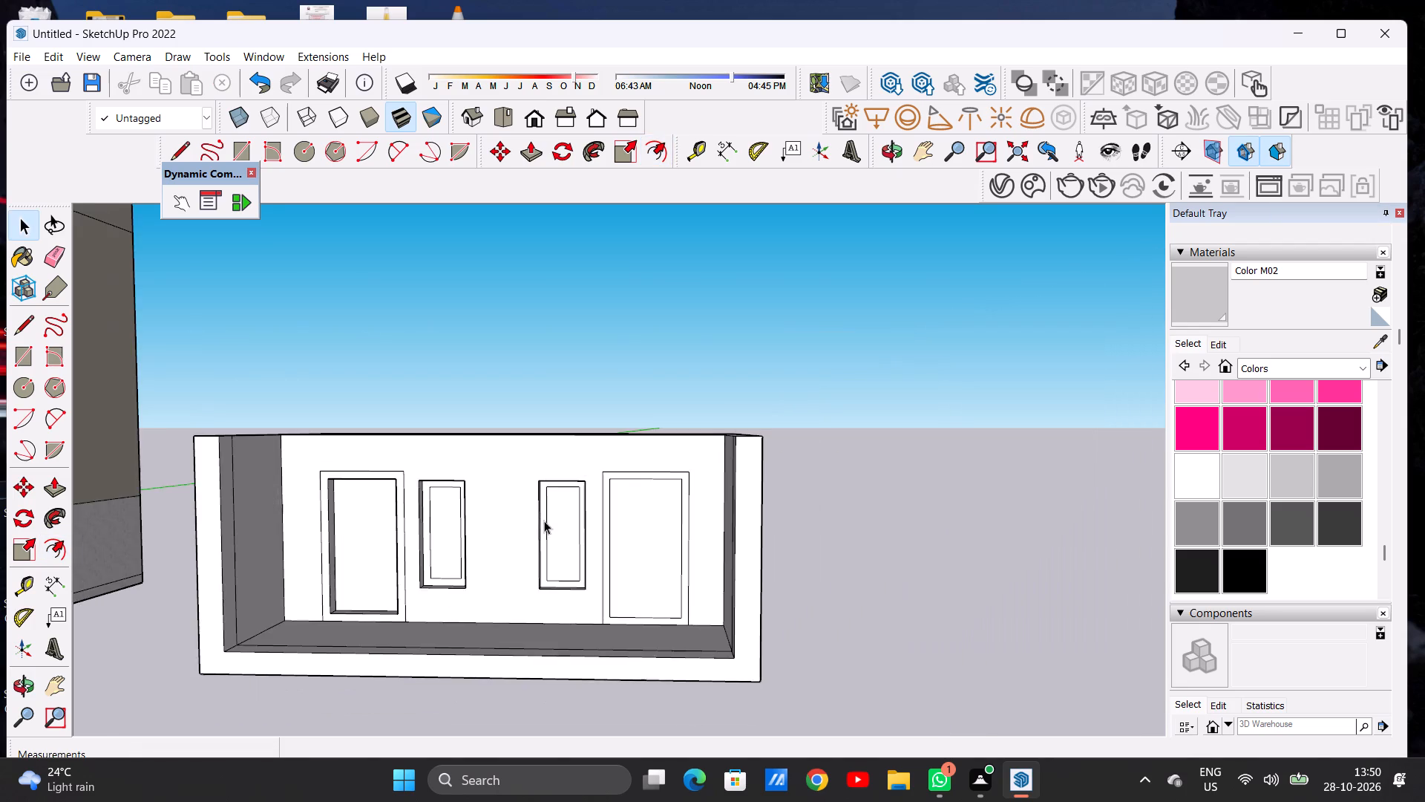
scroll(544, 521, "down", 8)
scroll(594, 506, "up", 6)
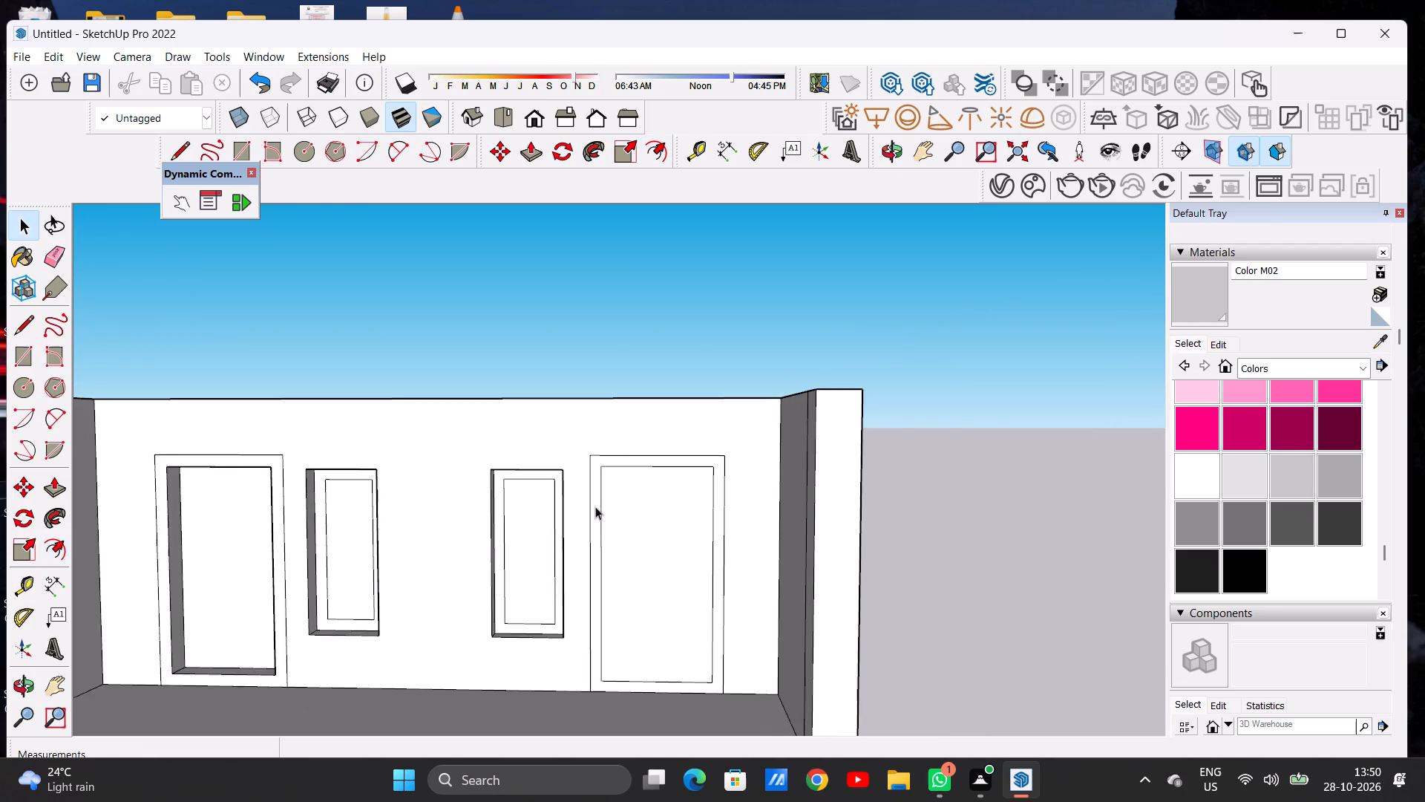
scroll(630, 501, "up", 3)
scroll(622, 503, "down", 4)
key("p")
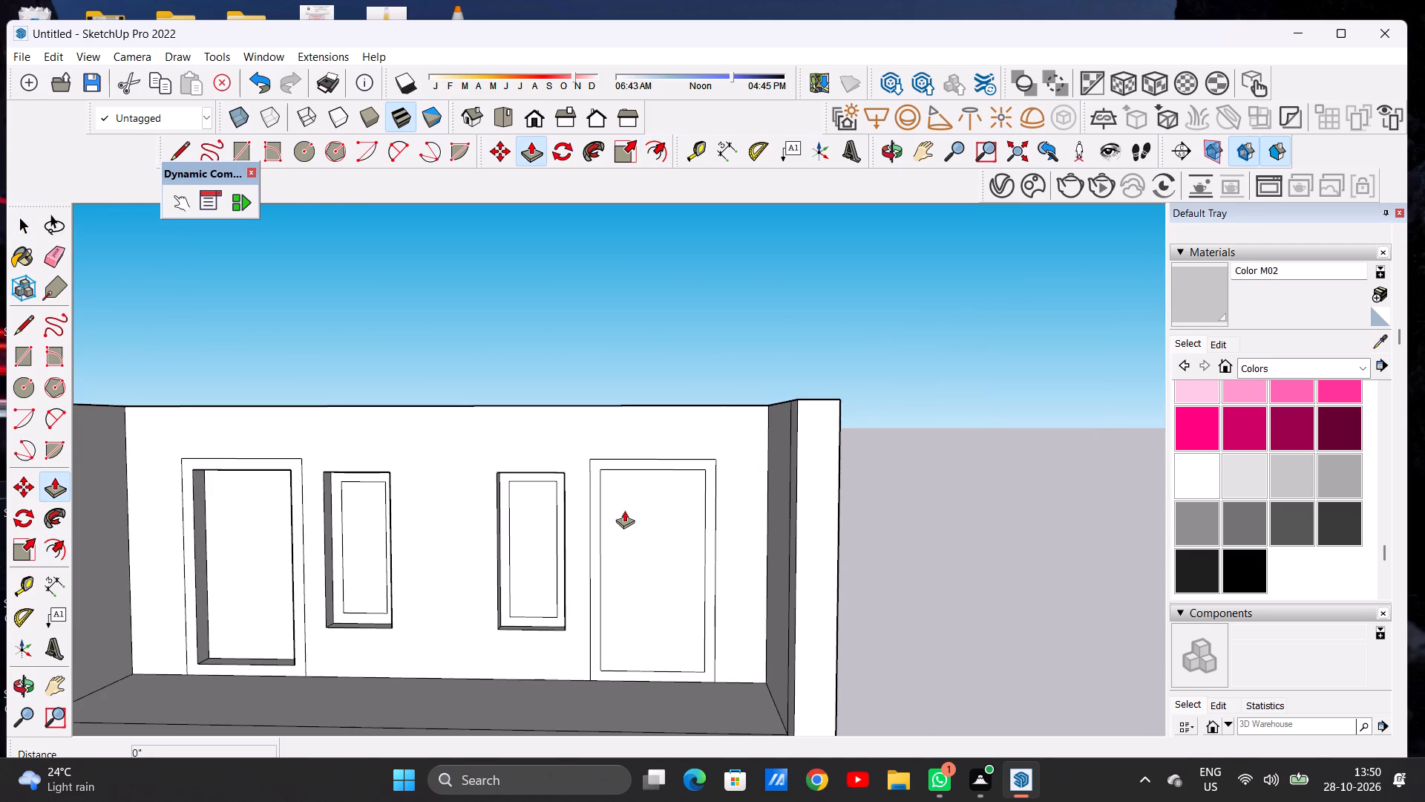
left_click(631, 559)
middle_click_drag(635, 555, 594, 627)
scroll(606, 581, "up", 7)
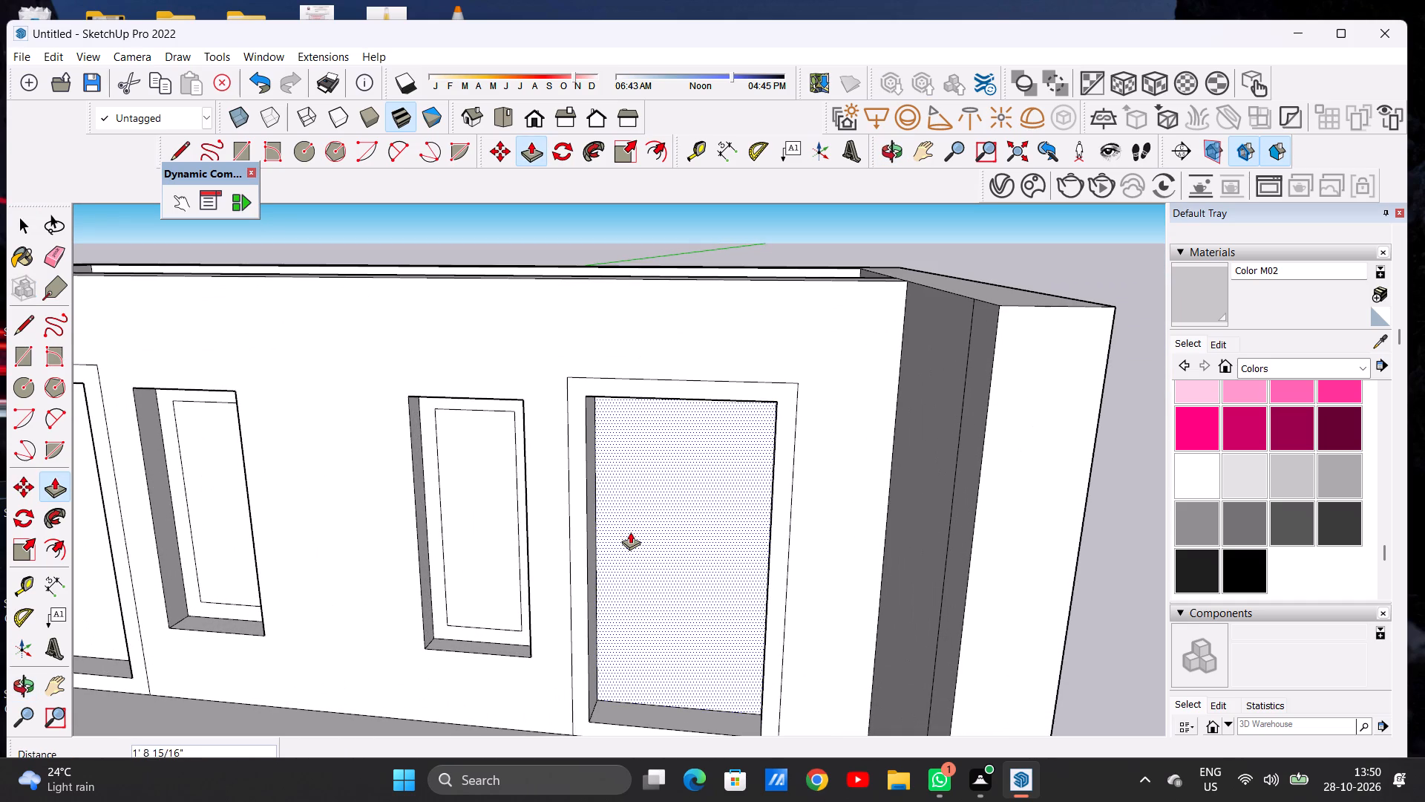
left_click(630, 532)
key("space")
Examine the recessed doors and windows on the partition from the open front of the structure.
scroll(658, 548, "down", 8)
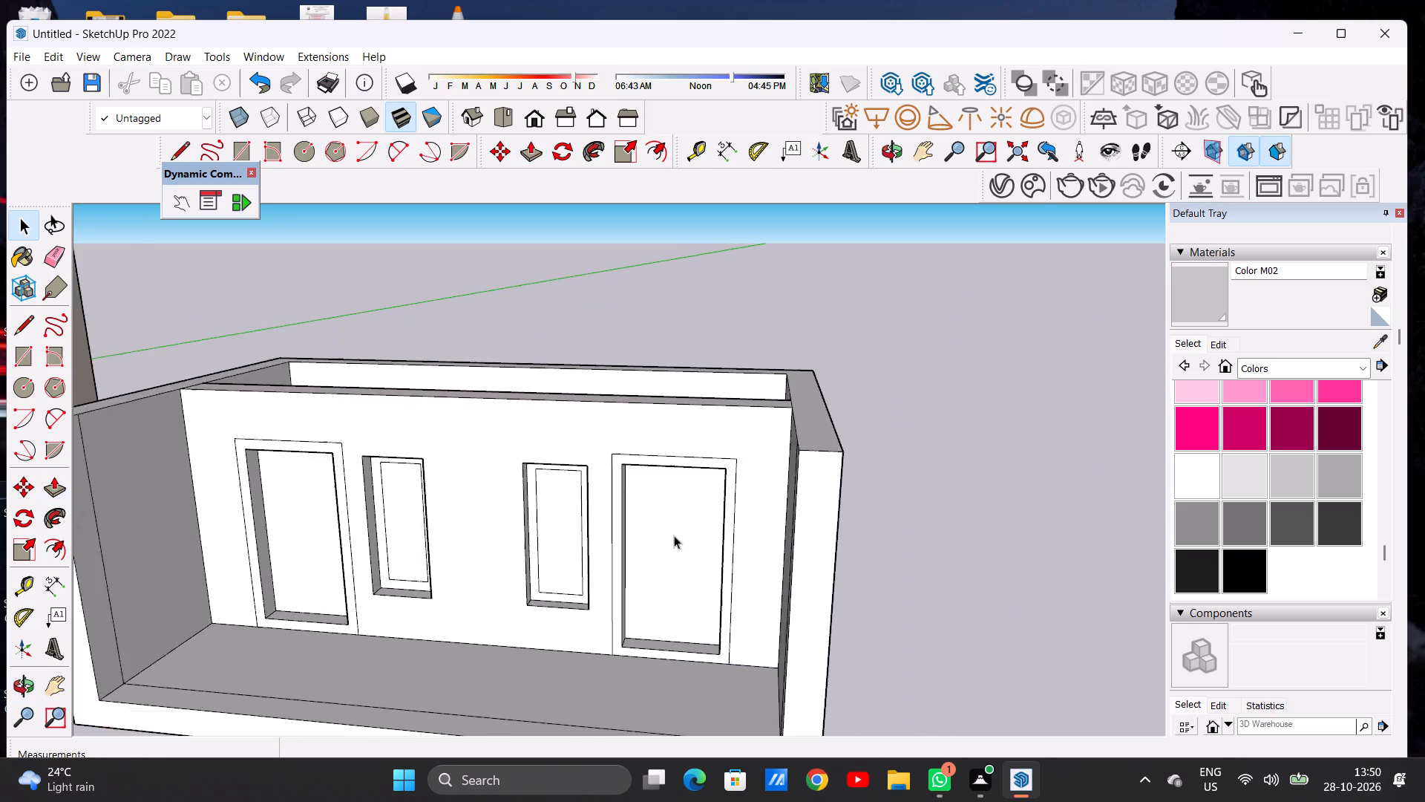
scroll(674, 535, "down", 2)
middle_click_drag(541, 560, 589, 507)
scroll(596, 526, "down", 2)
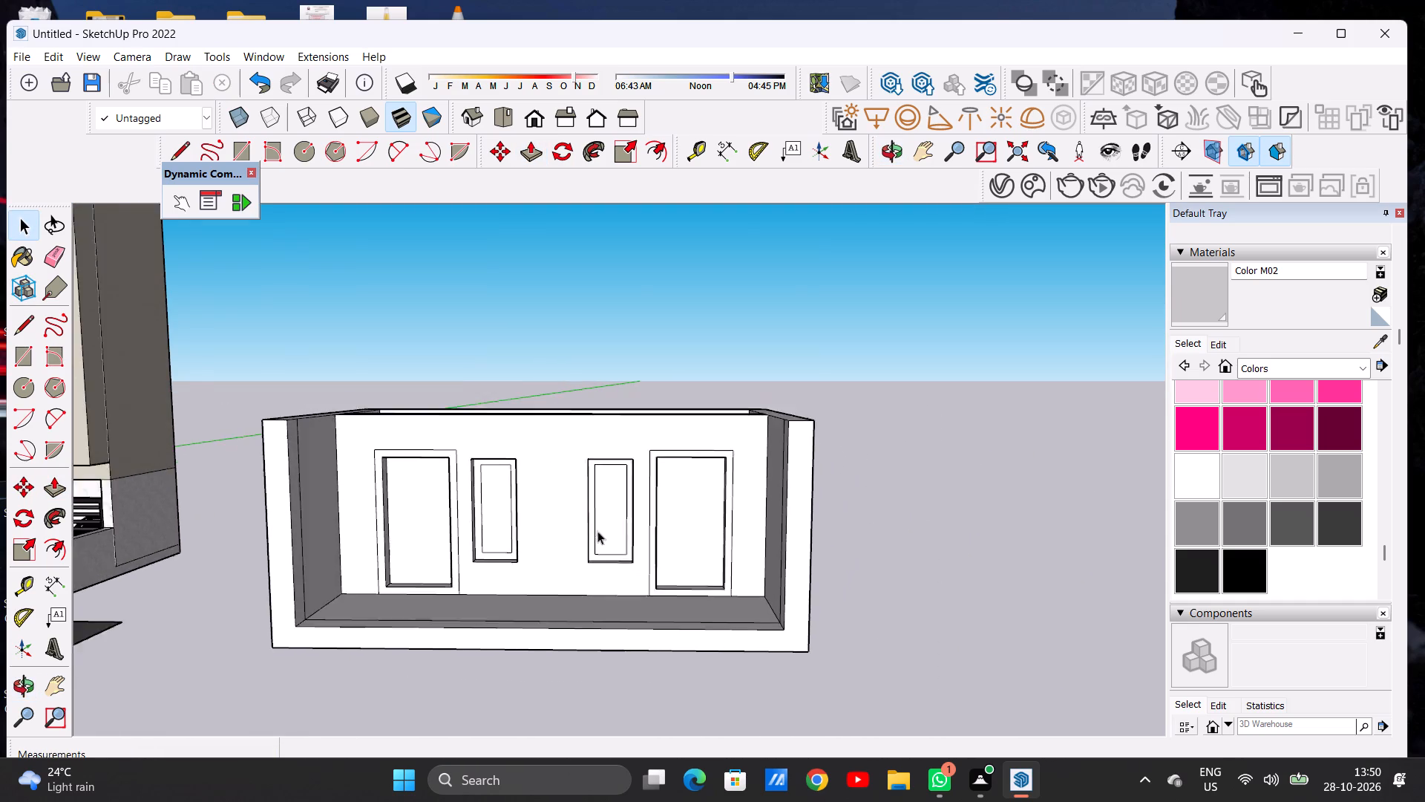
scroll(597, 531, "down", 1)
scroll(546, 518, "up", 6)
middle_click_drag(525, 537, 517, 512)
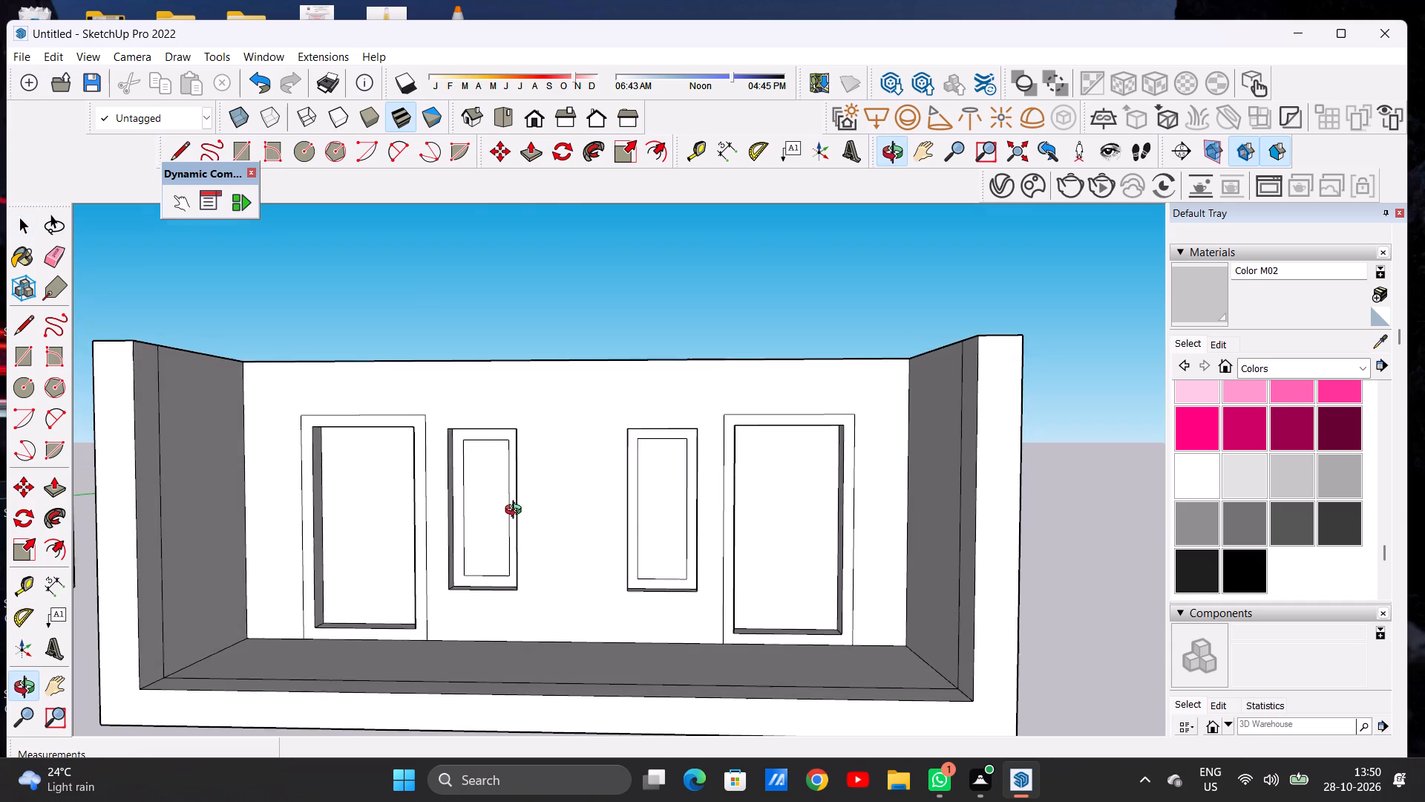
middle_click_drag(517, 512, 540, 512)
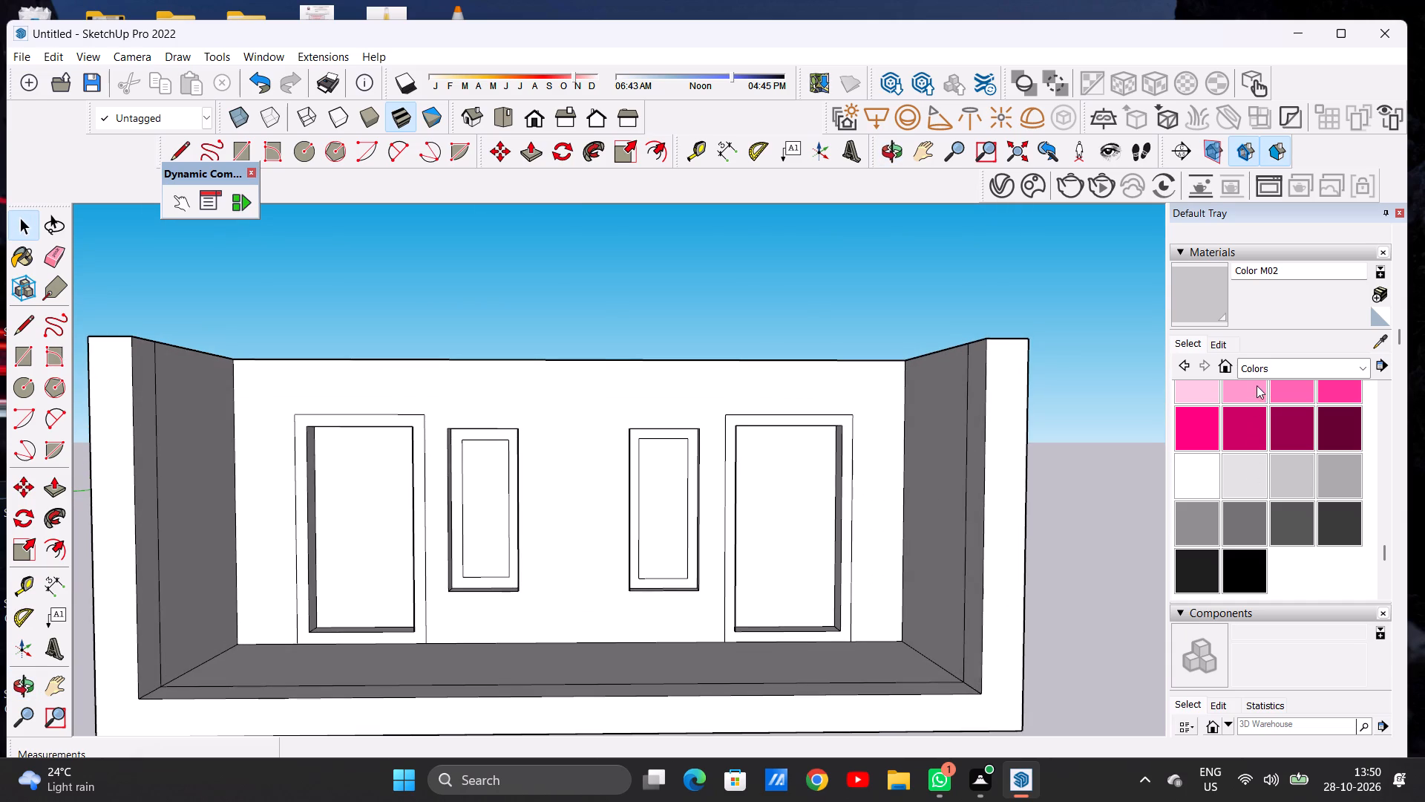
Paint the frames of both doors on the partition with Wood Veneer 01 from the Wood materials.
left_click(1245, 368)
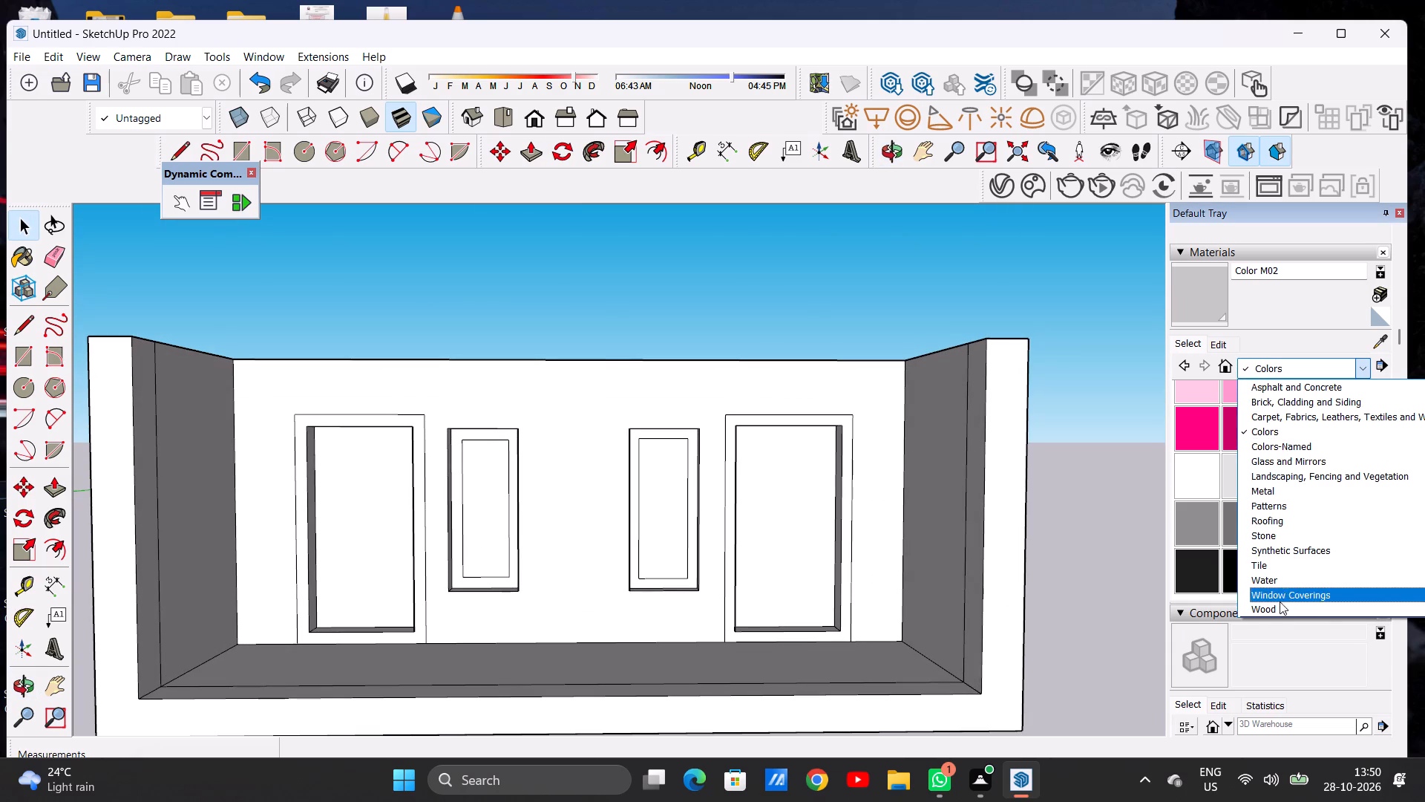
left_click(1269, 602)
left_click(1282, 504)
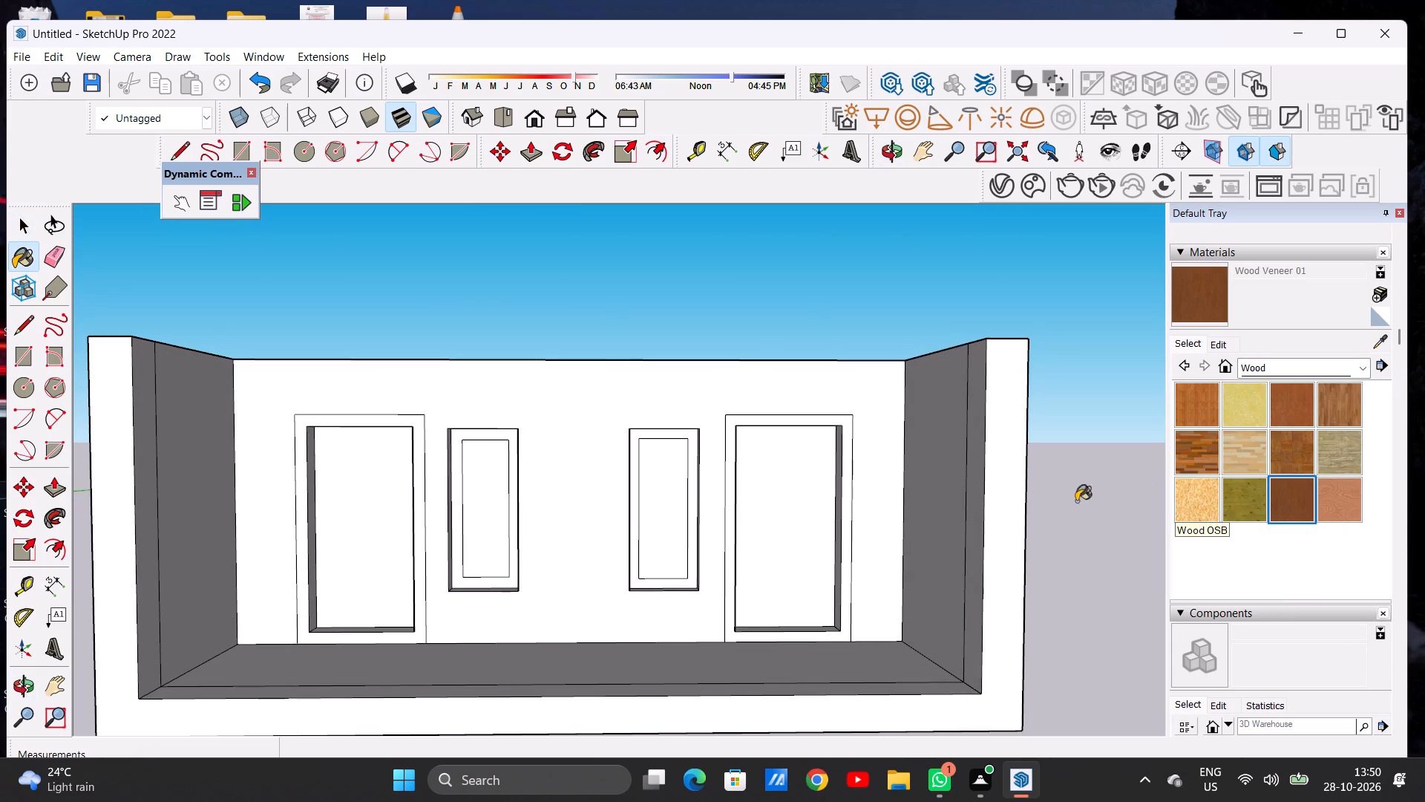
left_click(301, 498)
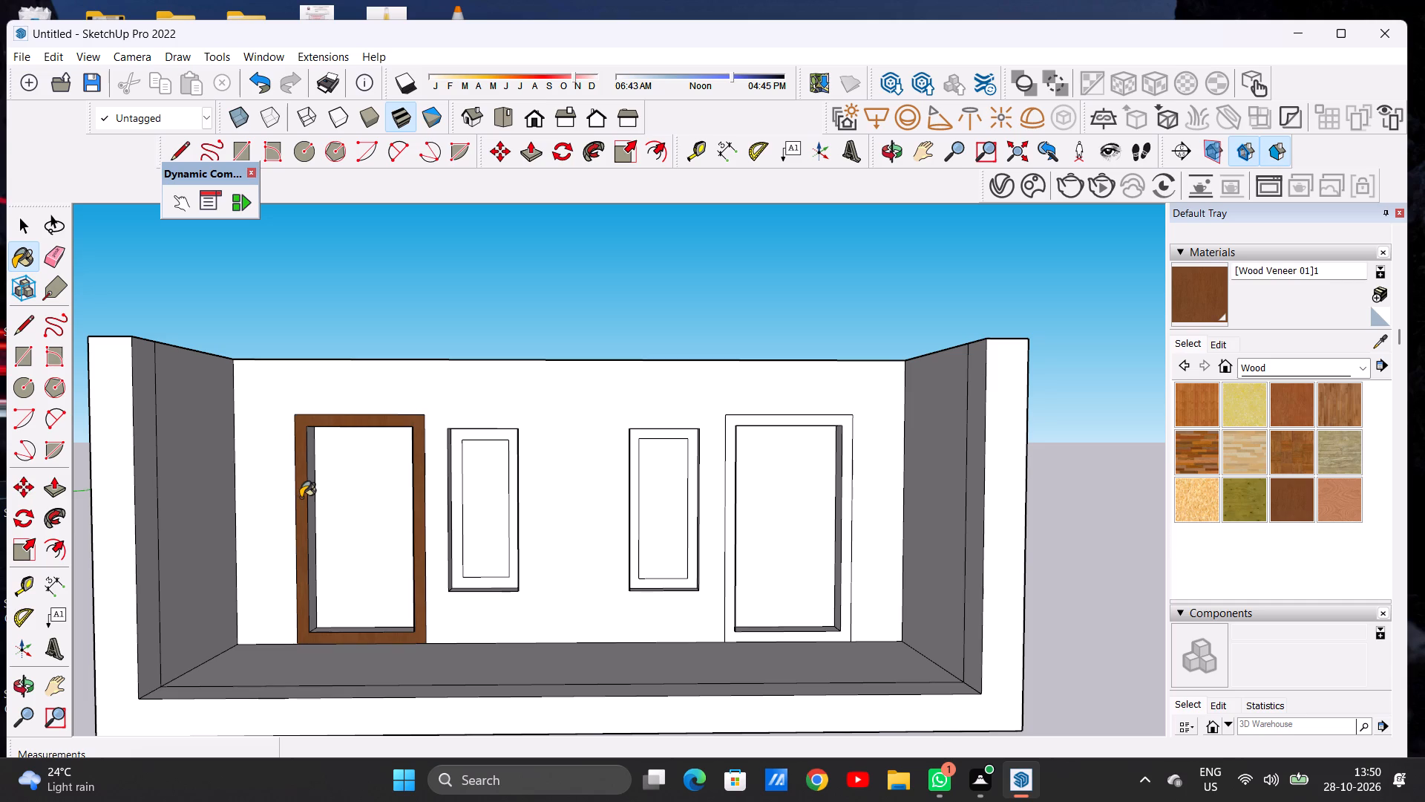
left_click(730, 495)
Paint the frames of both windows on the partition with Wood Cherry Original.
left_click(1291, 411)
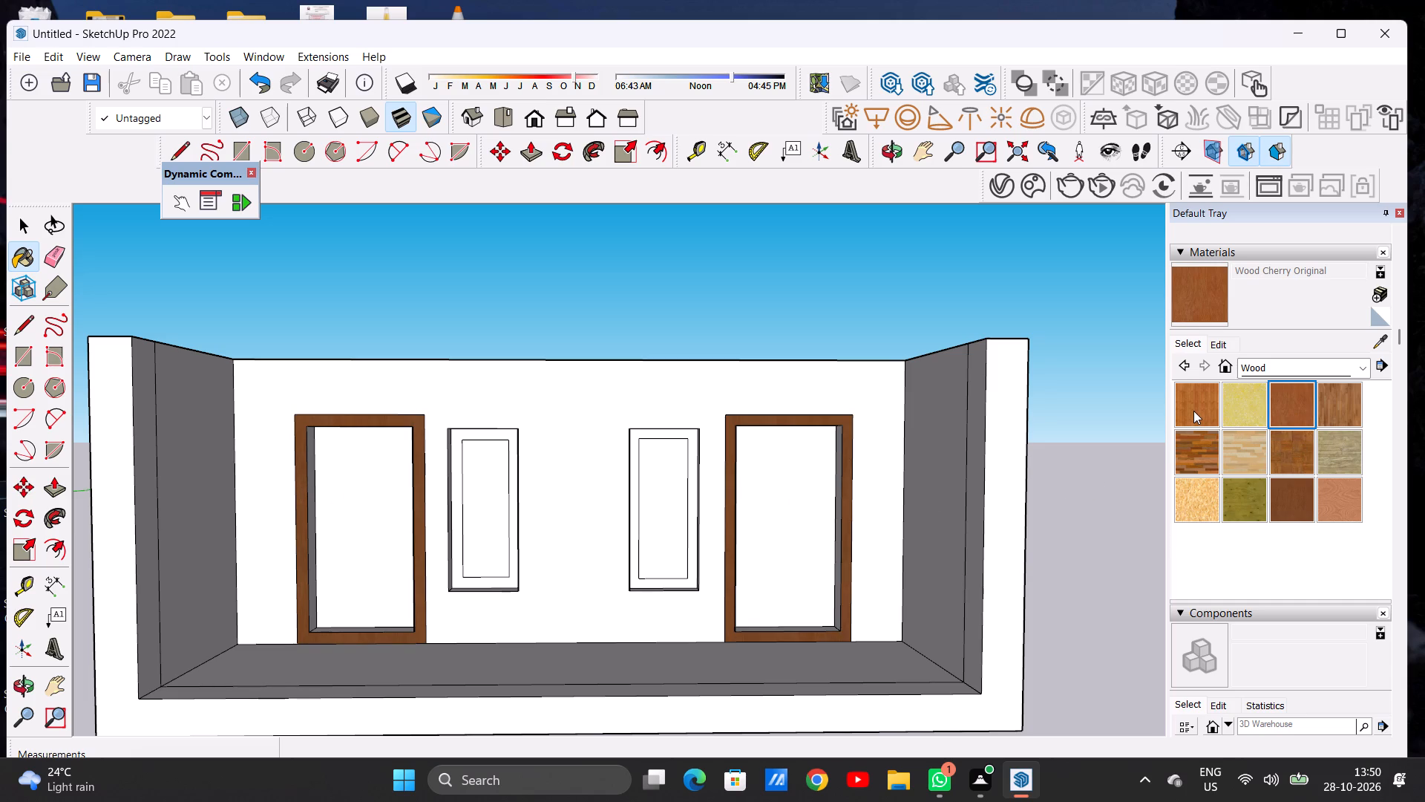
scroll(474, 524, "up", 8)
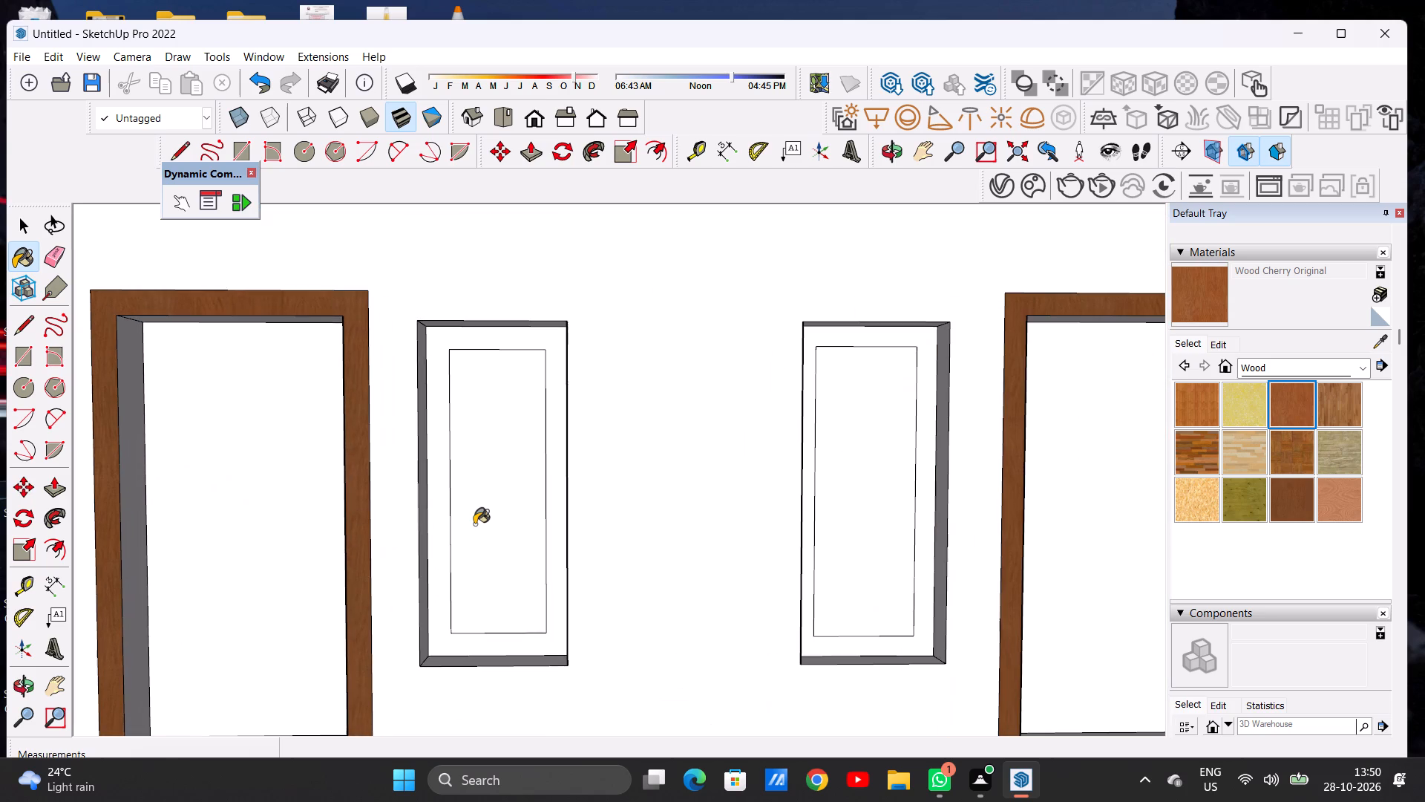
left_click(430, 525)
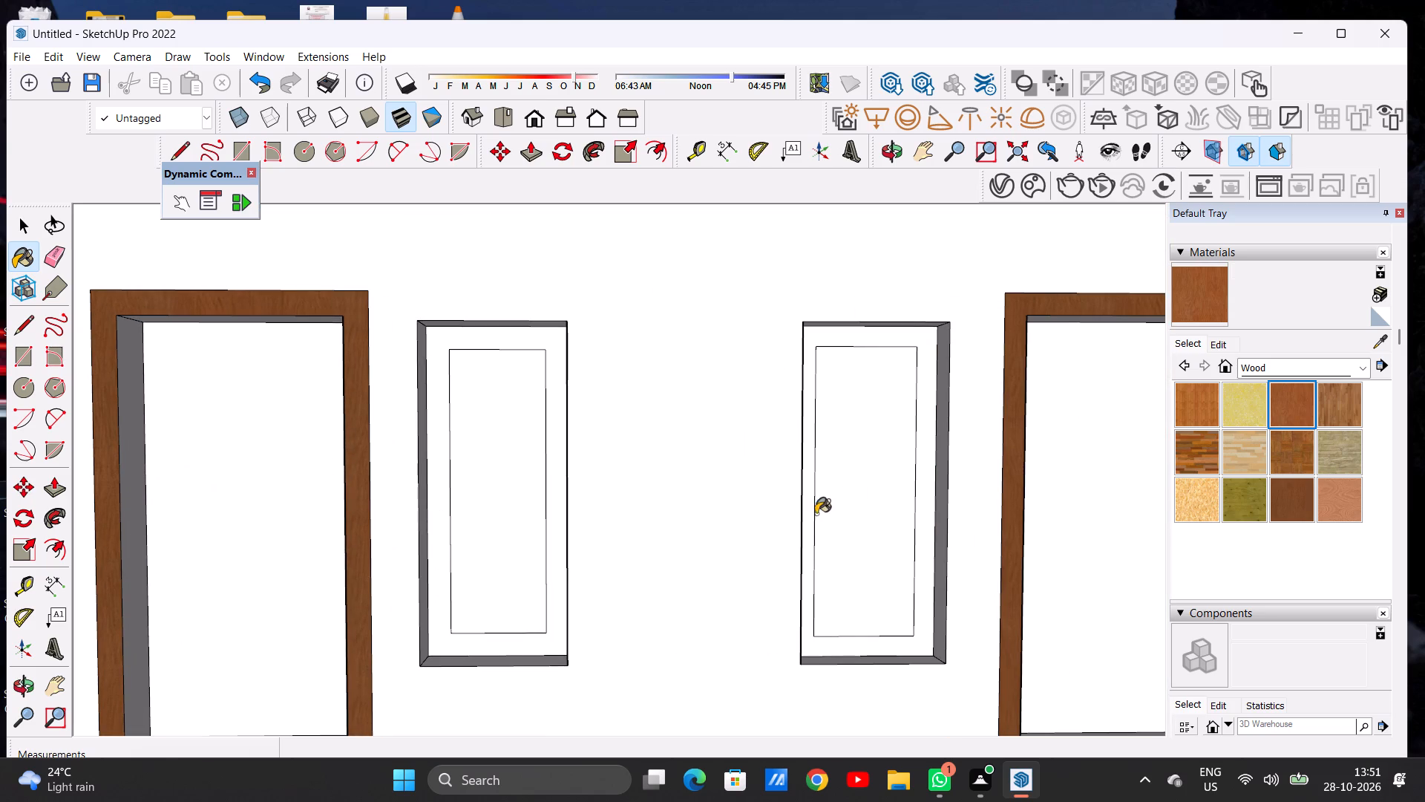
left_click(808, 522)
Paint the first window's sill and its recess side nearest the first door with Quartz Light Brown from the Synthetic Surfaces materials.
scroll(764, 527, "down", 5)
middle_click_drag(744, 525, 712, 518)
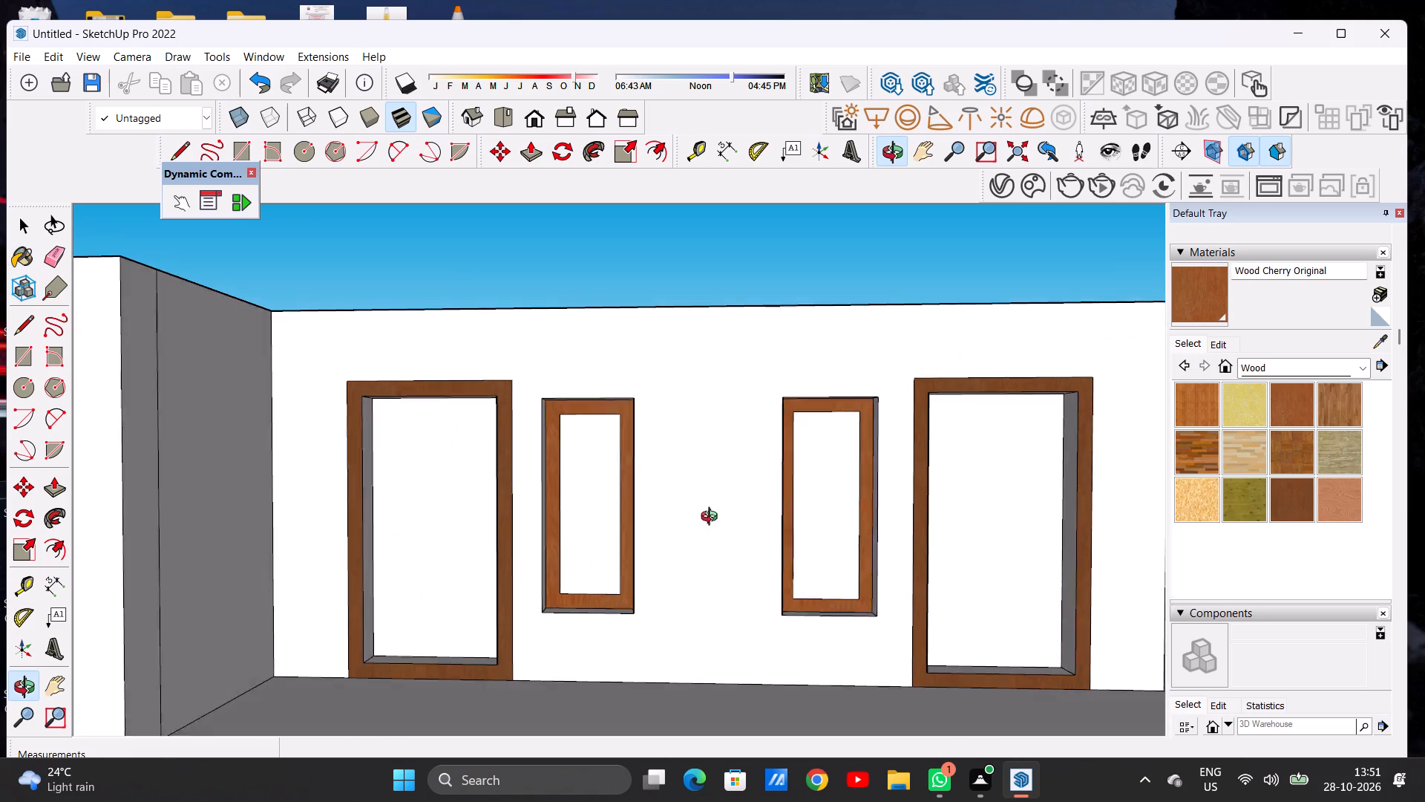
middle_click_drag(712, 518, 724, 521)
scroll(654, 526, "down", 5)
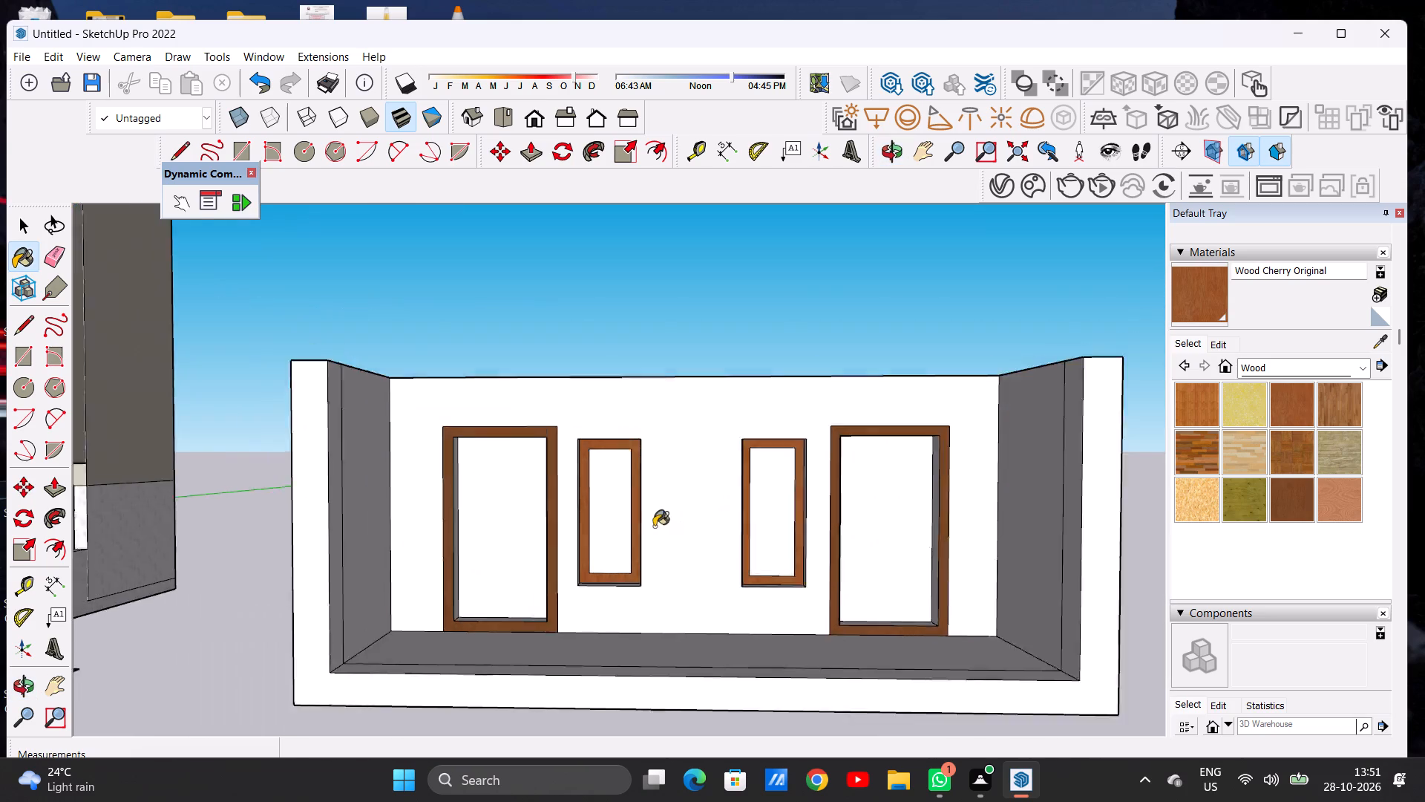
scroll(654, 526, "down", 2)
middle_click_drag(628, 523, 543, 562)
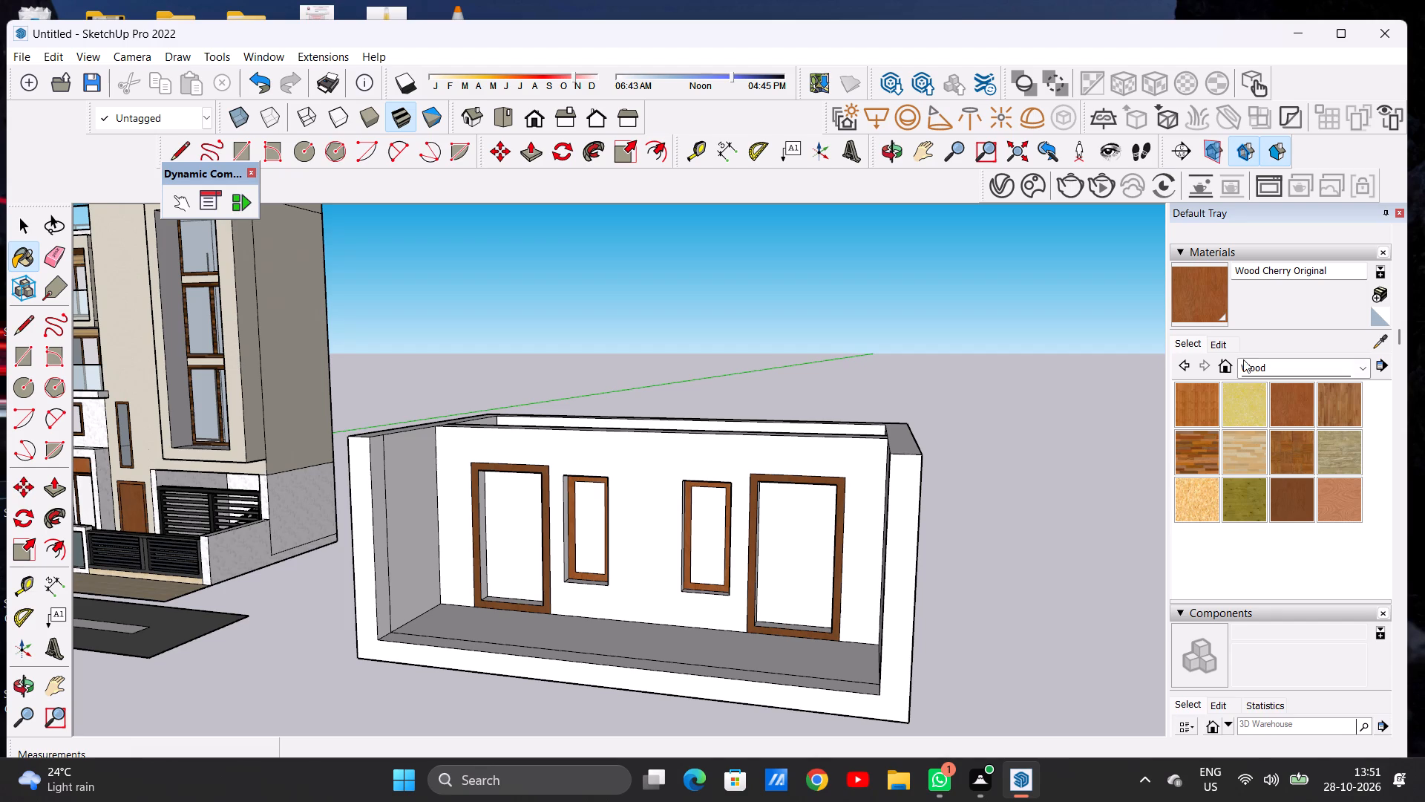
left_click(1248, 366)
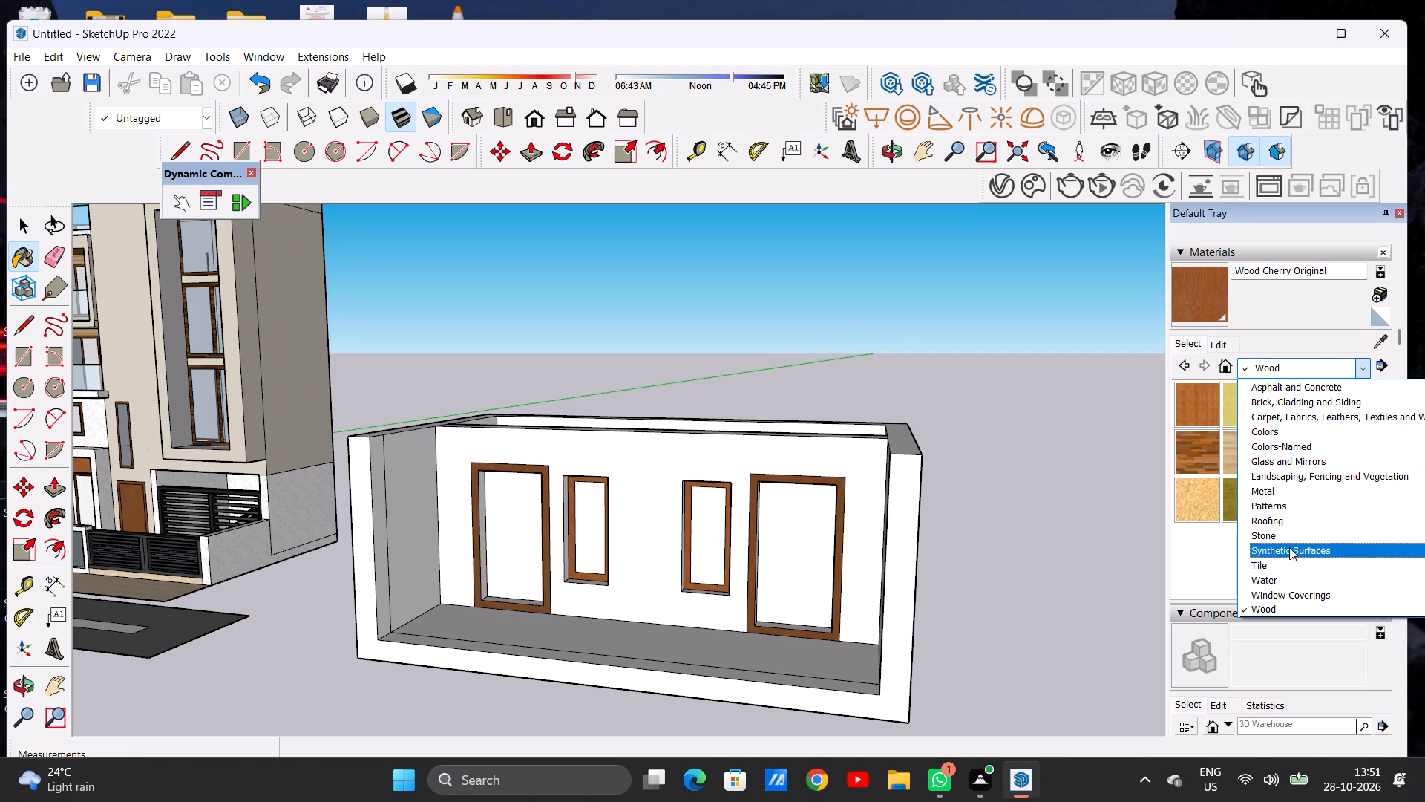
left_click(1289, 547)
left_click(1287, 452)
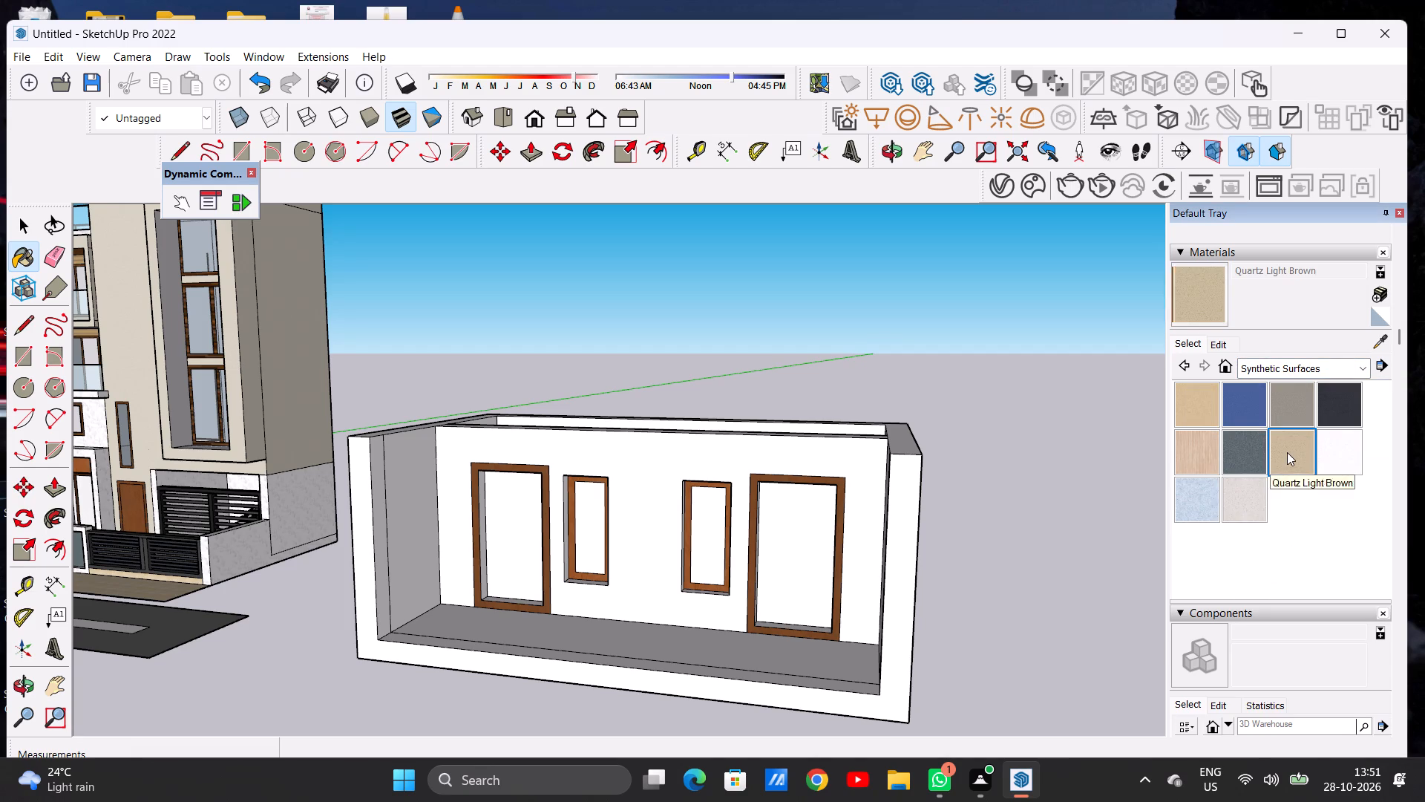
scroll(564, 591, "up", 17)
scroll(602, 528, "down", 1)
scroll(602, 529, "up", 2)
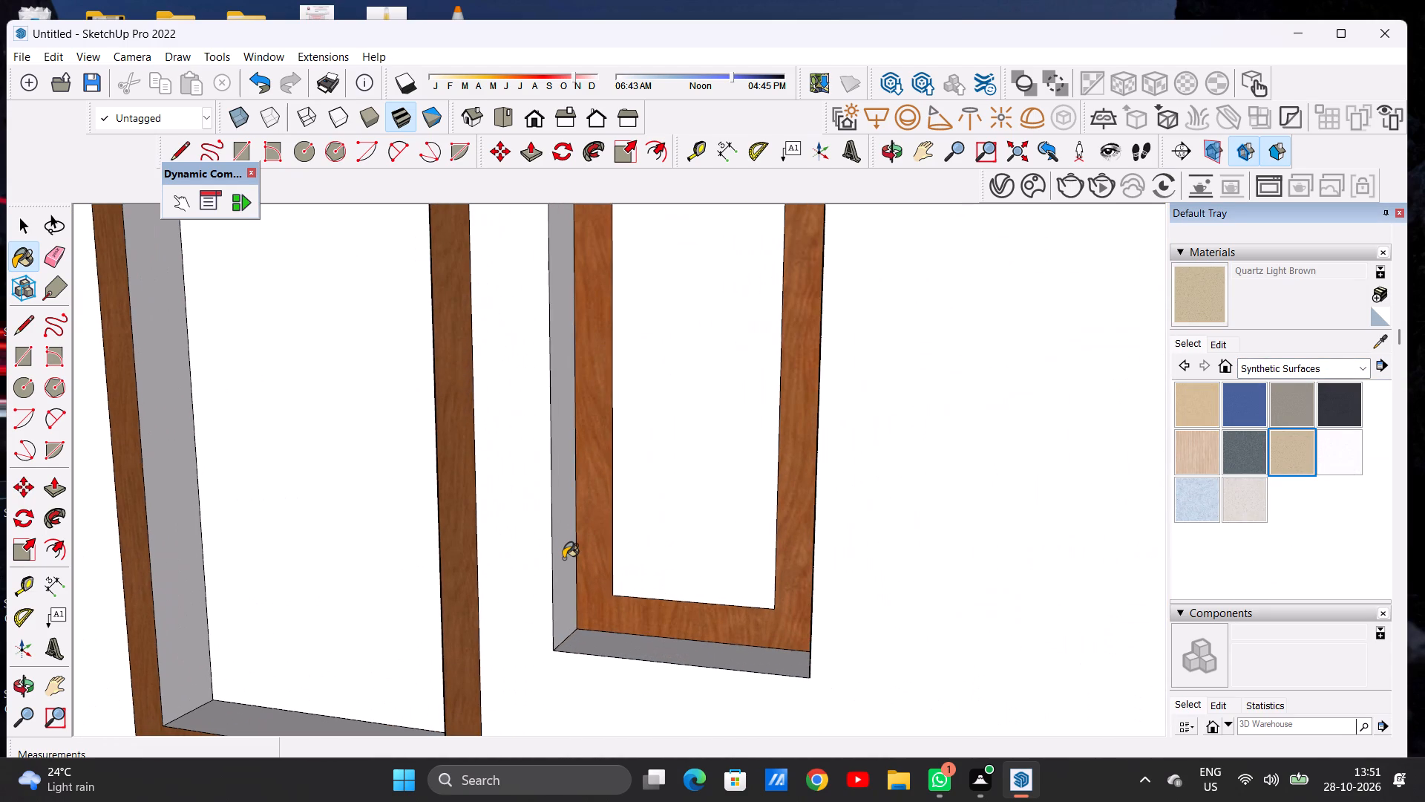
left_click(564, 559)
left_click(607, 644)
Paint the top and the remaining side of the first window's recess with Quartz Light Brown.
scroll(623, 633, "down", 4)
scroll(623, 633, "up", 1)
scroll(623, 633, "down", 4)
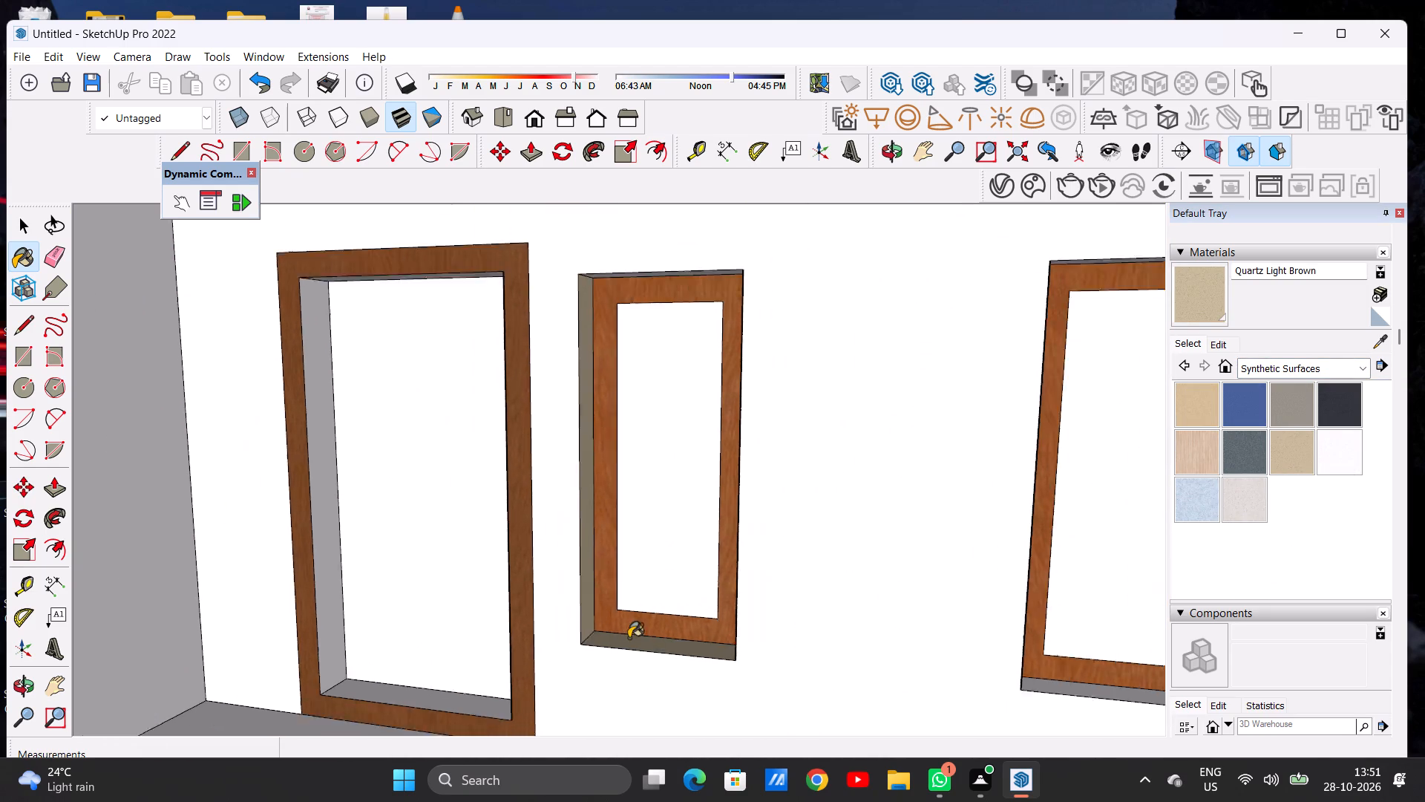
scroll(622, 621, "down", 4)
middle_click_drag(592, 624, 738, 548)
scroll(852, 343, "up", 15)
left_click(833, 294)
left_click(891, 346)
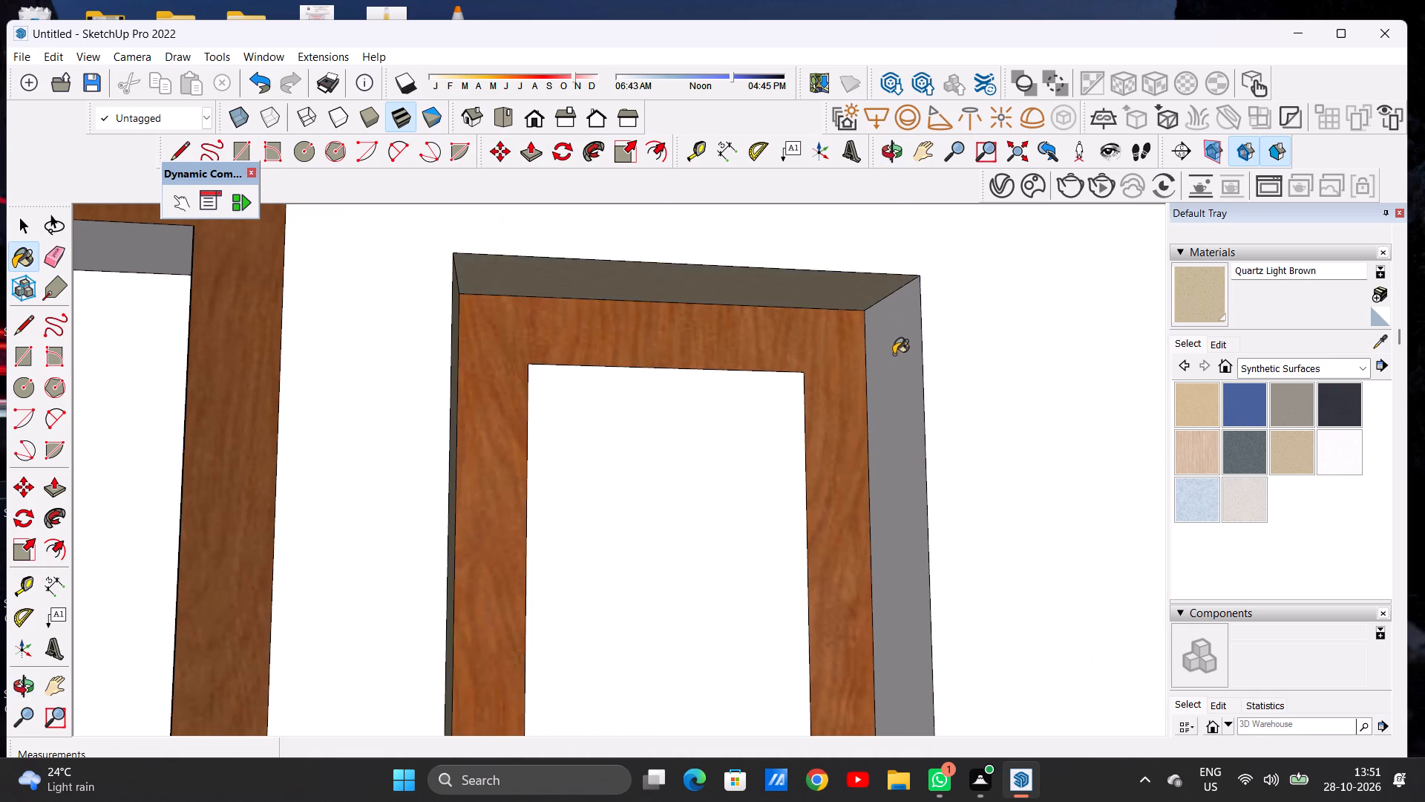
Paint the top and both sides of the second window's recess with Quartz Light Brown.
scroll(651, 385, "down", 19)
scroll(783, 401, "up", 15)
middle_click_drag(762, 423, 777, 394)
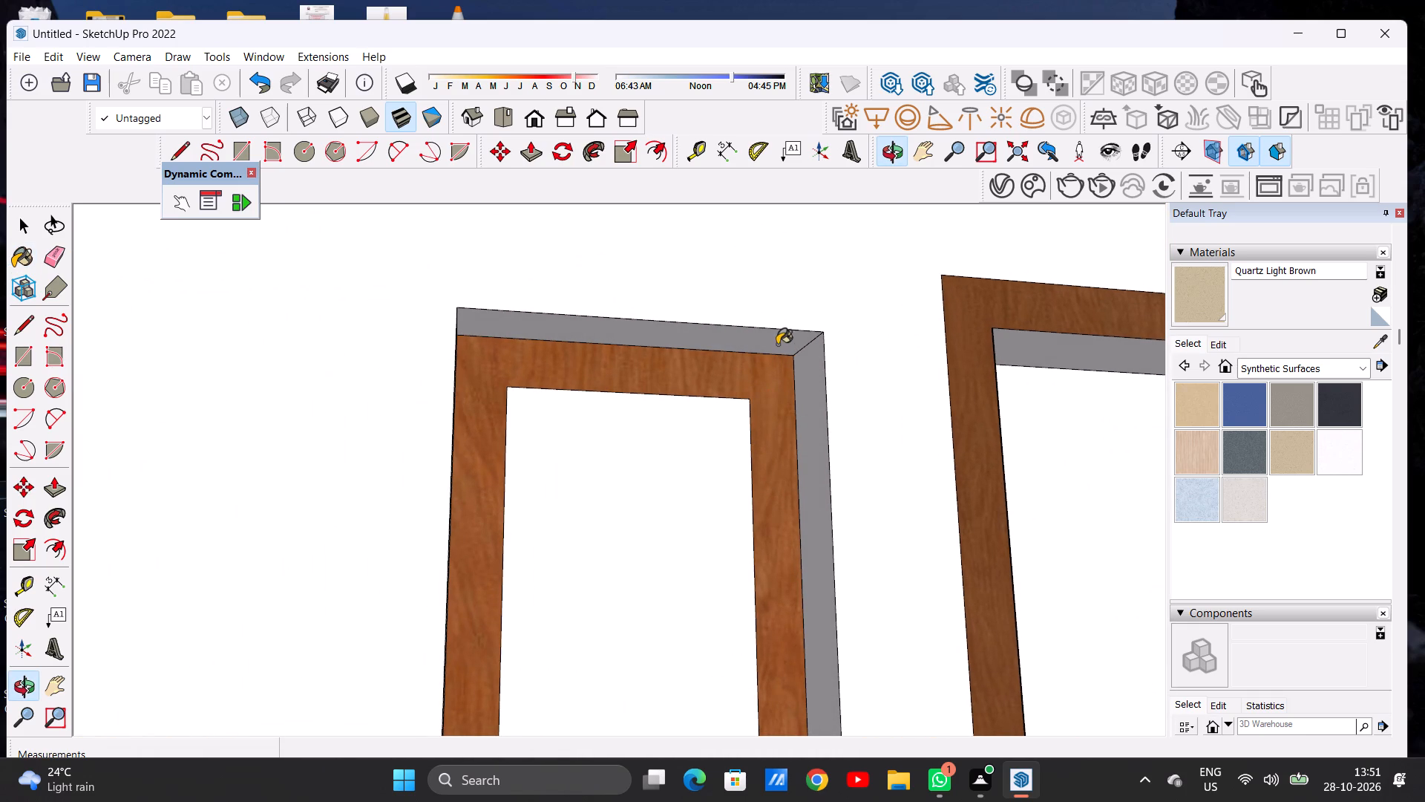
left_click(777, 345)
left_click(816, 380)
scroll(717, 371, "down", 7)
middle_click_drag(695, 391, 540, 427)
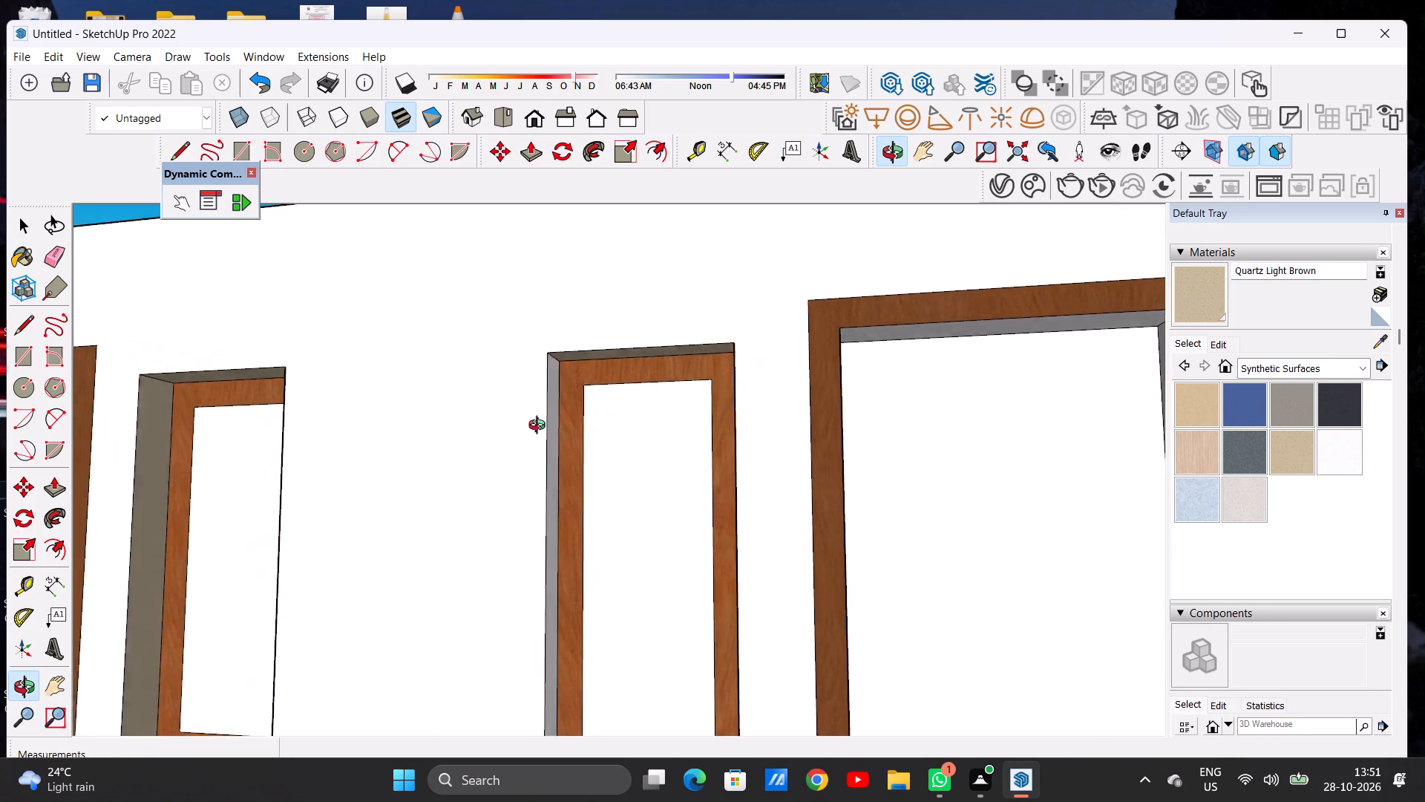
middle_click_drag(540, 427, 509, 470)
scroll(543, 462, "up", 6)
left_click(543, 460)
Paint the sill of the second window's recess with Quartz Light Brown.
scroll(651, 339, "down", 13)
scroll(668, 312, "up", 1)
scroll(668, 312, "down", 1)
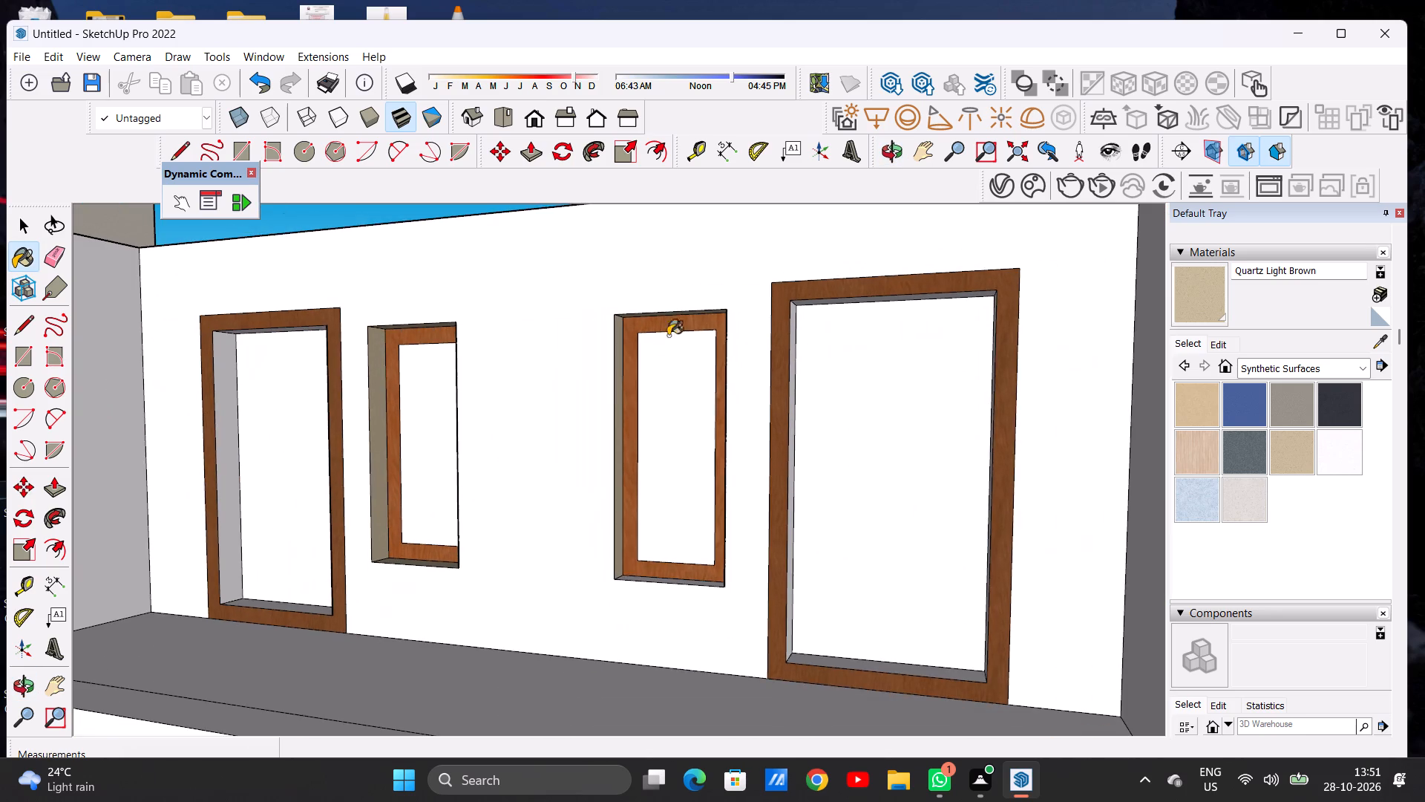
scroll(638, 599, "up", 8)
middle_click_drag(635, 572, 644, 651)
scroll(651, 601, "up", 1)
scroll(651, 599, "down", 1)
scroll(651, 599, "up", 4)
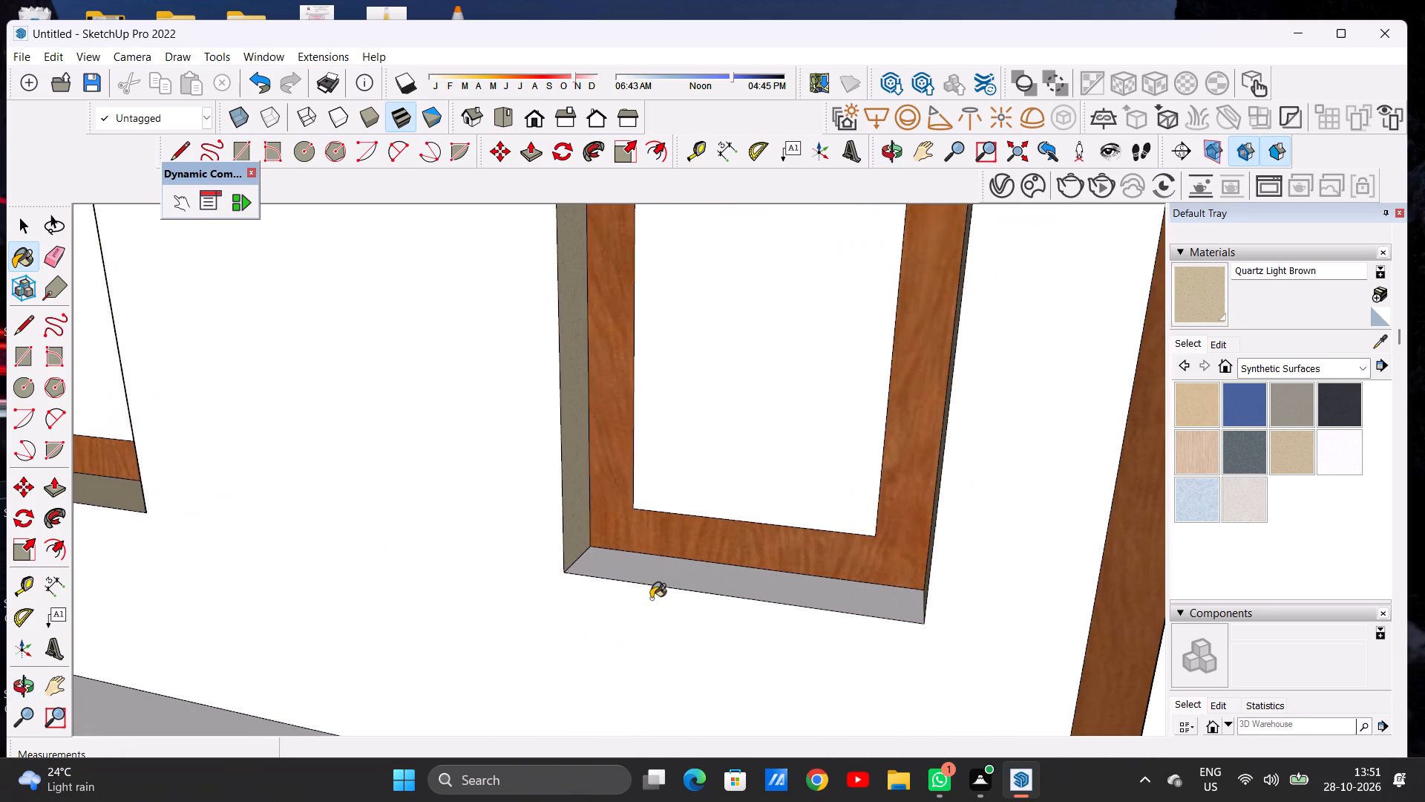
scroll(651, 599, "up", 5)
left_click(669, 563)
Paint the bottom of the second door's recess and its side nearest the second window with Formica Beige.
scroll(647, 580, "down", 12)
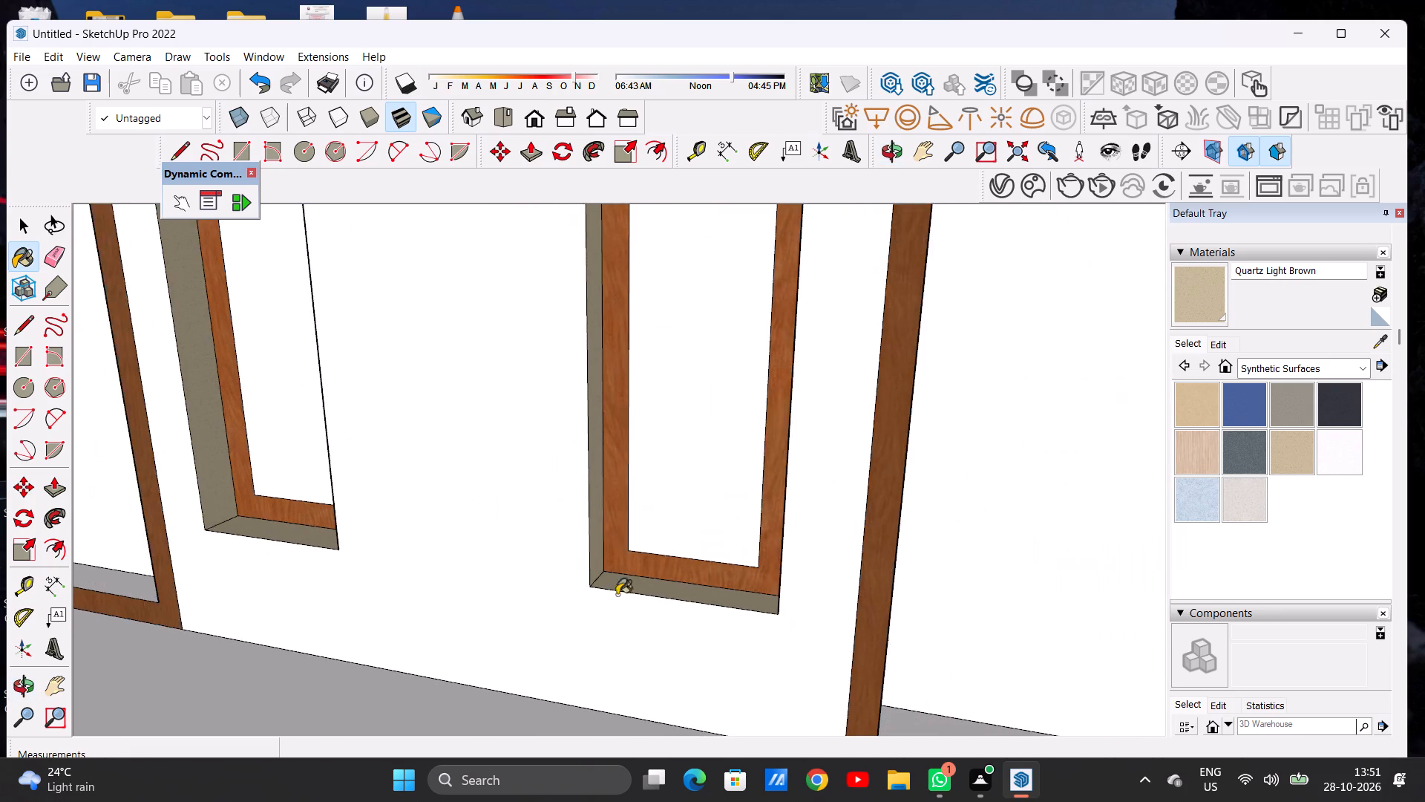
scroll(596, 578, "down", 4)
scroll(589, 578, "up", 1)
scroll(586, 578, "down", 9)
middle_click_drag(589, 607, 535, 561)
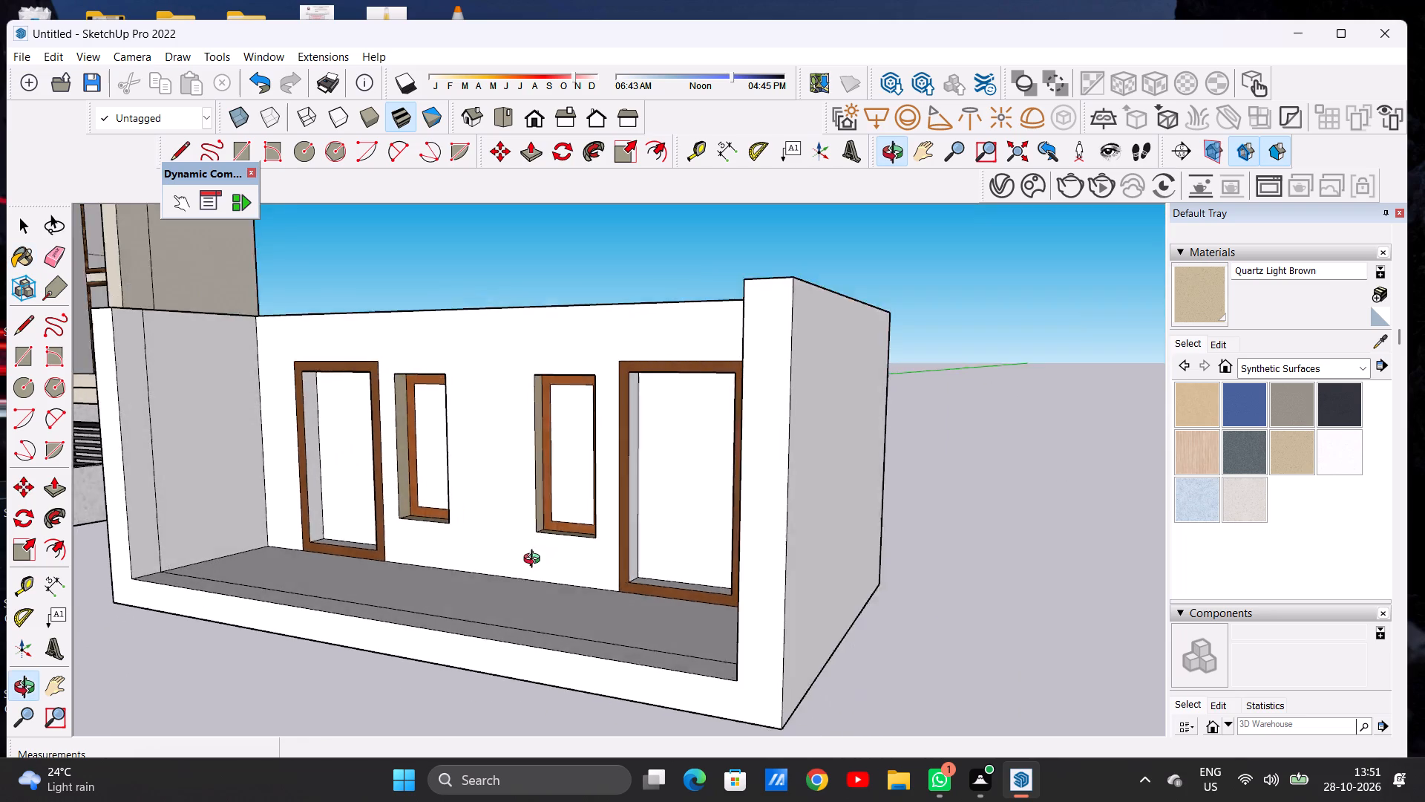
middle_click_drag(535, 561, 531, 568)
scroll(617, 541, "up", 7)
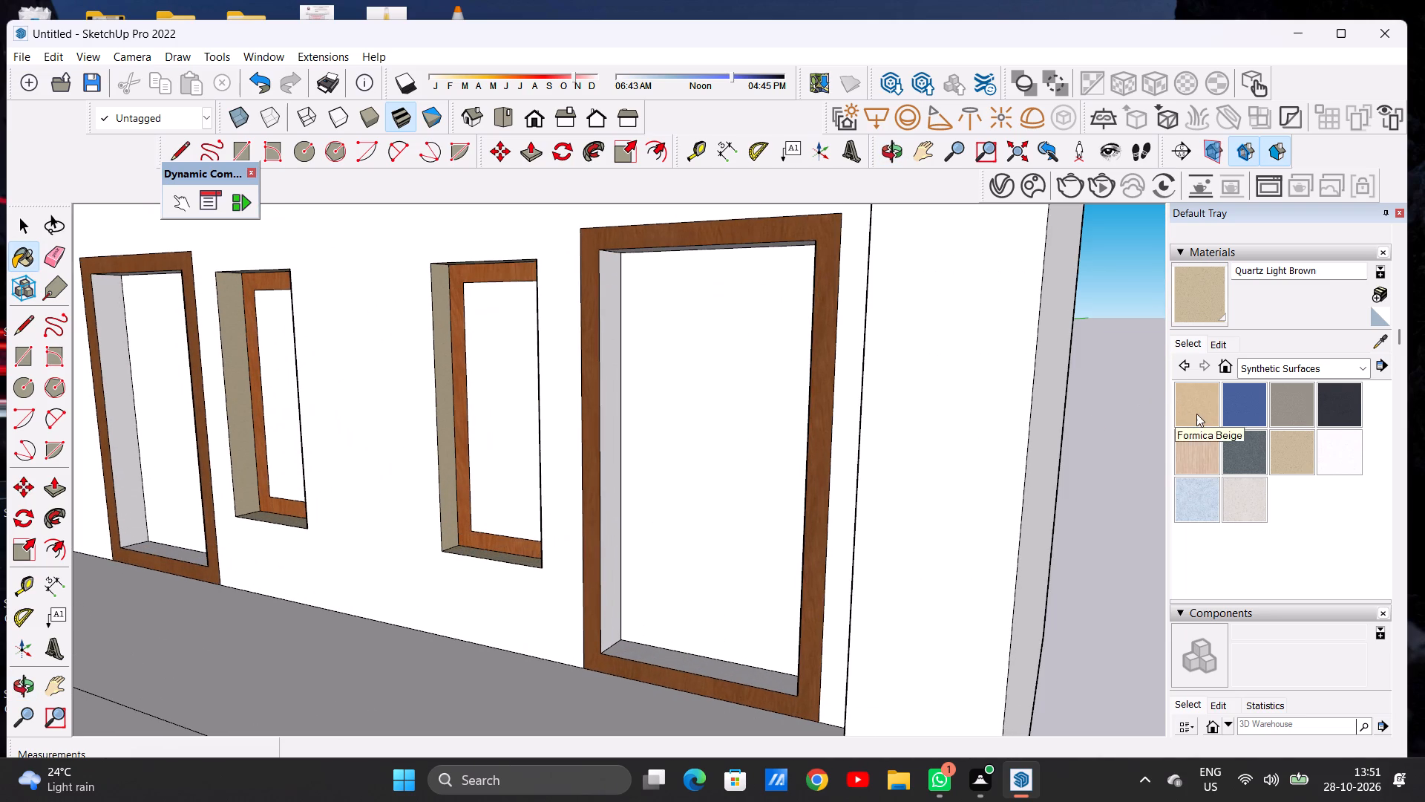
left_click(1196, 414)
scroll(624, 569, "up", 9)
left_click(599, 589)
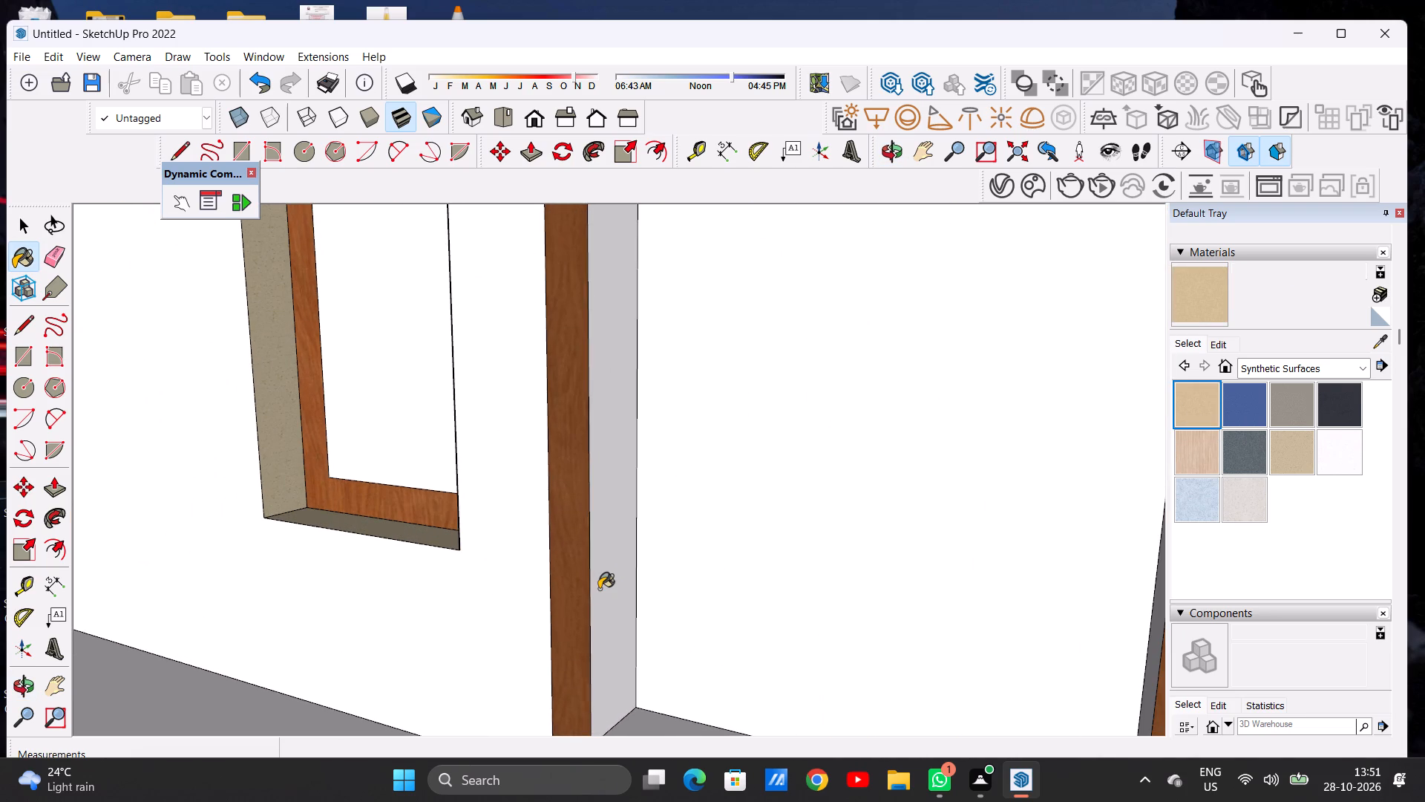
scroll(700, 549, "down", 9)
scroll(687, 611, "up", 7)
left_click(671, 645)
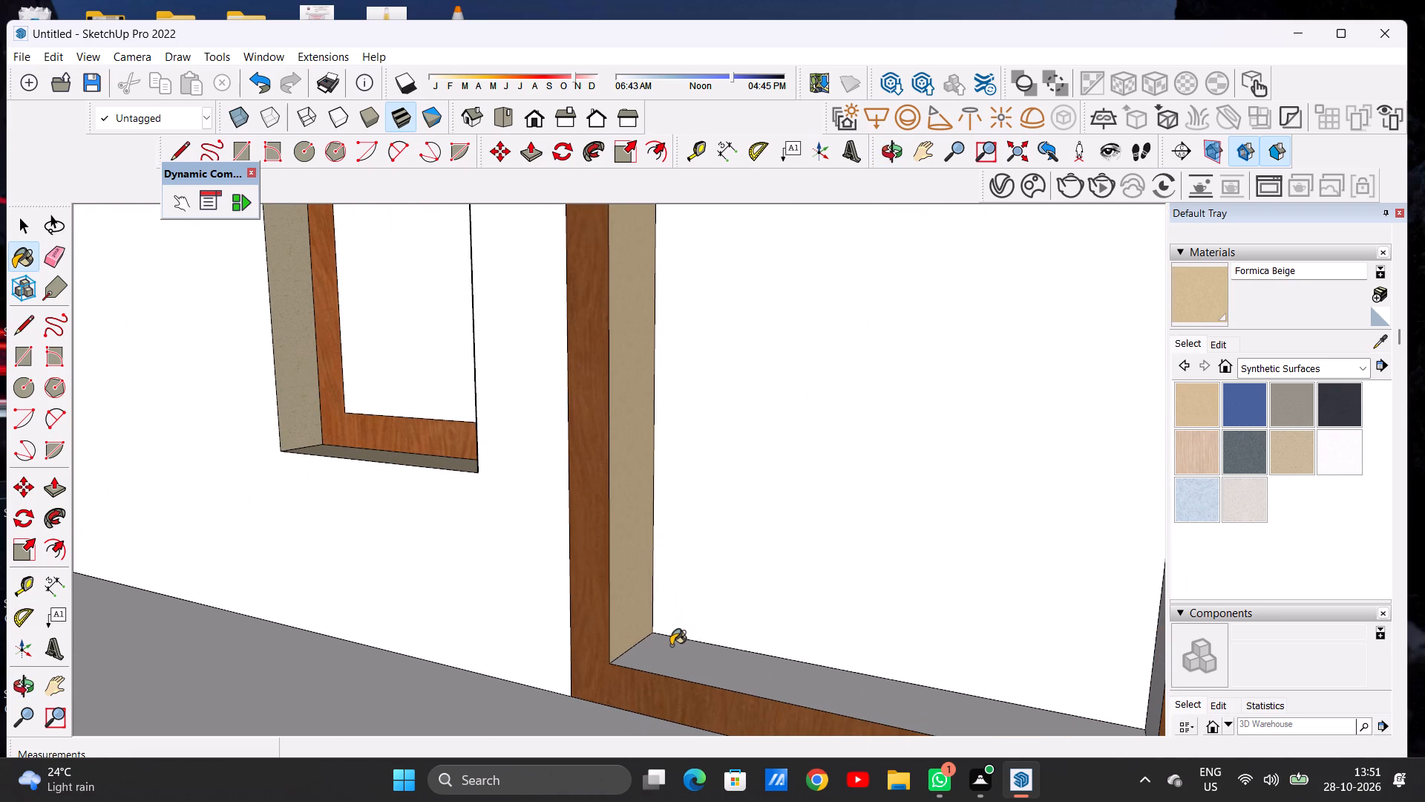
Paint the second door's remaining recess side, nearest the end wall, and its top with Formica Beige.
scroll(671, 641, "down", 12)
scroll(666, 654, "up", 1)
scroll(663, 658, "down", 7)
middle_click_drag(623, 649, 731, 619)
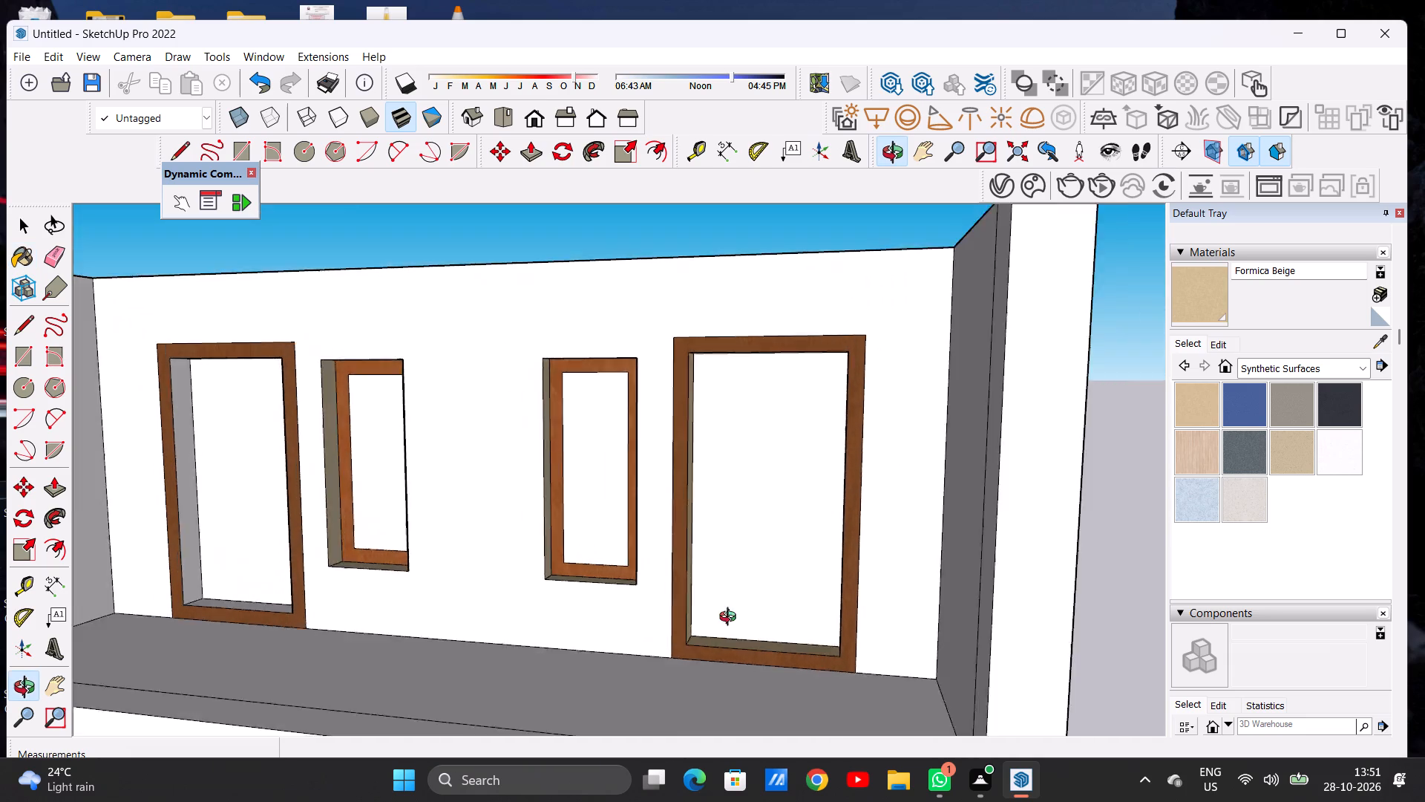
middle_click_drag(731, 619, 874, 601)
scroll(860, 570, "up", 5)
left_click(859, 570)
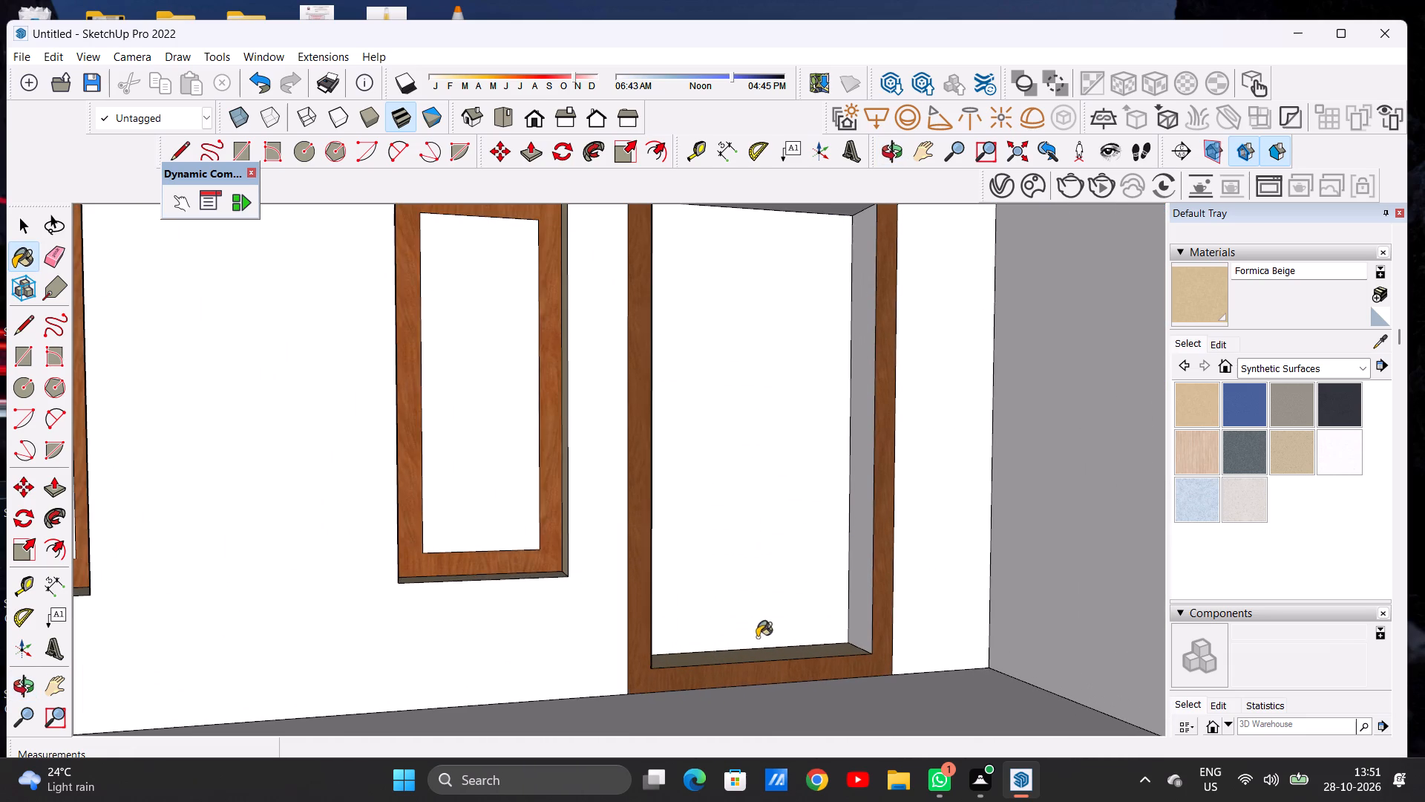
scroll(698, 658, "down", 6)
middle_click_drag(723, 617, 654, 446)
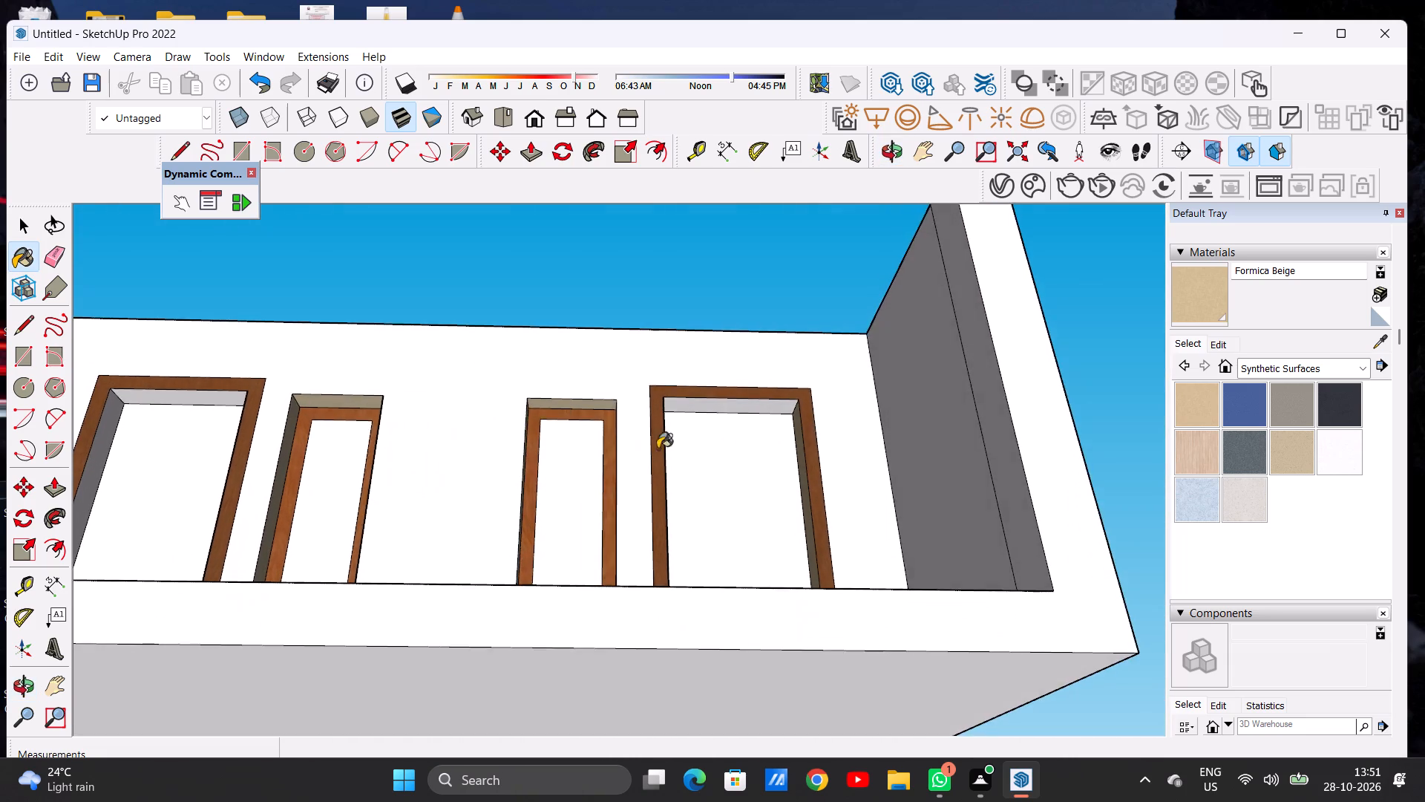
scroll(722, 409, "up", 2)
scroll(722, 409, "down", 1)
scroll(722, 409, "up", 3)
left_click(710, 400)
Paint the first door's recess side nearest the end wall and its top with Formica Beige.
scroll(750, 440, "down", 8)
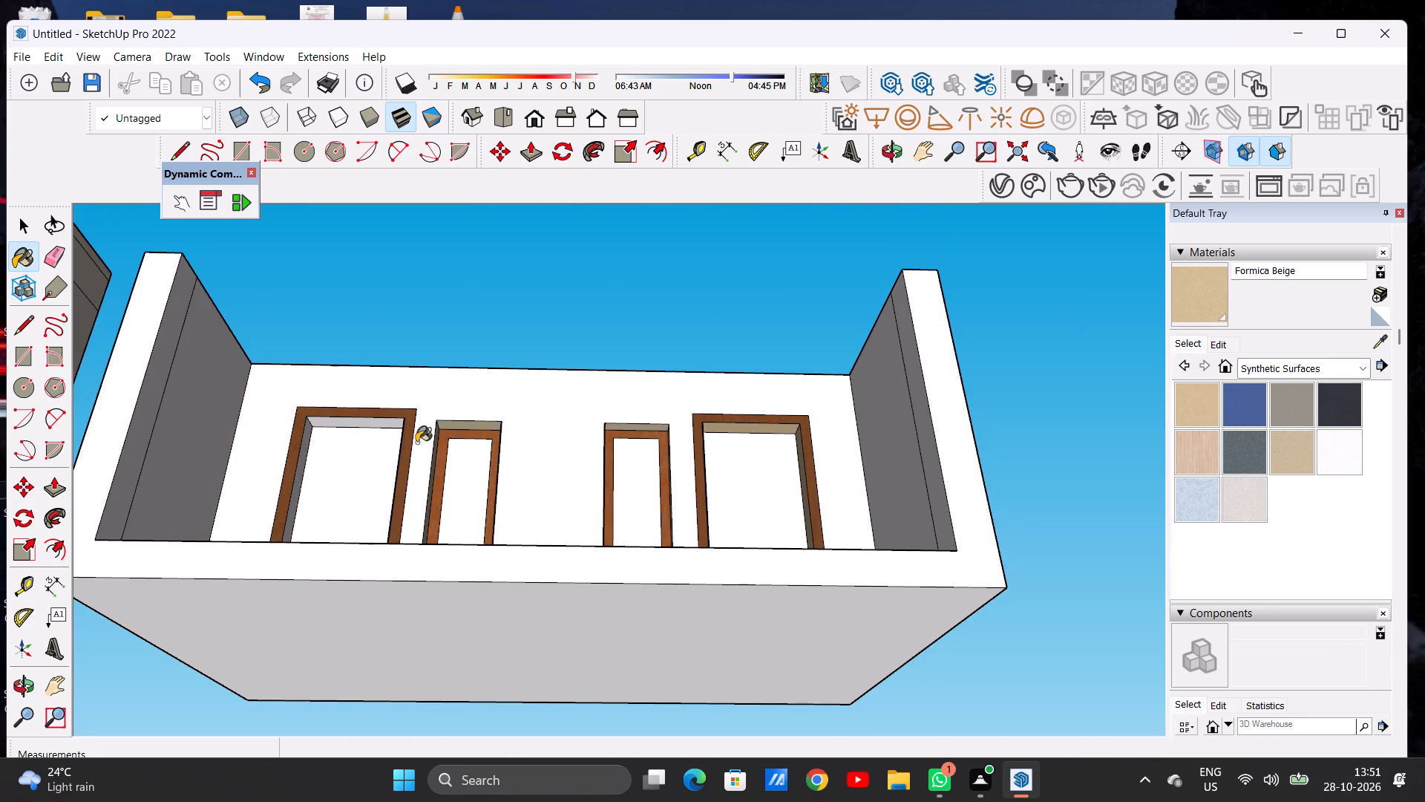
middle_click_drag(402, 457, 324, 606)
scroll(340, 477, "up", 6)
scroll(326, 456, "down", 1)
scroll(326, 456, "up", 4)
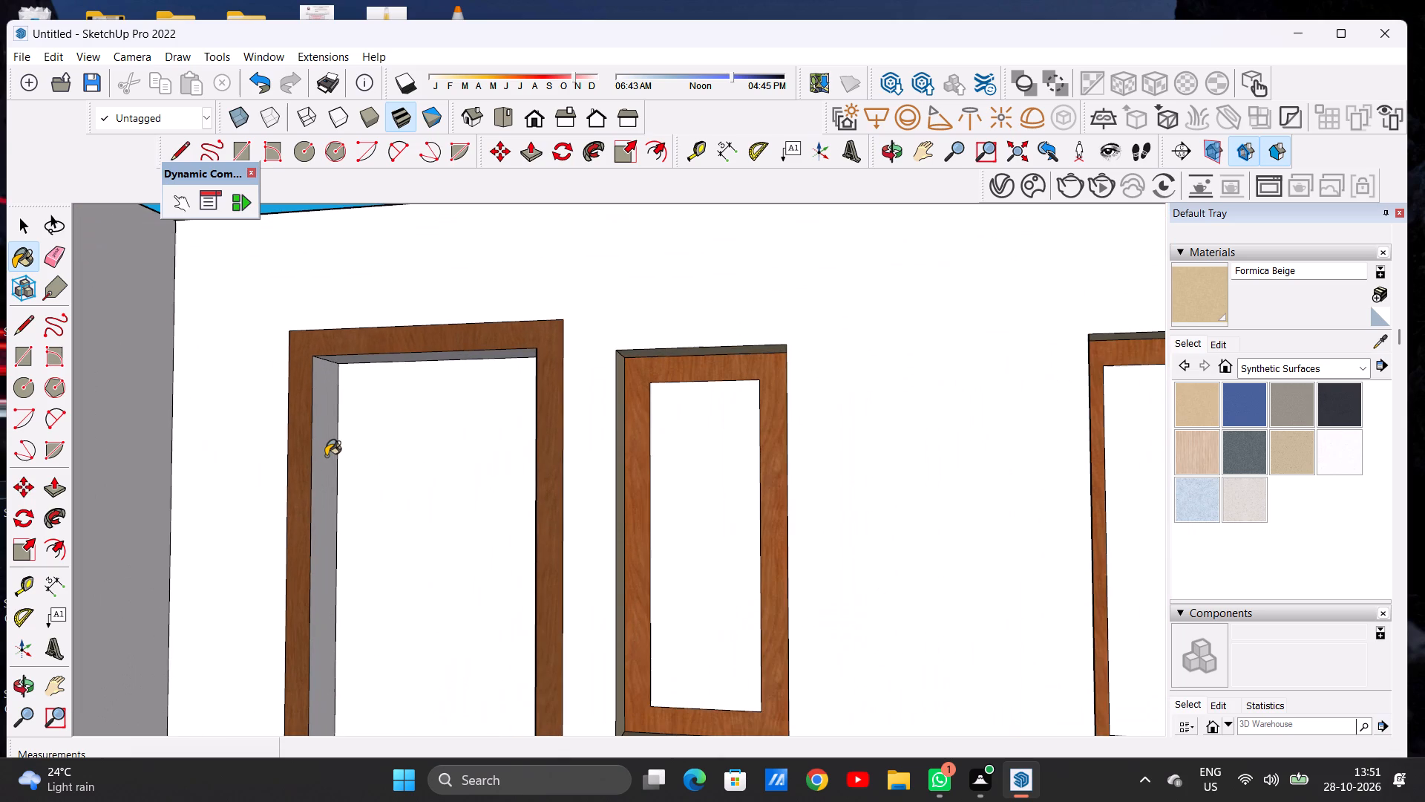
left_click(326, 456)
middle_click_drag(384, 547, 406, 473)
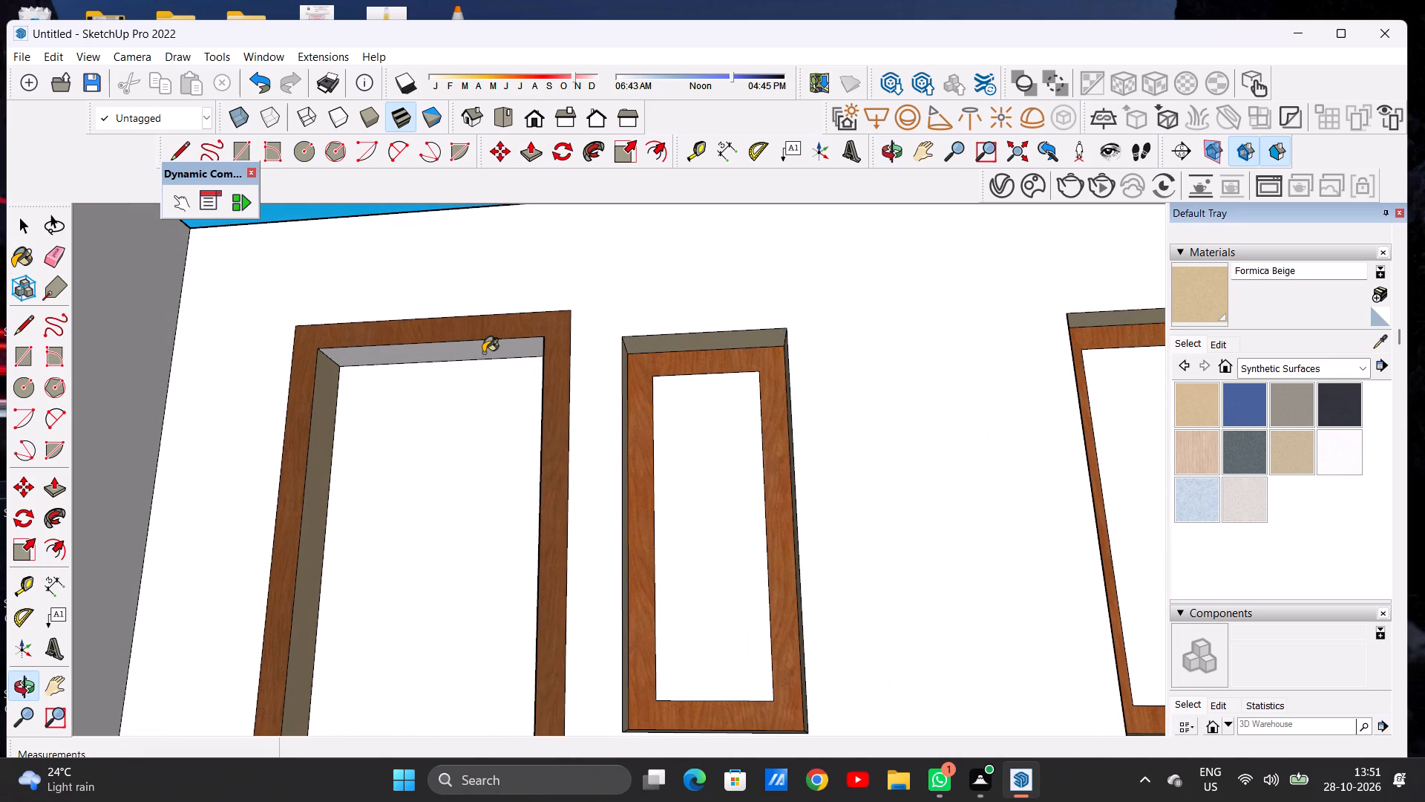
left_click(483, 353)
Paint the bottom of the first door's recess and its side nearest the first window with Formica Beige.
scroll(490, 411, "down", 6)
middle_click_drag(433, 489, 689, 651)
scroll(560, 685, "up", 14)
left_click(586, 665)
left_click(614, 578)
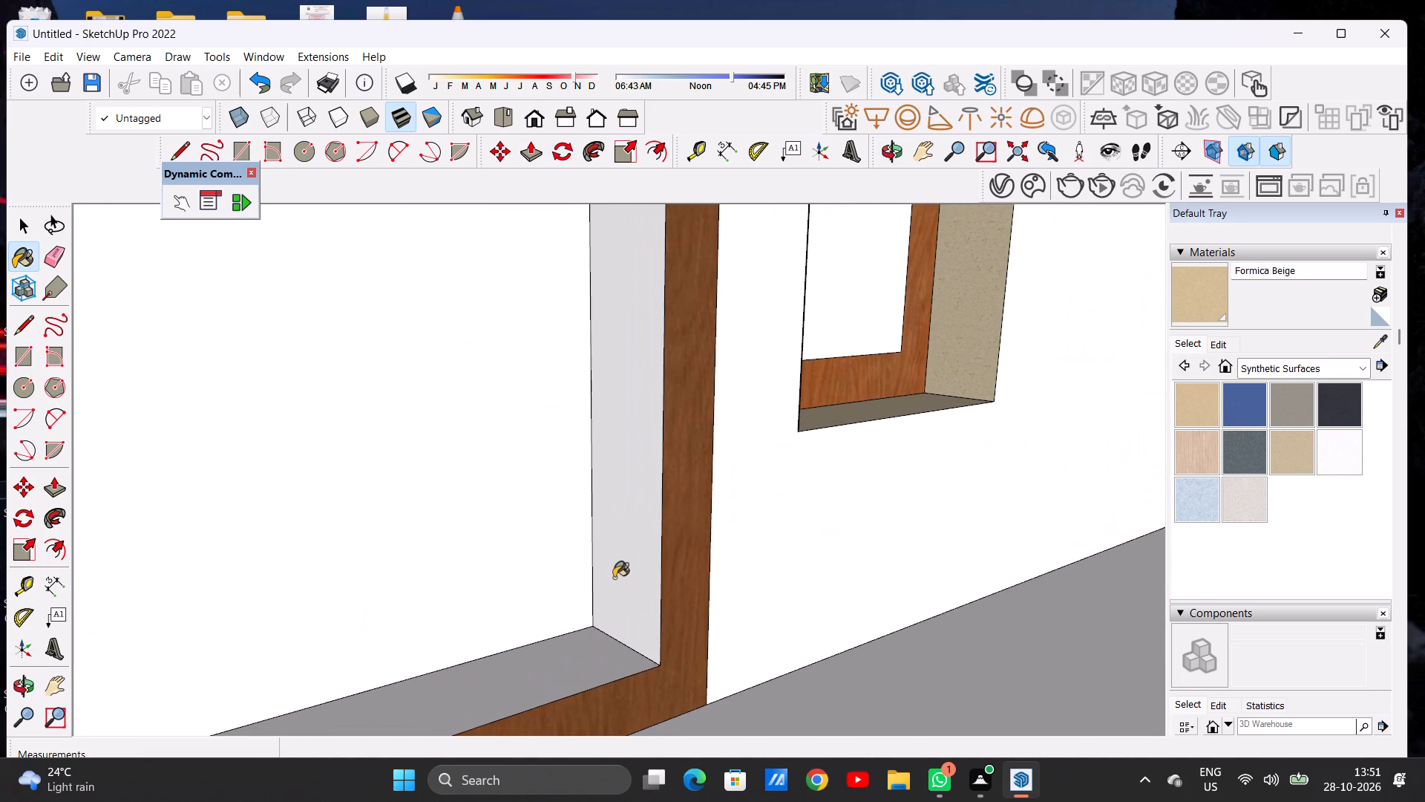
Paint the inner panels of both doors with Formica Laminate Light.
scroll(610, 577, "down", 4)
scroll(515, 591, "down", 19)
middle_click_drag(647, 575, 638, 573)
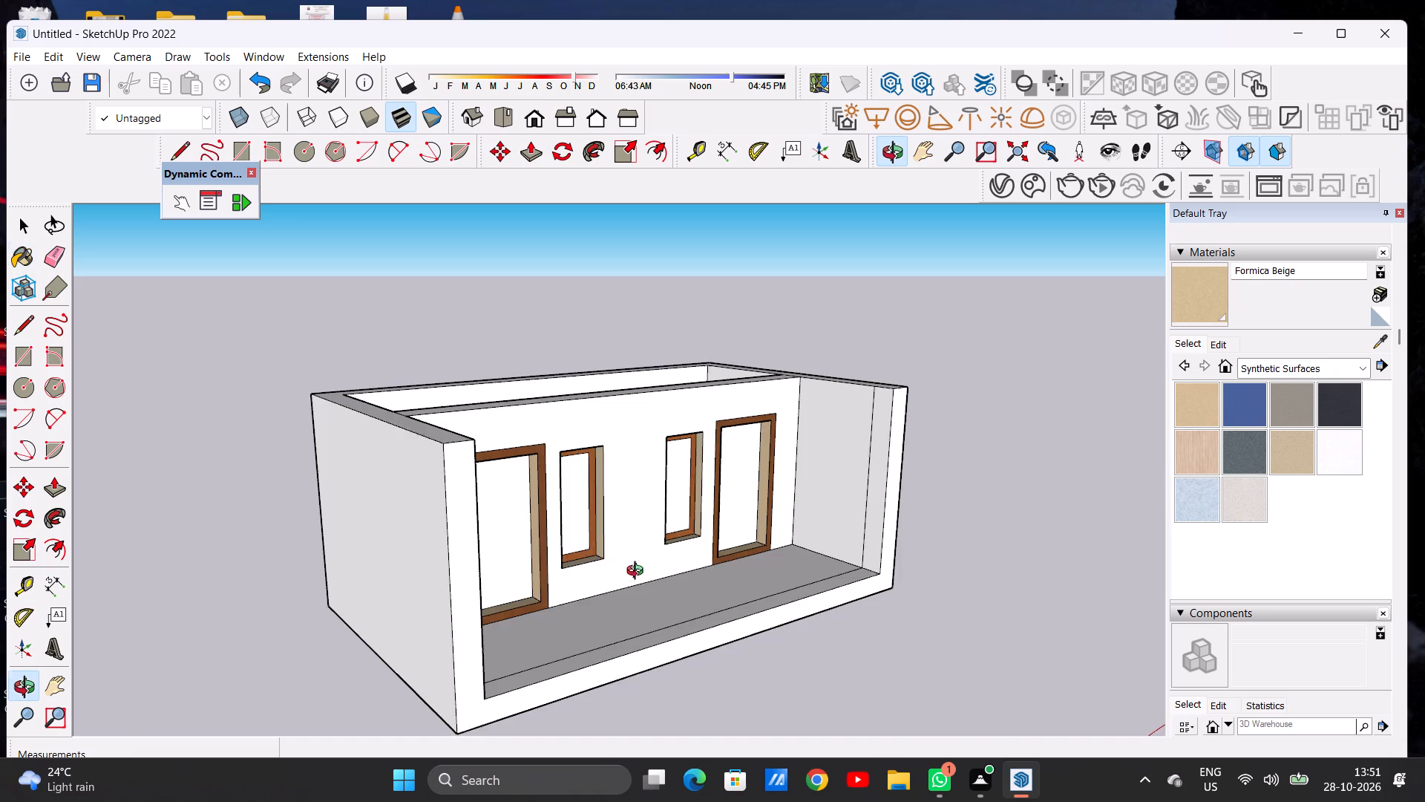
middle_click_drag(638, 573, 384, 557)
scroll(802, 477, "up", 1)
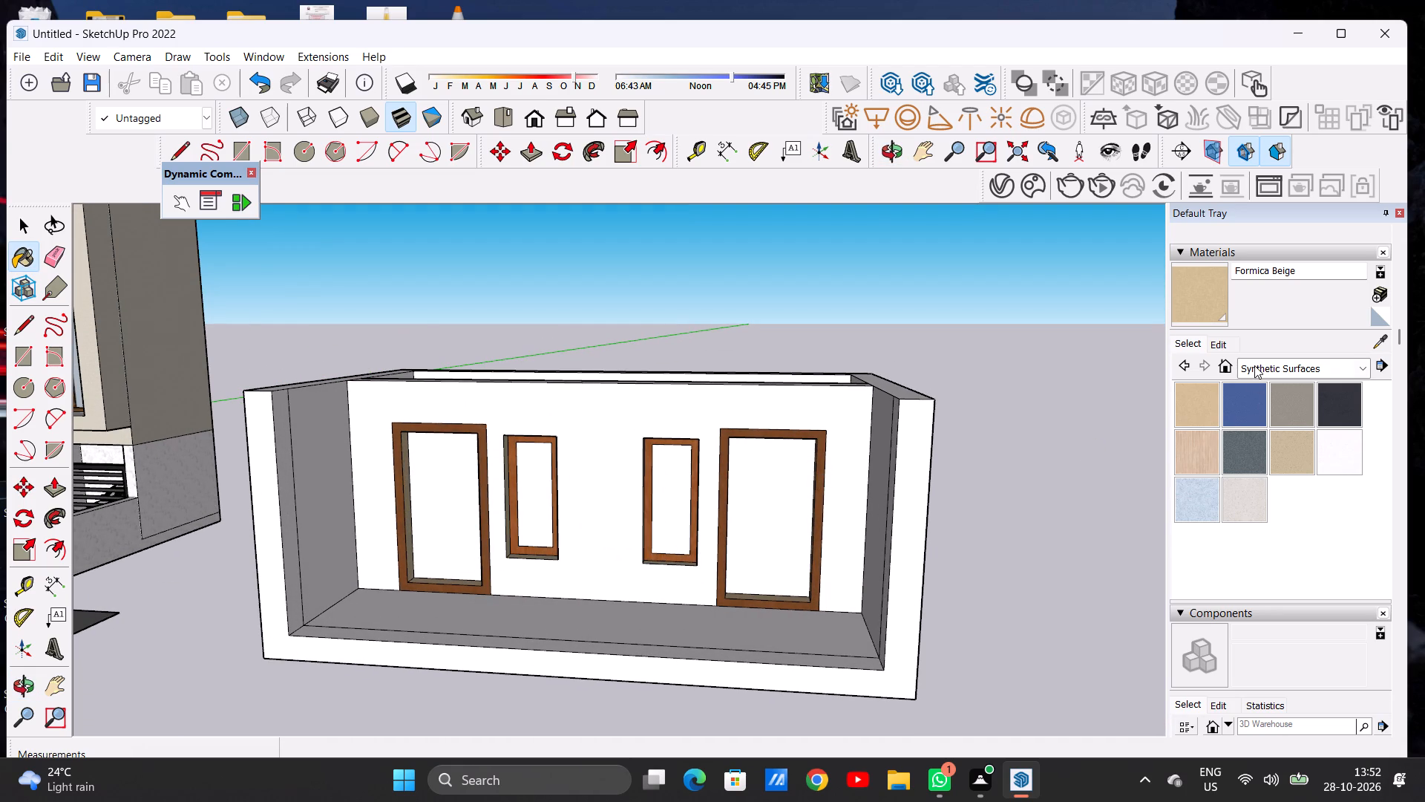
left_click(1197, 448)
left_click(779, 509)
scroll(756, 538, "up", 5)
scroll(756, 538, "down", 1)
scroll(756, 538, "up", 2)
scroll(790, 538, "down", 6)
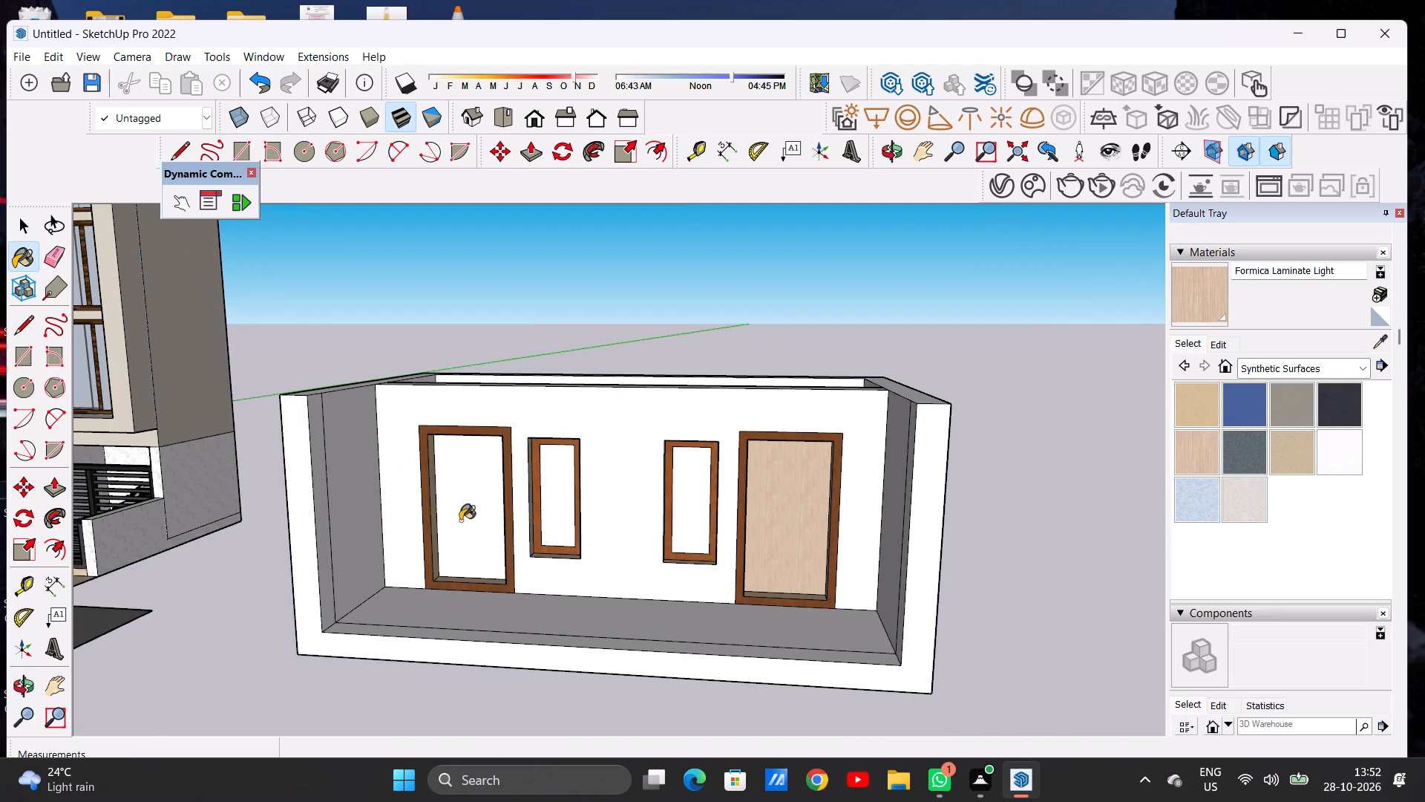
left_click(460, 521)
middle_click_drag(522, 588, 577, 548)
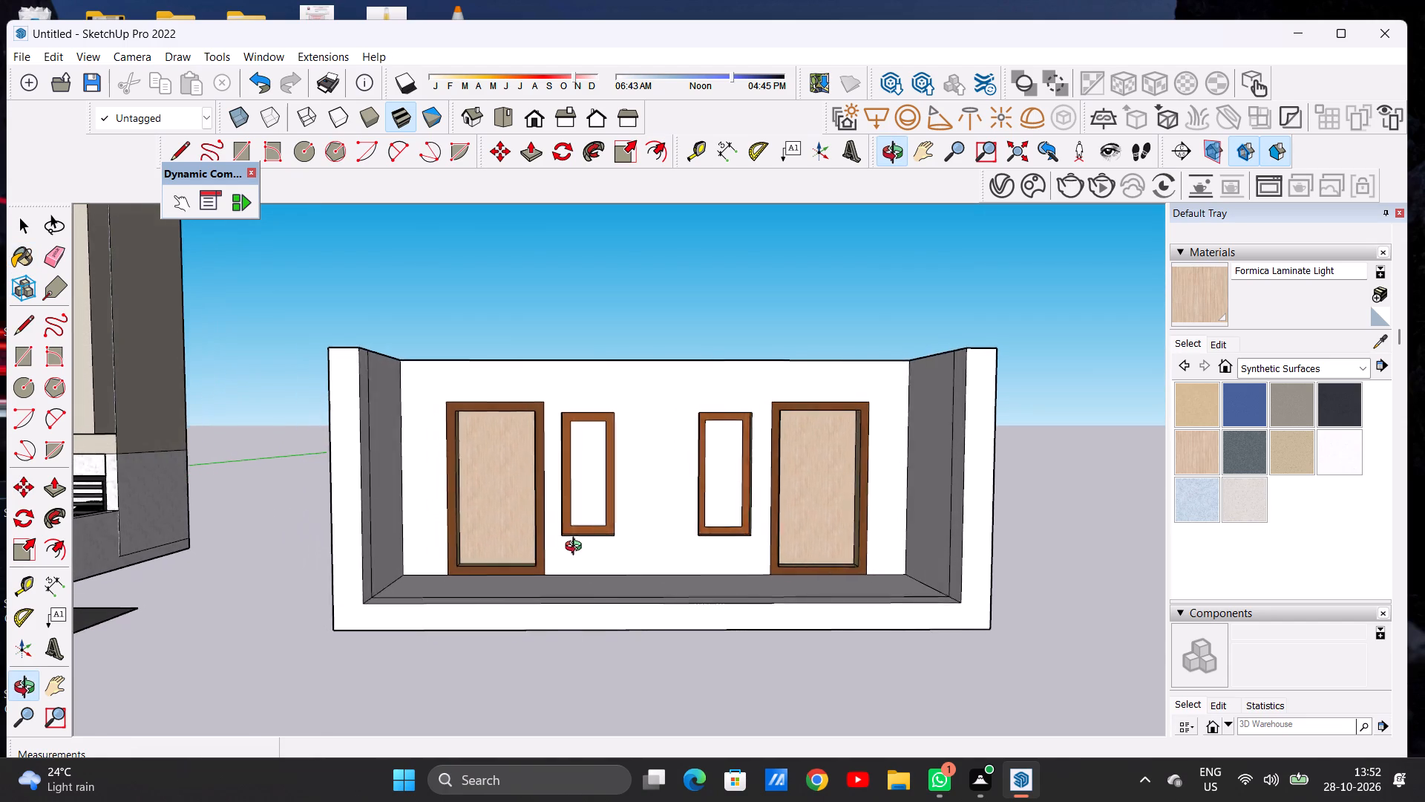
Paint the inner panes of both partition windows with Translucent Glass Blue.
middle_click_drag(577, 548, 559, 552)
scroll(583, 500, "up", 2)
scroll(583, 500, "down", 1)
scroll(583, 500, "up", 2)
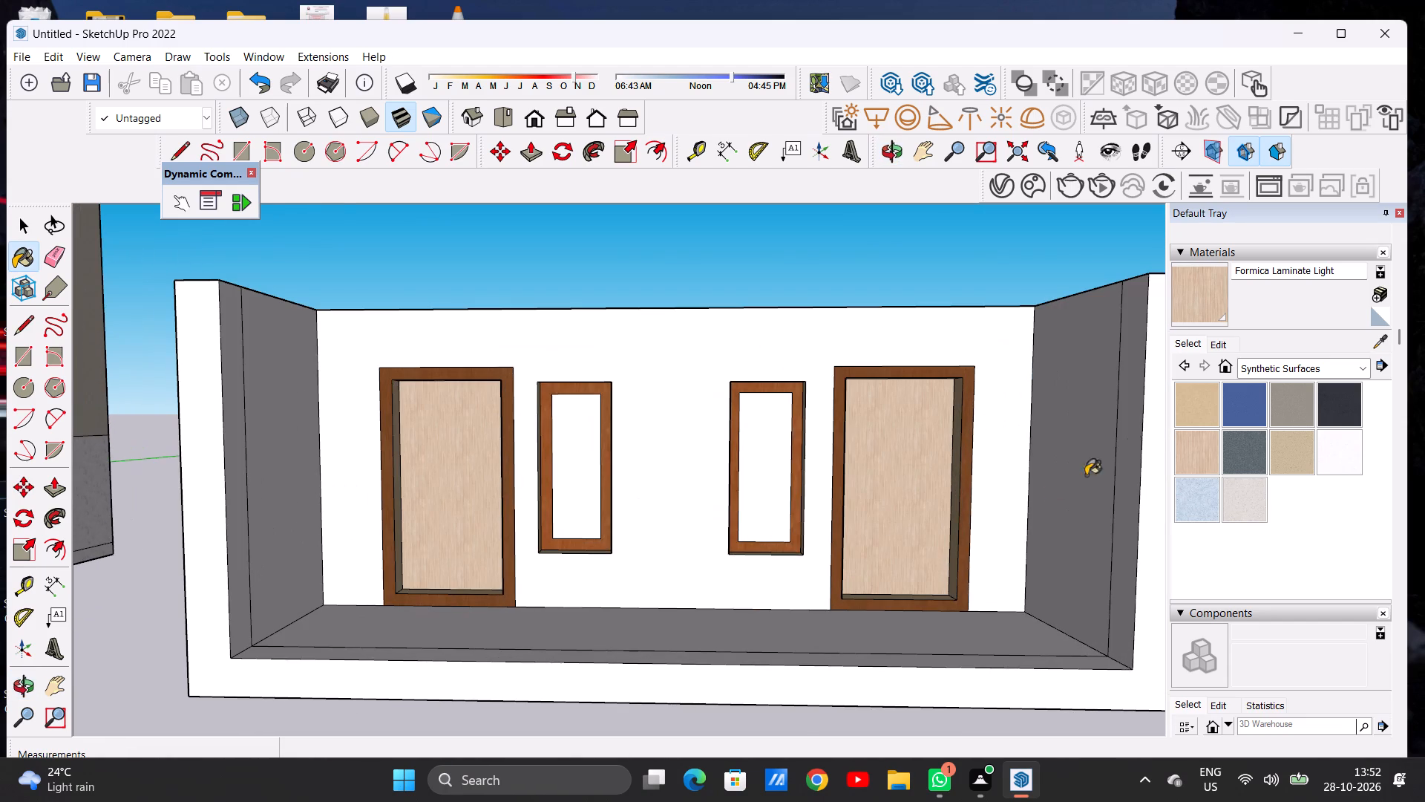
left_click(1256, 364)
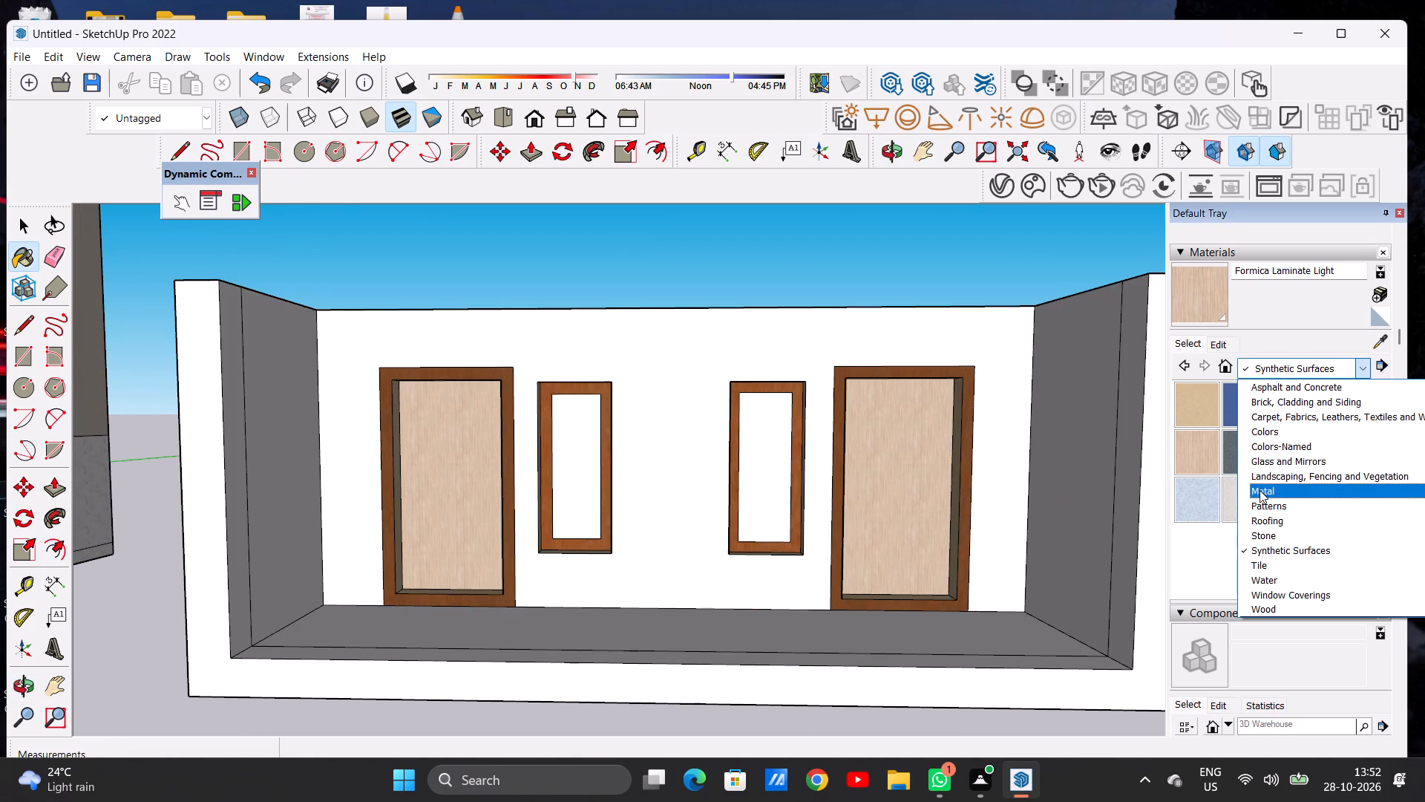
left_click(1273, 460)
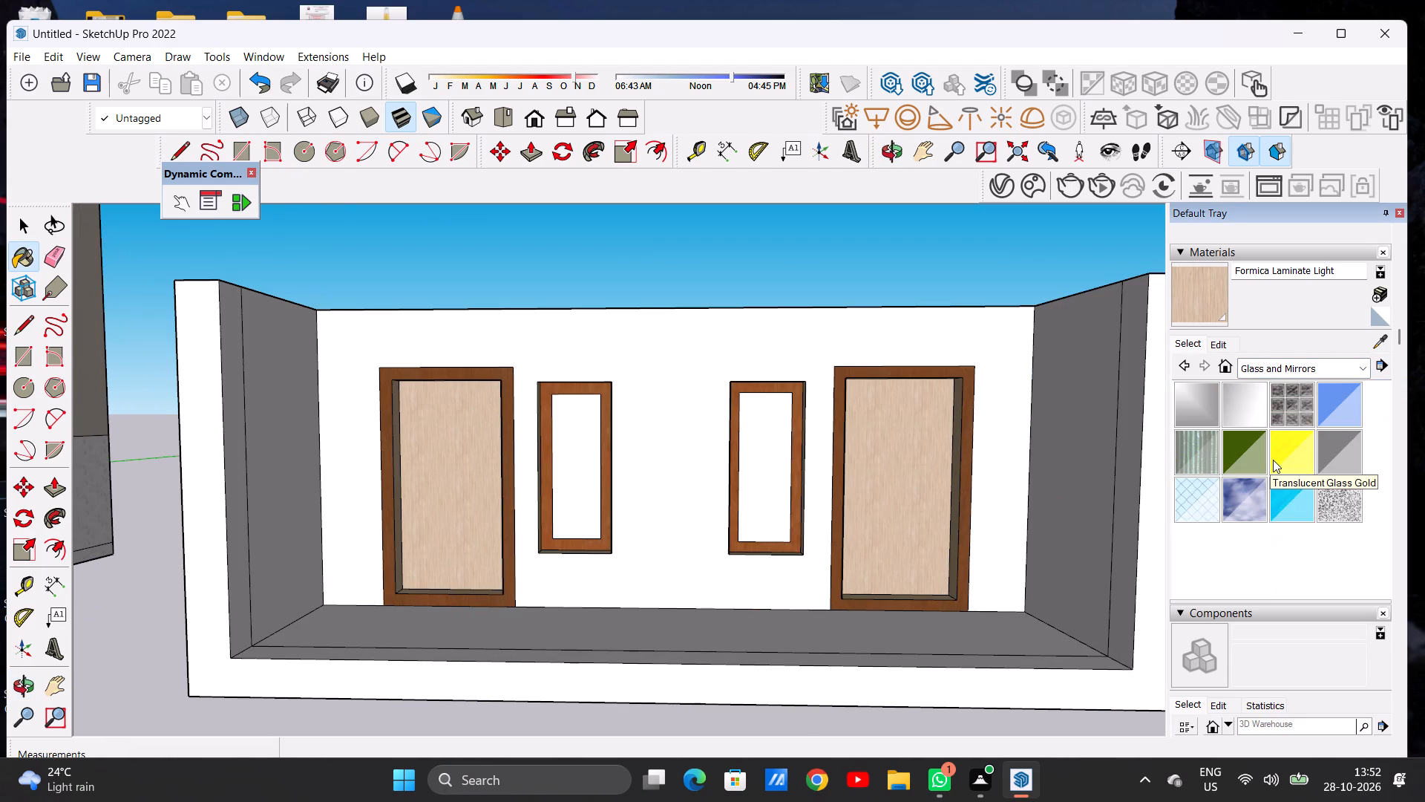
left_click(1341, 400)
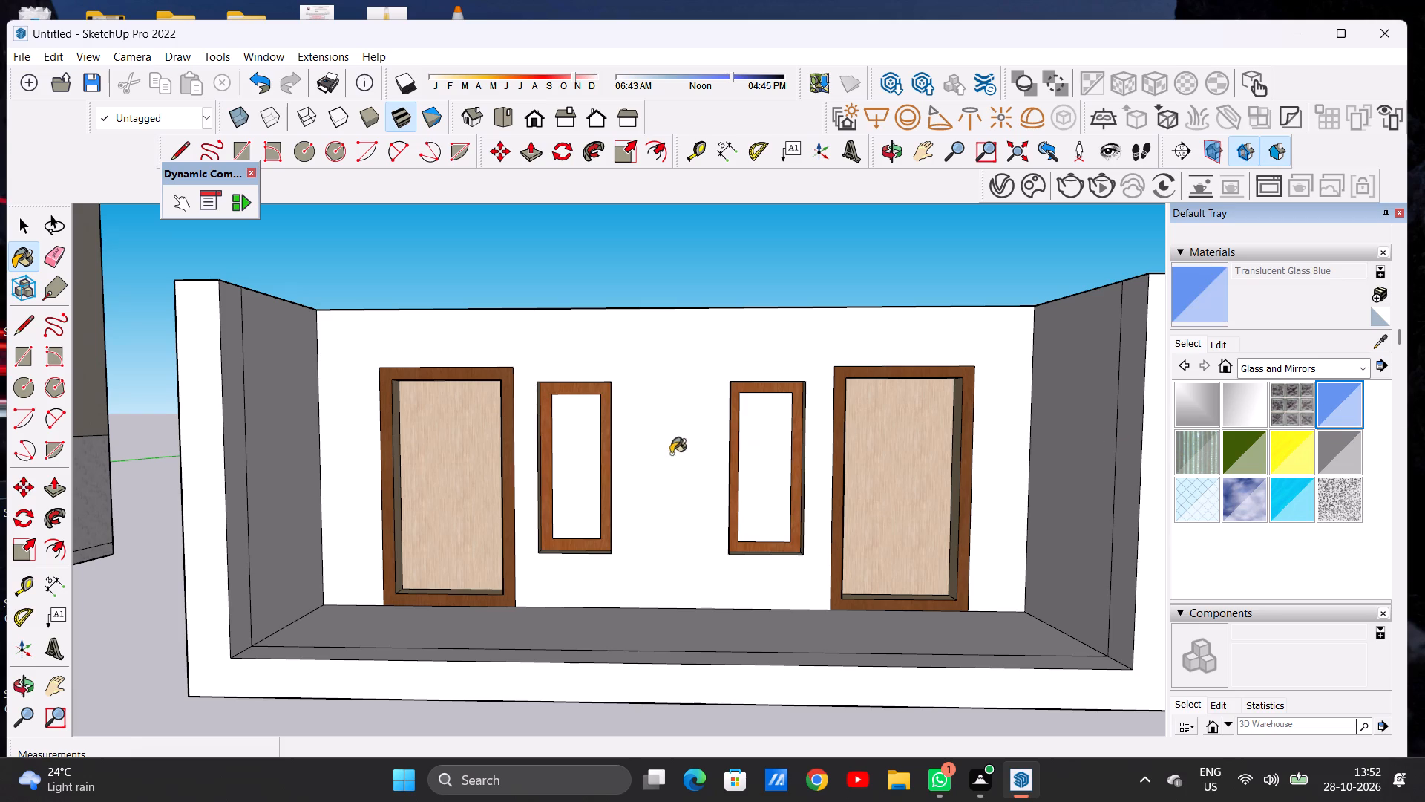
left_click(580, 479)
left_click(769, 488)
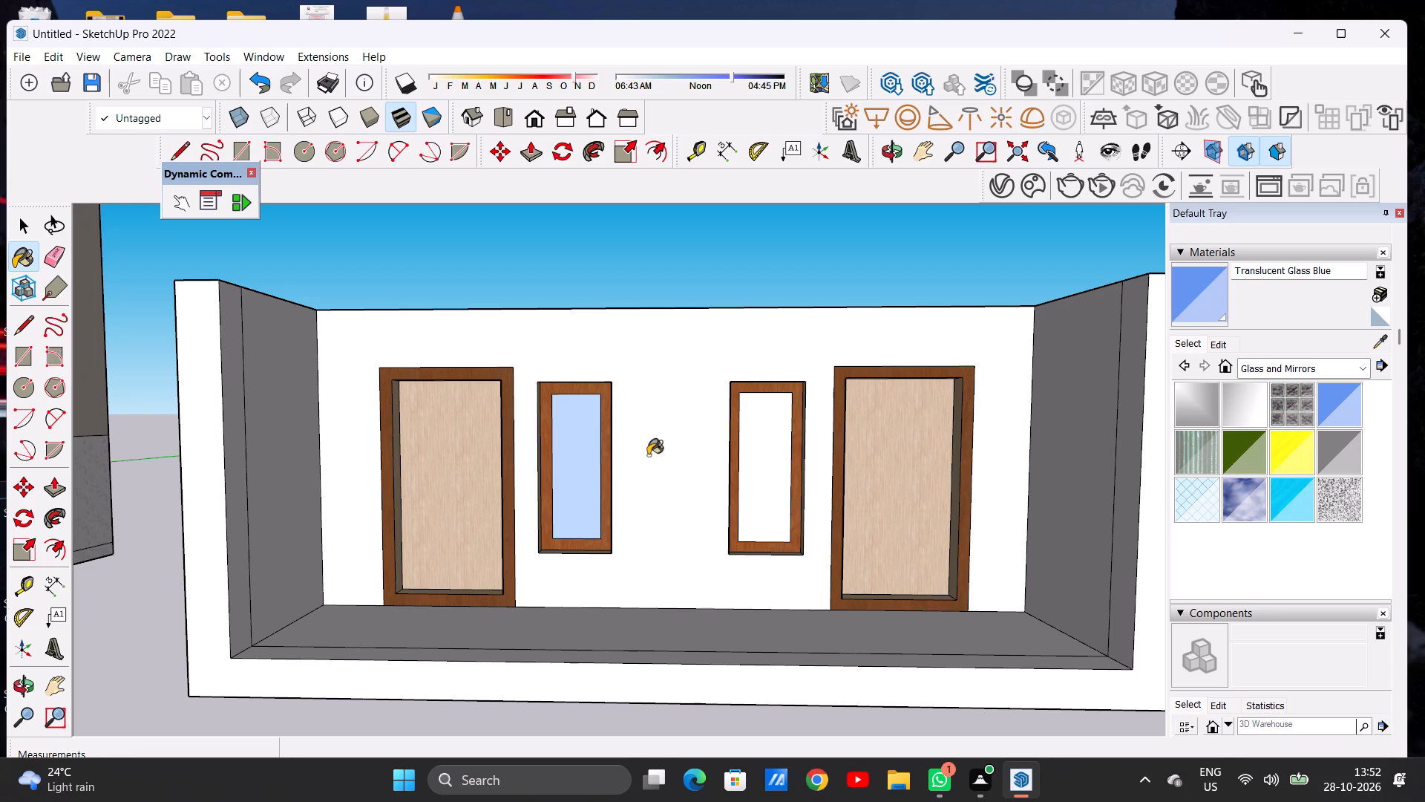
Copy the back room's floor face straight up about 19' 2 13/16" to the top inner edge of its walls.
scroll(632, 460, "down", 8)
middle_click_drag(590, 475, 465, 700)
scroll(571, 475, "up", 3)
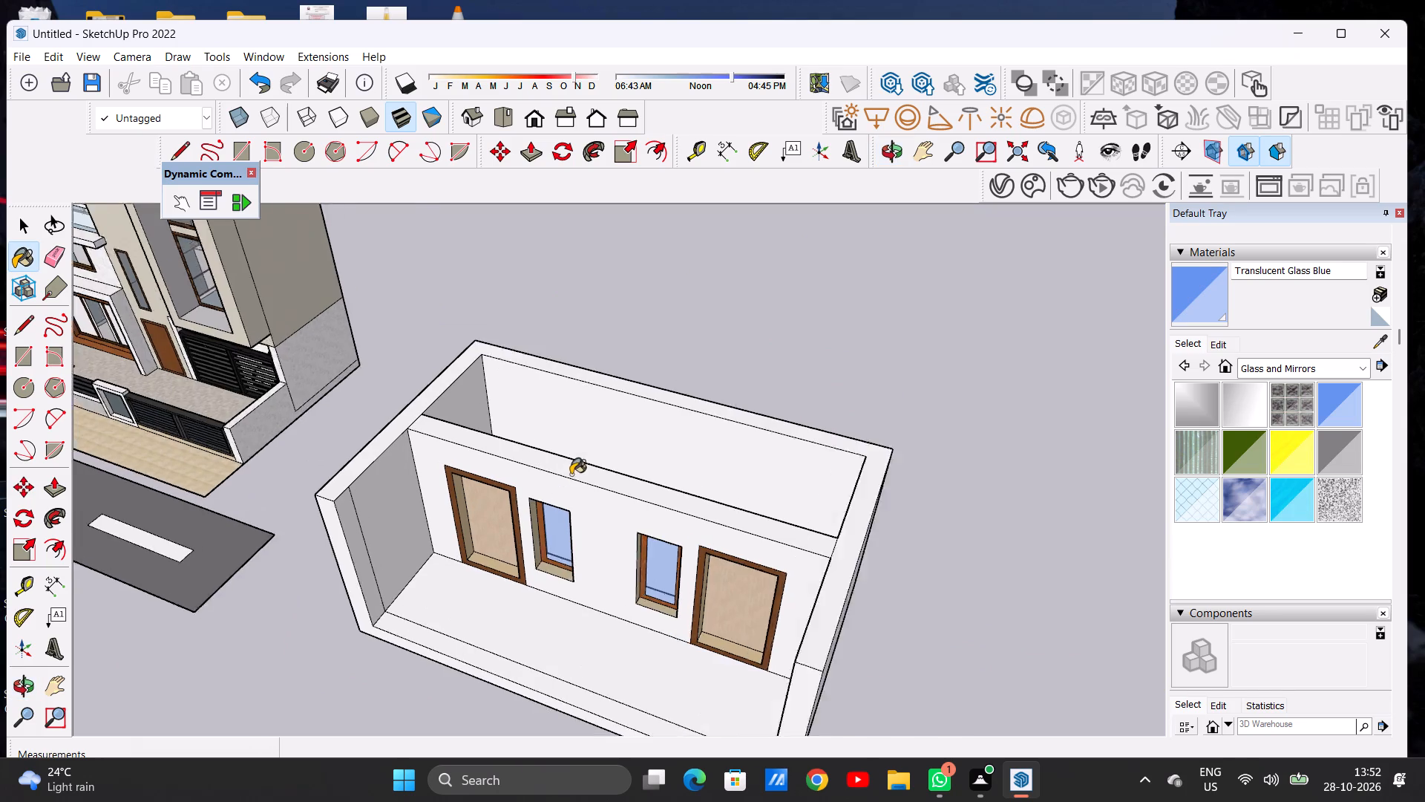
scroll(571, 475, "up", 2)
middle_click_drag(664, 464, 514, 485)
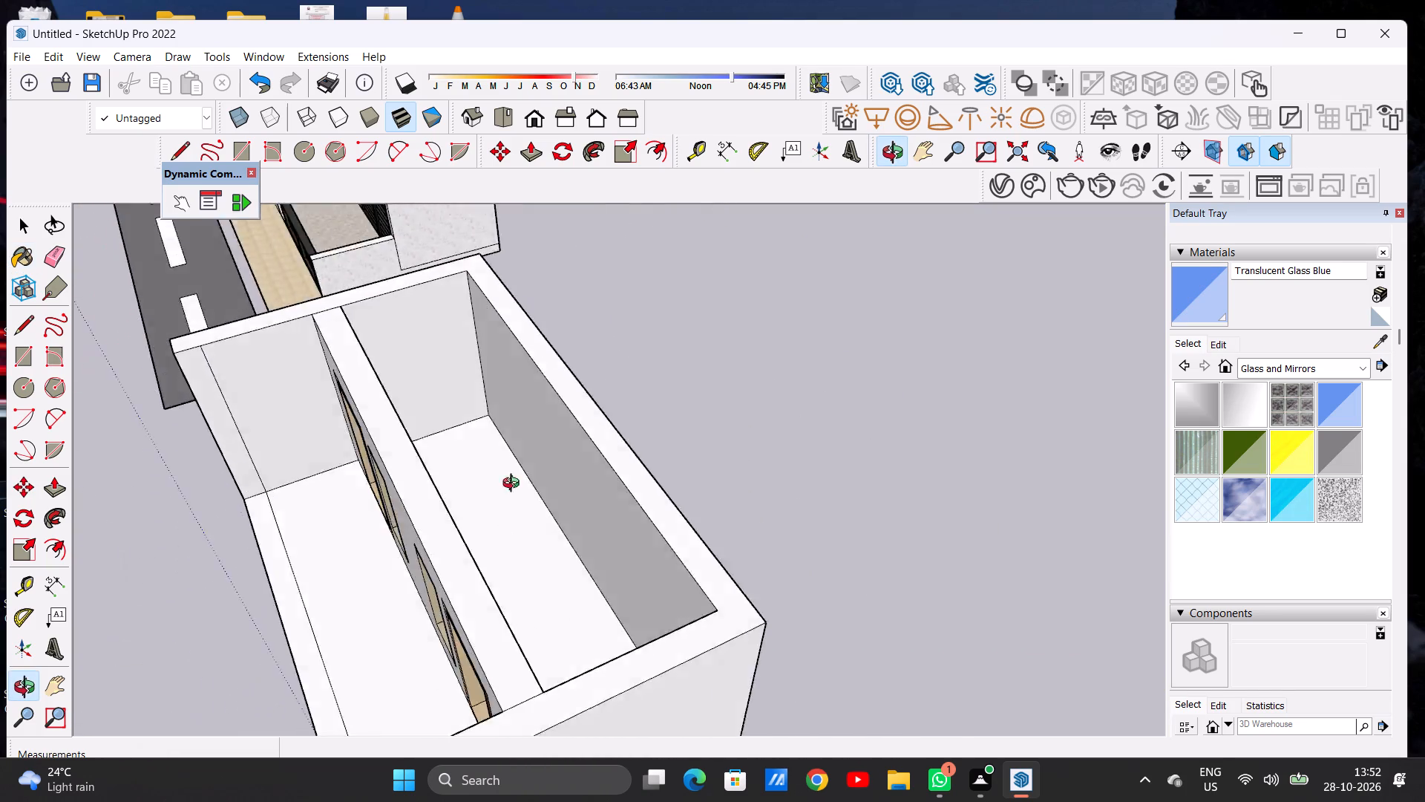
middle_click_drag(514, 485, 682, 420)
scroll(513, 492, "down", 4)
key("space")
middle_click_drag(572, 430, 347, 624)
scroll(511, 555, "up", 2)
scroll(511, 555, "down", 1)
scroll(512, 555, "up", 1)
scroll(512, 555, "down", 1)
scroll(512, 555, "up", 1)
double_click(509, 555)
double_click(509, 555)
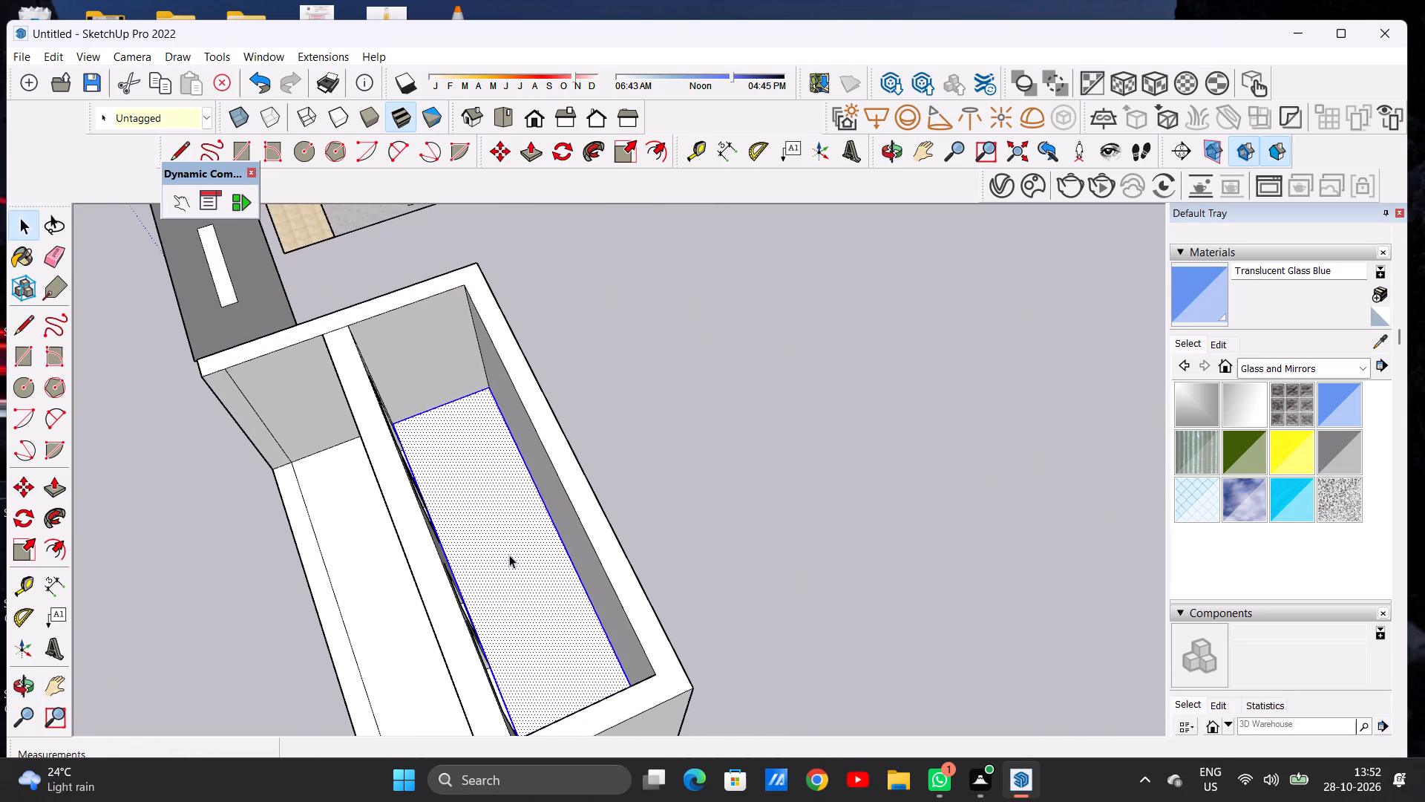
middle_click_drag(473, 547, 509, 576)
scroll(470, 457, "up", 6)
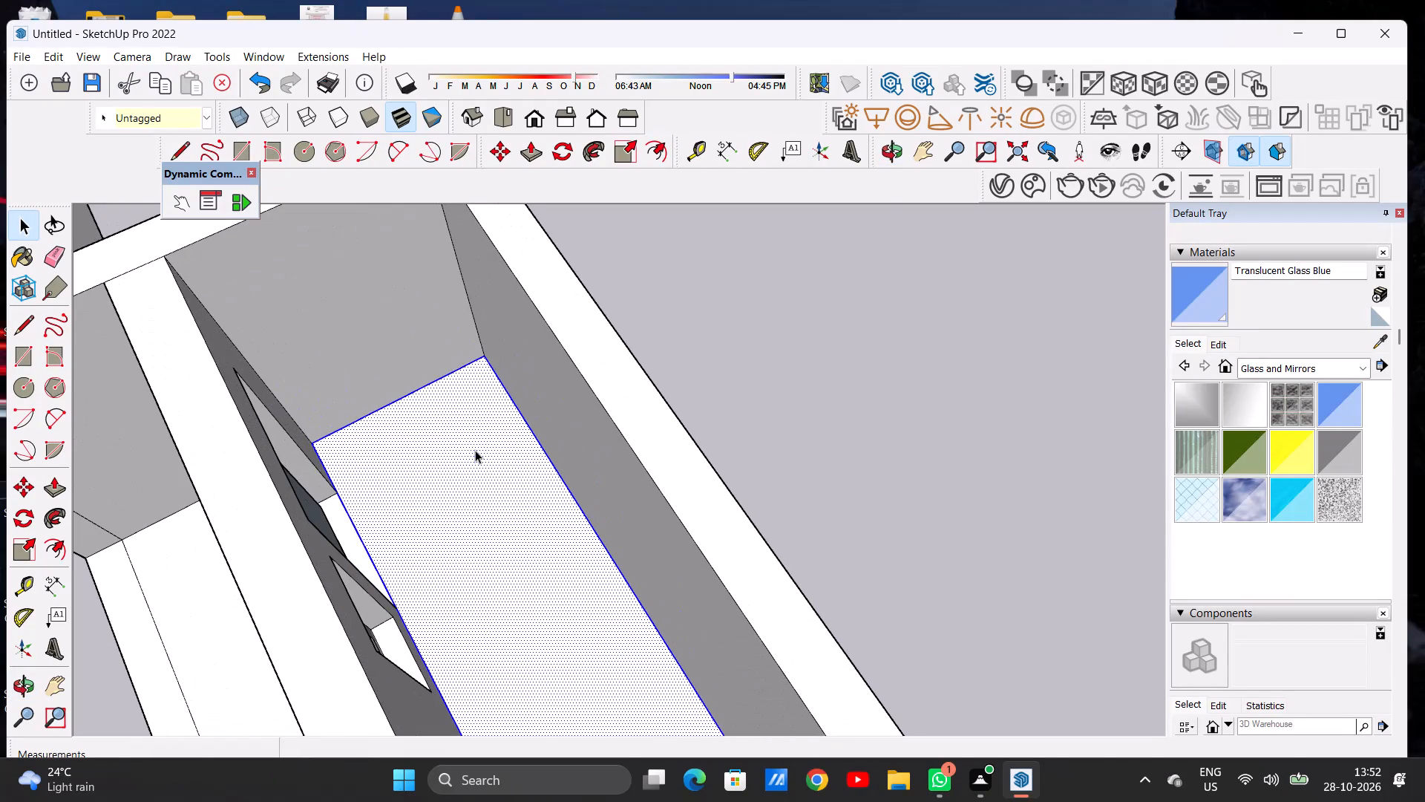
key("m")
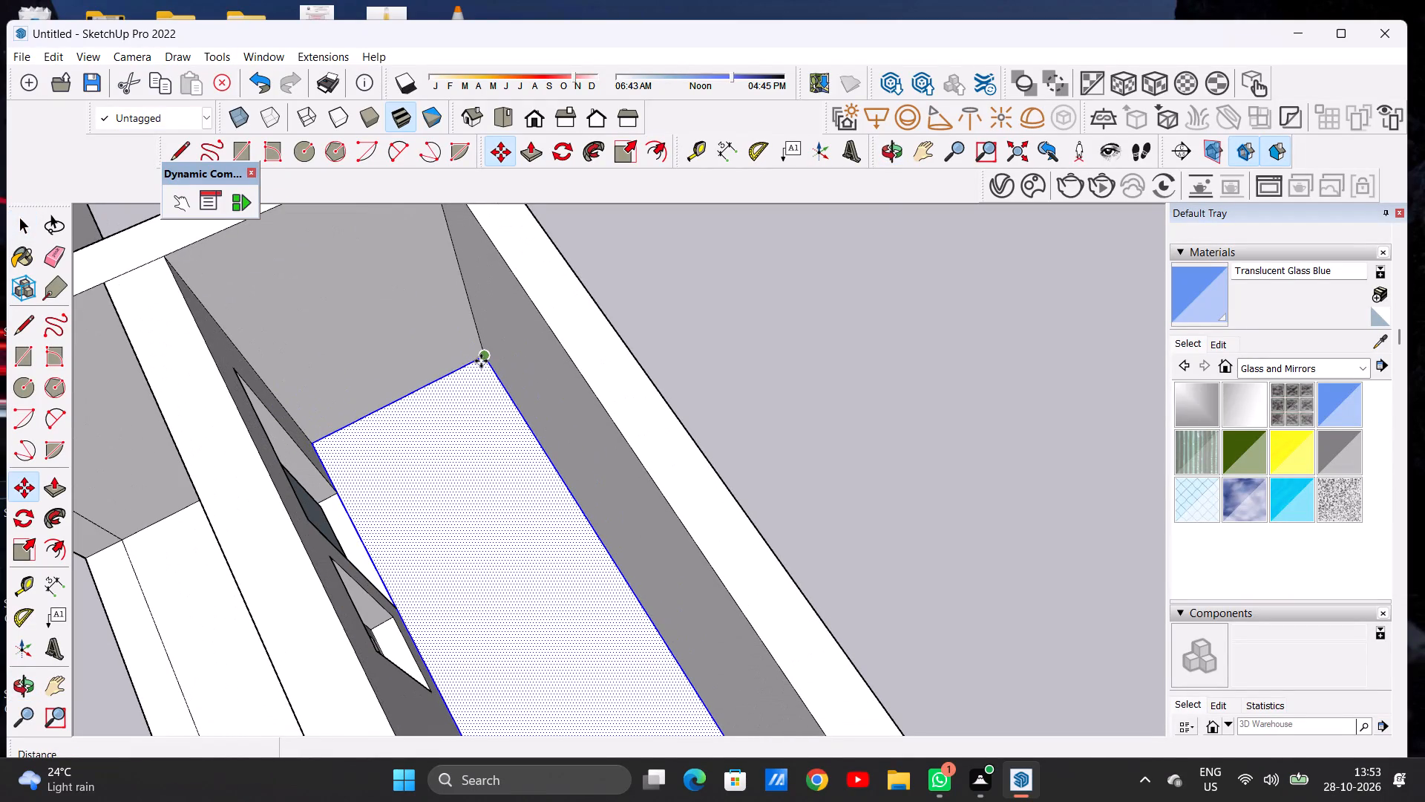
left_click(481, 361)
scroll(474, 356, "down", 11)
scroll(468, 307, "up", 4)
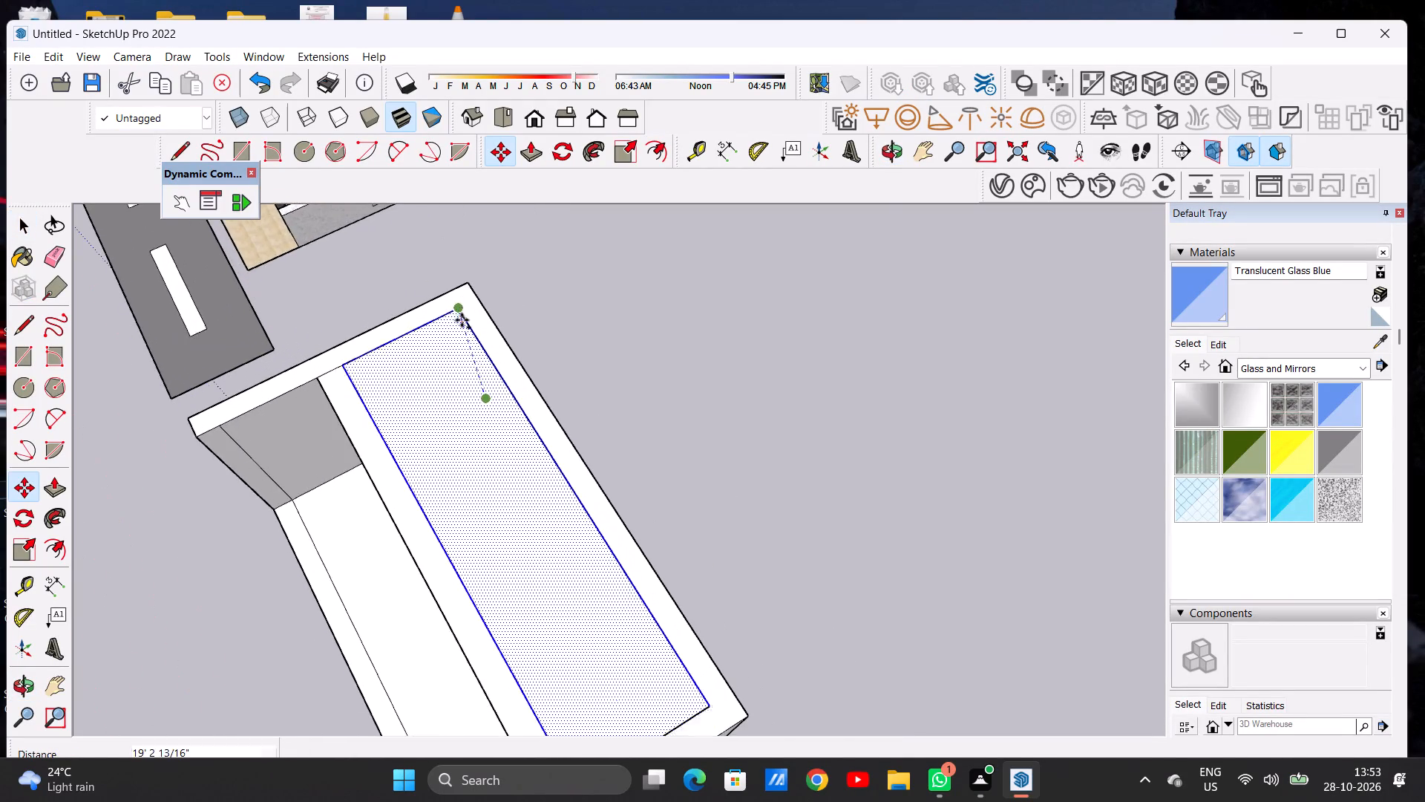
scroll(462, 320, "up", 9)
left_click(450, 300)
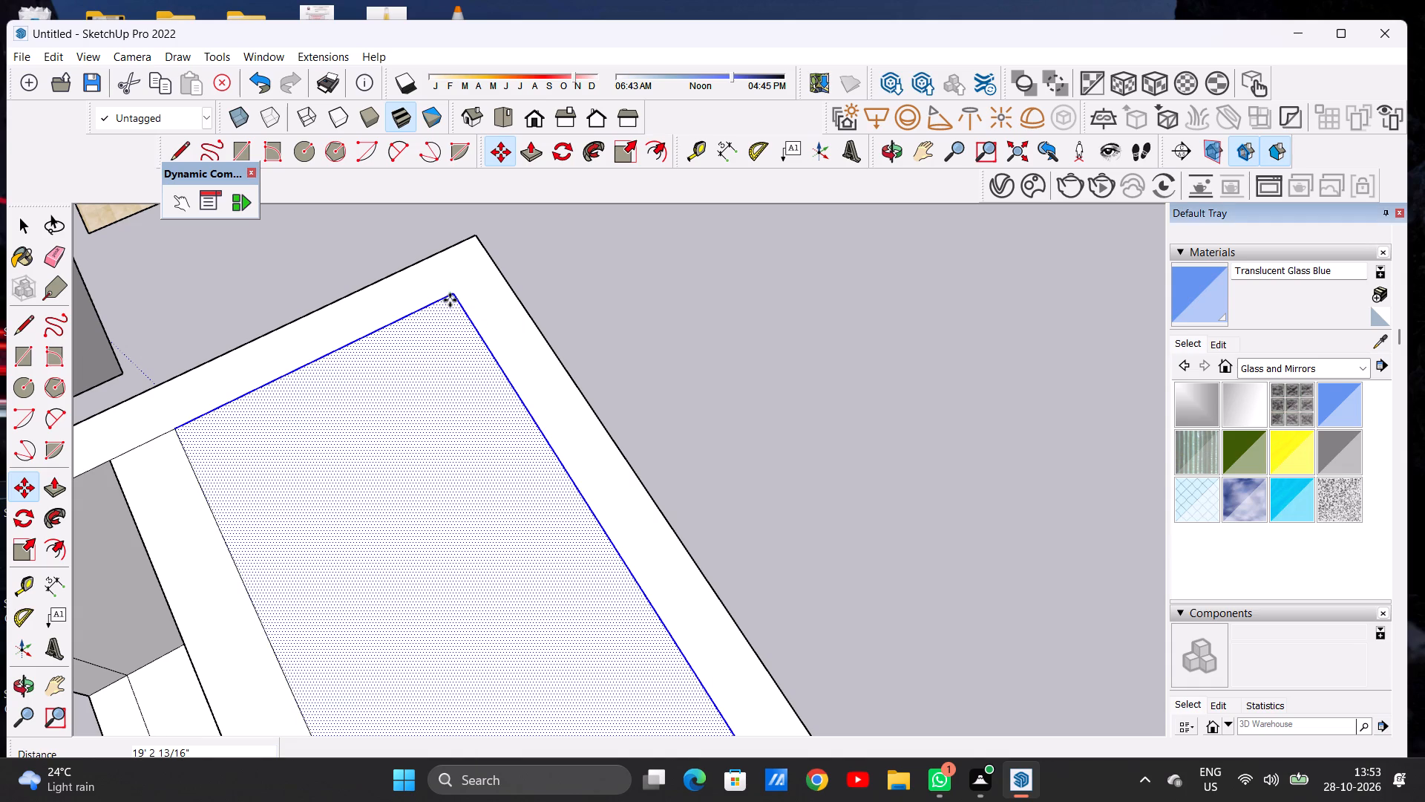
key("space")
left_click(654, 334)
Examine the structure's glazed windows, doors and covered back room from several angles.
scroll(653, 465, "down", 15)
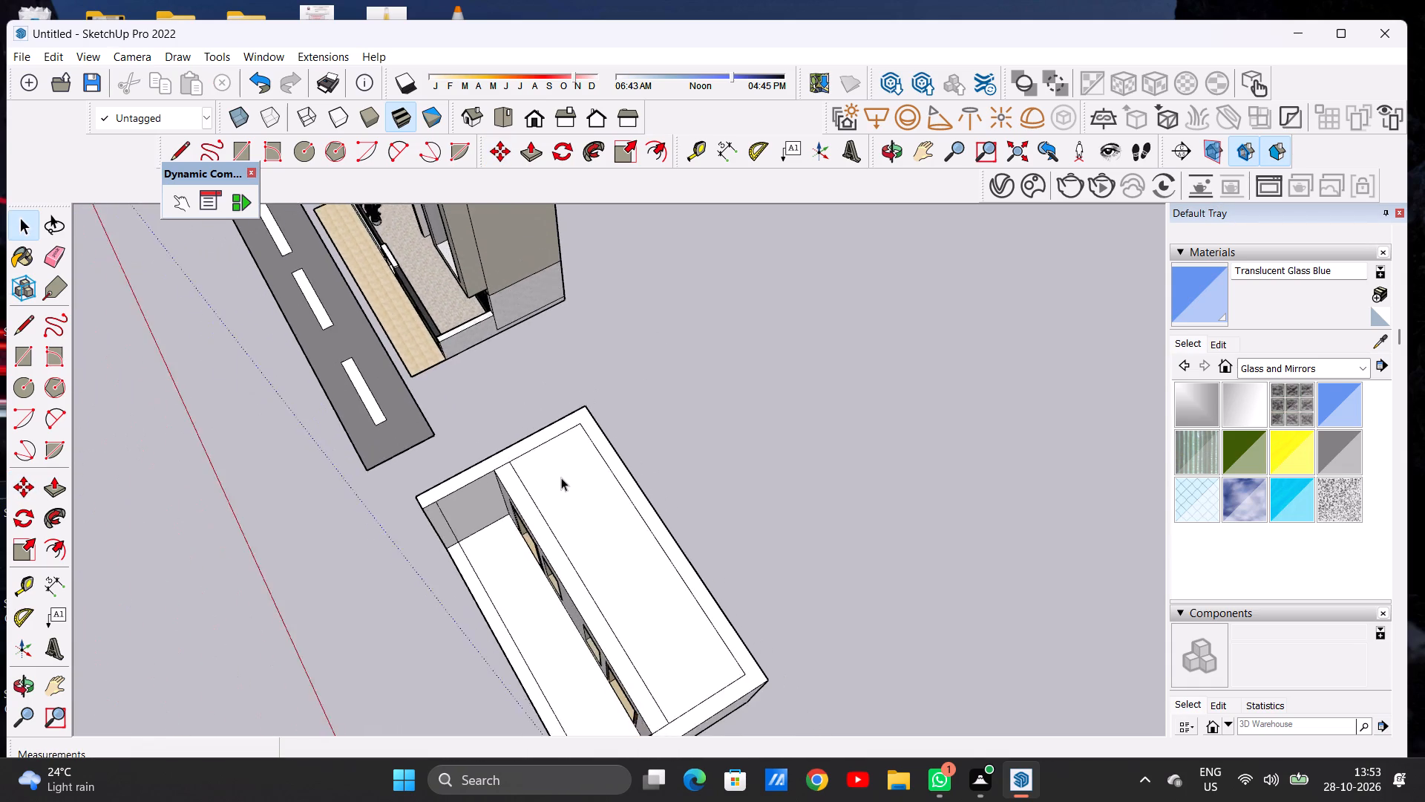
scroll(561, 477, "down", 10)
middle_click_drag(448, 596, 690, 365)
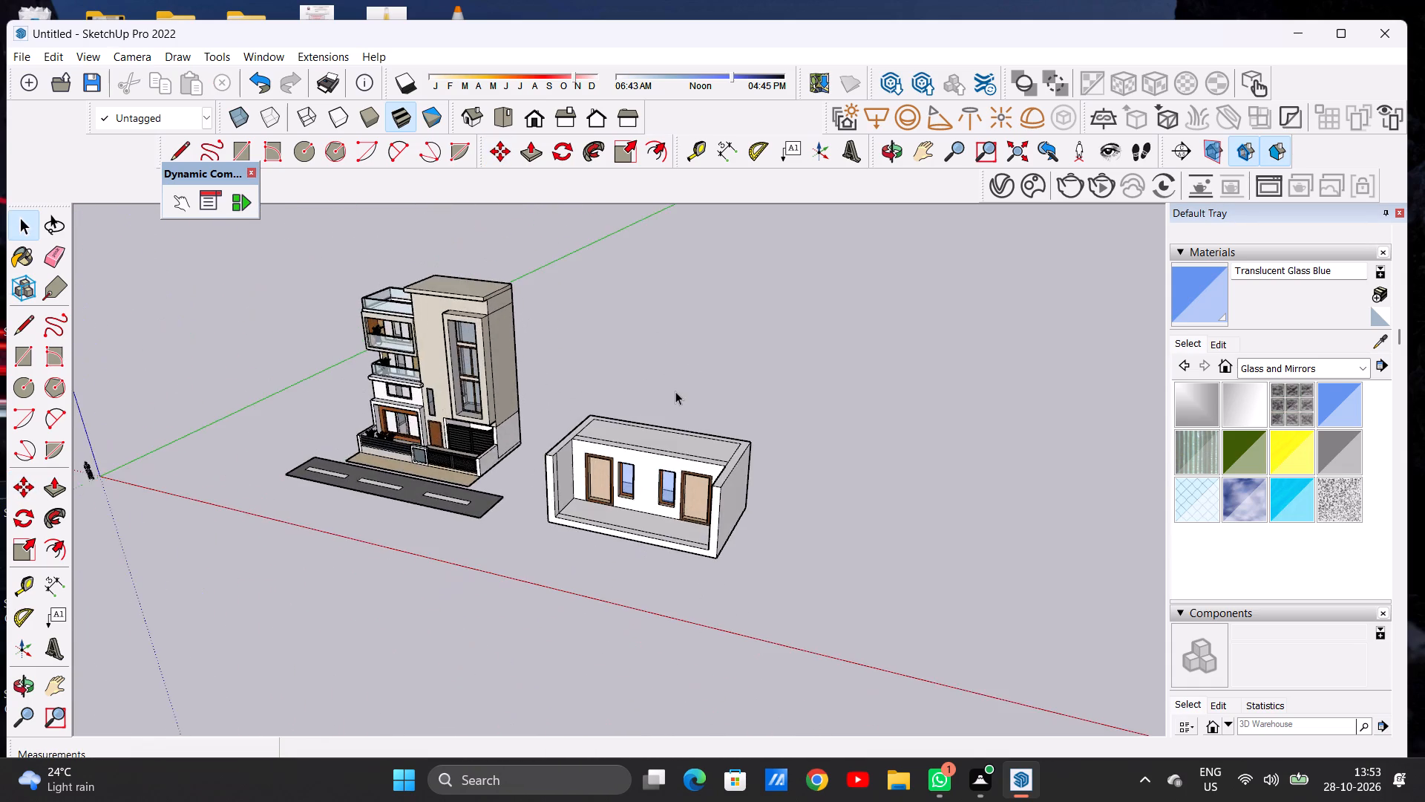
scroll(675, 391, "up", 7)
middle_click_drag(602, 503, 643, 420)
scroll(559, 496, "up", 3)
scroll(554, 498, "down", 1)
scroll(554, 498, "up", 1)
scroll(554, 498, "down", 1)
scroll(554, 498, "up", 2)
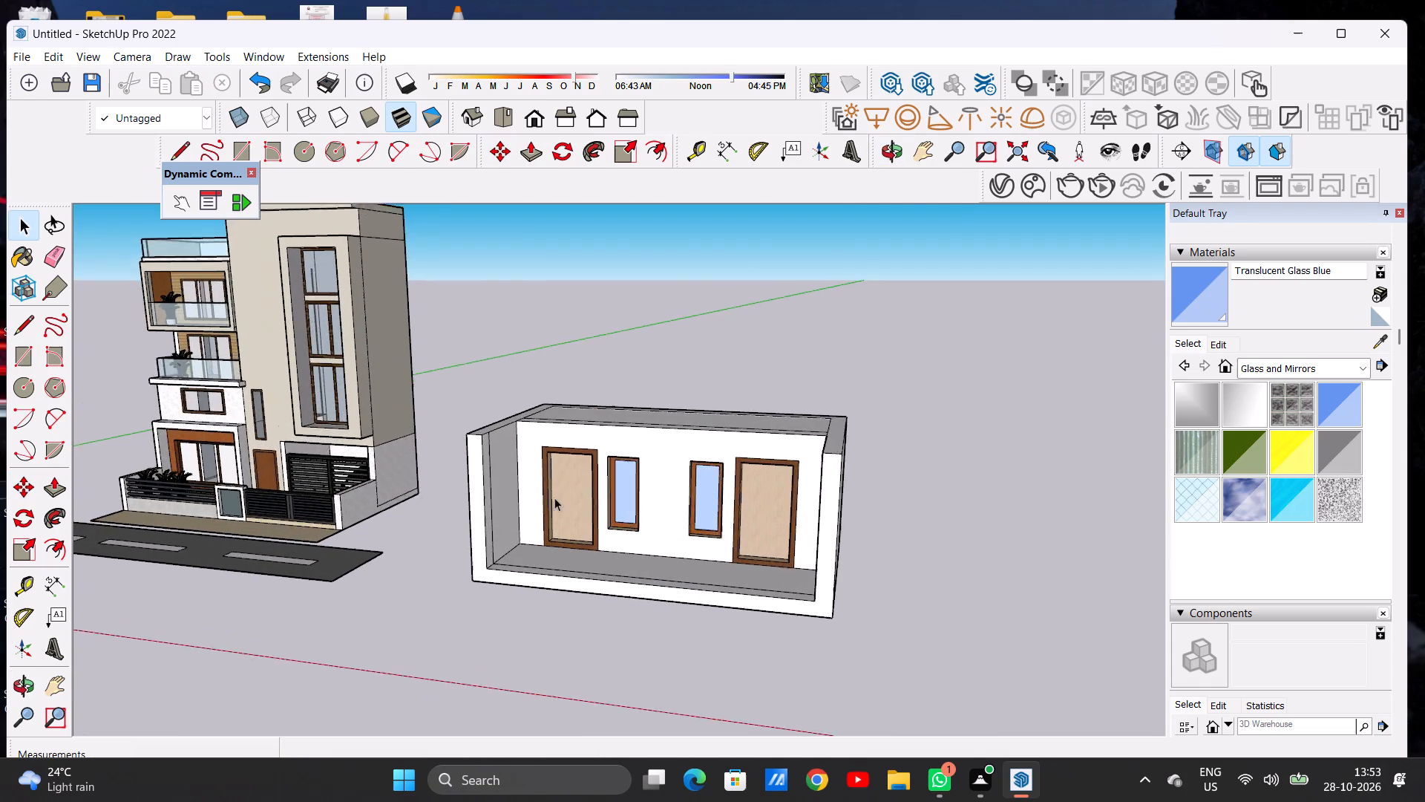
scroll(692, 468, "up", 15)
middle_click_drag(586, 509, 441, 499)
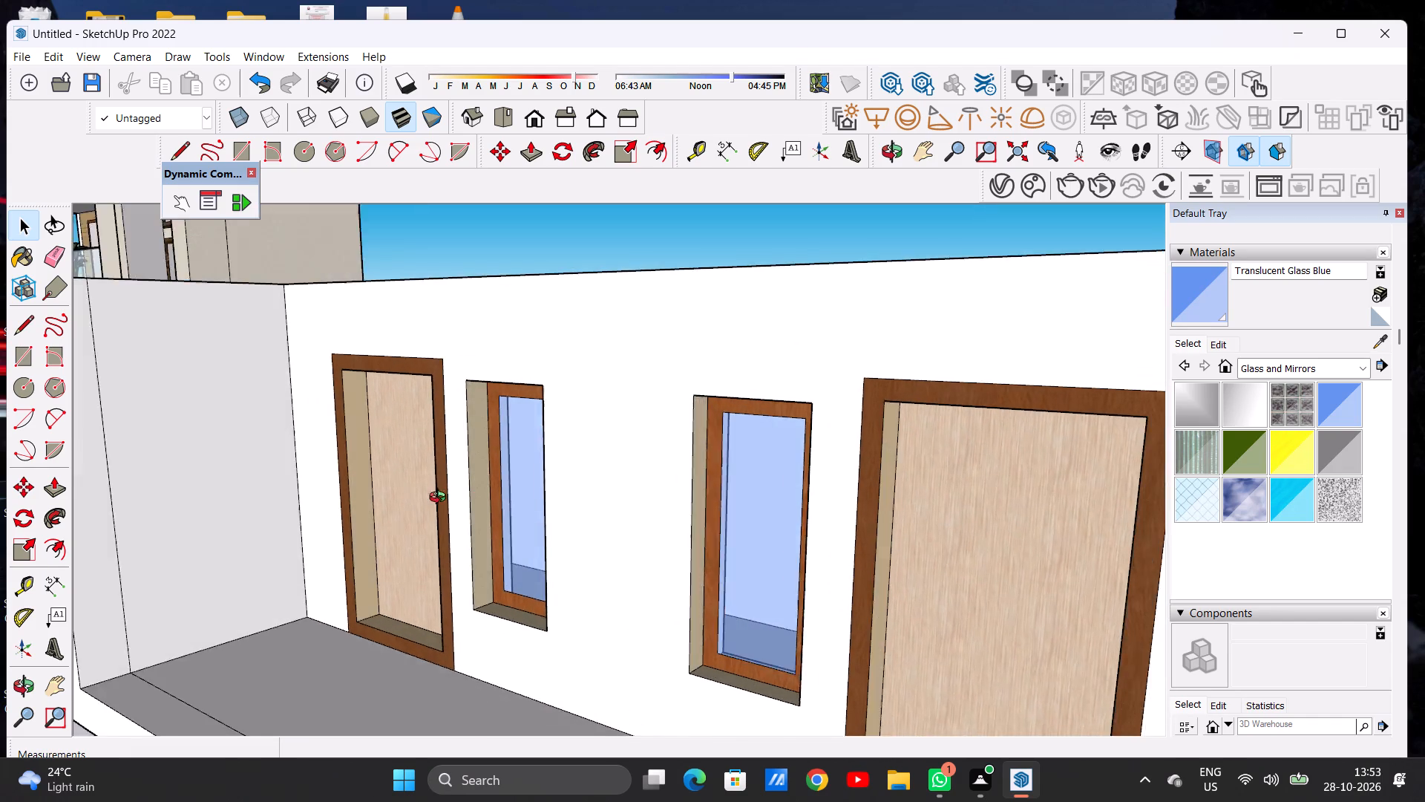
middle_click_drag(441, 499, 439, 504)
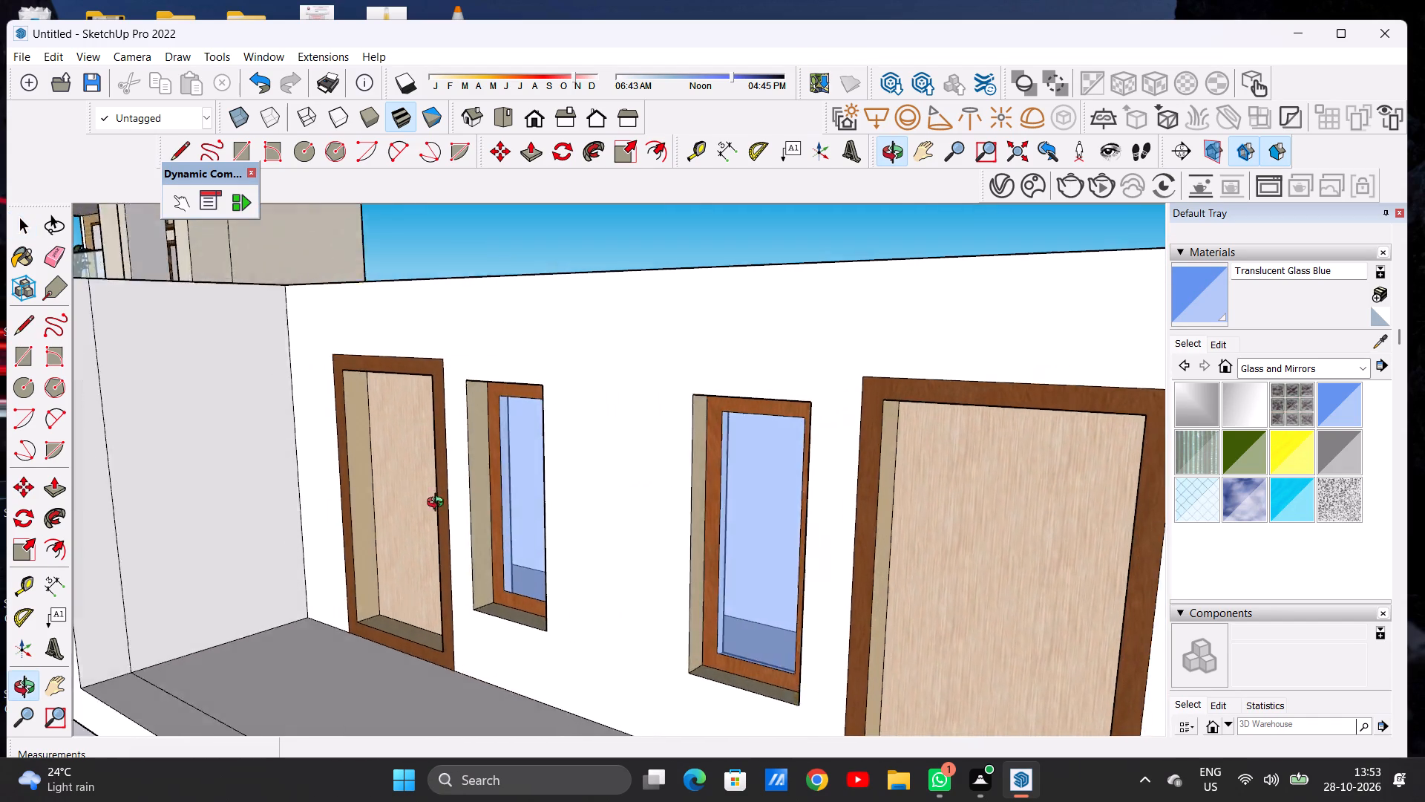
middle_click_drag(439, 504, 370, 509)
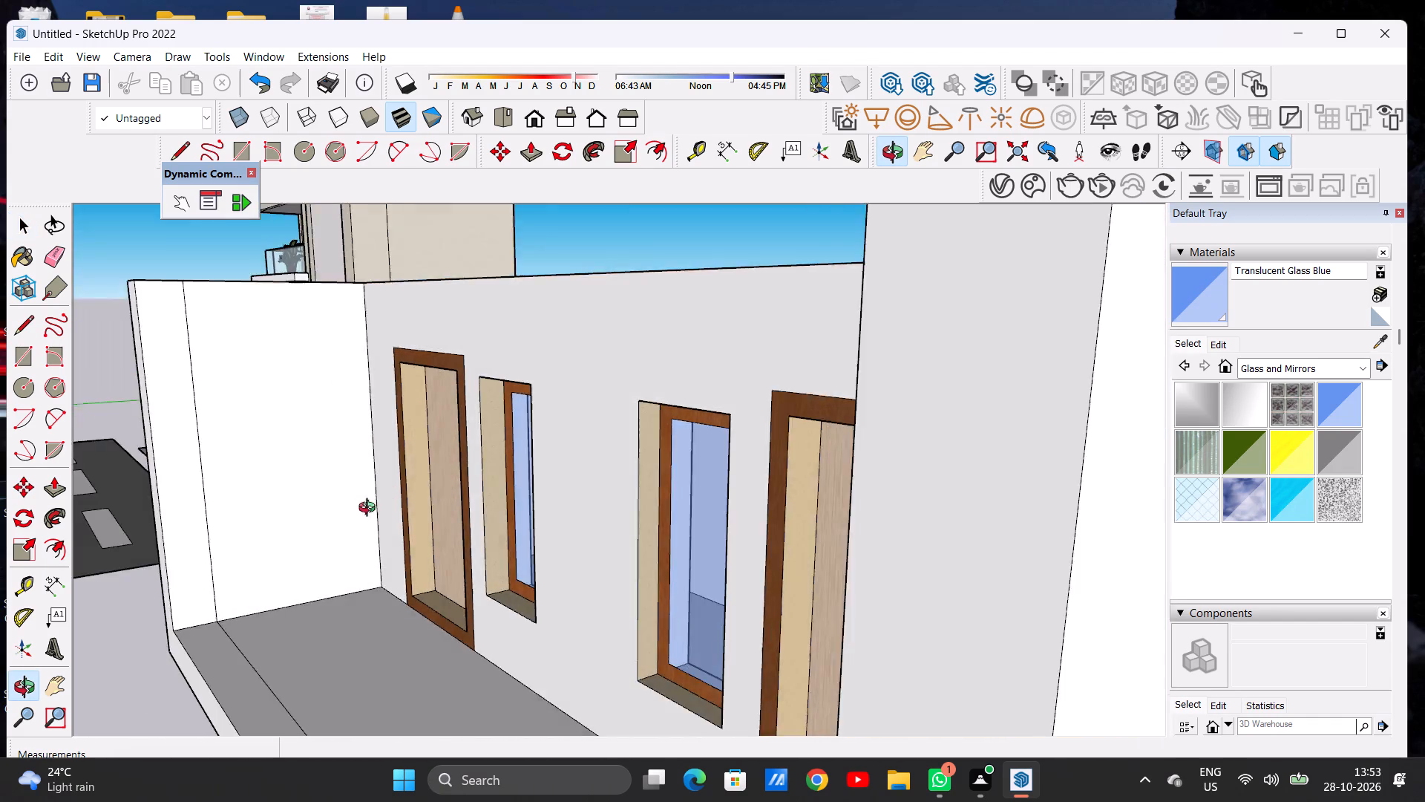
middle_click_drag(370, 509, 640, 472)
scroll(639, 467, "down", 9)
scroll(641, 473, "up", 1)
scroll(641, 473, "down", 7)
scroll(641, 475, "up", 1)
scroll(641, 475, "down", 3)
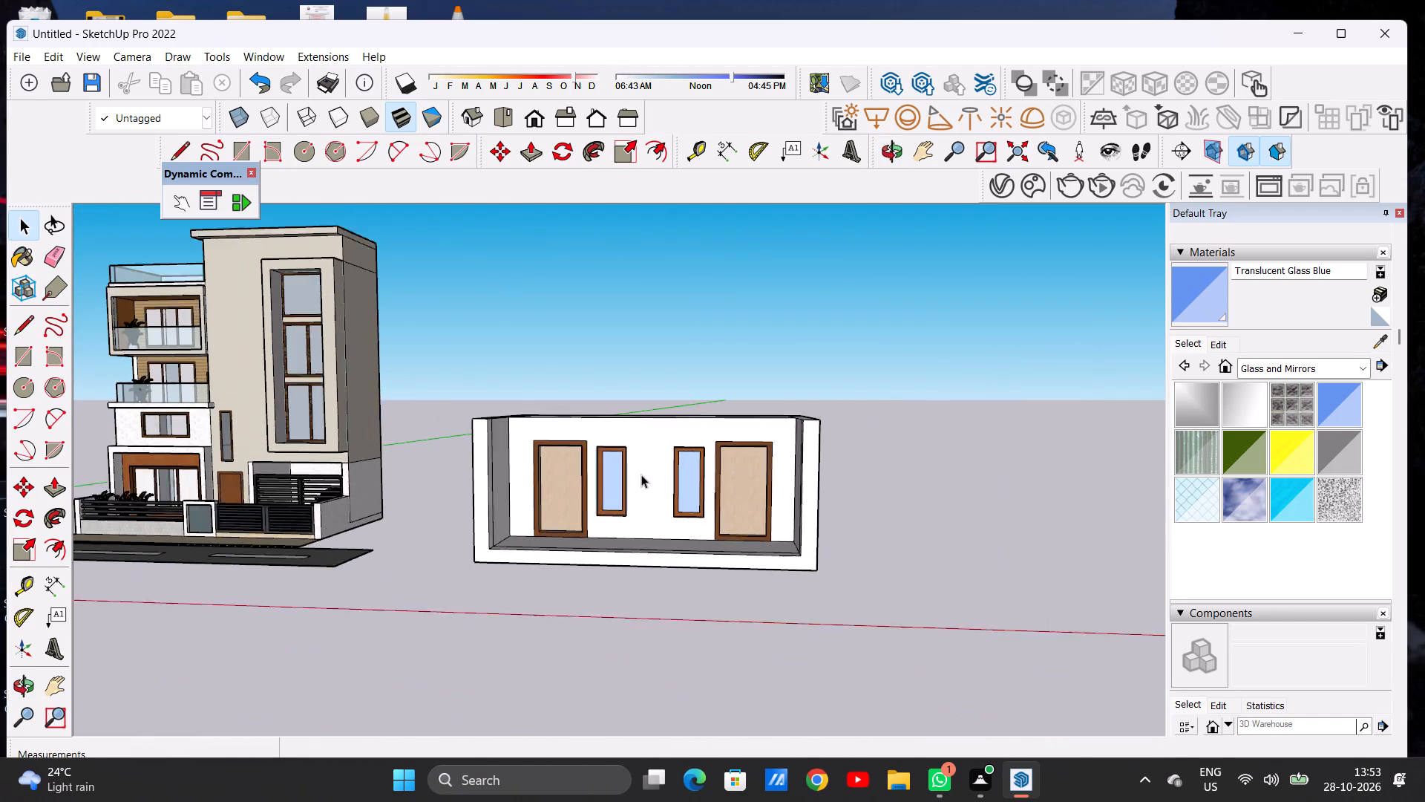
middle_click_drag(593, 493, 589, 587)
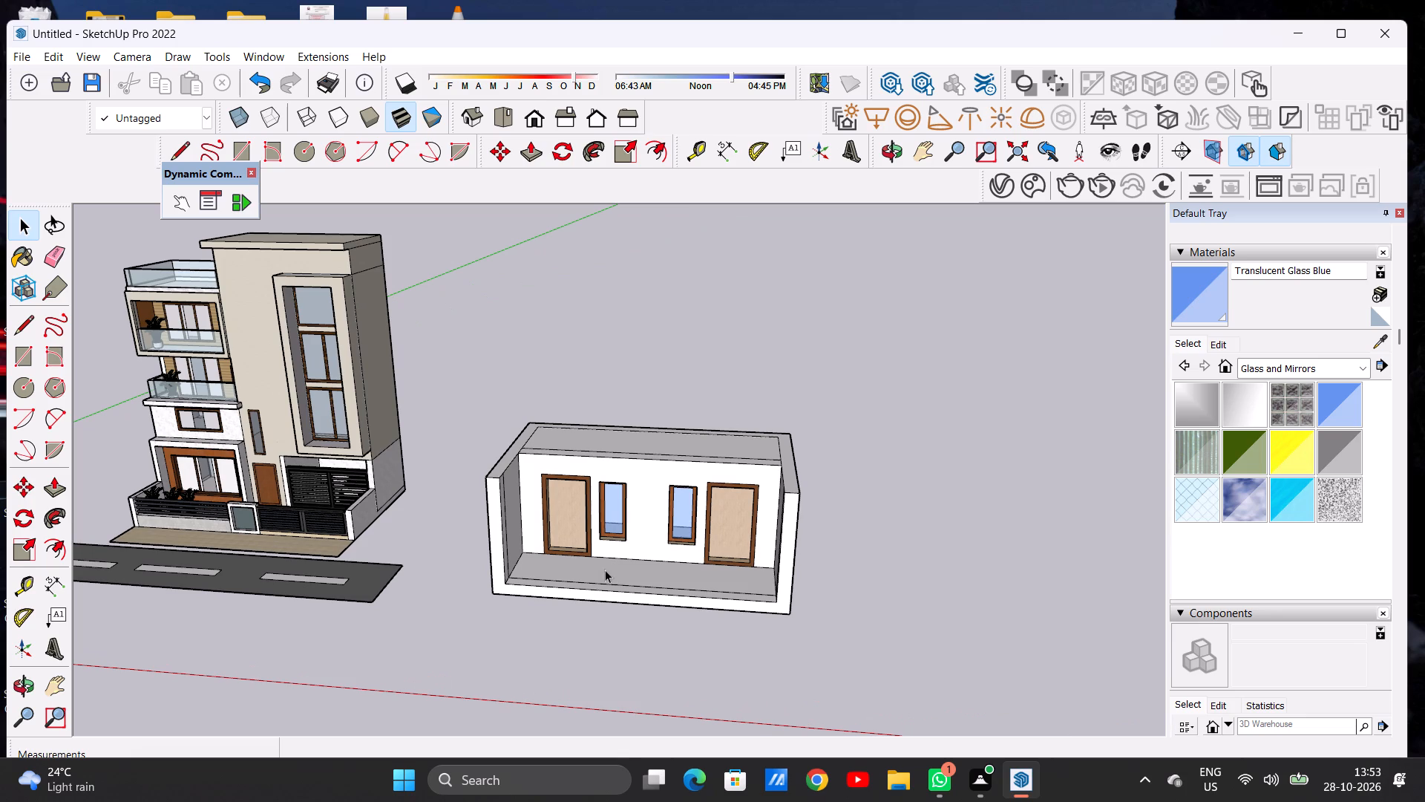
scroll(618, 535, "up", 8)
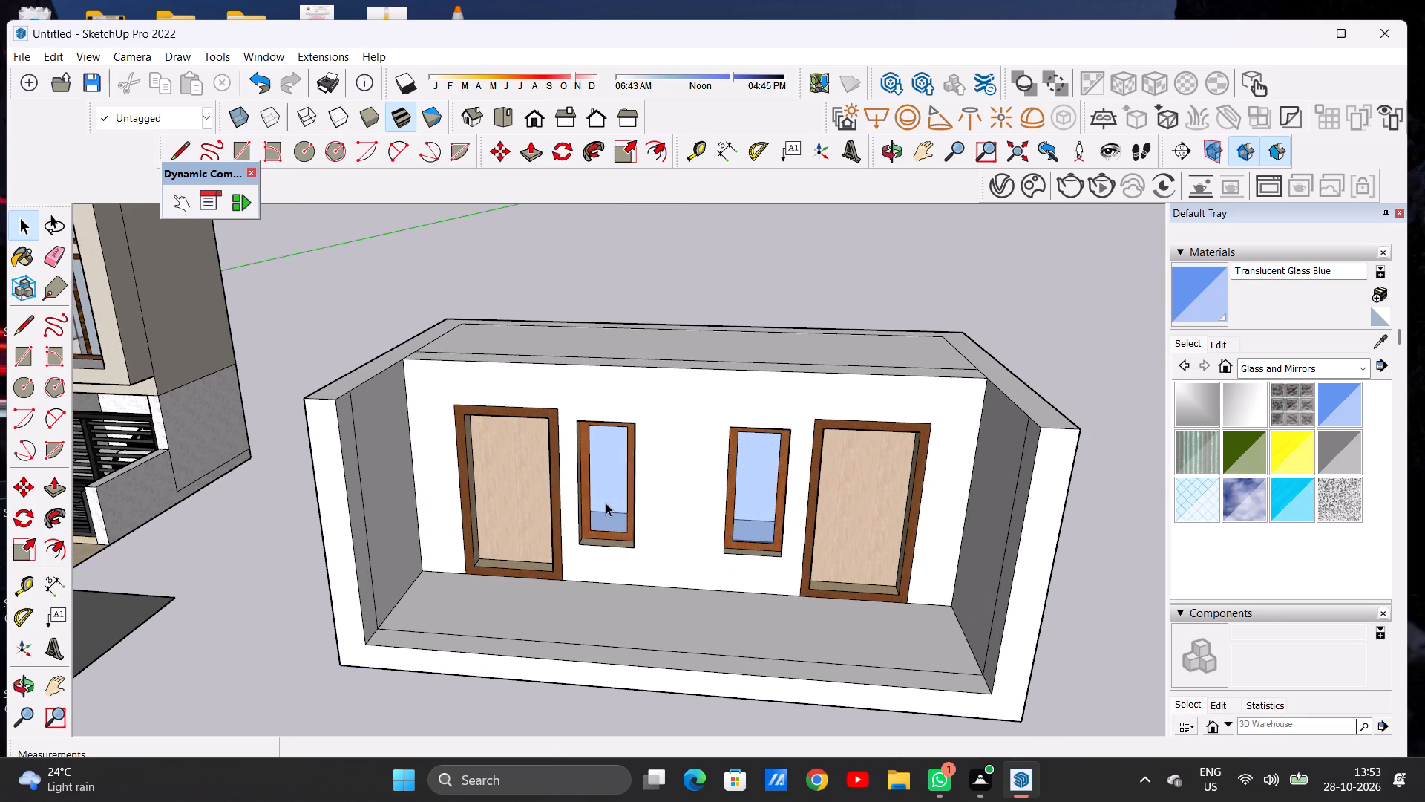
scroll(607, 479, "down", 3)
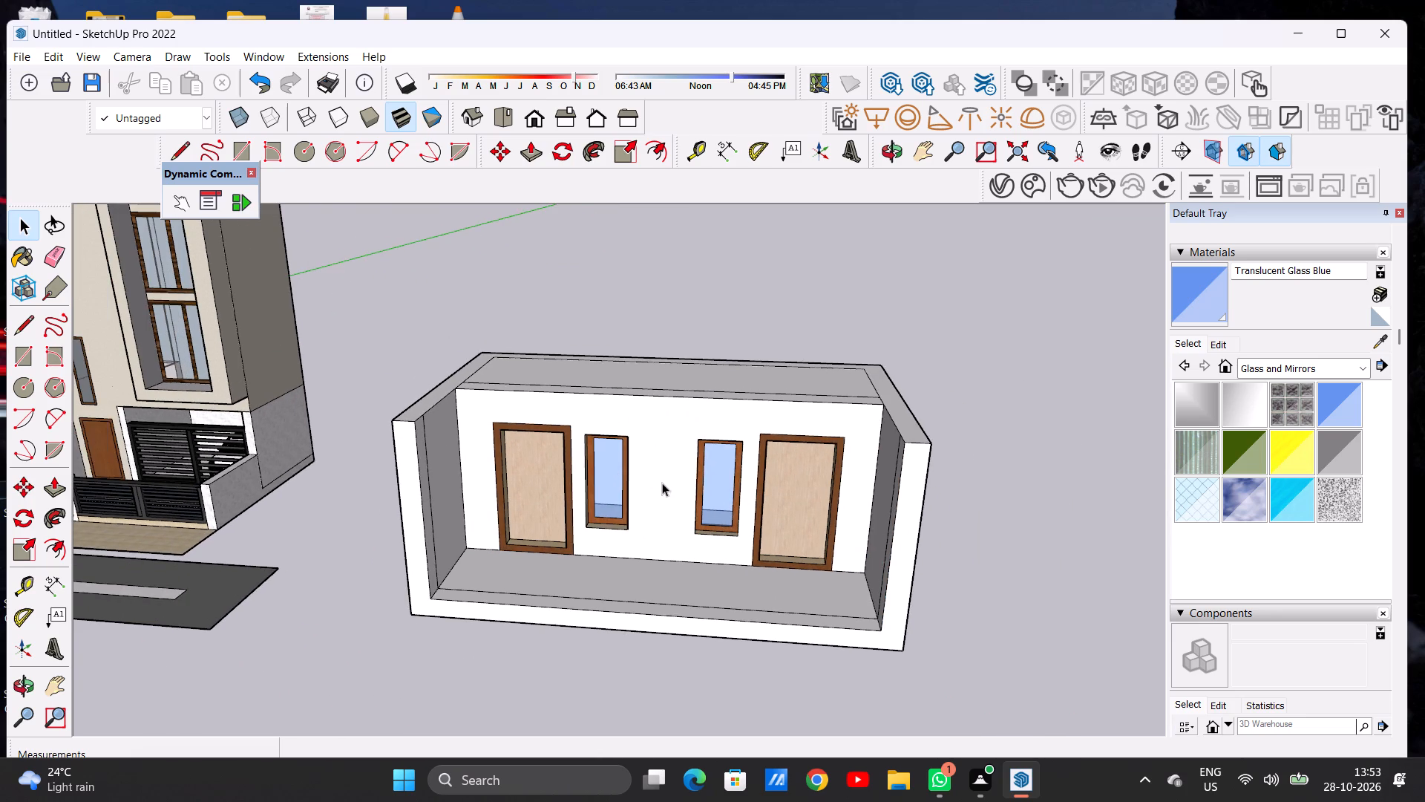
middle_click_drag(662, 483, 695, 447)
scroll(455, 491, "down", 3)
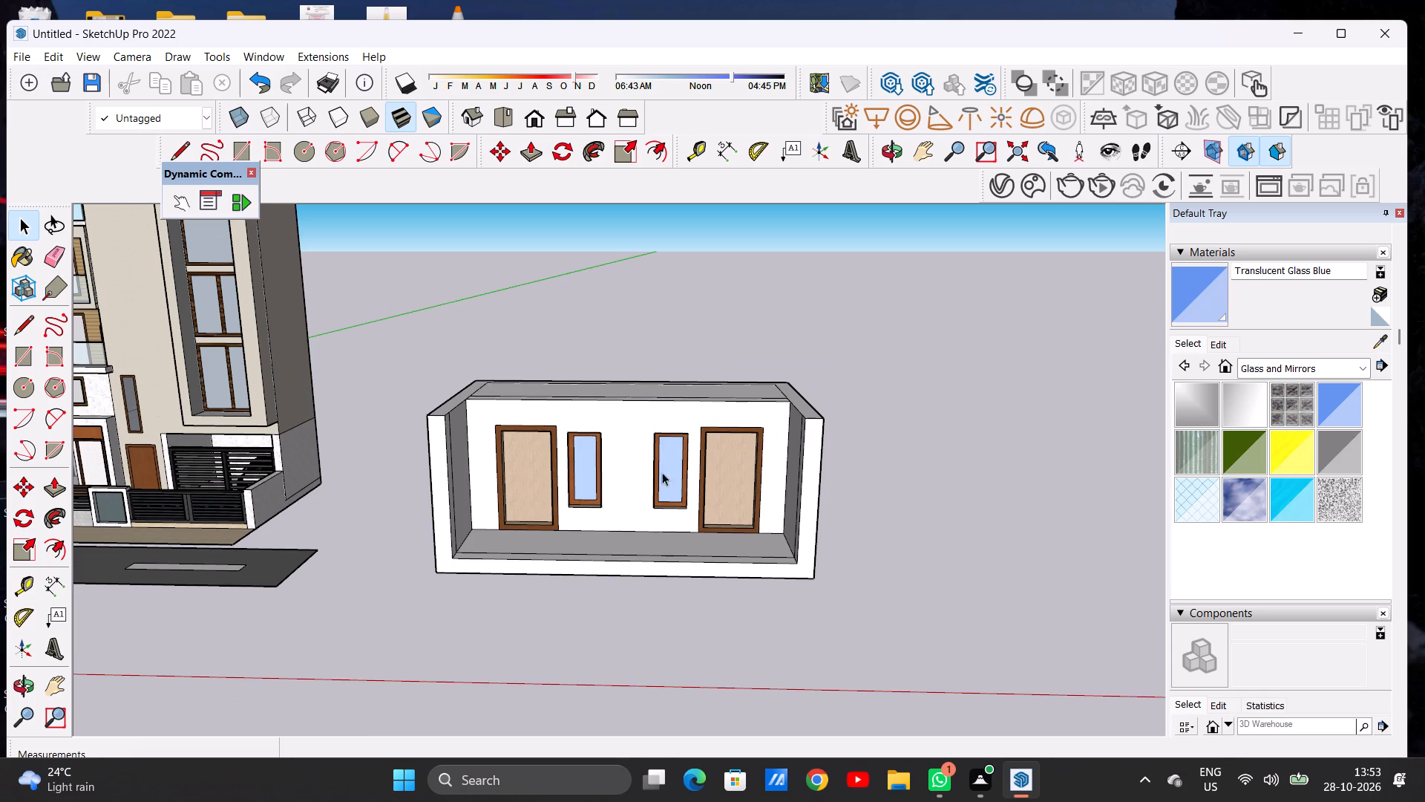
Push/Pull the roof face over the back room upward about 1' 5" to form a raised slab.
middle_click_drag(776, 431, 600, 534)
scroll(695, 428, "up", 4)
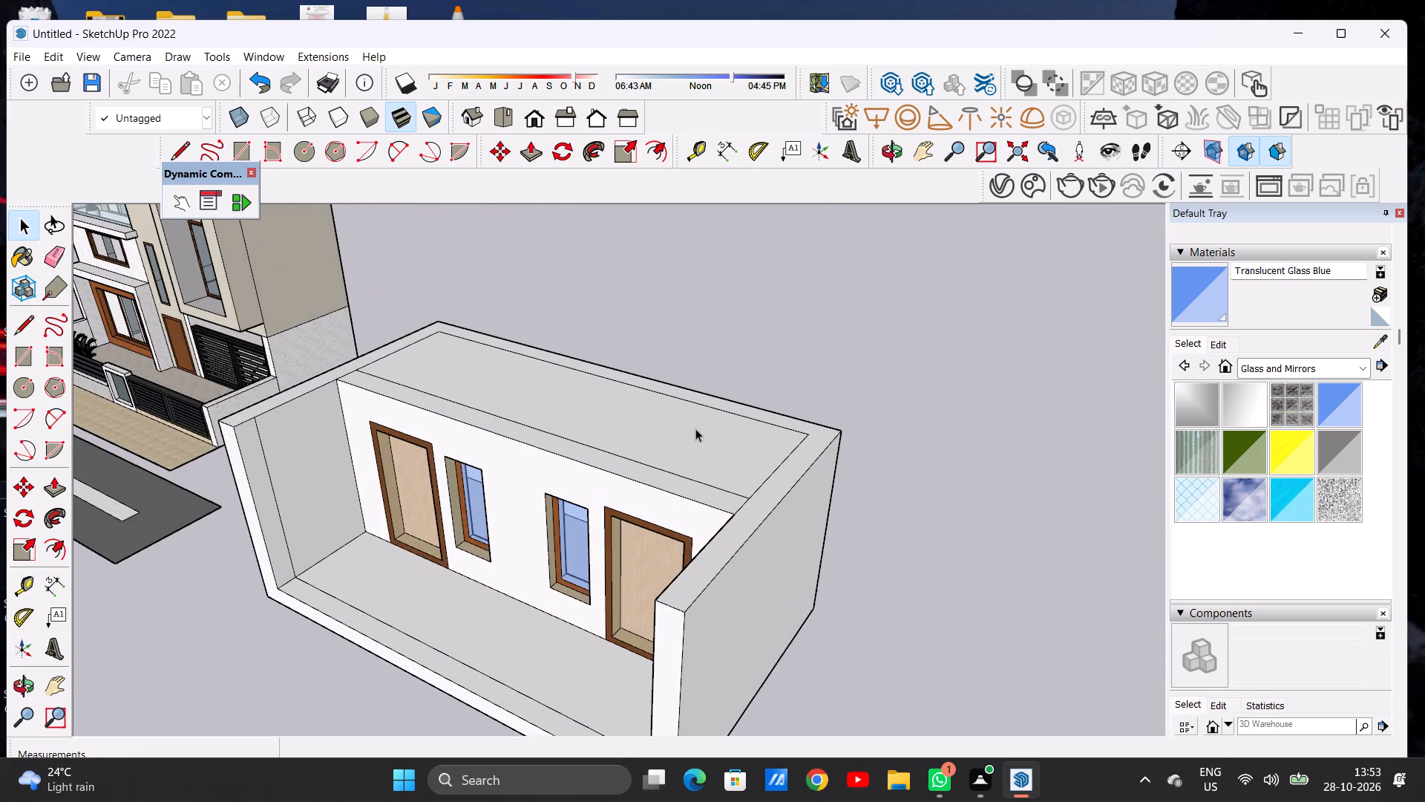
key("p")
scroll(726, 446, "up", 2)
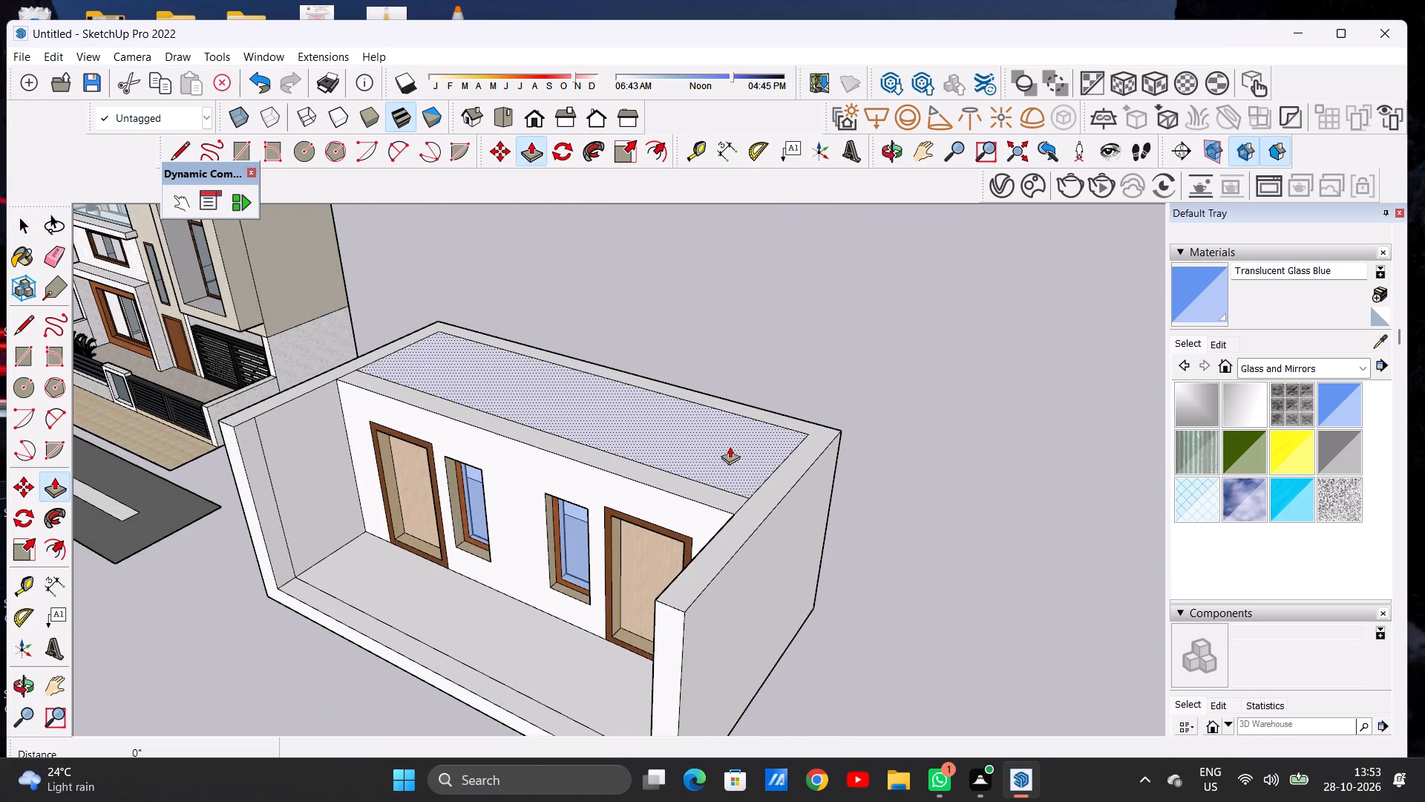
scroll(730, 446, "up", 1)
left_click(733, 446)
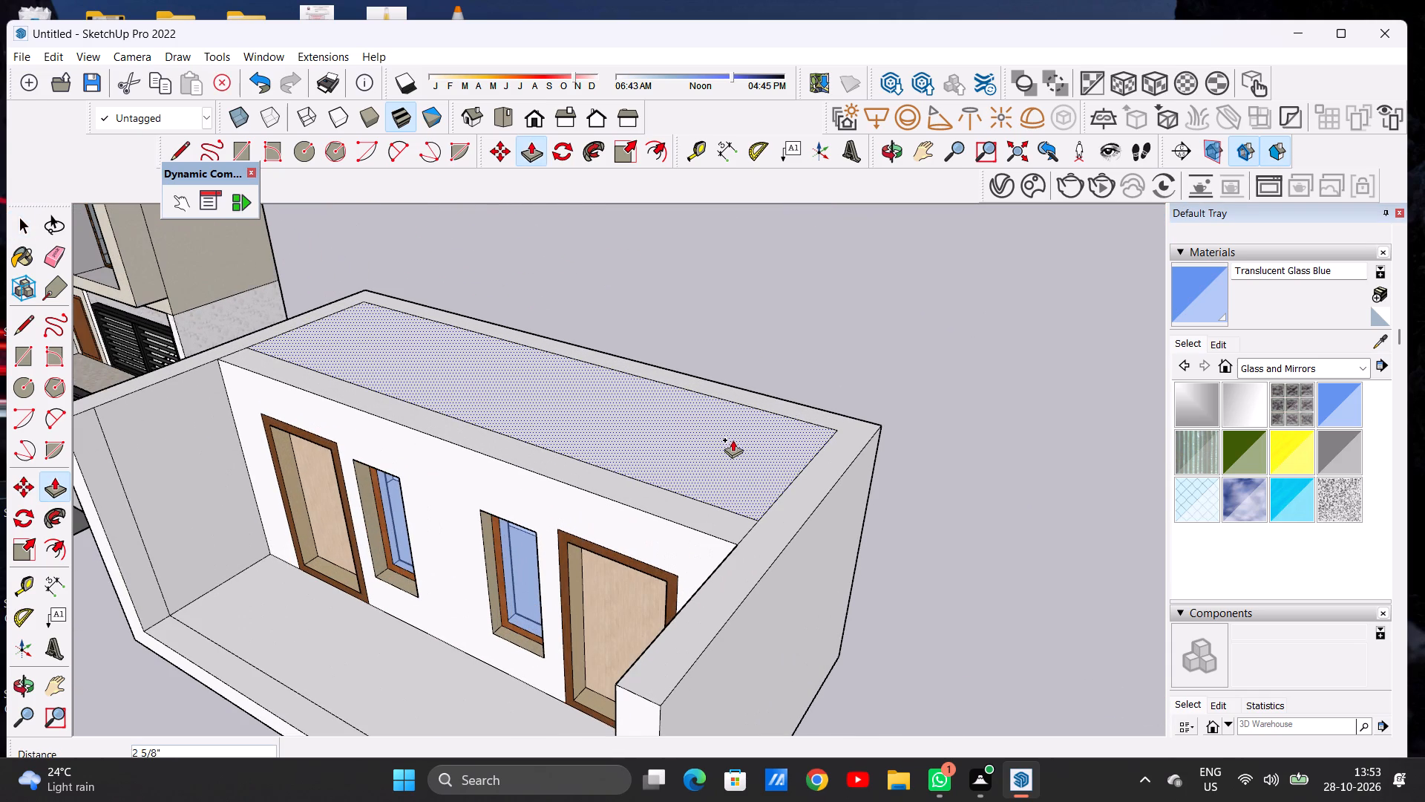
left_click(733, 427)
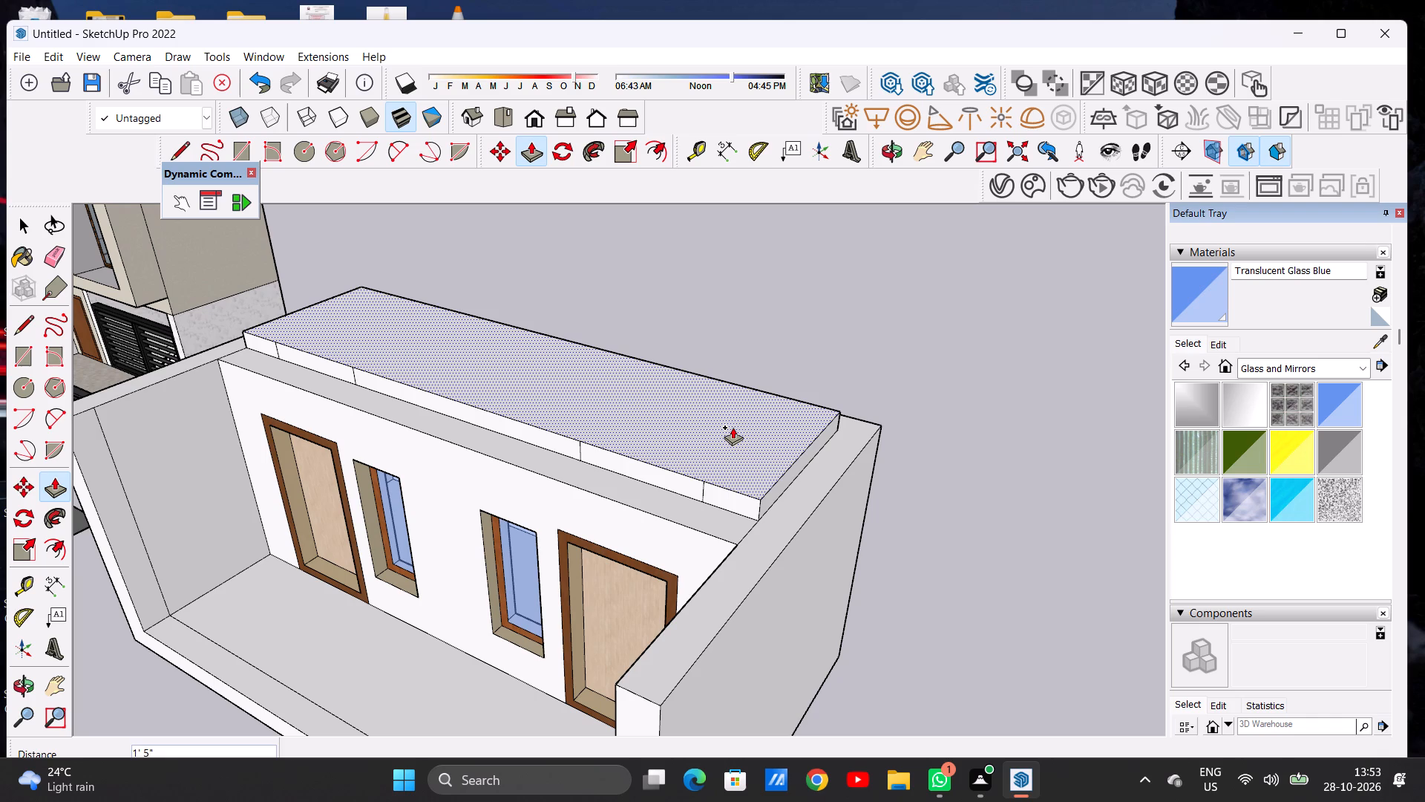
key("space")
Erase the four vertical dividing lines on the raised roof slab's front face.
middle_click_drag(653, 456, 712, 405)
scroll(712, 405, "up", 2)
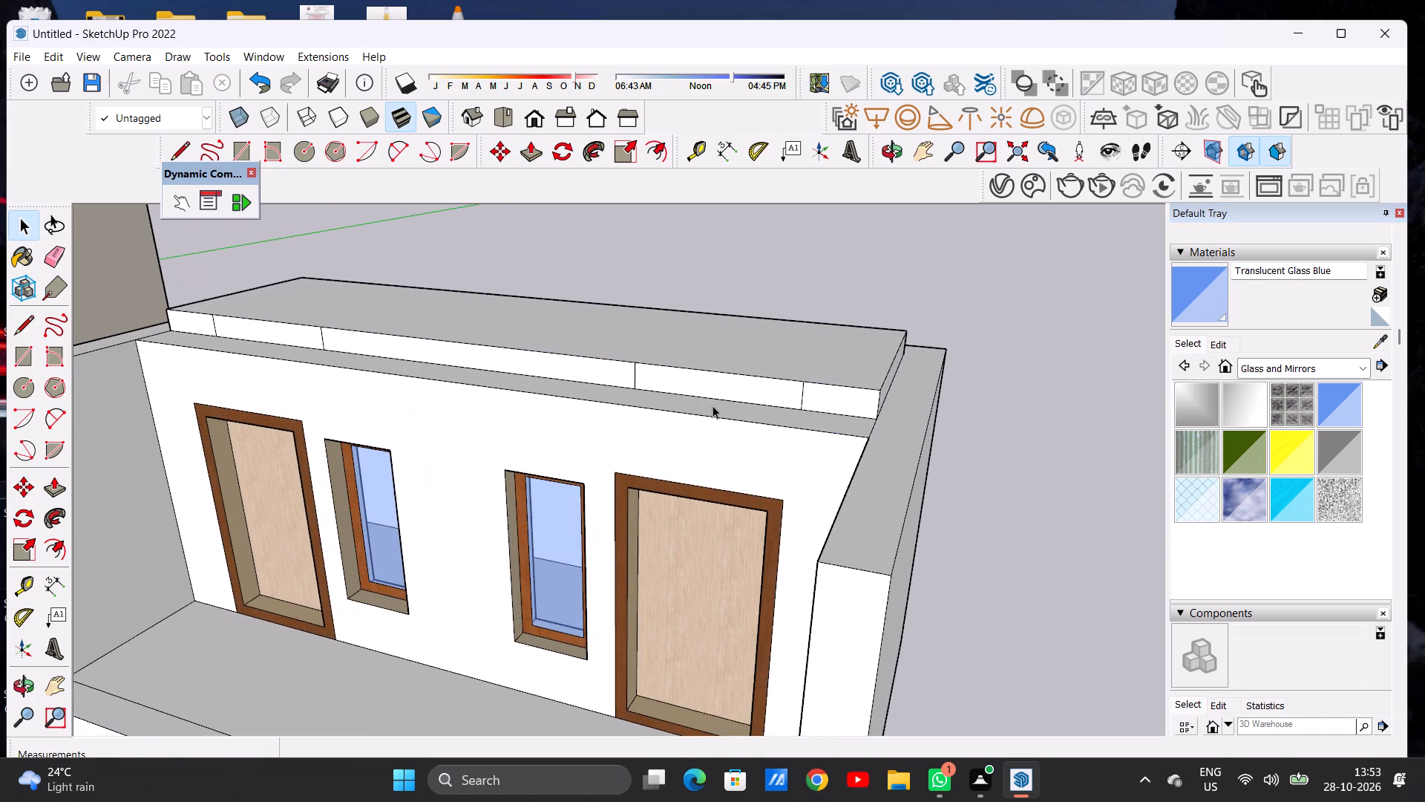
key("e")
scroll(727, 414, "up", 4)
left_click_drag(843, 382, 814, 387)
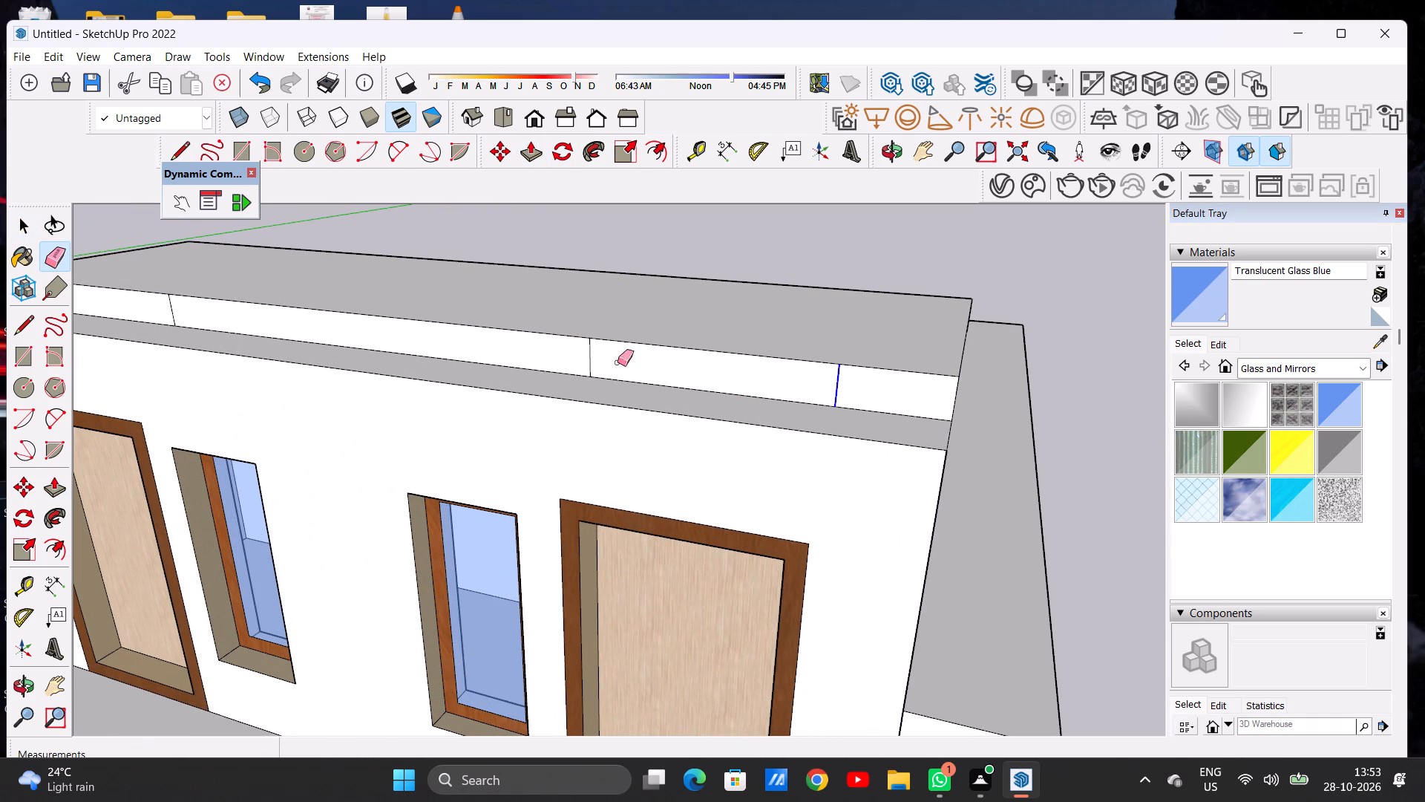
left_click_drag(584, 350, 622, 353)
scroll(807, 391, "down", 8)
scroll(295, 319, "up", 5)
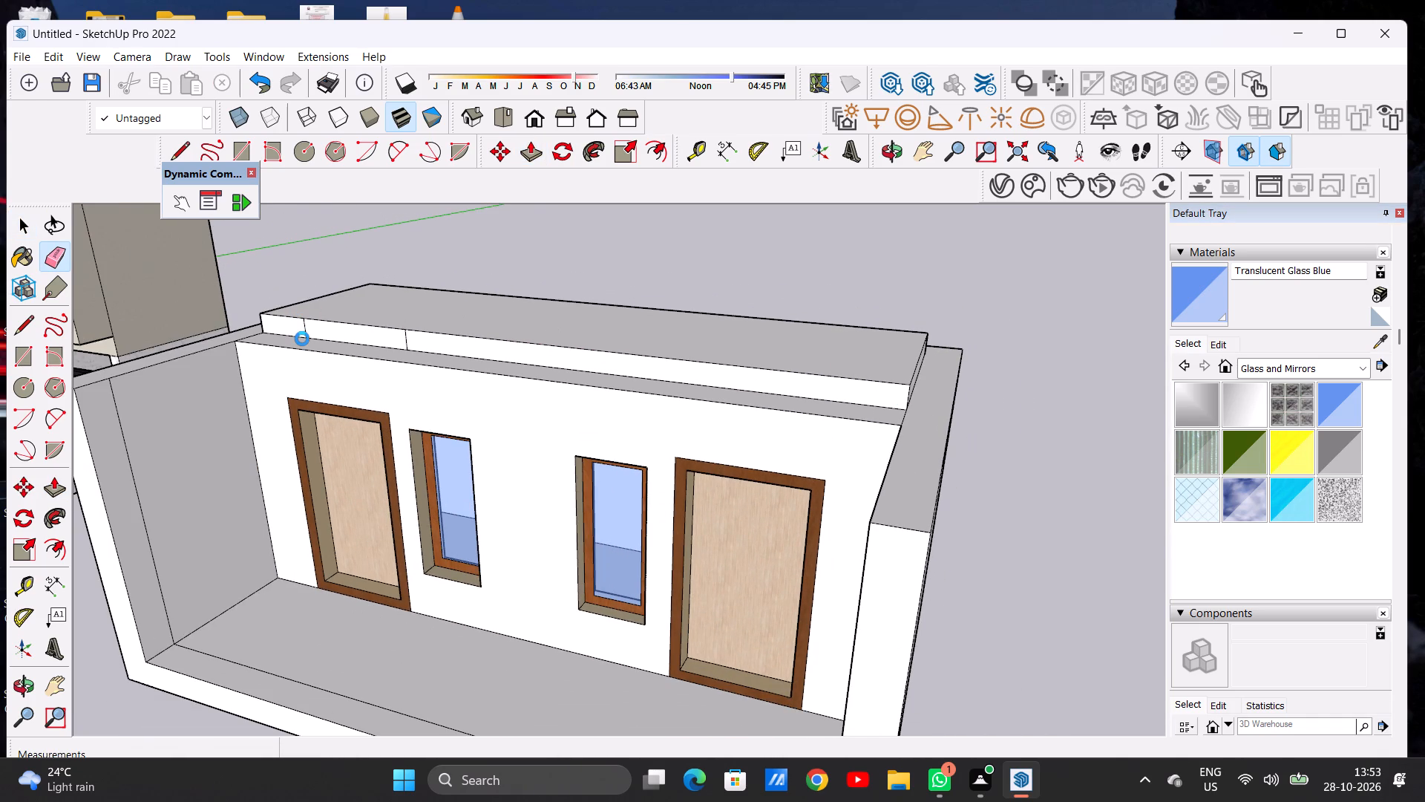
scroll(302, 339, "up", 3)
scroll(302, 339, "down", 1)
scroll(302, 339, "up", 13)
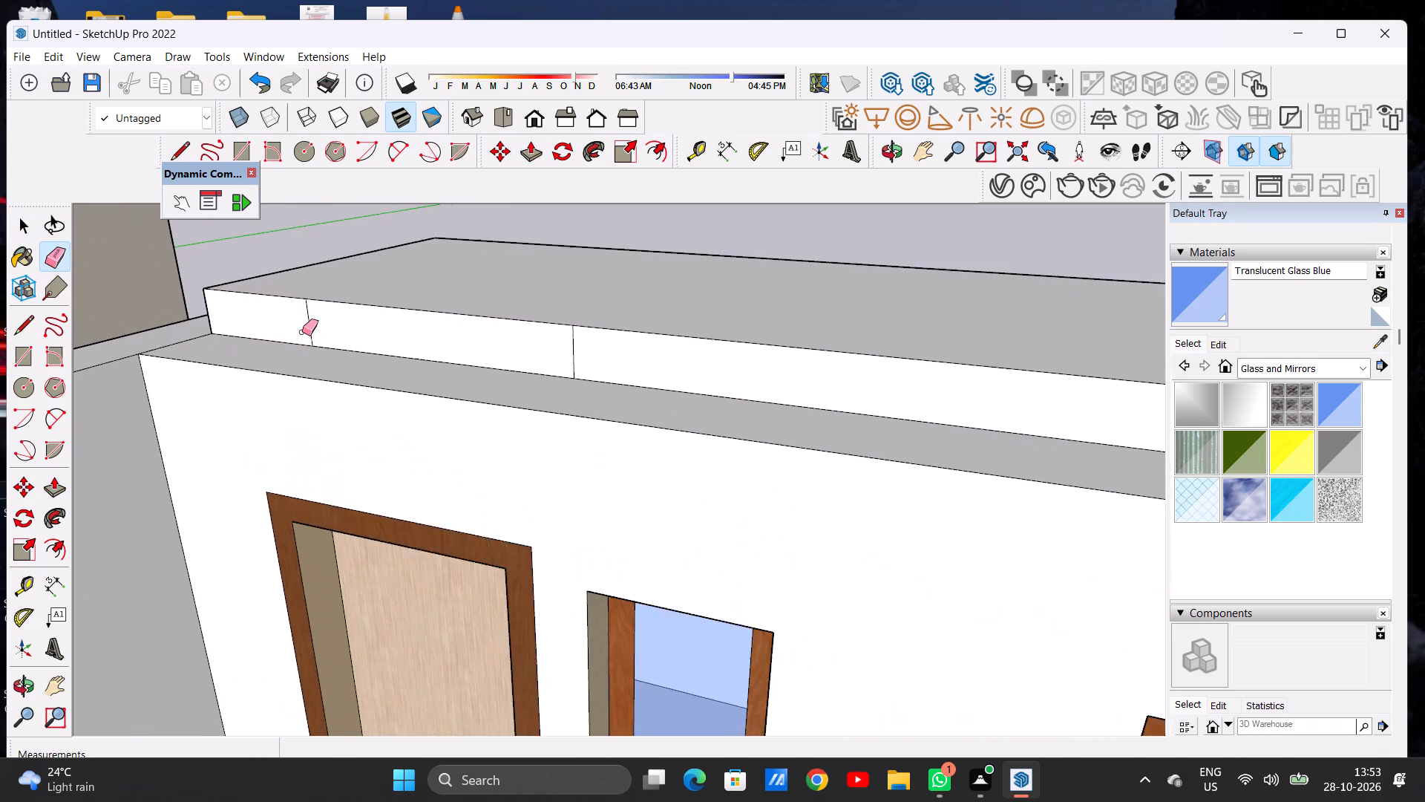
scroll(302, 332, "up", 6)
left_click_drag(308, 307, 340, 313)
left_click_drag(796, 365, 780, 364)
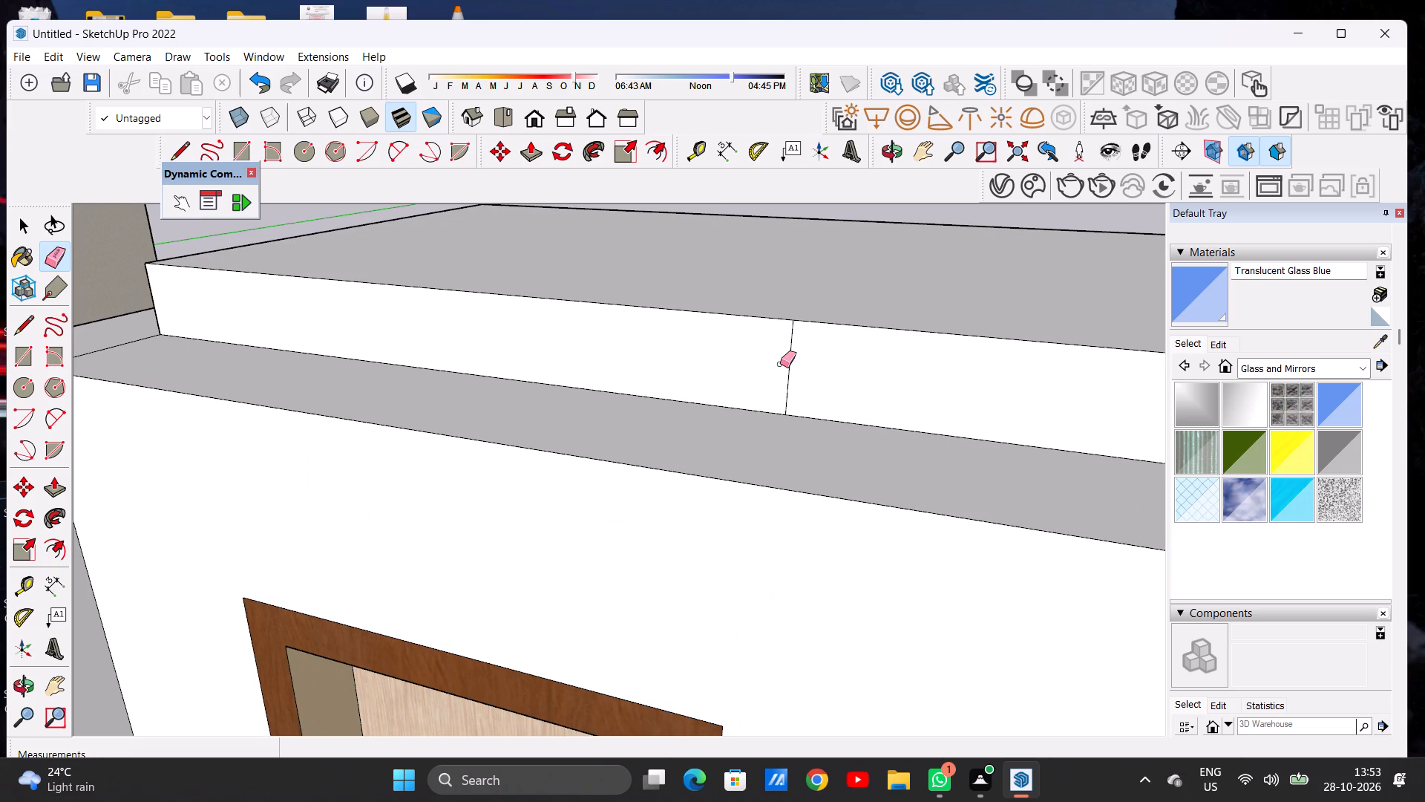
left_click_drag(780, 364, 773, 364)
key("space")
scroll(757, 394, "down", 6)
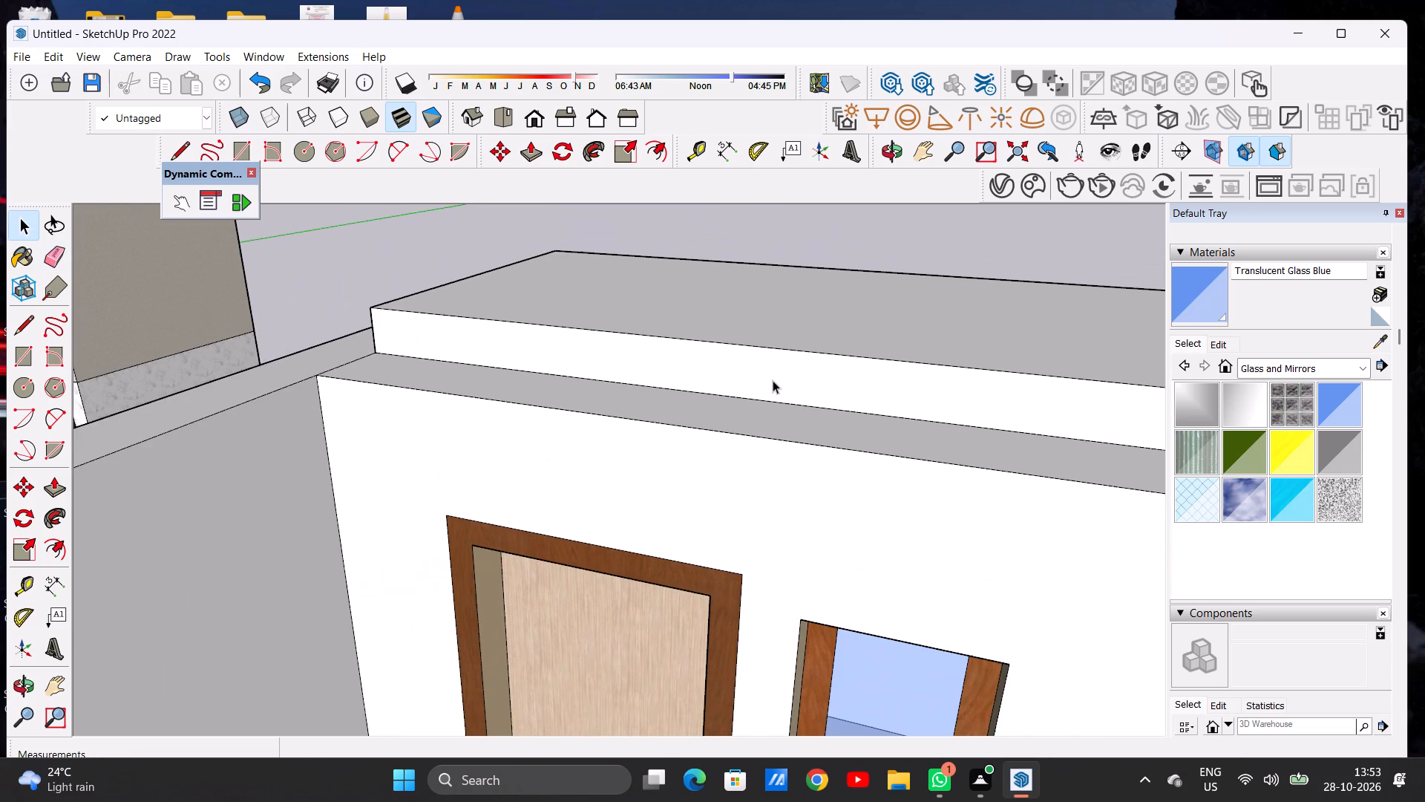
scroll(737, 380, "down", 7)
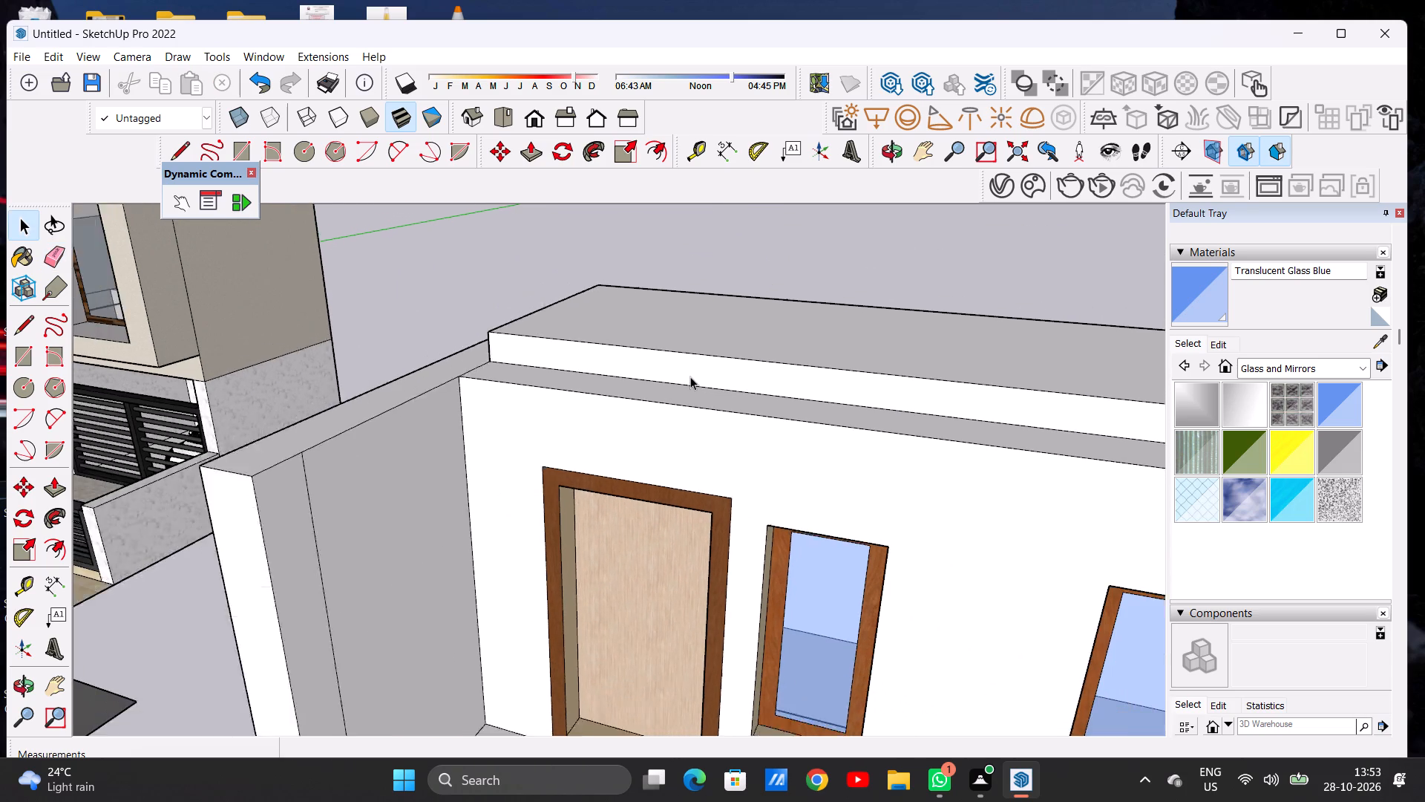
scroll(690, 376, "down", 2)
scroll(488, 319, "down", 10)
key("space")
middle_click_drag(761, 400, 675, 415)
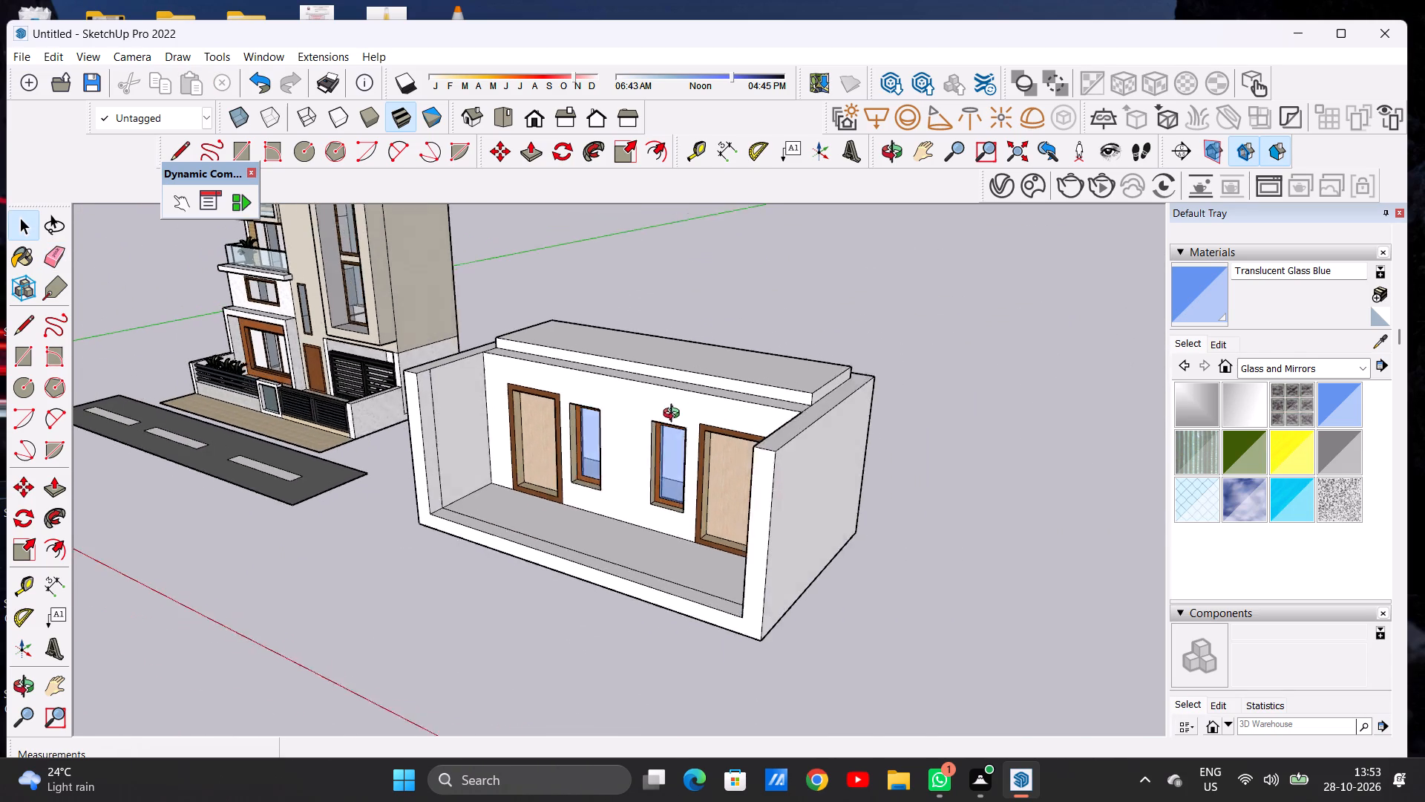
Push/Pull the roof slab's front face forward about 14' 10 1/8" to the front edge of the side walls.
middle_click_drag(675, 415, 671, 417)
key("p")
scroll(768, 423, "up", 10)
scroll(768, 423, "down", 1)
scroll(768, 423, "up", 4)
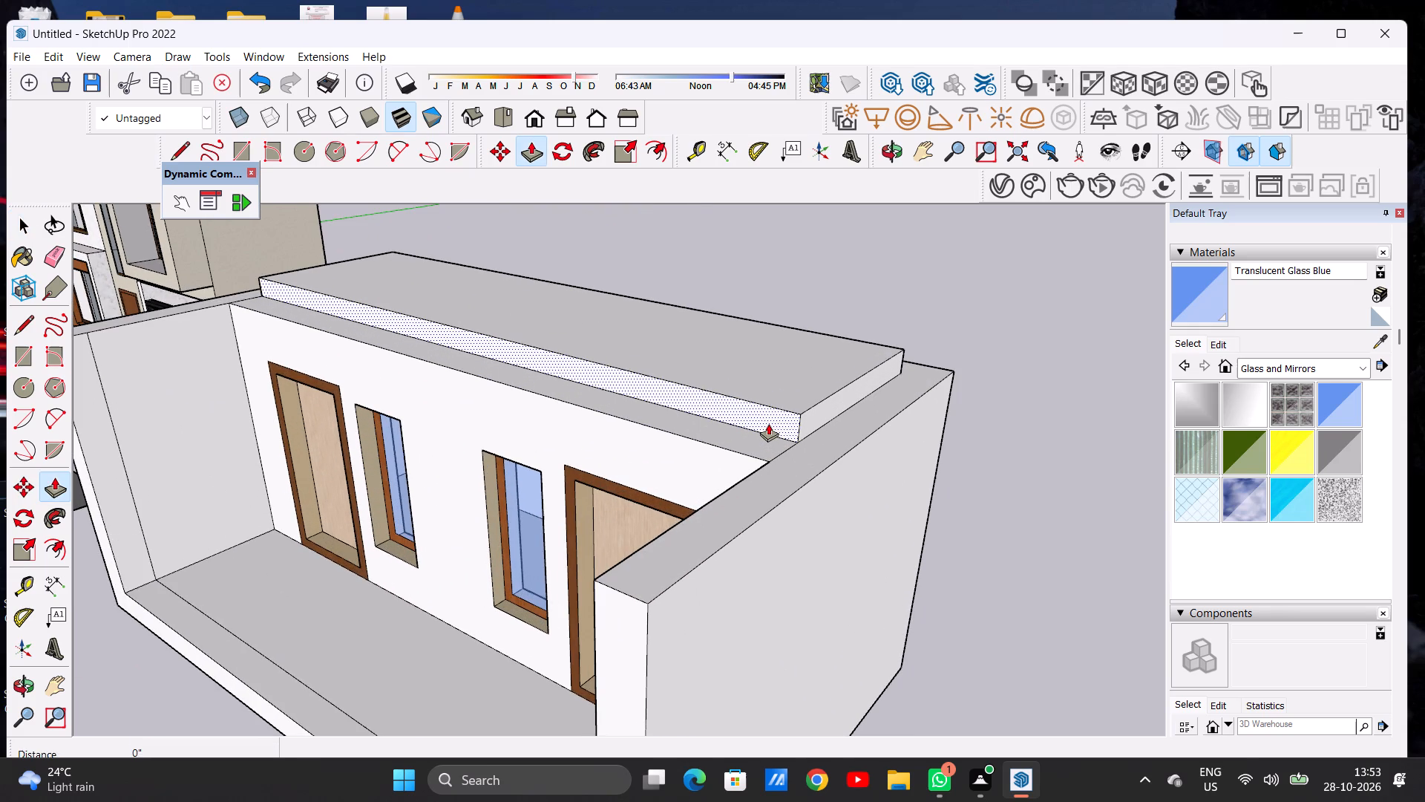
left_click(768, 423)
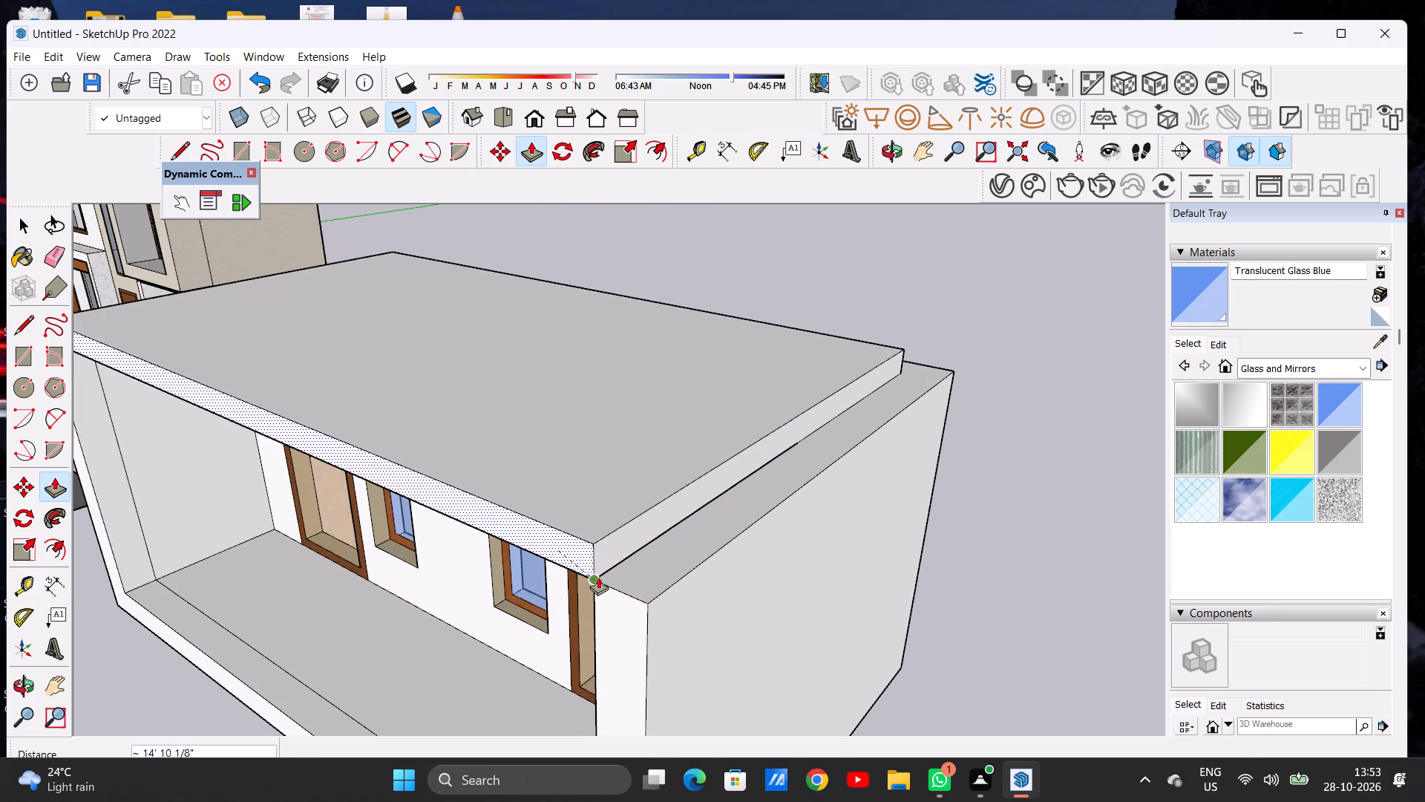
left_click(598, 577)
key("space")
Examine the extended roof slab over the open front area from the front, above and at a distance.
scroll(728, 500, "down", 8)
scroll(835, 431, "up", 1)
scroll(845, 431, "down", 2)
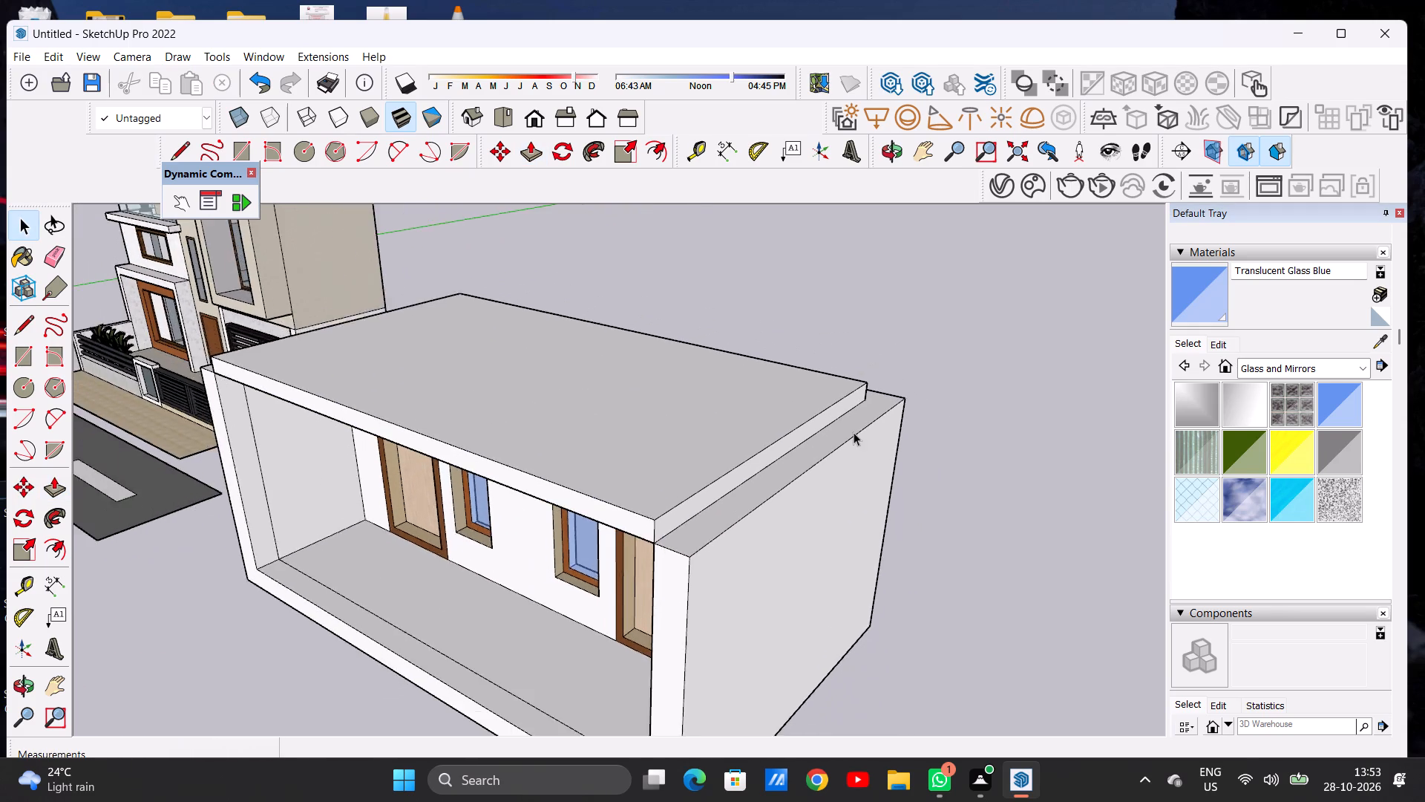
scroll(854, 432, "down", 6)
middle_click_drag(441, 477, 580, 426)
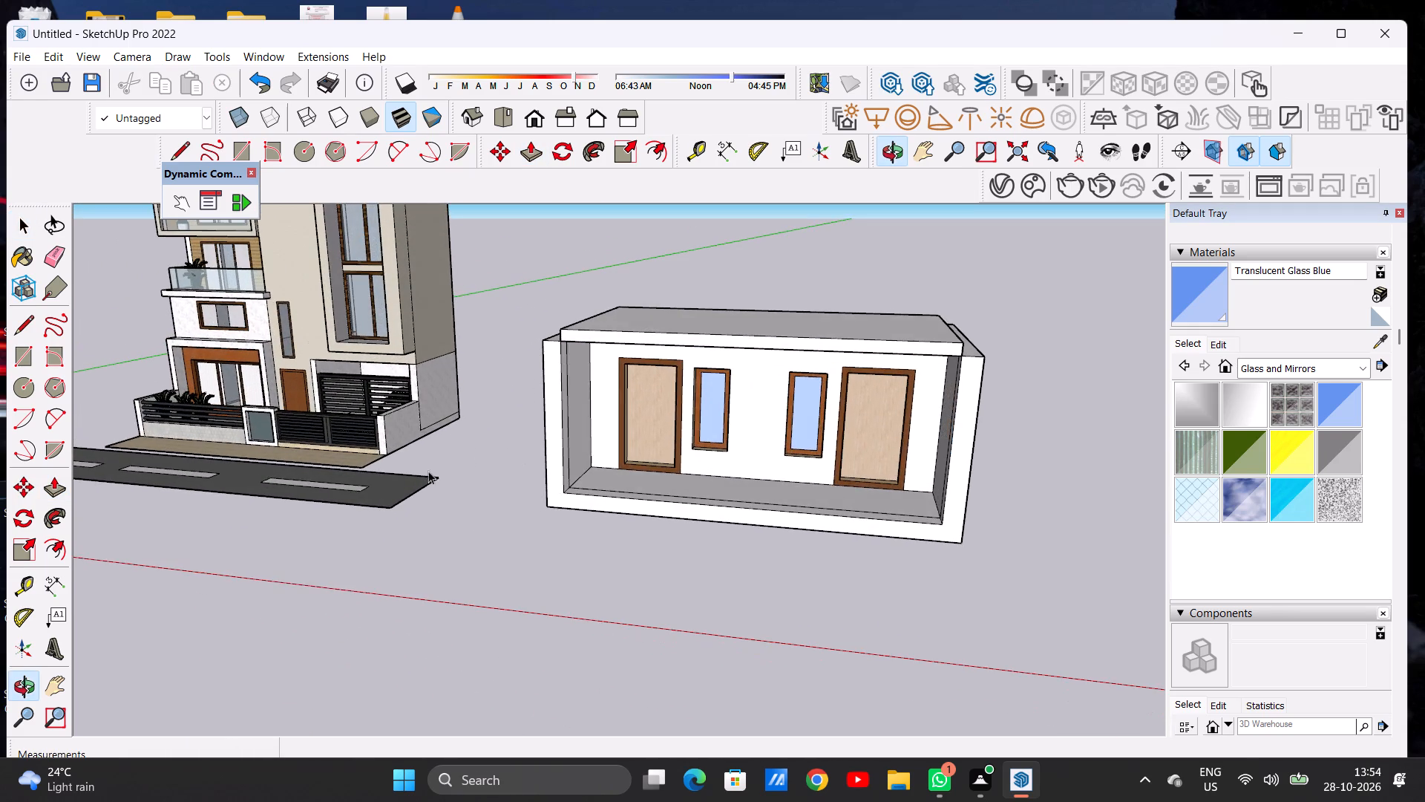
scroll(354, 509, "down", 7)
middle_click_drag(472, 518, 587, 480)
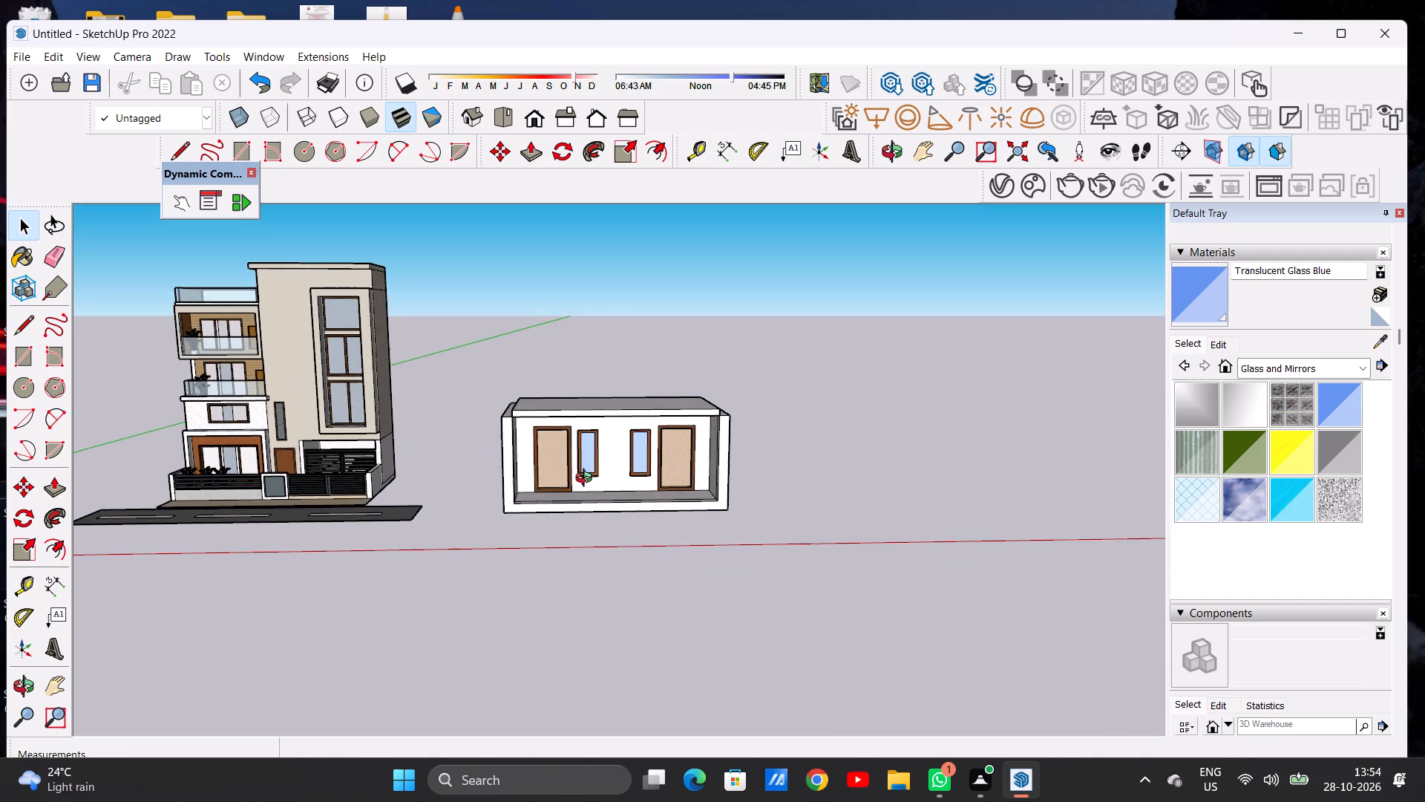
middle_click_drag(587, 480, 588, 480)
scroll(582, 428, "up", 14)
middle_click_drag(572, 453, 577, 417)
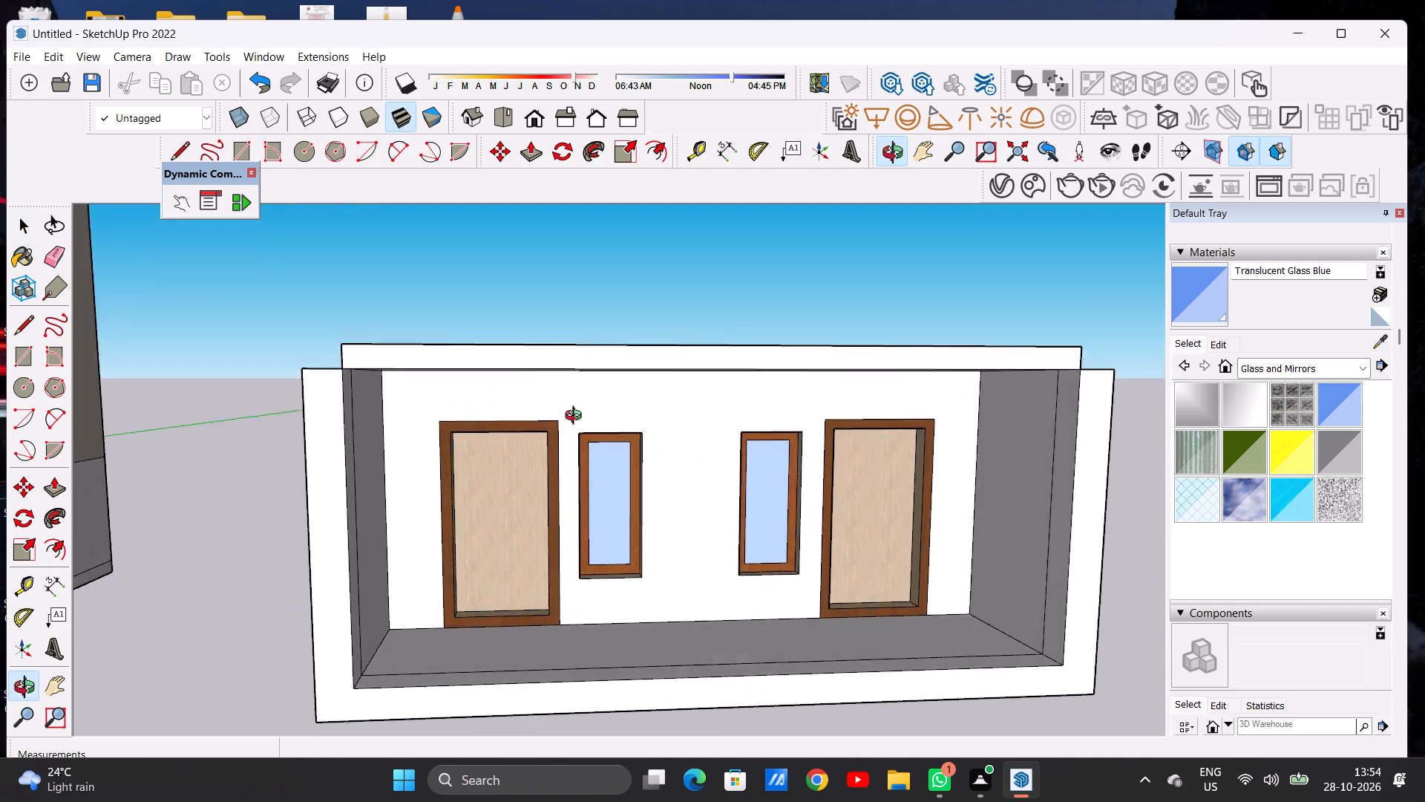
middle_click_drag(577, 417, 582, 584)
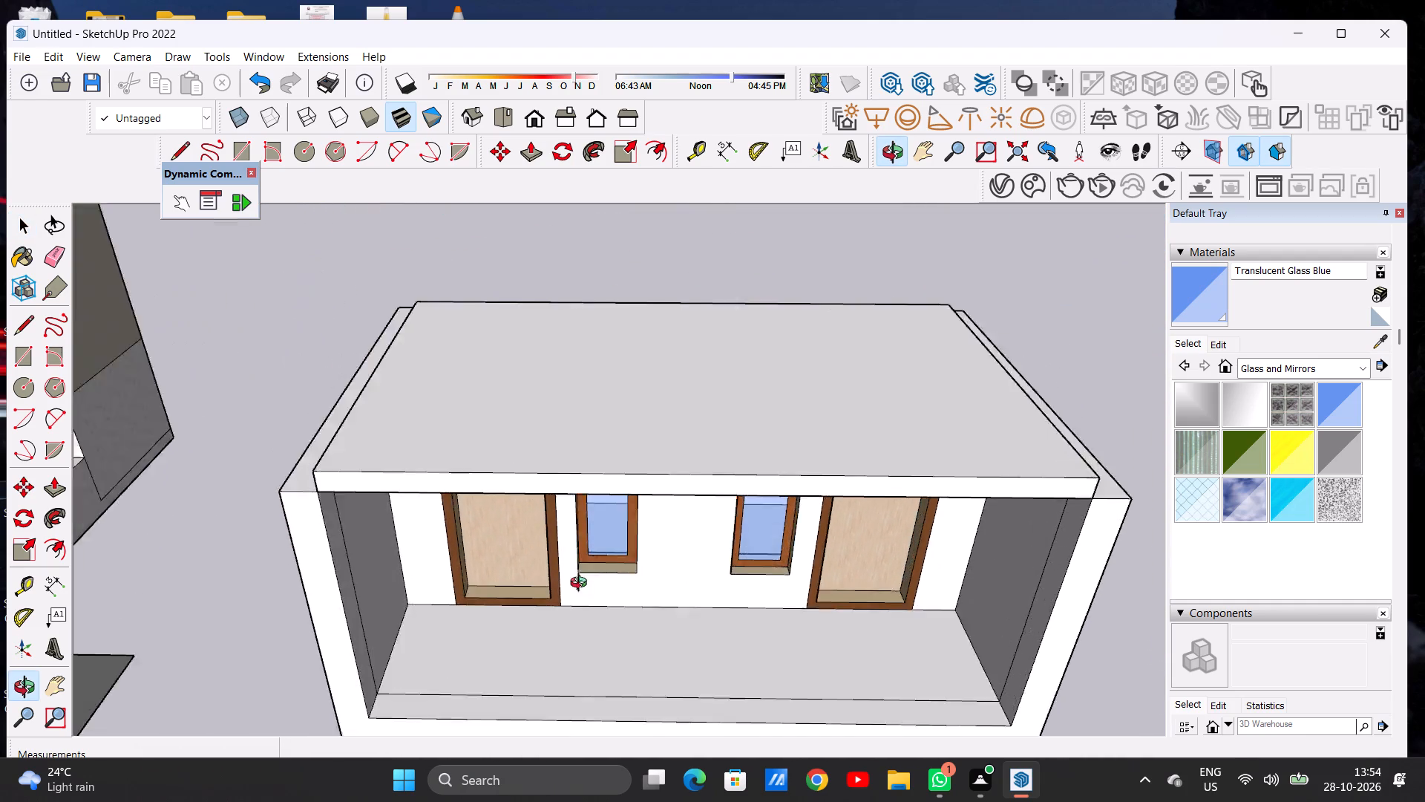
middle_click_drag(582, 584, 556, 465)
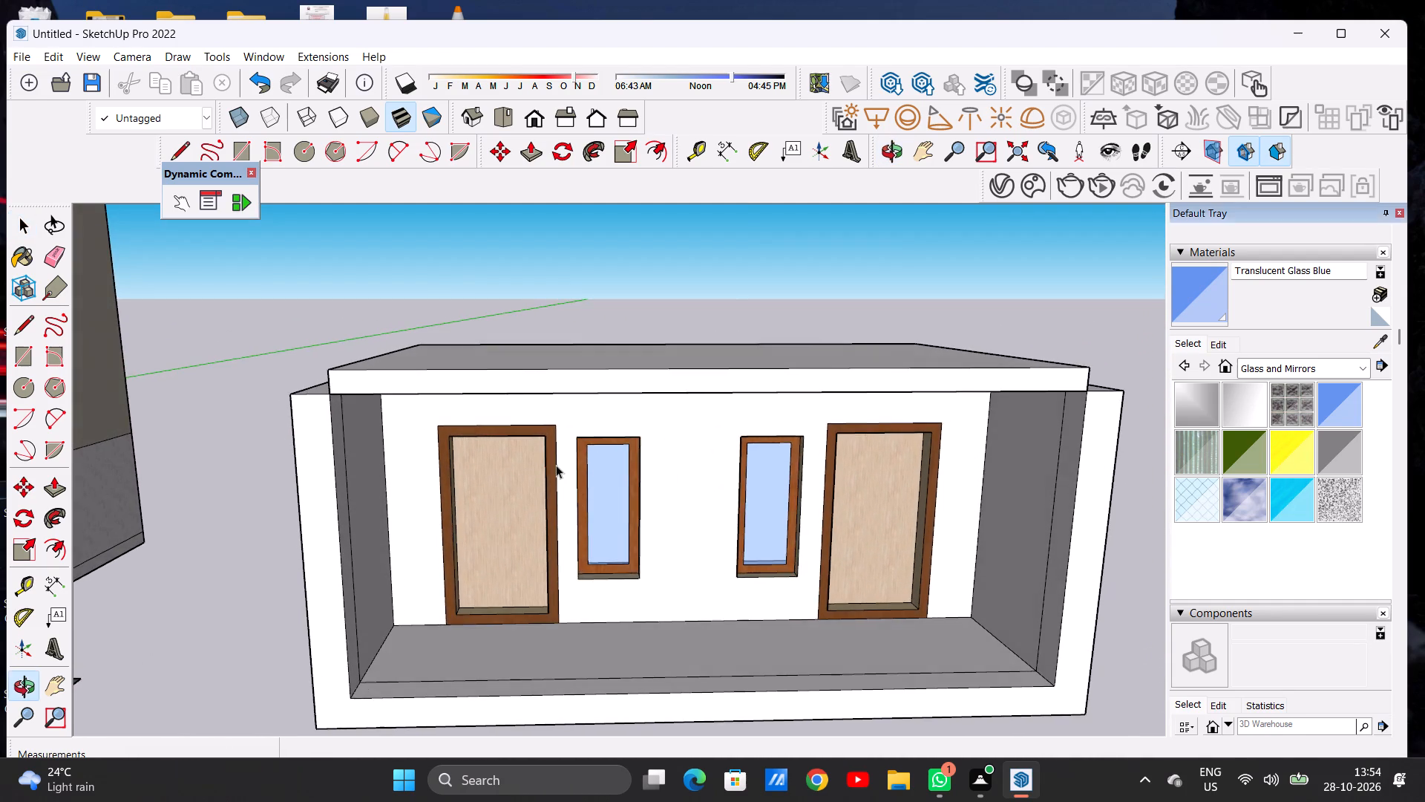
scroll(464, 475, "down", 17)
scroll(596, 475, "down", 3)
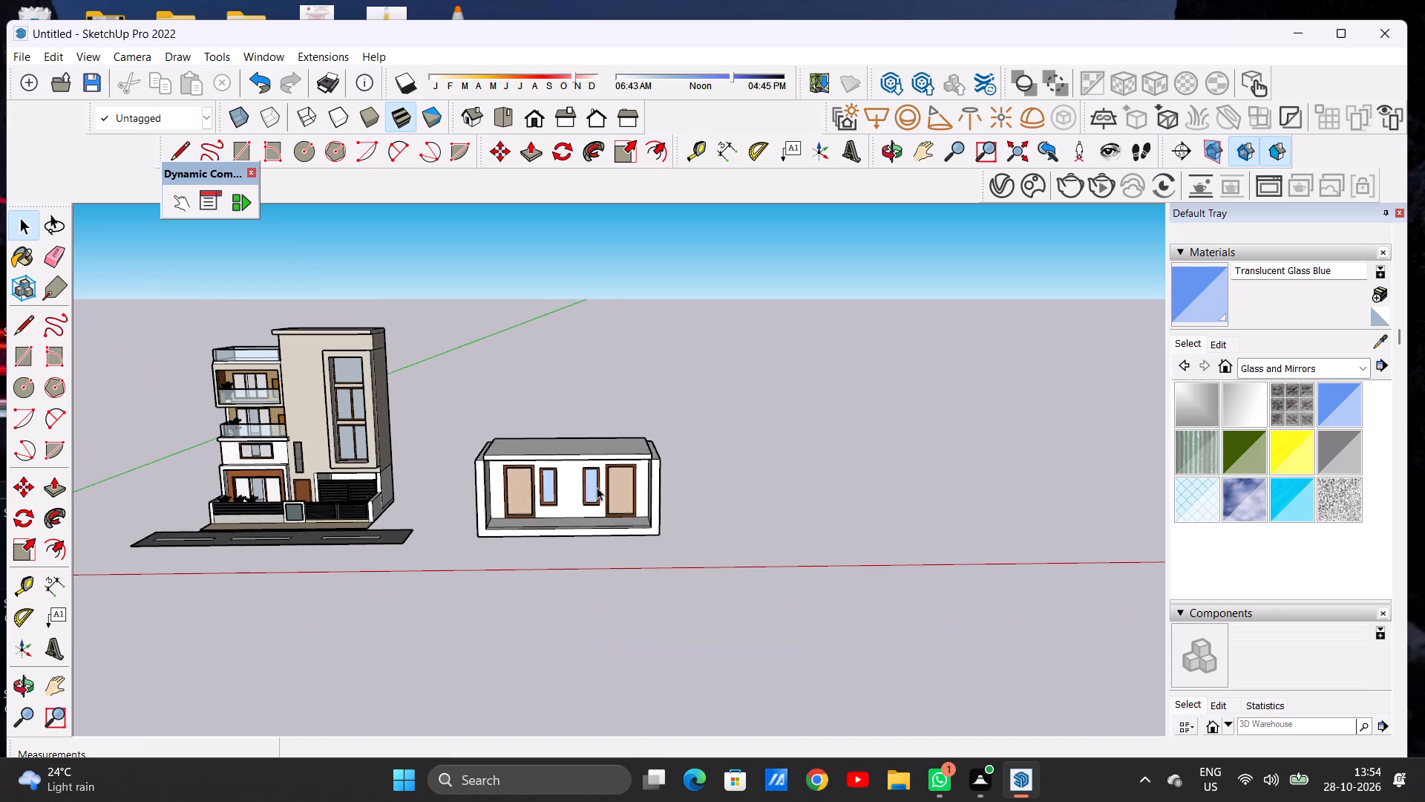
Push/Pull the roof slab's left side face outward 2' 3 5/16" to the outer edge of the left wall.
scroll(525, 490, "up", 7)
middle_click_drag(385, 463, 501, 535)
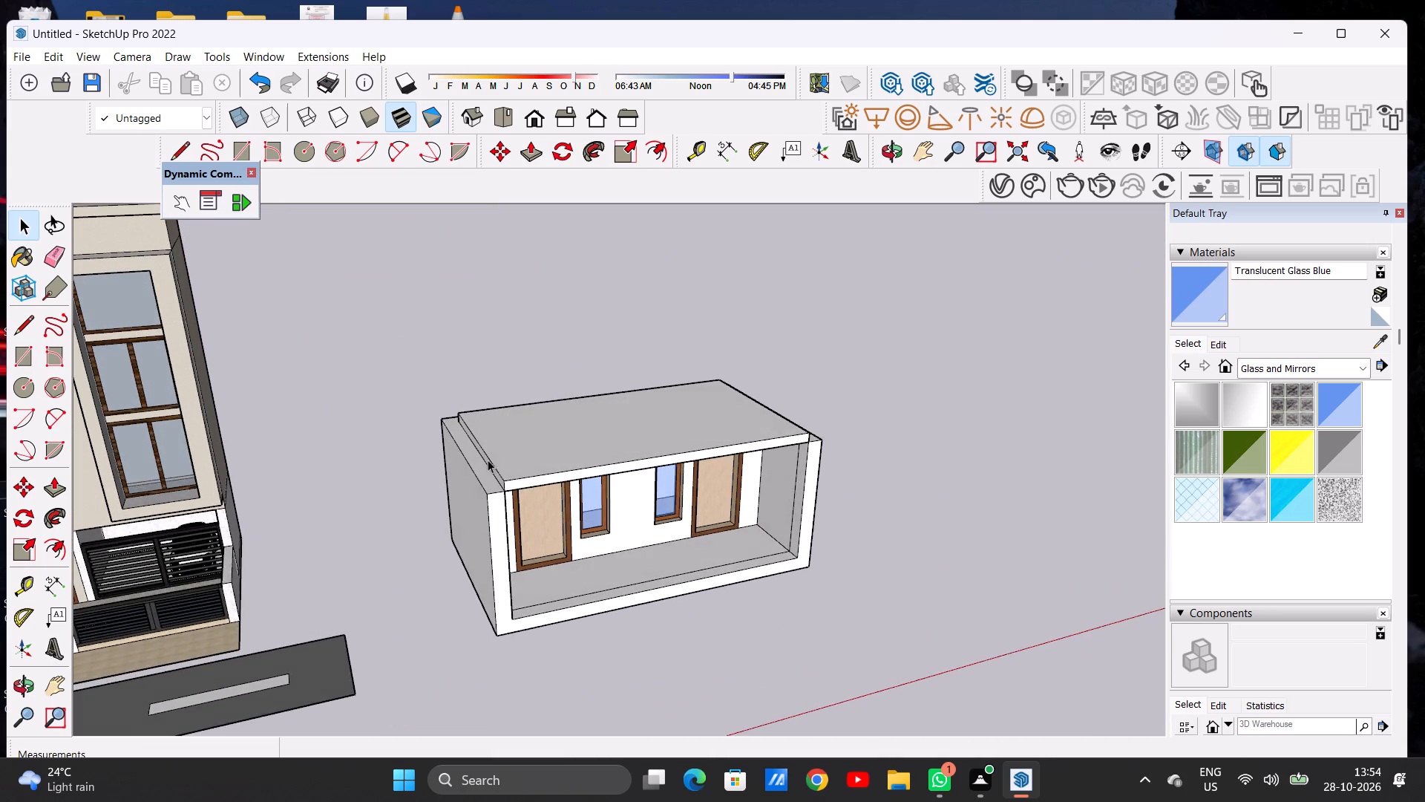
scroll(490, 460, "up", 7)
middle_click_drag(501, 511, 490, 499)
scroll(503, 491, "up", 7)
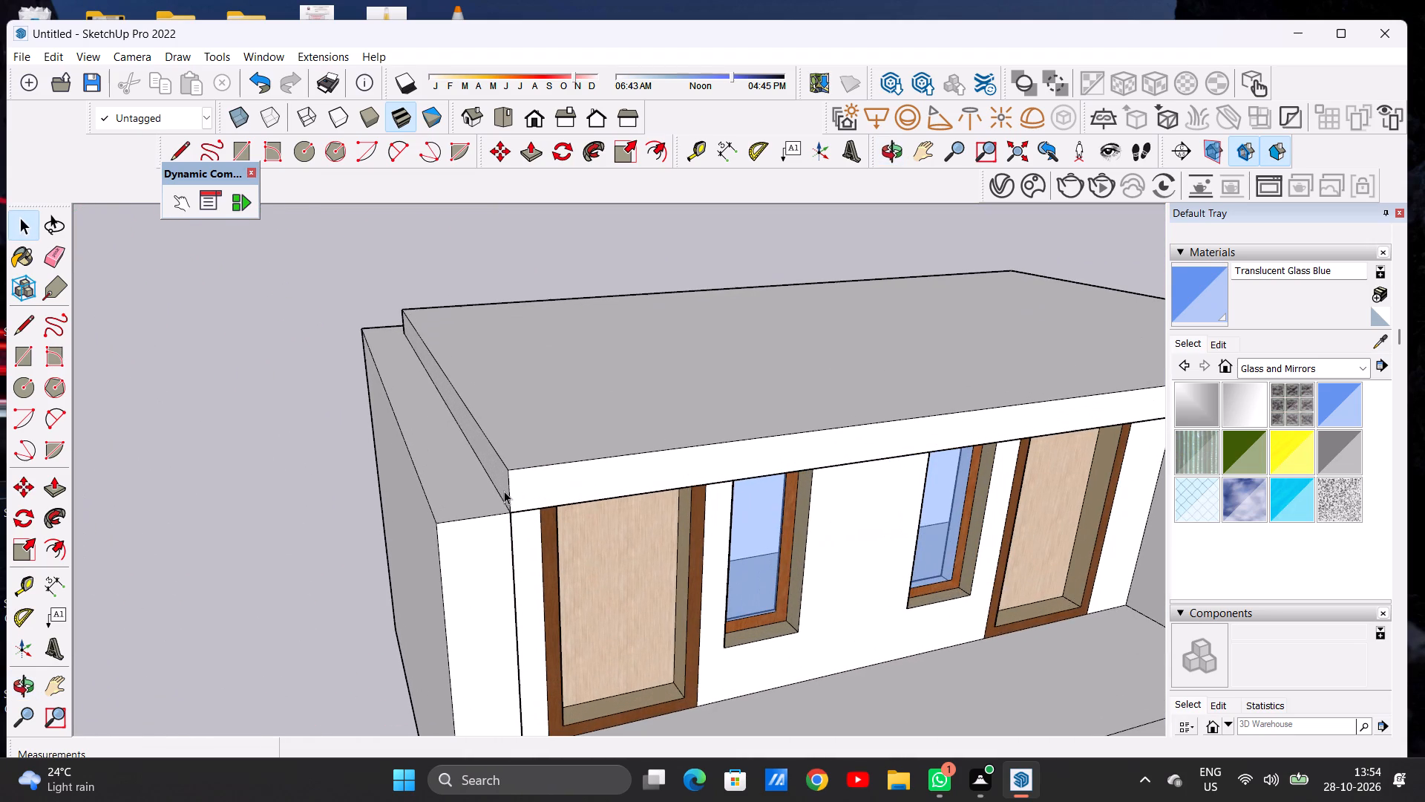
key("p")
left_click(504, 487)
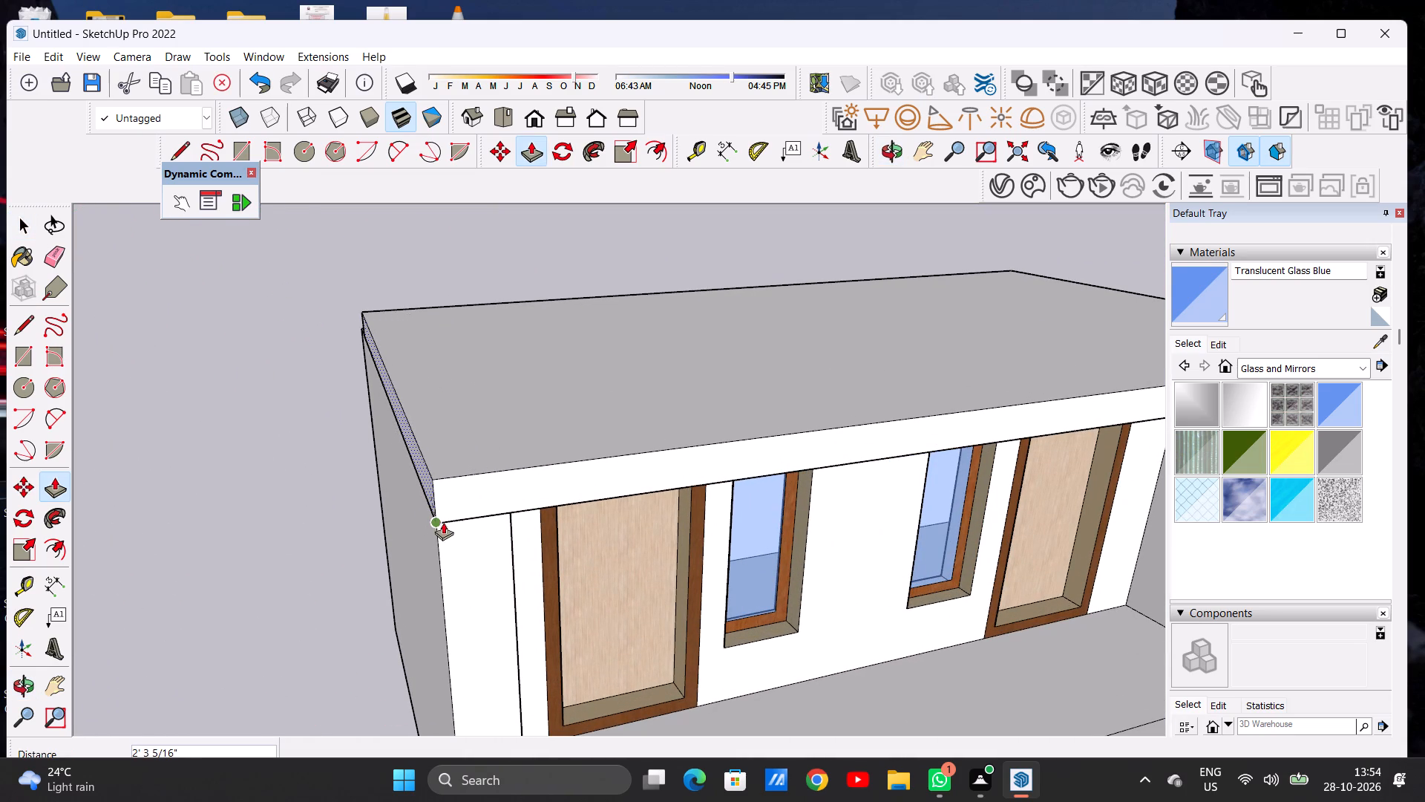
left_click(445, 523)
Push/Pull the roof slab's right side face outward 2' 3 5/16" to the outer edge of the right wall.
scroll(430, 484, "down", 16)
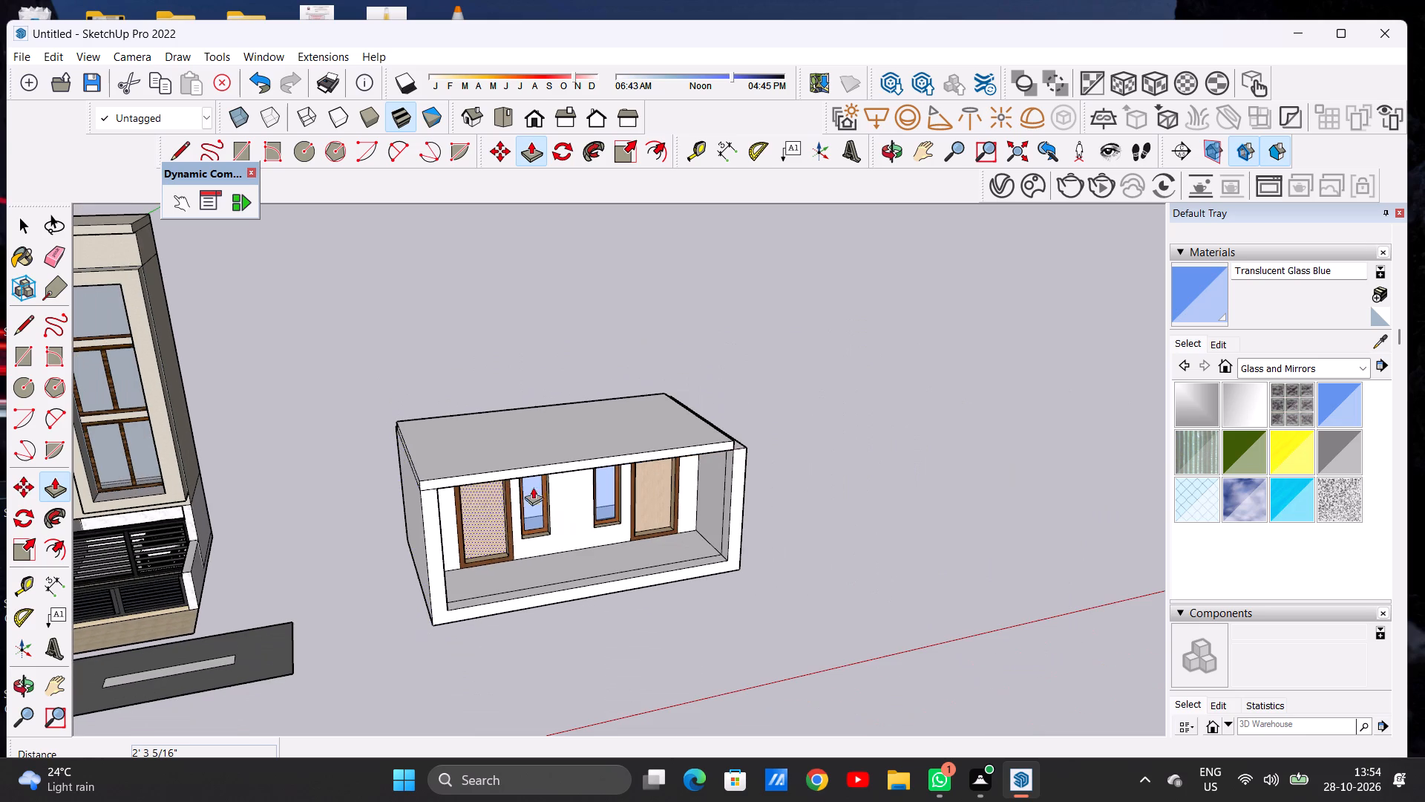
middle_click_drag(510, 485, 359, 501)
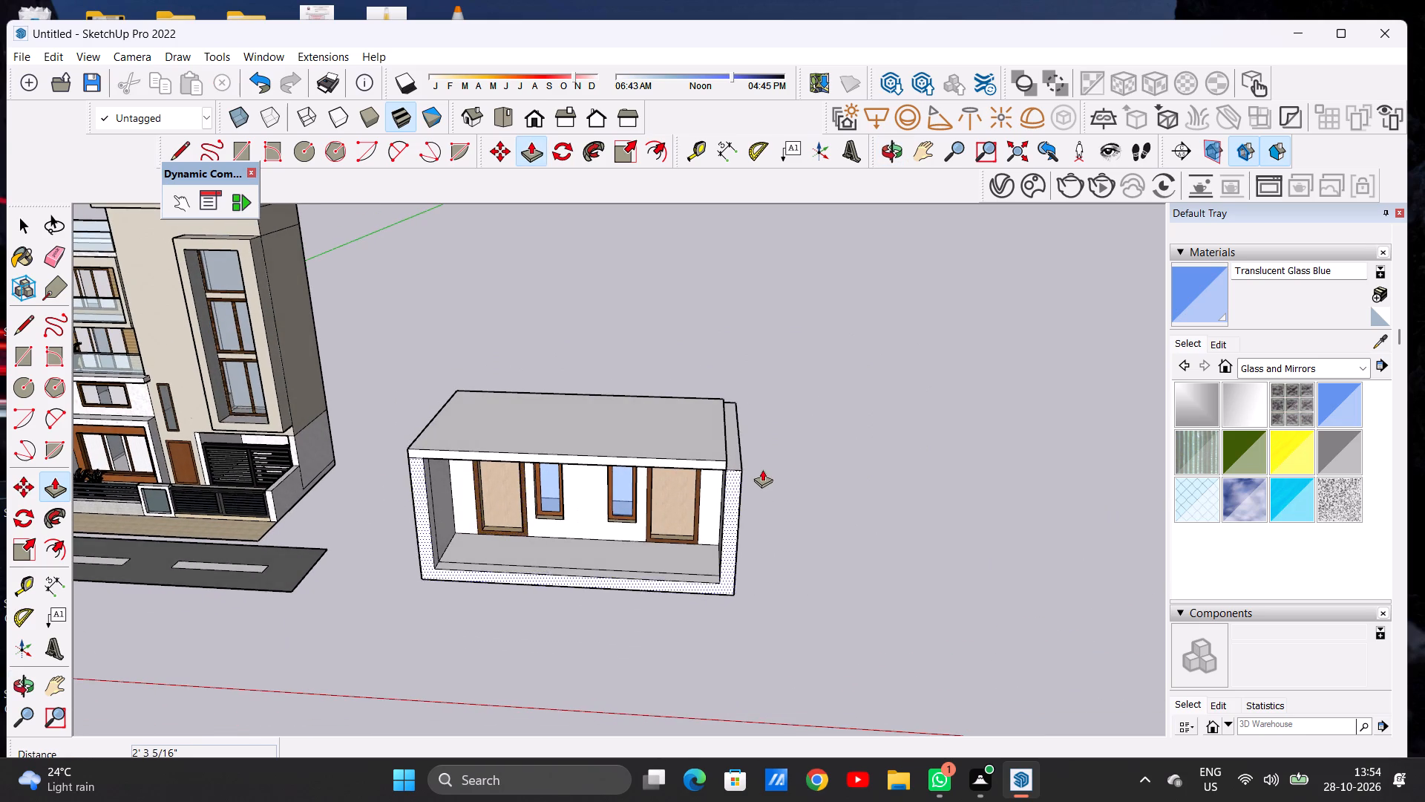
scroll(761, 469, "up", 13)
middle_click_drag(700, 457, 612, 417)
scroll(590, 424, "up", 5)
scroll(589, 424, "down", 1)
left_click(580, 397)
left_click(648, 445)
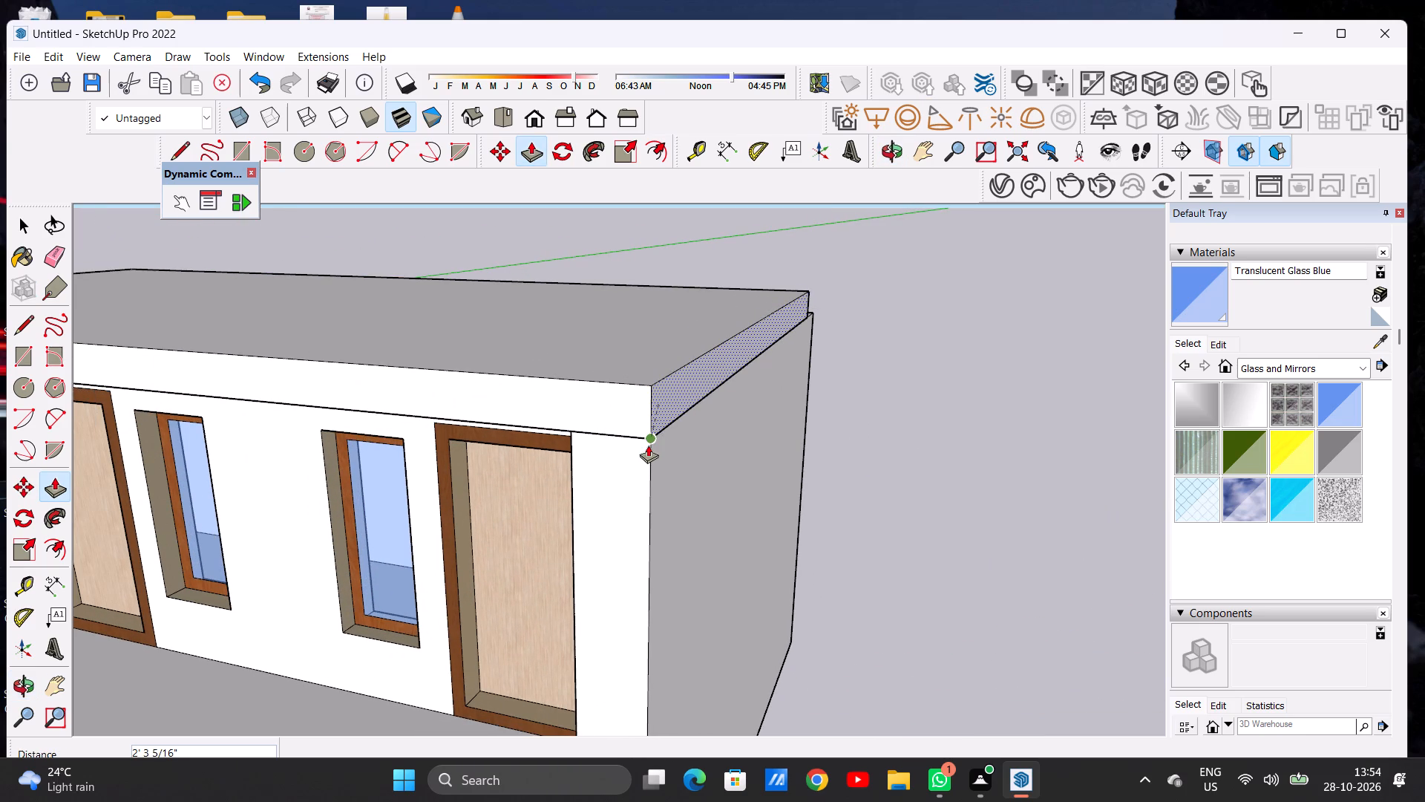
Push/Pull the roof slab's rear face outward 2' 3 5/16" to the outer edge of the back wall.
scroll(646, 480, "down", 2)
scroll(646, 484, "up", 1)
scroll(645, 485, "down", 8)
scroll(590, 506, "up", 1)
scroll(590, 506, "down", 2)
middle_click_drag(747, 472, 479, 507)
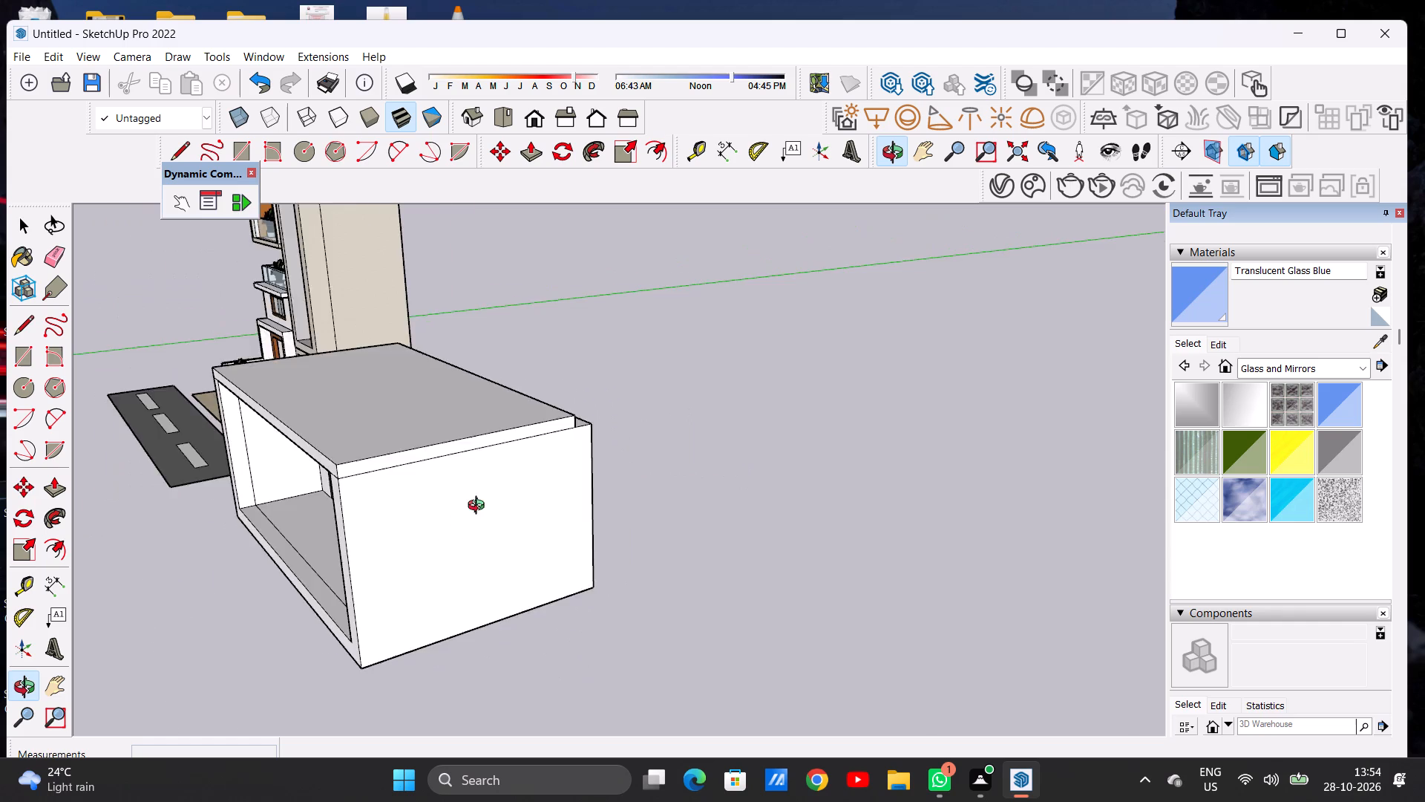
middle_click_drag(479, 507, 436, 593)
scroll(504, 446, "up", 1)
scroll(504, 446, "down", 1)
scroll(504, 446, "up", 5)
scroll(504, 446, "down", 1)
middle_click_drag(510, 466, 341, 457)
scroll(286, 385, "up", 2)
scroll(282, 378, "down", 1)
scroll(282, 378, "up", 1)
scroll(282, 378, "down", 1)
scroll(282, 378, "up", 11)
scroll(270, 400, "down", 1)
scroll(270, 400, "up", 3)
scroll(267, 399, "down", 1)
scroll(267, 398, "up", 3)
scroll(266, 397, "down", 1)
scroll(266, 397, "up", 2)
left_click(266, 397)
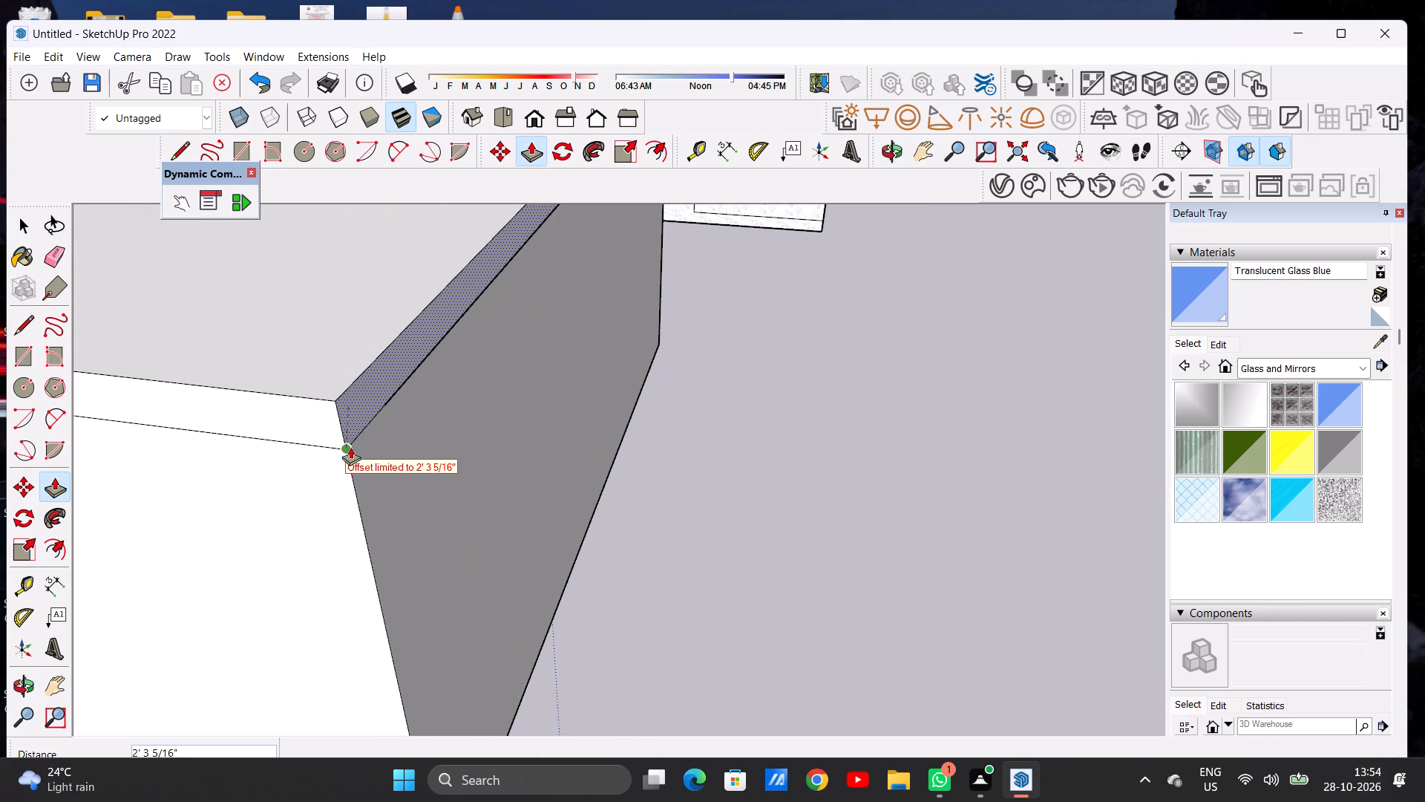
left_click(350, 447)
key("space")
Examine the roofed structure from behind and from the front, alongside the finished house.
scroll(459, 469, "down", 11)
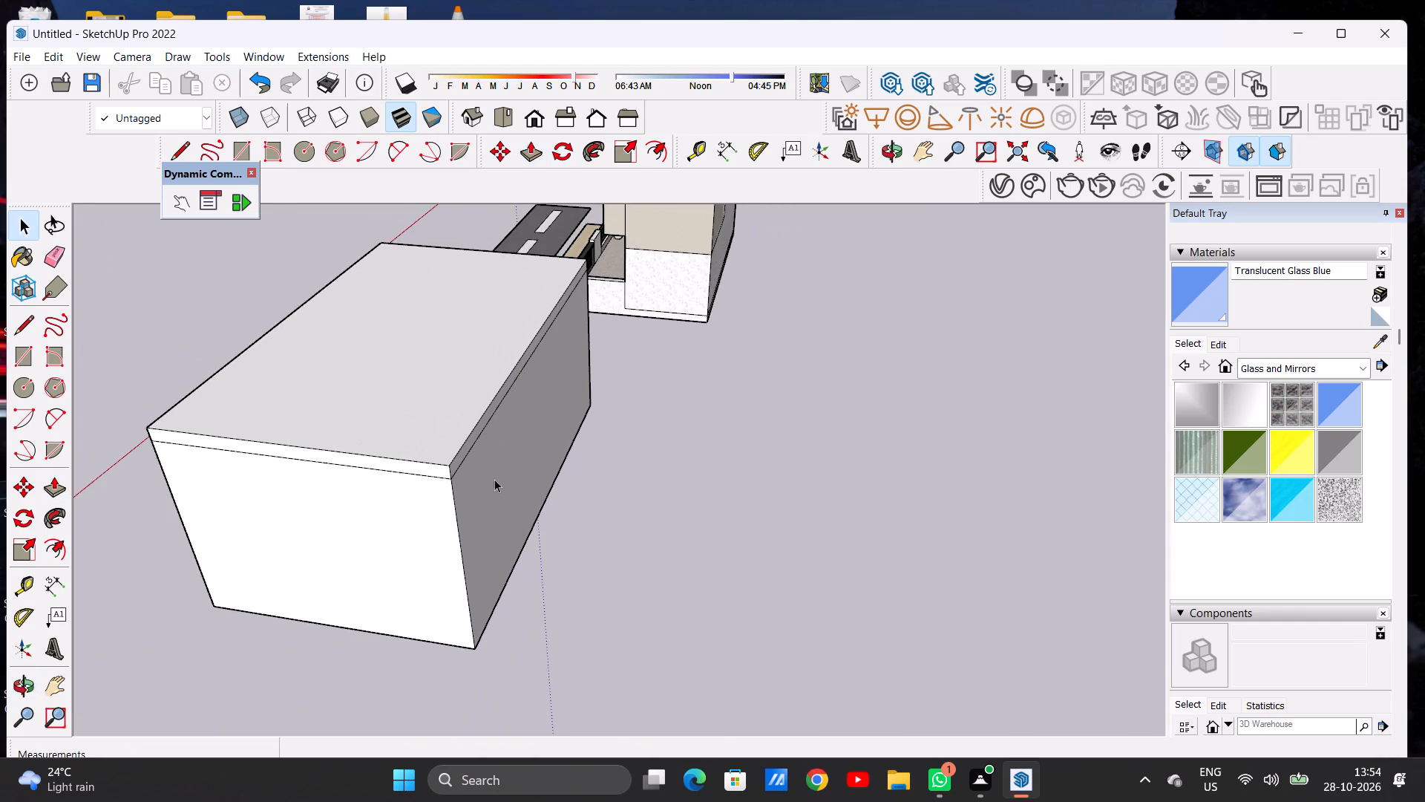
scroll(492, 440, "up", 7)
middle_click_drag(344, 535, 813, 454)
scroll(820, 471, "down", 4)
scroll(854, 456, "down", 20)
scroll(854, 456, "down", 6)
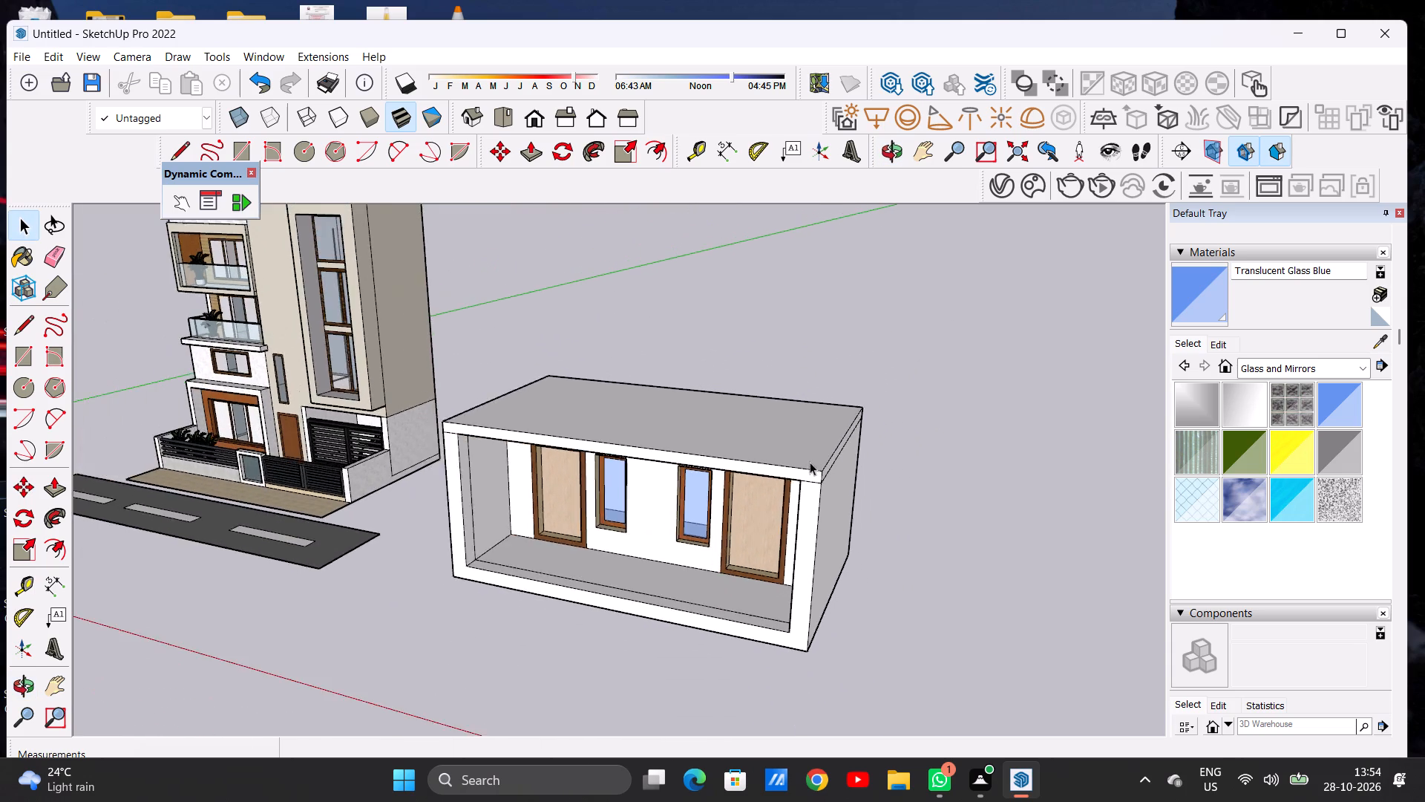
scroll(810, 462, "down", 10)
middle_click_drag(529, 496, 617, 466)
scroll(699, 464, "up", 4)
middle_click_drag(724, 498, 724, 471)
scroll(694, 483, "down", 6)
scroll(611, 538, "down", 14)
scroll(708, 450, "up", 5)
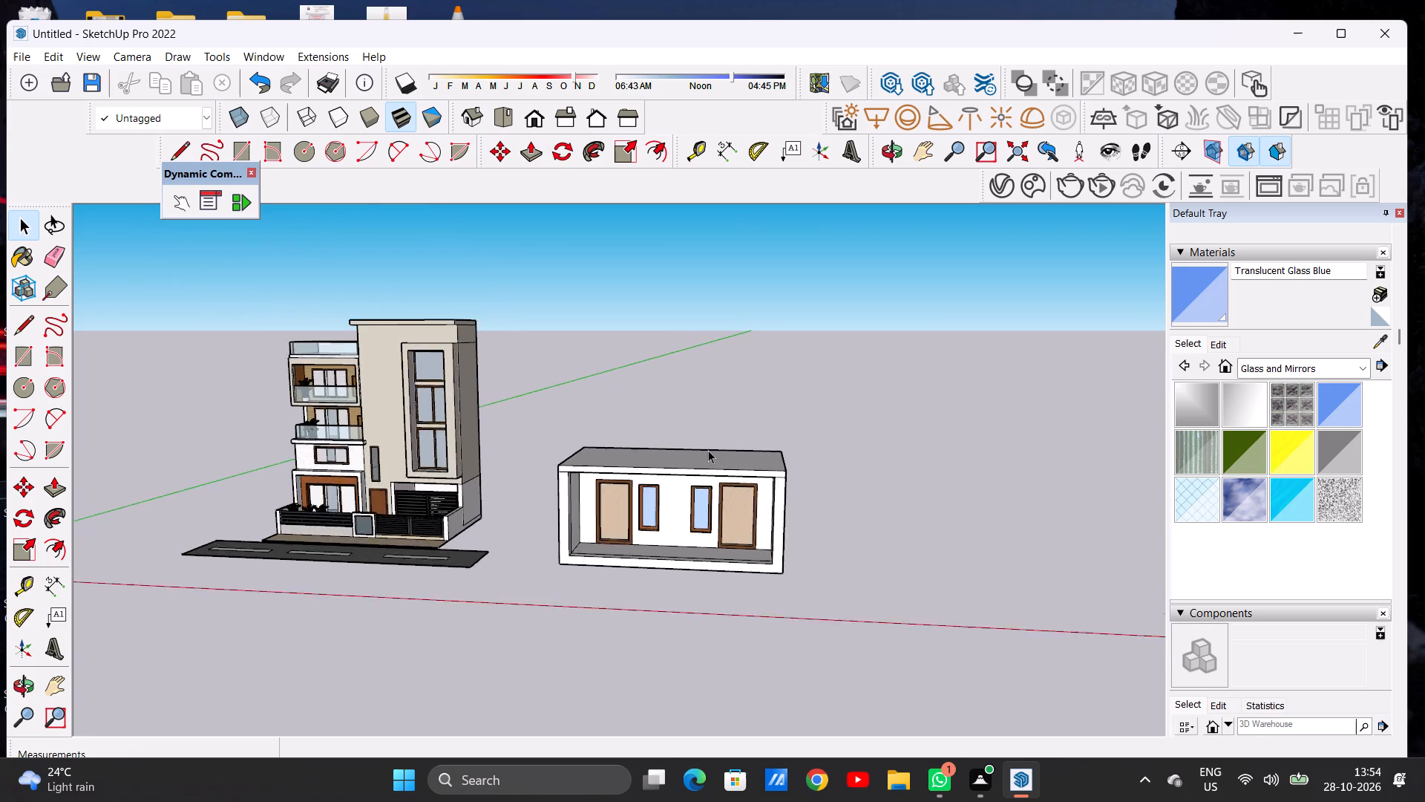
scroll(708, 450, "up", 3)
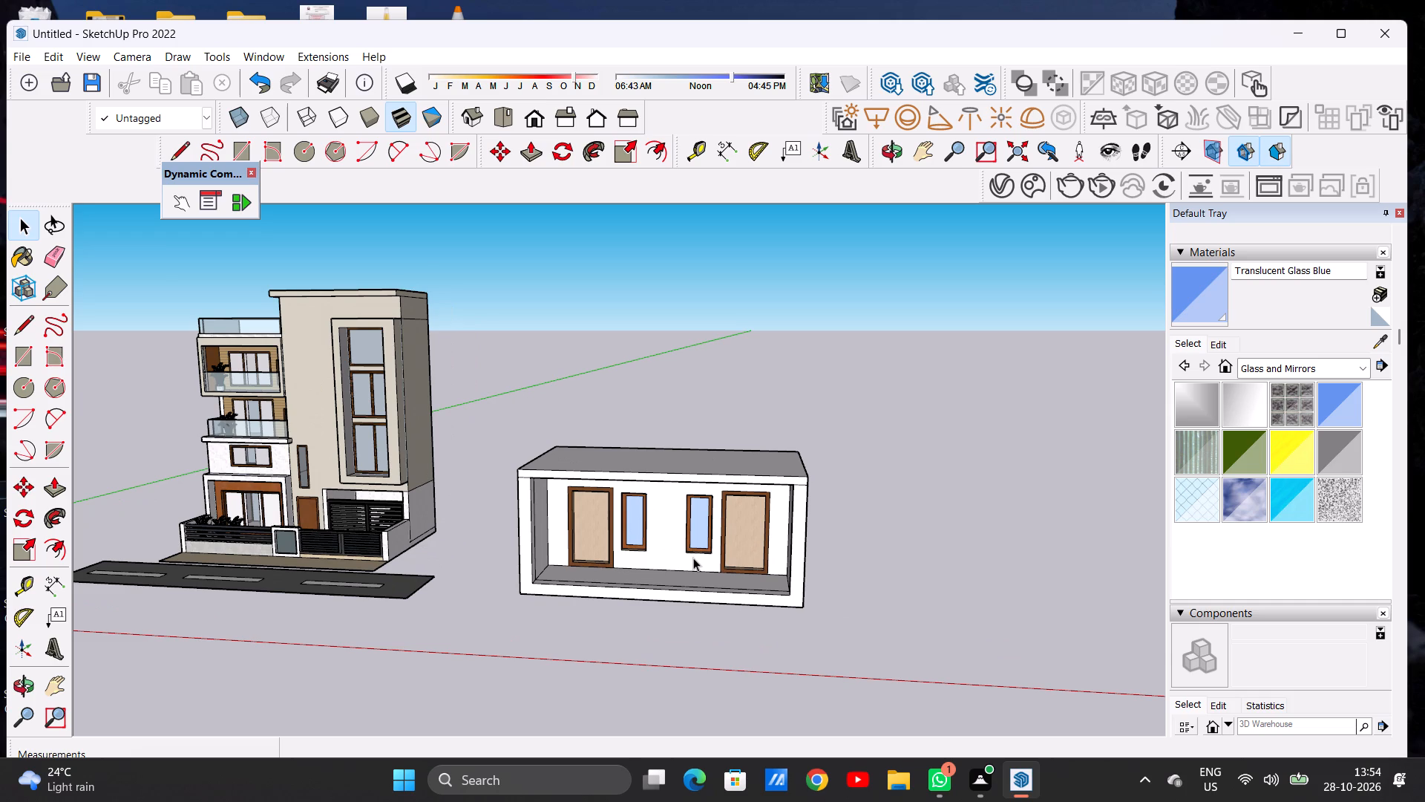
scroll(693, 558, "up", 5)
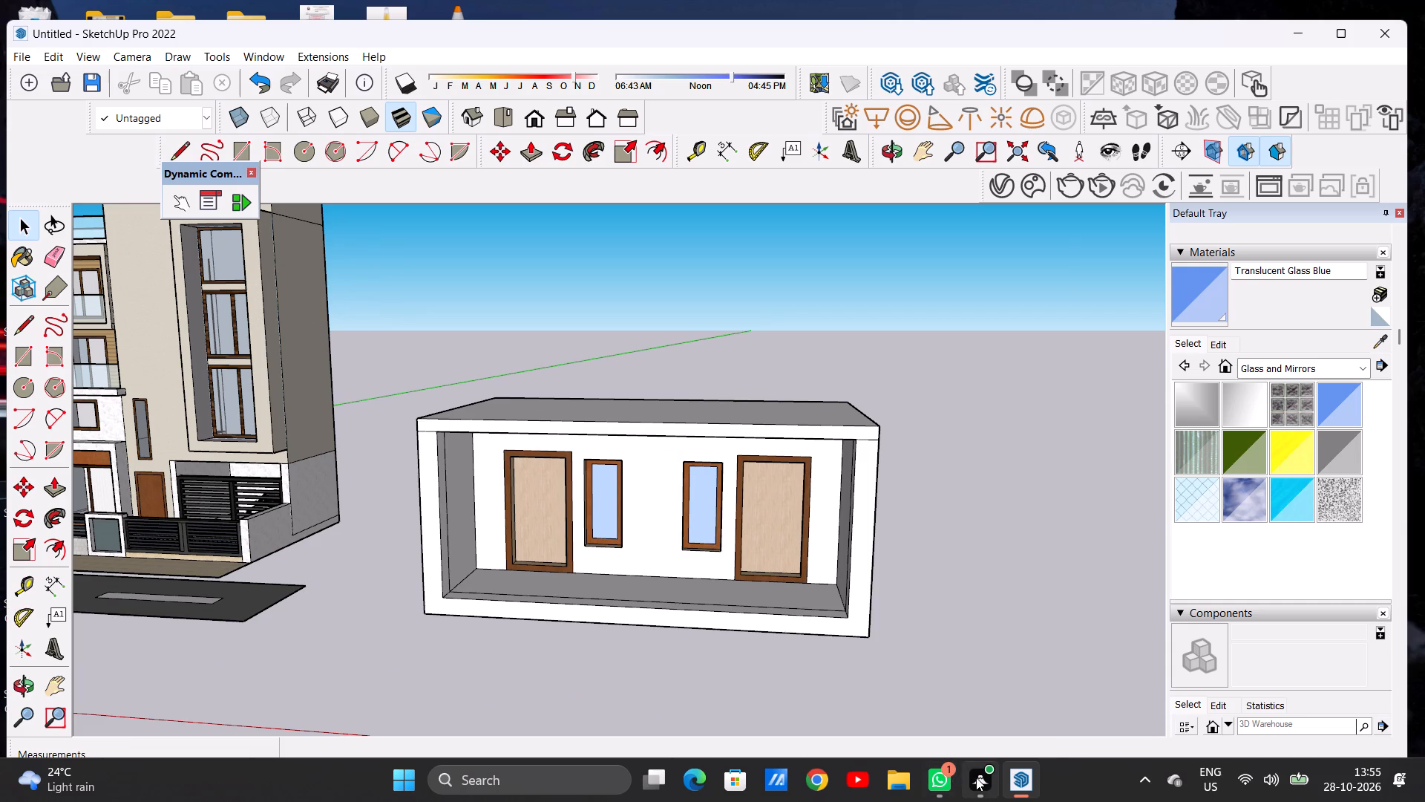
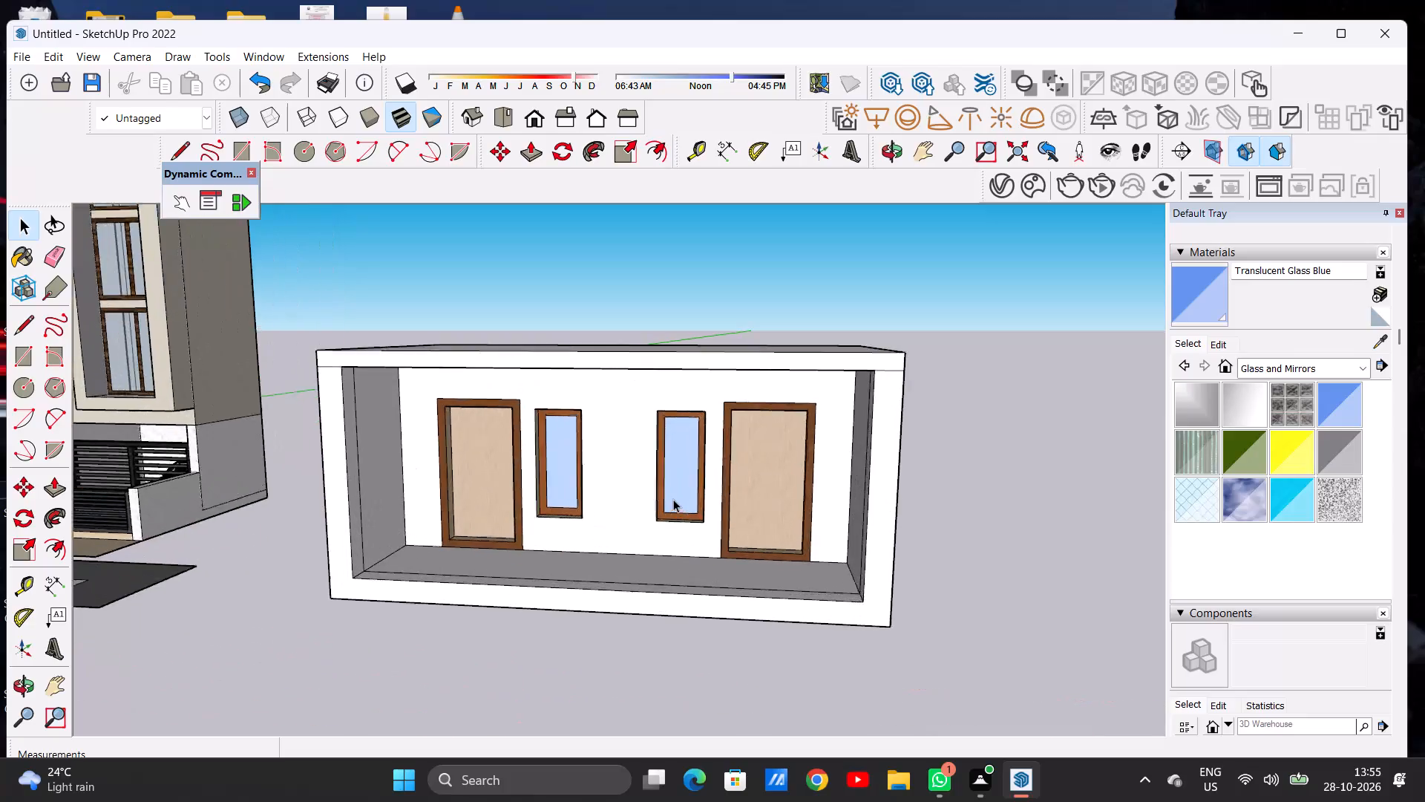
Delete the entire standalone white box model with two doors and two windows beside the multi-storey building.
middle_click_drag(722, 468, 530, 443)
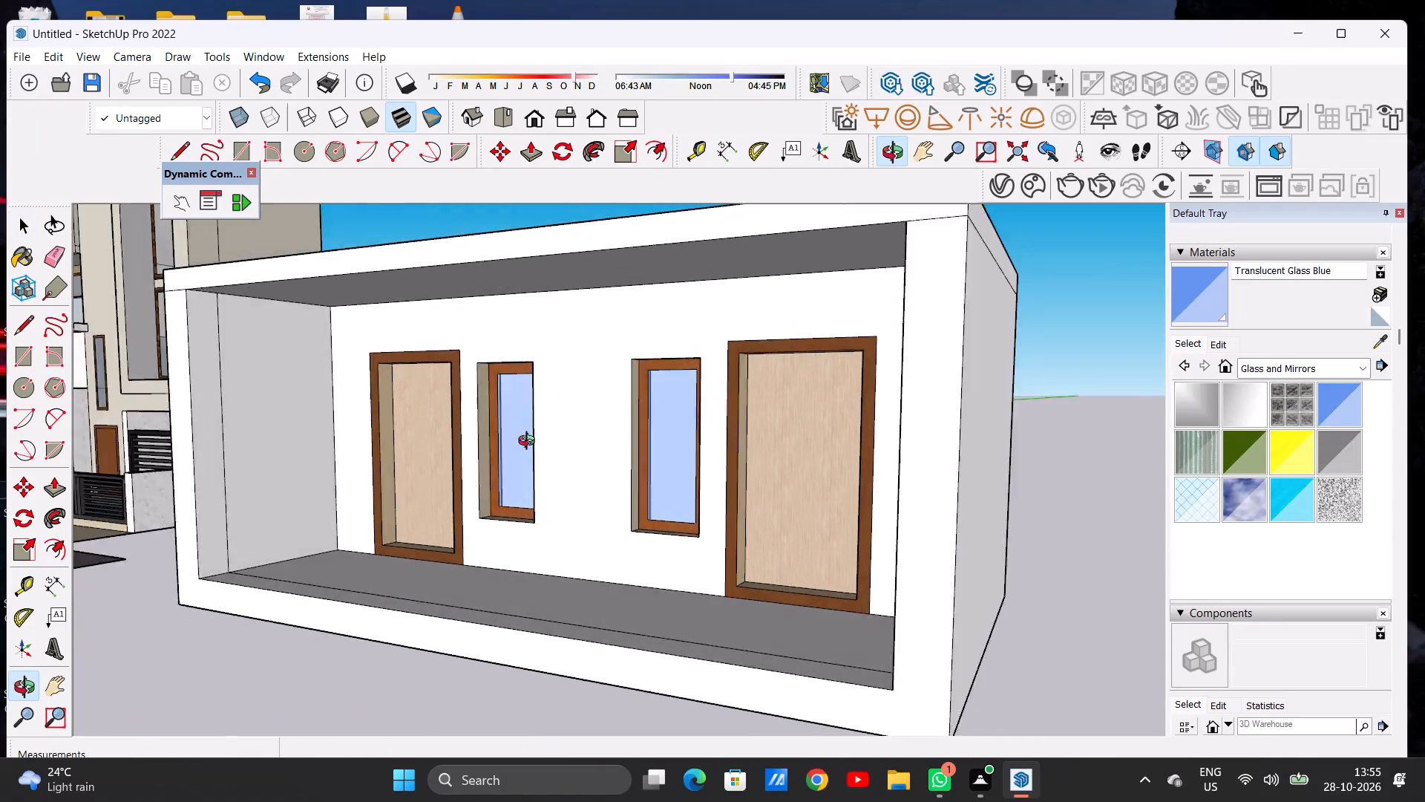
middle_click_drag(530, 443, 763, 457)
scroll(788, 444, "down", 3)
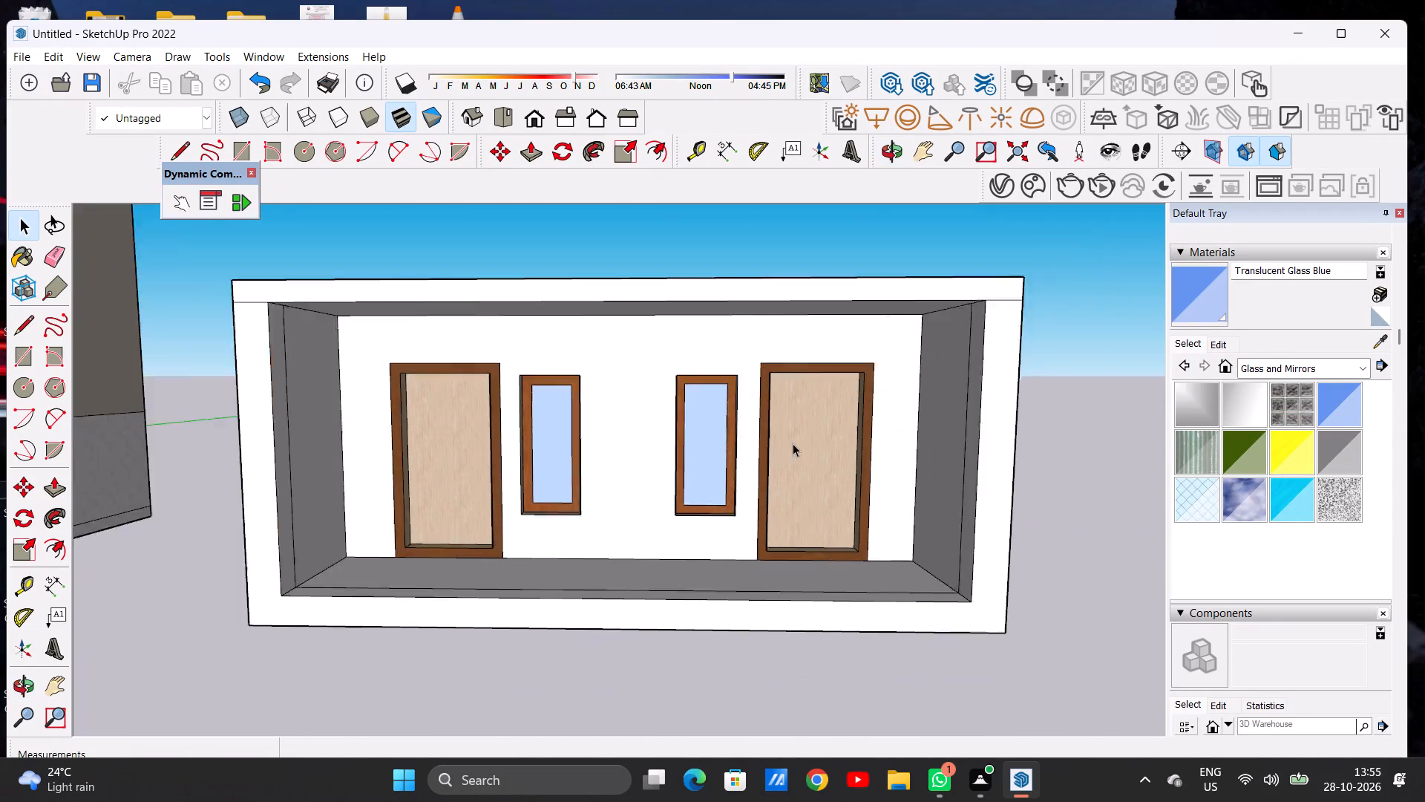
scroll(793, 443, "down", 16)
scroll(776, 446, "up", 3)
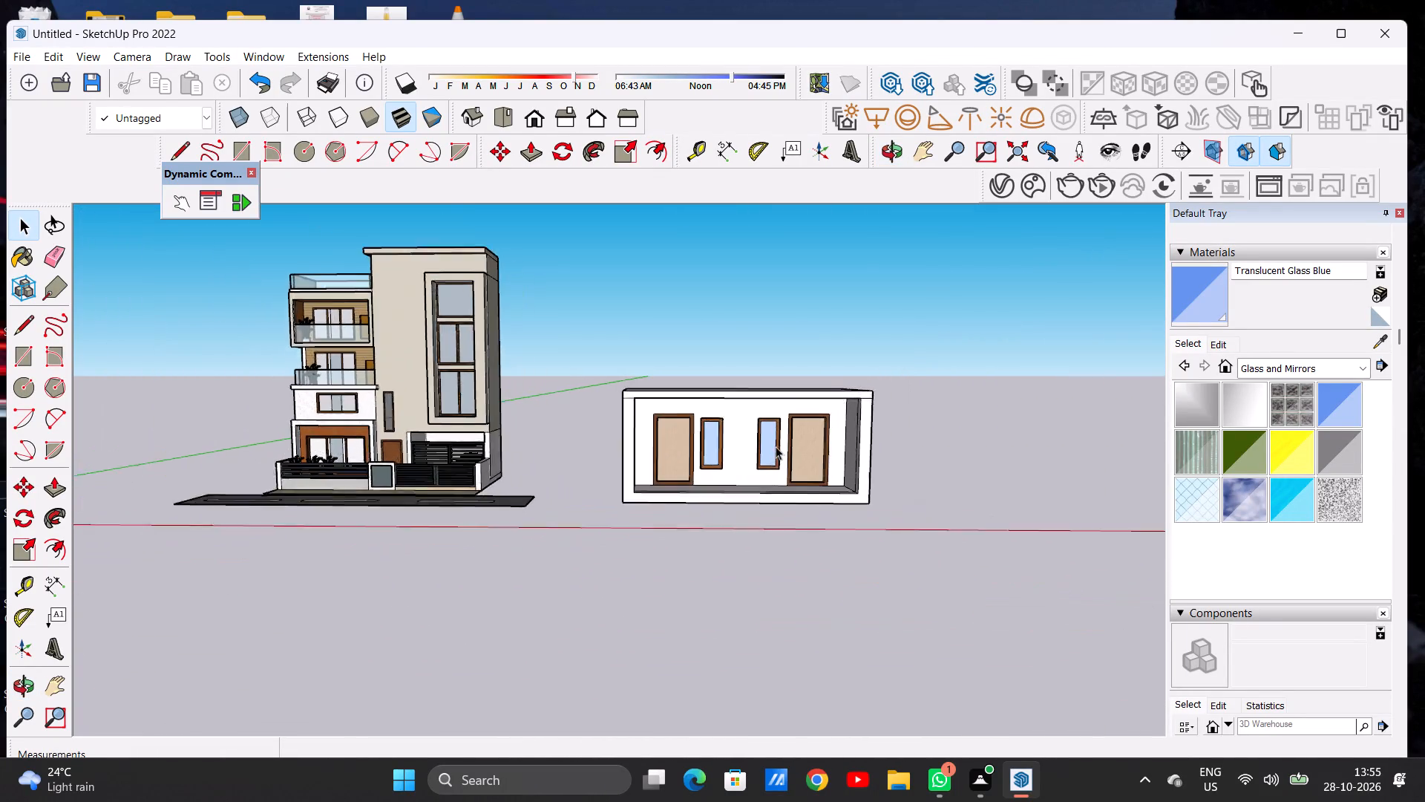
scroll(776, 446, "up", 4)
middle_click_drag(746, 440, 733, 584)
scroll(695, 385, "down", 8)
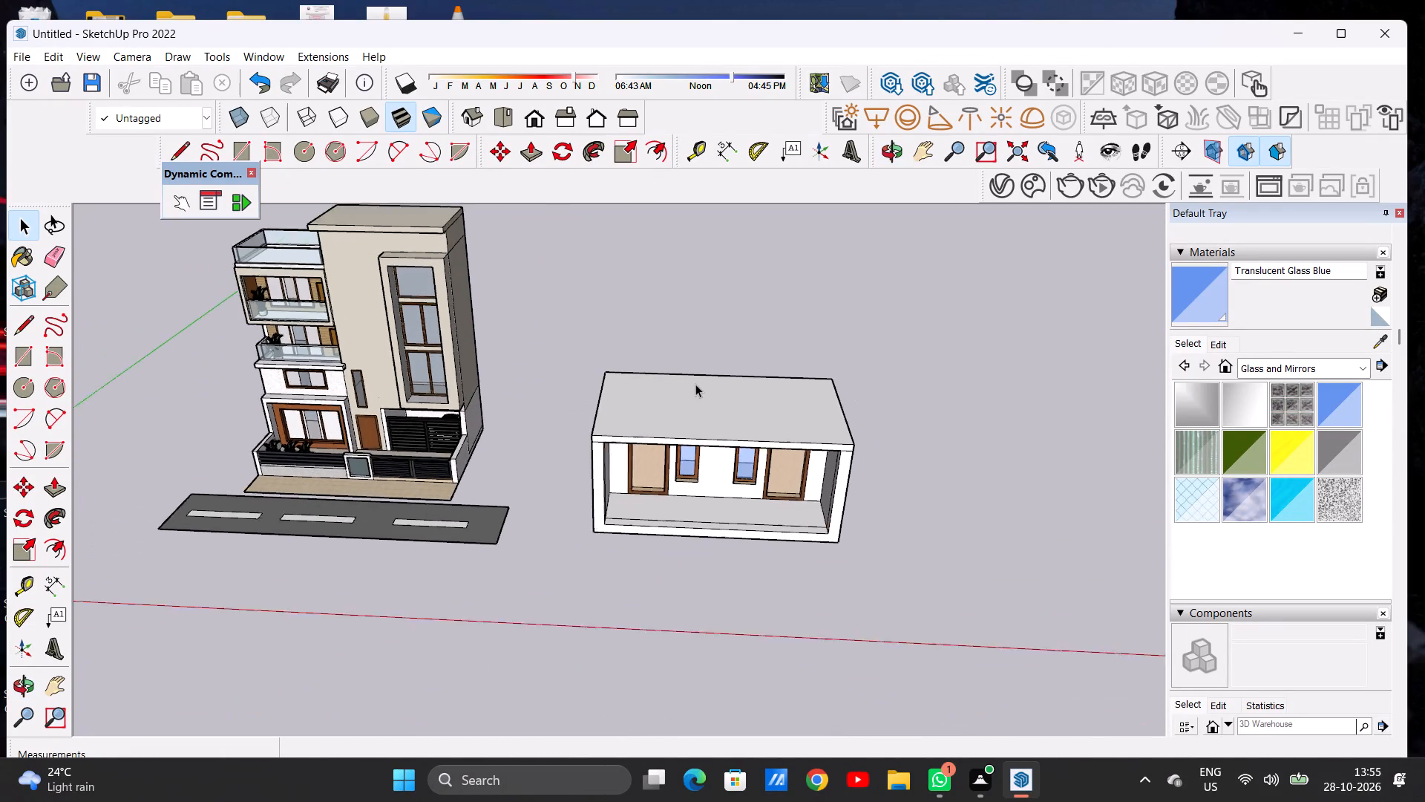
scroll(707, 476, "up", 15)
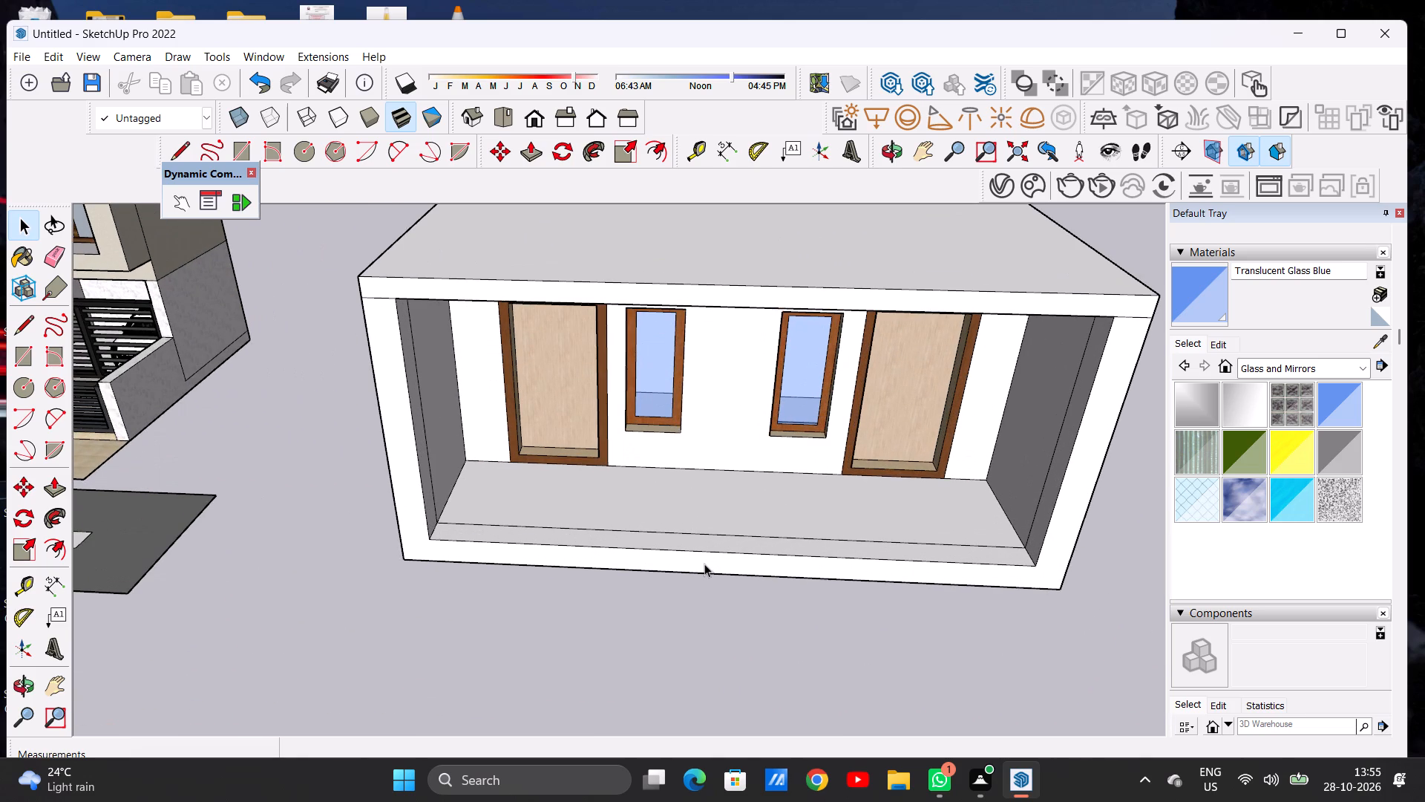
triple_click(704, 564)
double_click(704, 564)
scroll(704, 541, "down", 6)
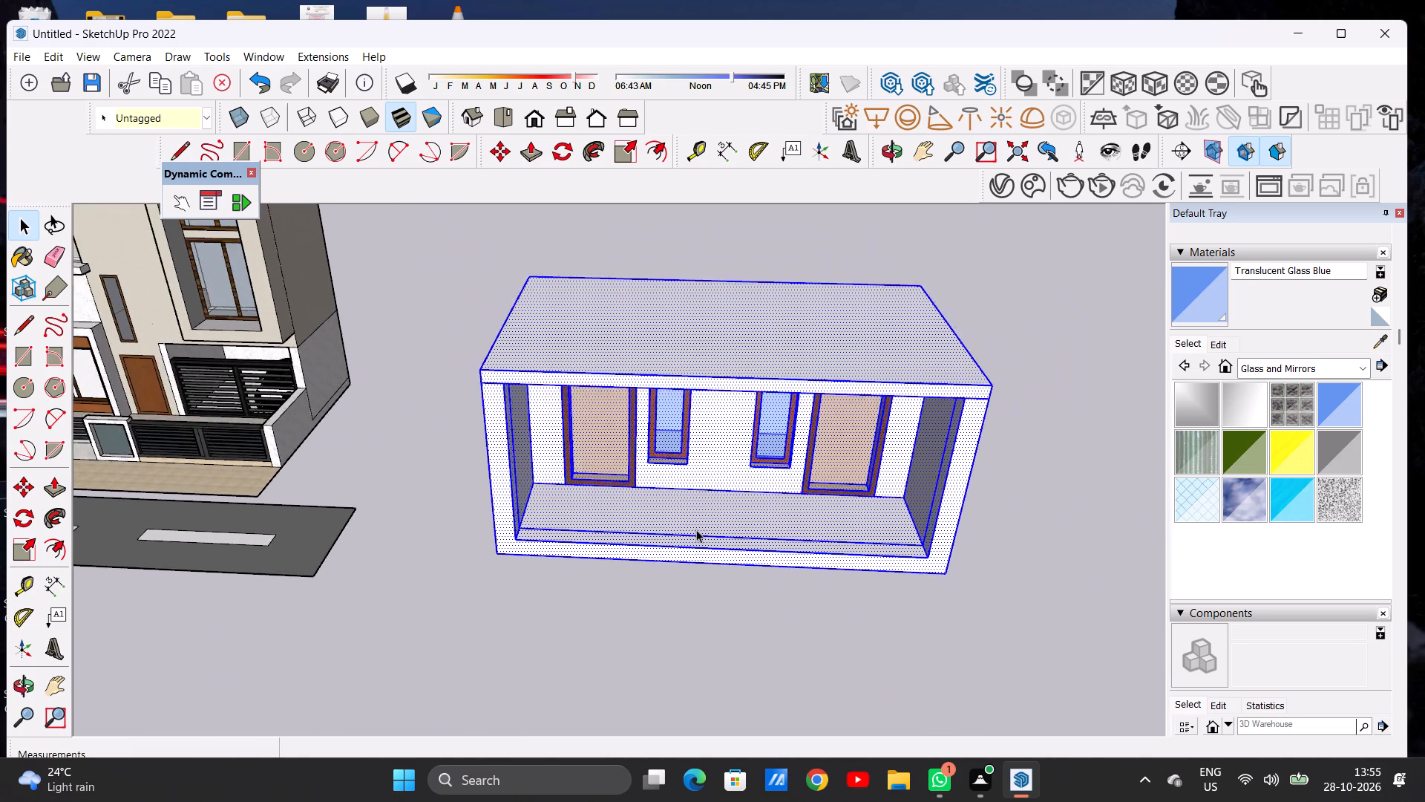
scroll(696, 529, "down", 1)
scroll(696, 529, "up", 1)
scroll(696, 529, "down", 8)
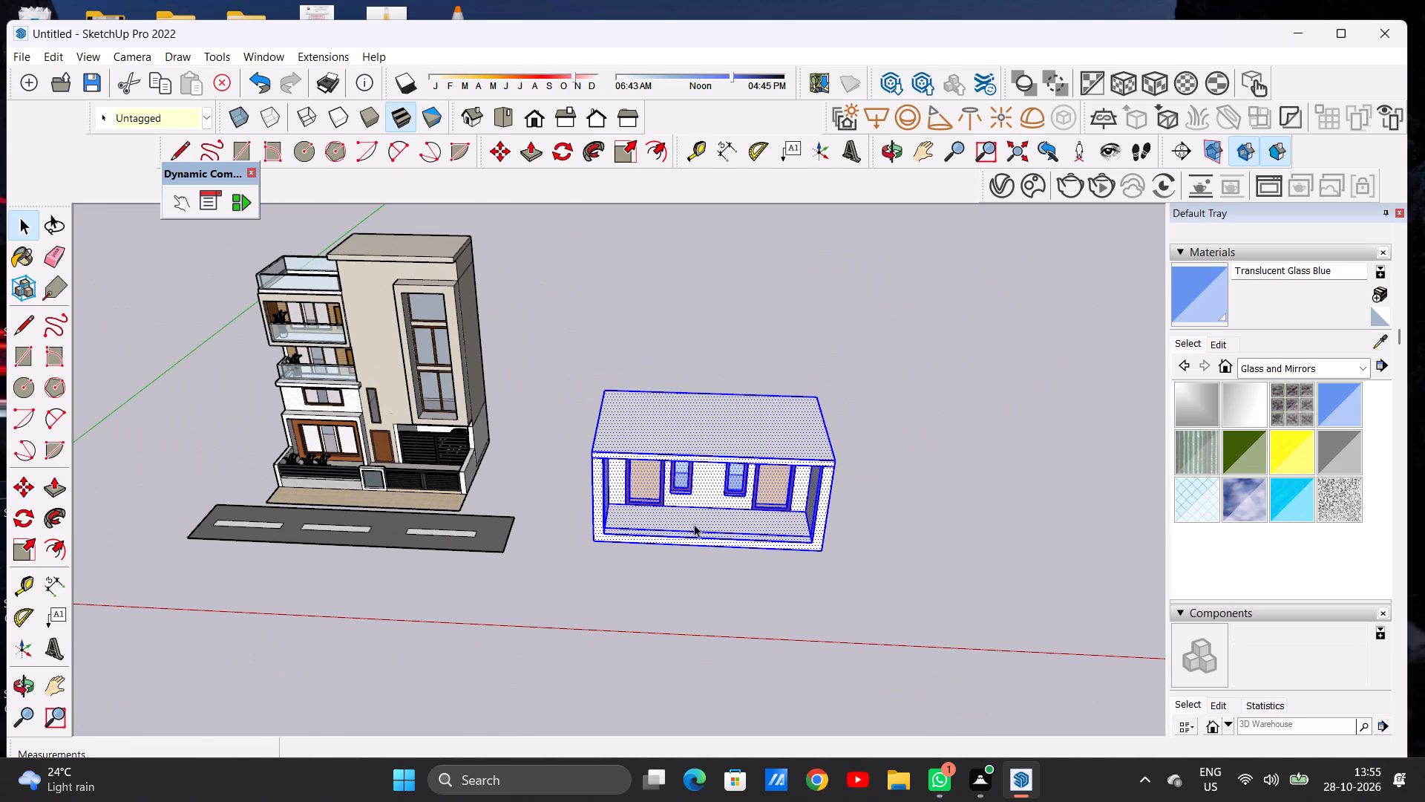
key("Delete")
Save the model with the whole building and road in view as MAHI in the Documents folder.
scroll(844, 527, "down", 4)
scroll(485, 506, "up", 5)
scroll(693, 501, "down", 5)
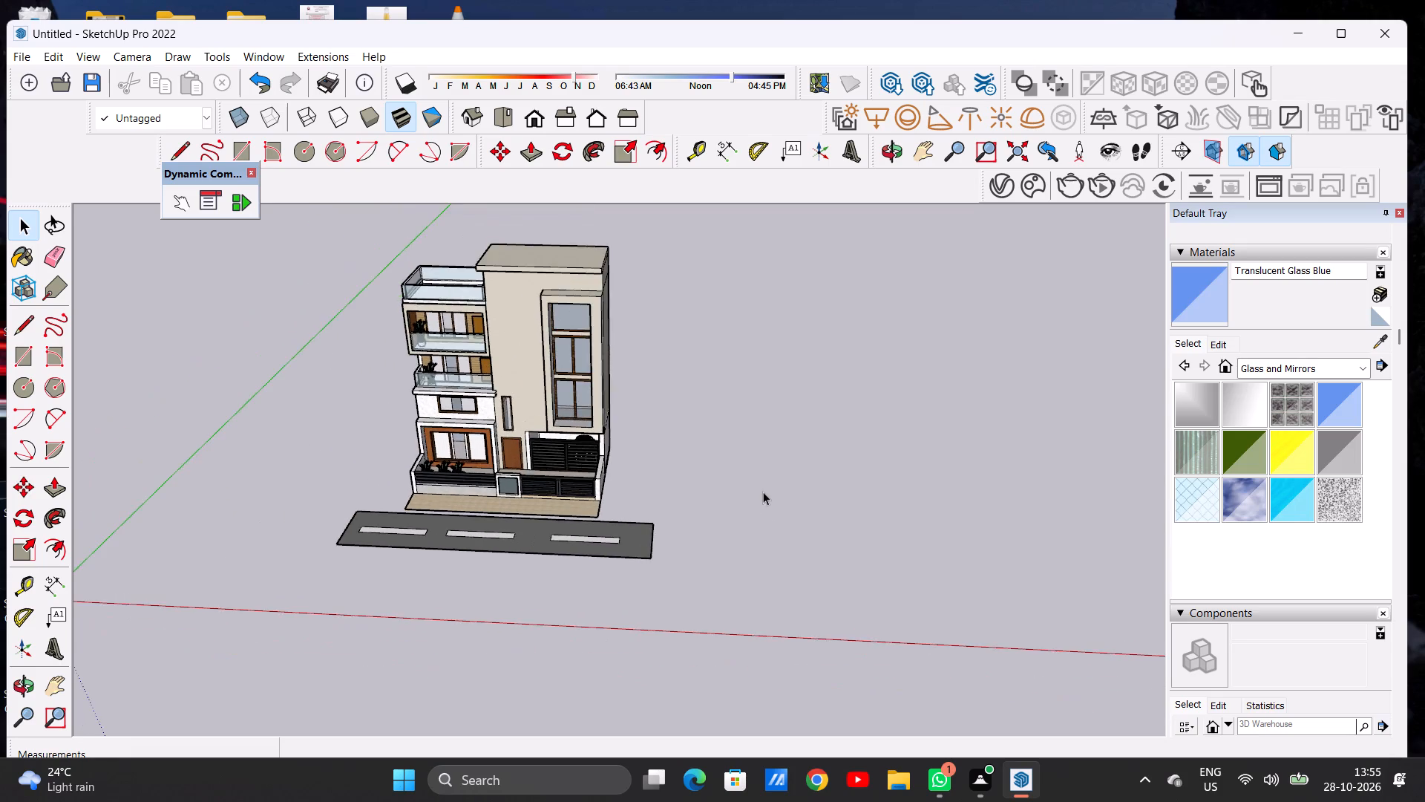
scroll(769, 496, "down", 5)
scroll(548, 421, "up", 8)
middle_click_drag(547, 501, 564, 395)
middle_click_drag(564, 395, 534, 492)
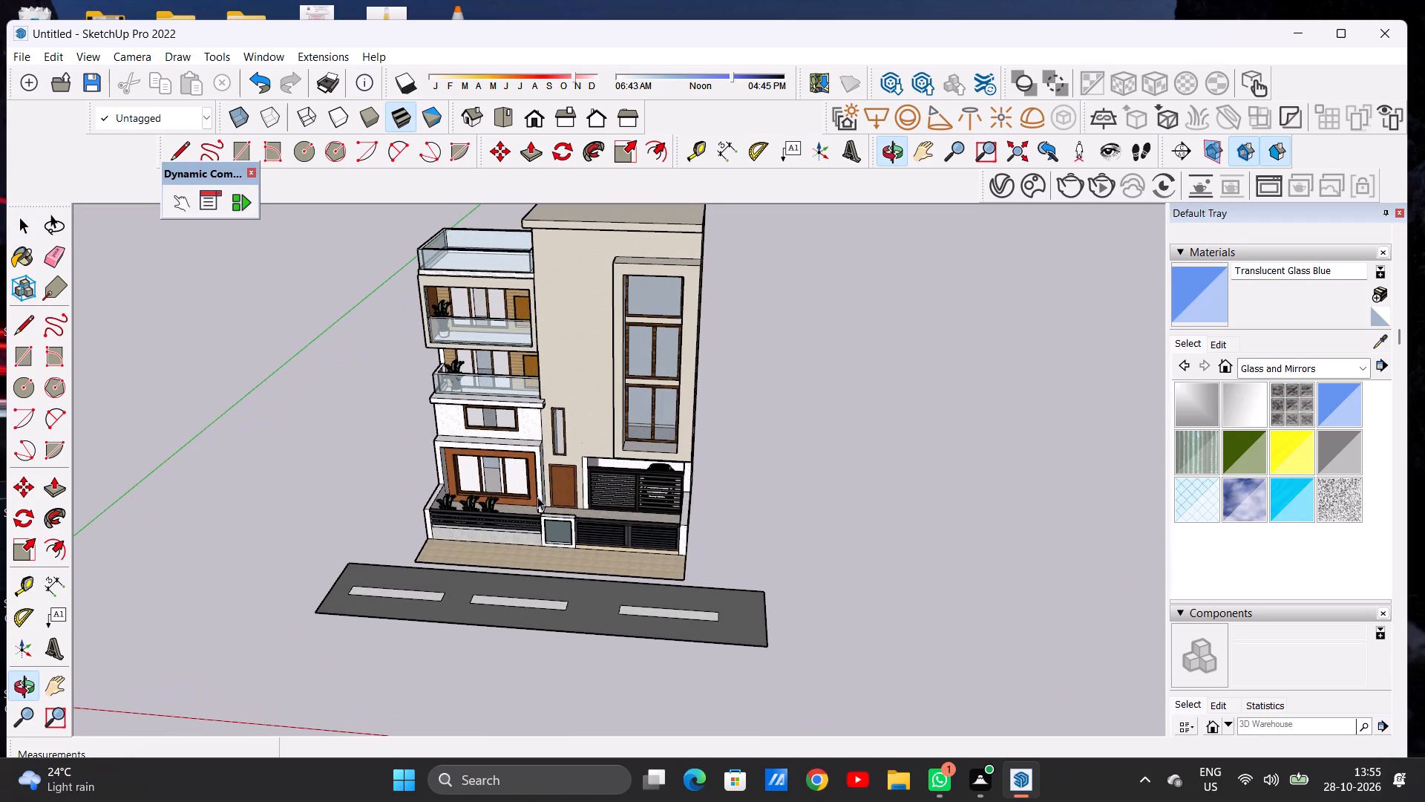
scroll(537, 497, "down", 3)
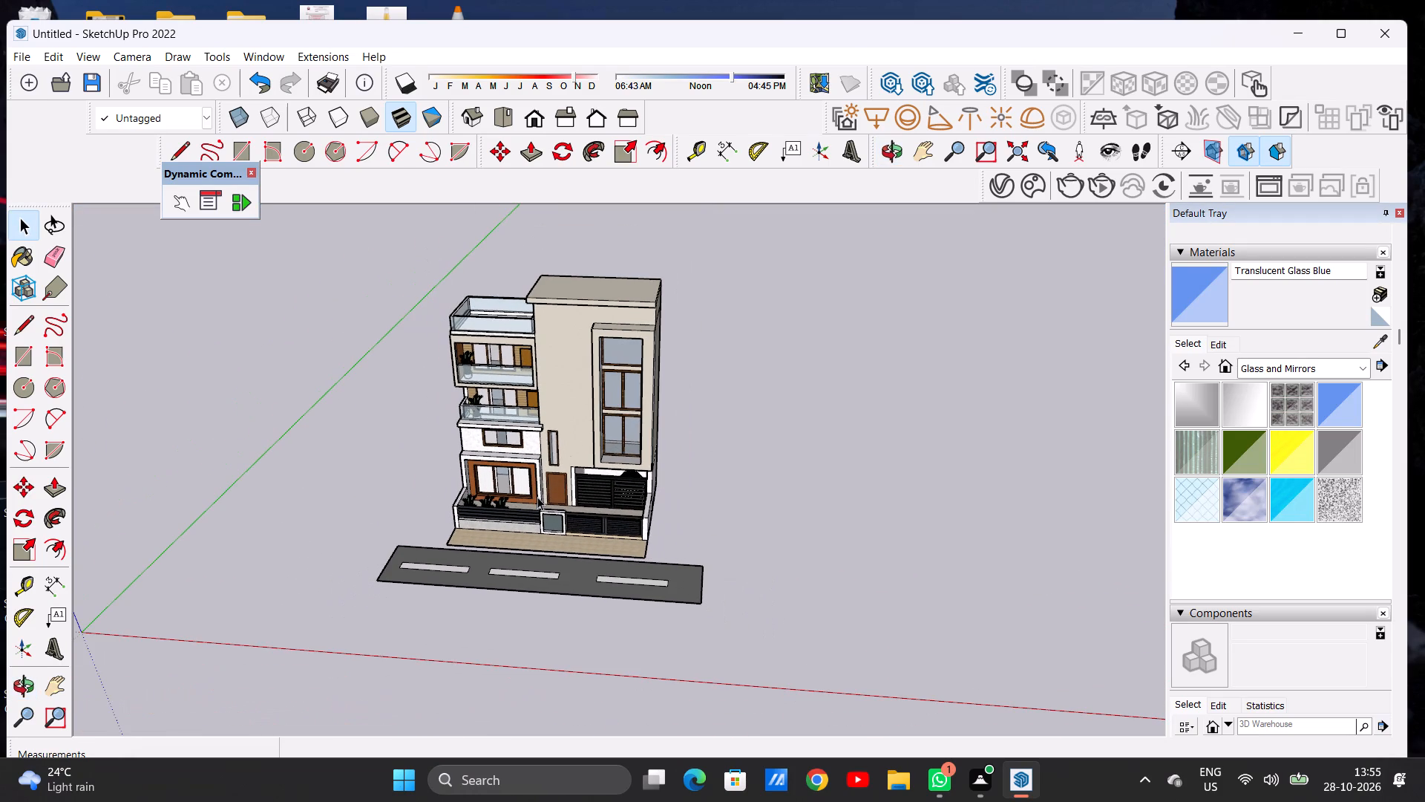
key("ctrl+s")
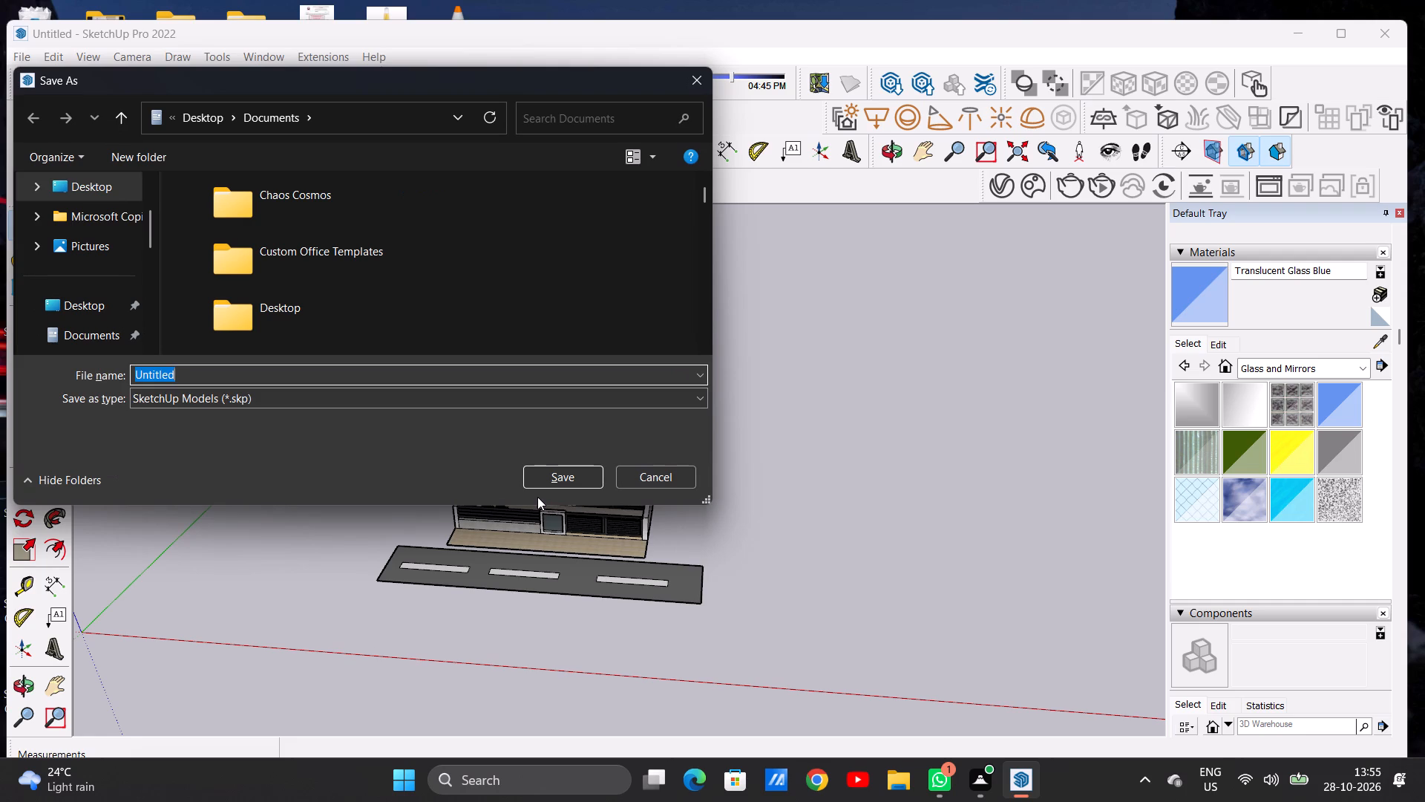
key("BackSpace")
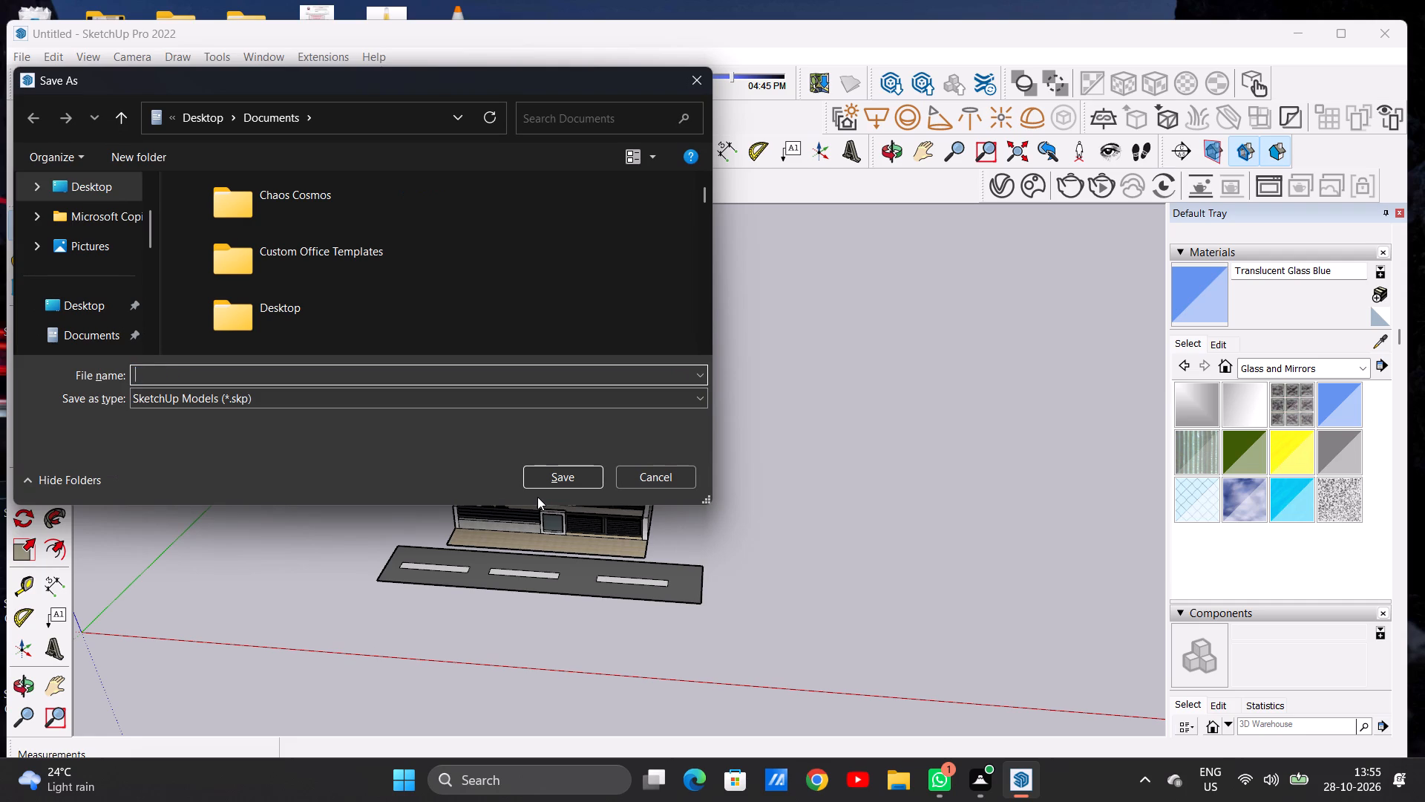
type("MAHI")
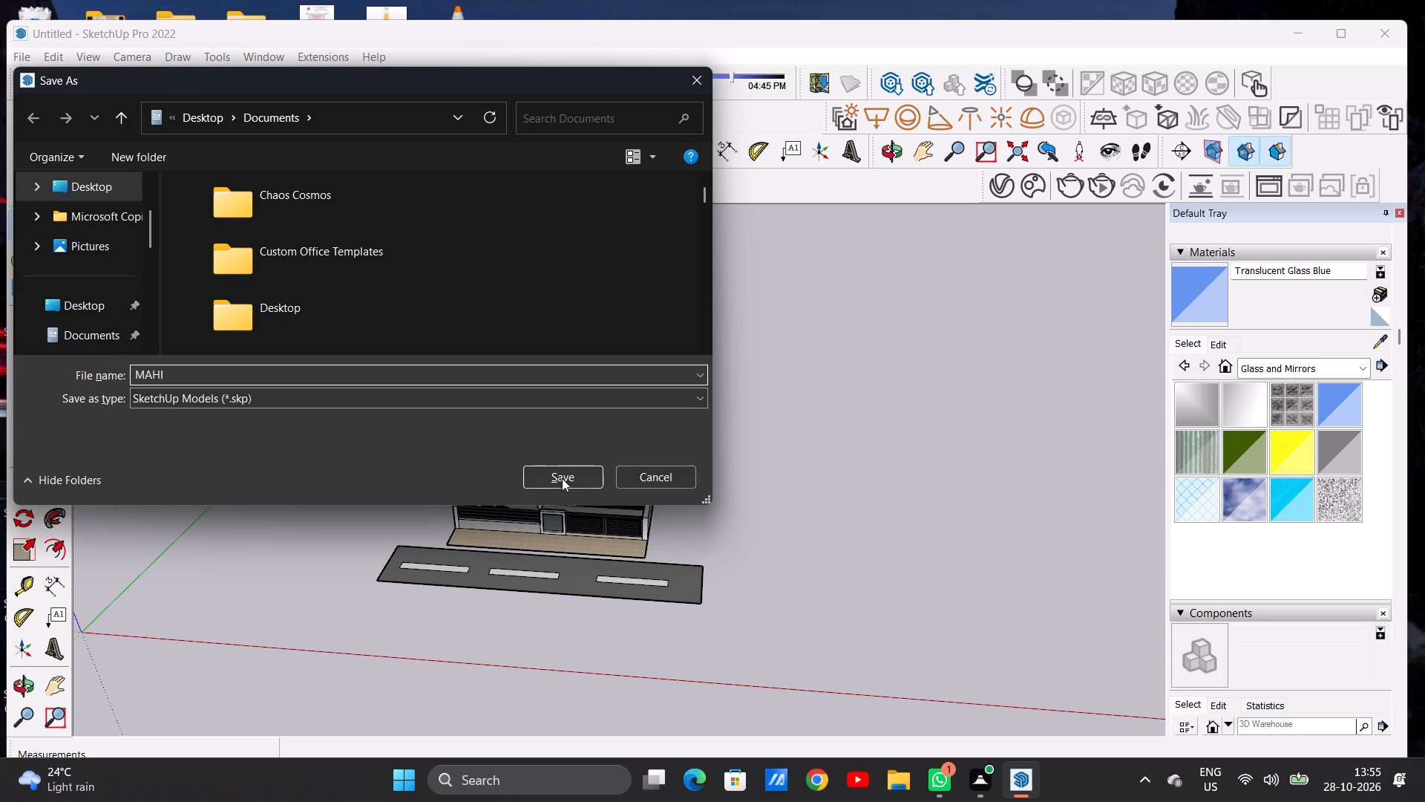
left_click(565, 474)
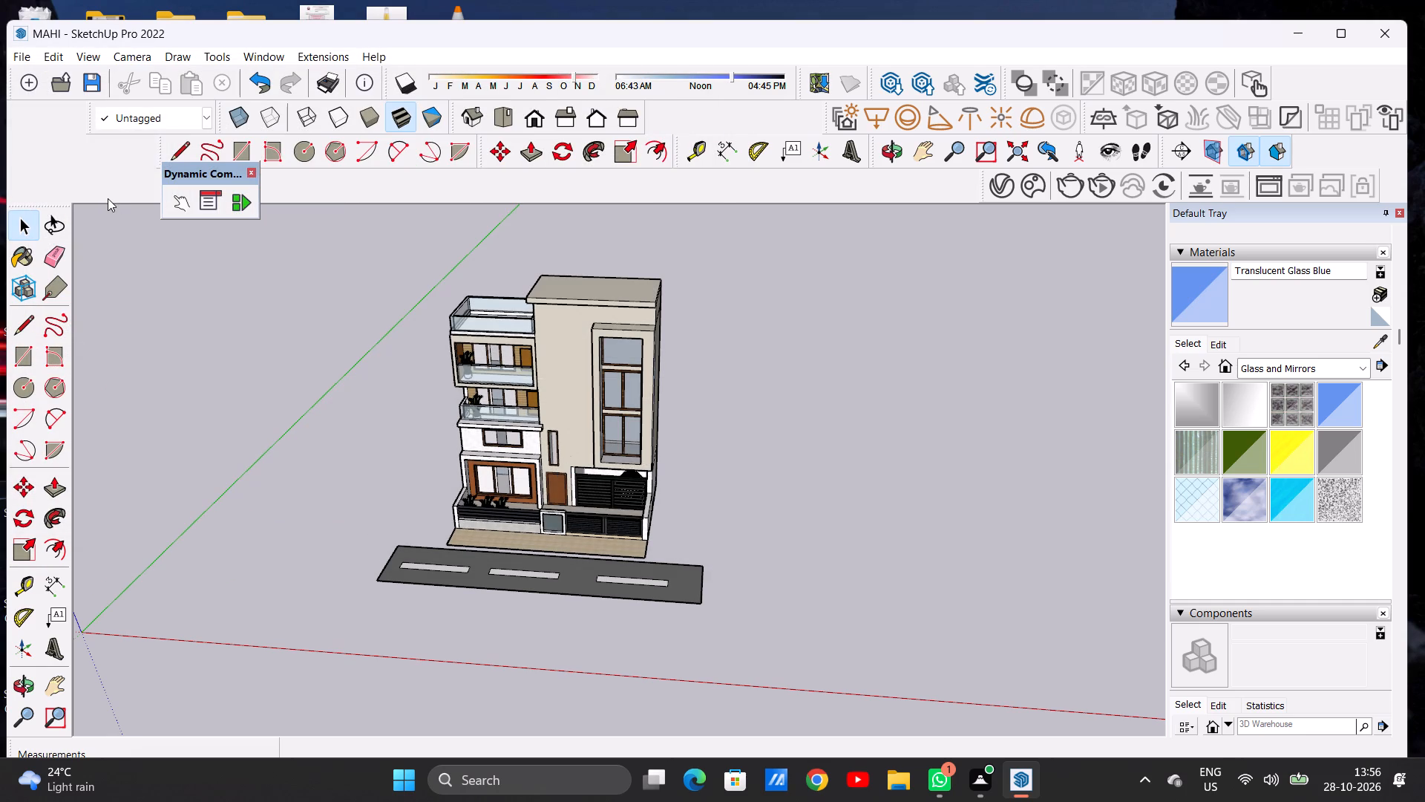
Export the current view as a 2D JPEG image named MAHI PDF in the Downloads folder.
left_click(29, 59)
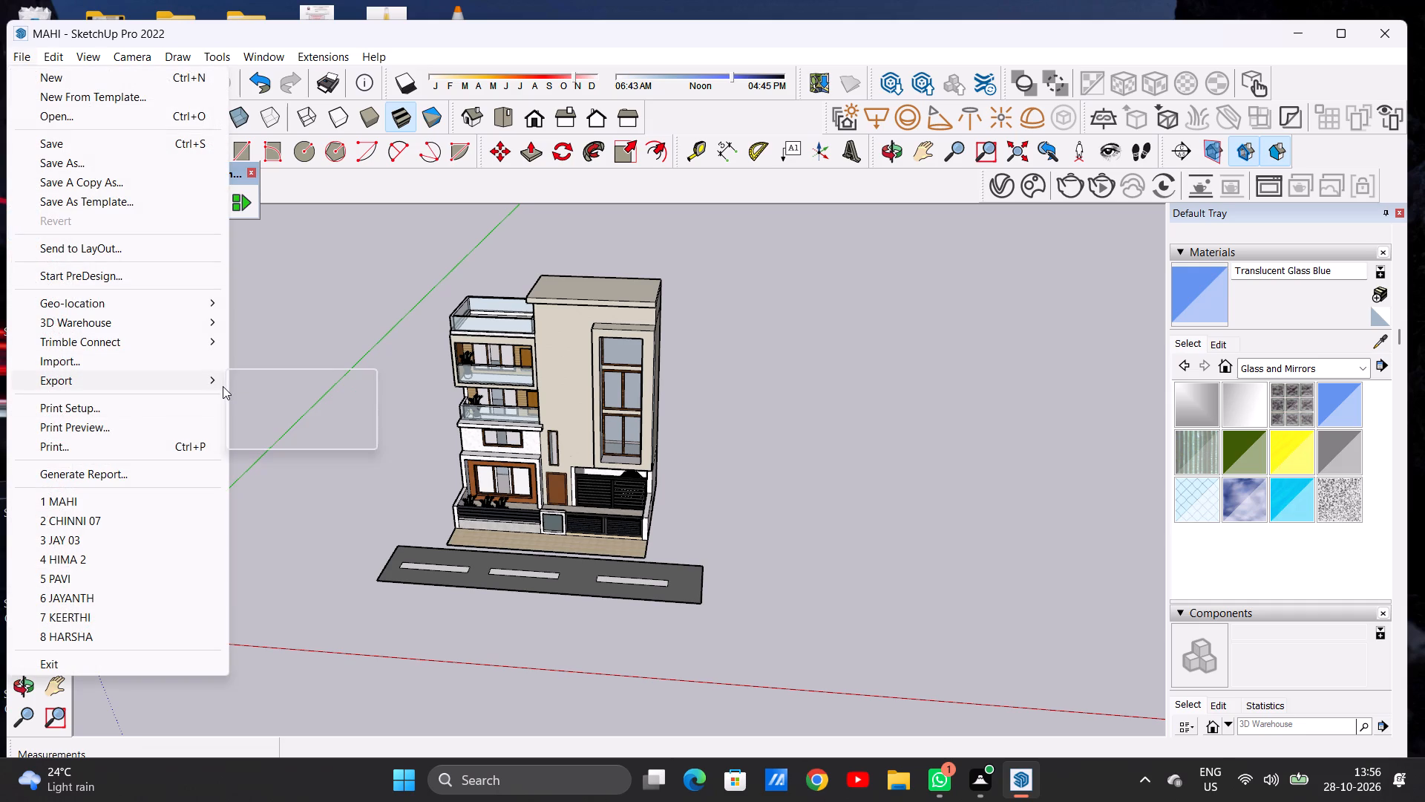
left_click(250, 405)
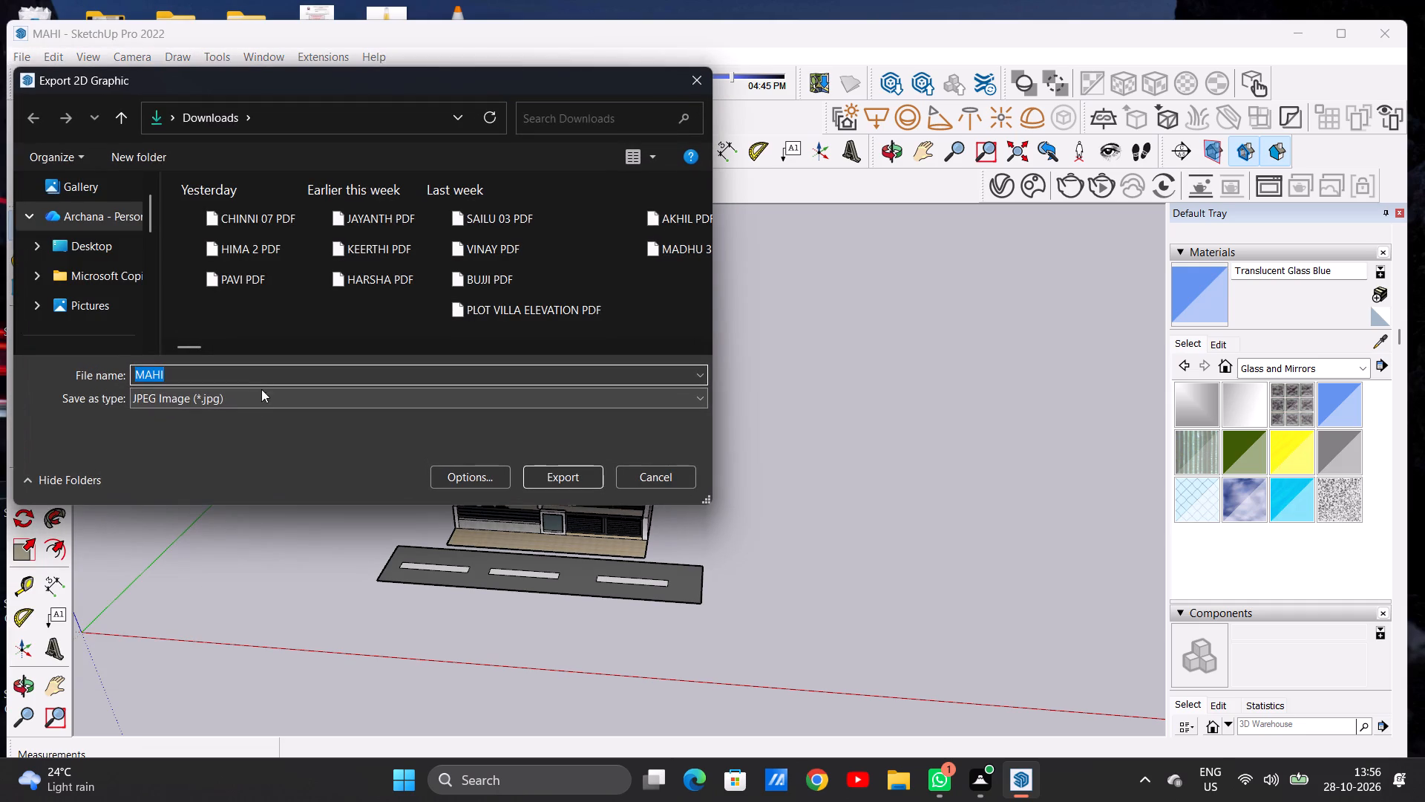
left_click(278, 376)
key("space")
type("PDF")
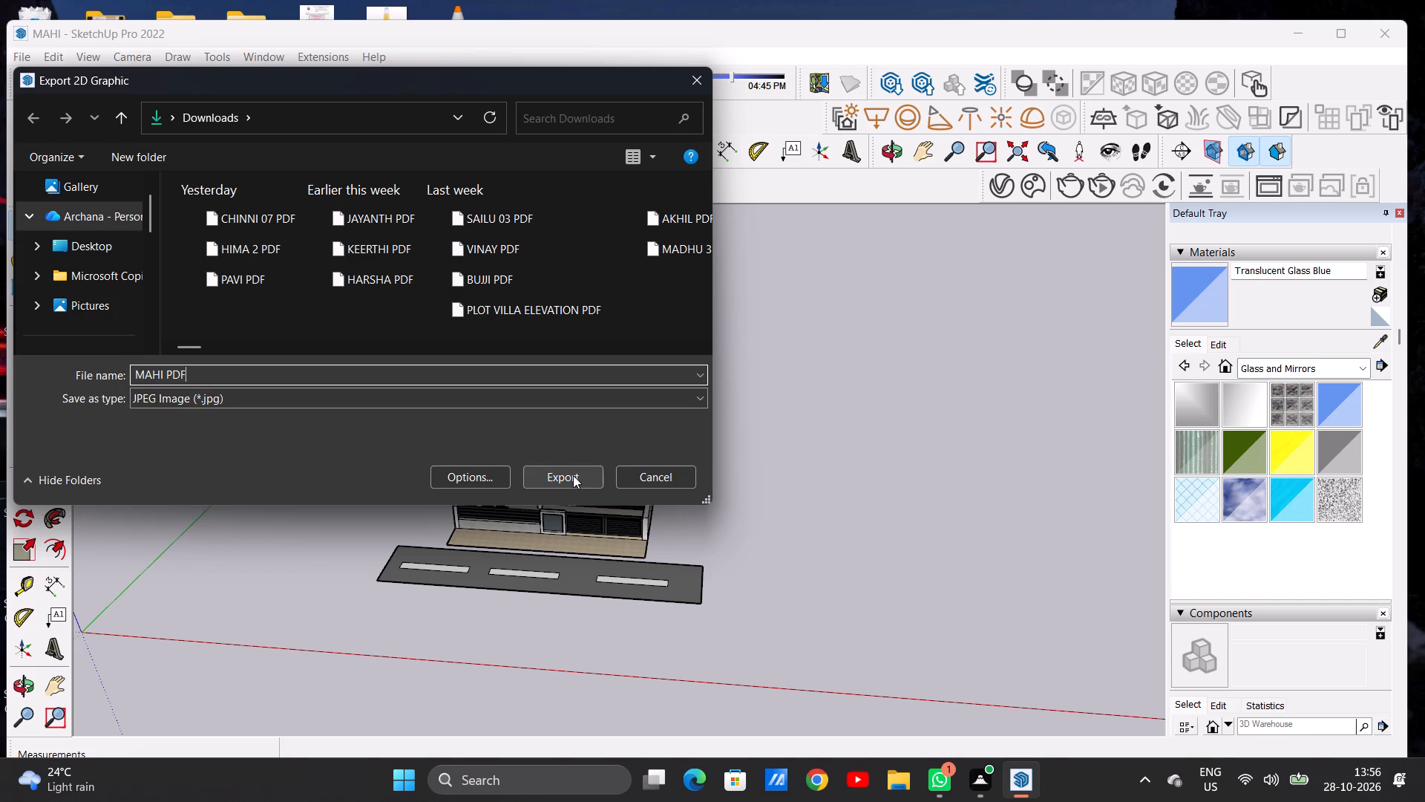
left_click(572, 475)
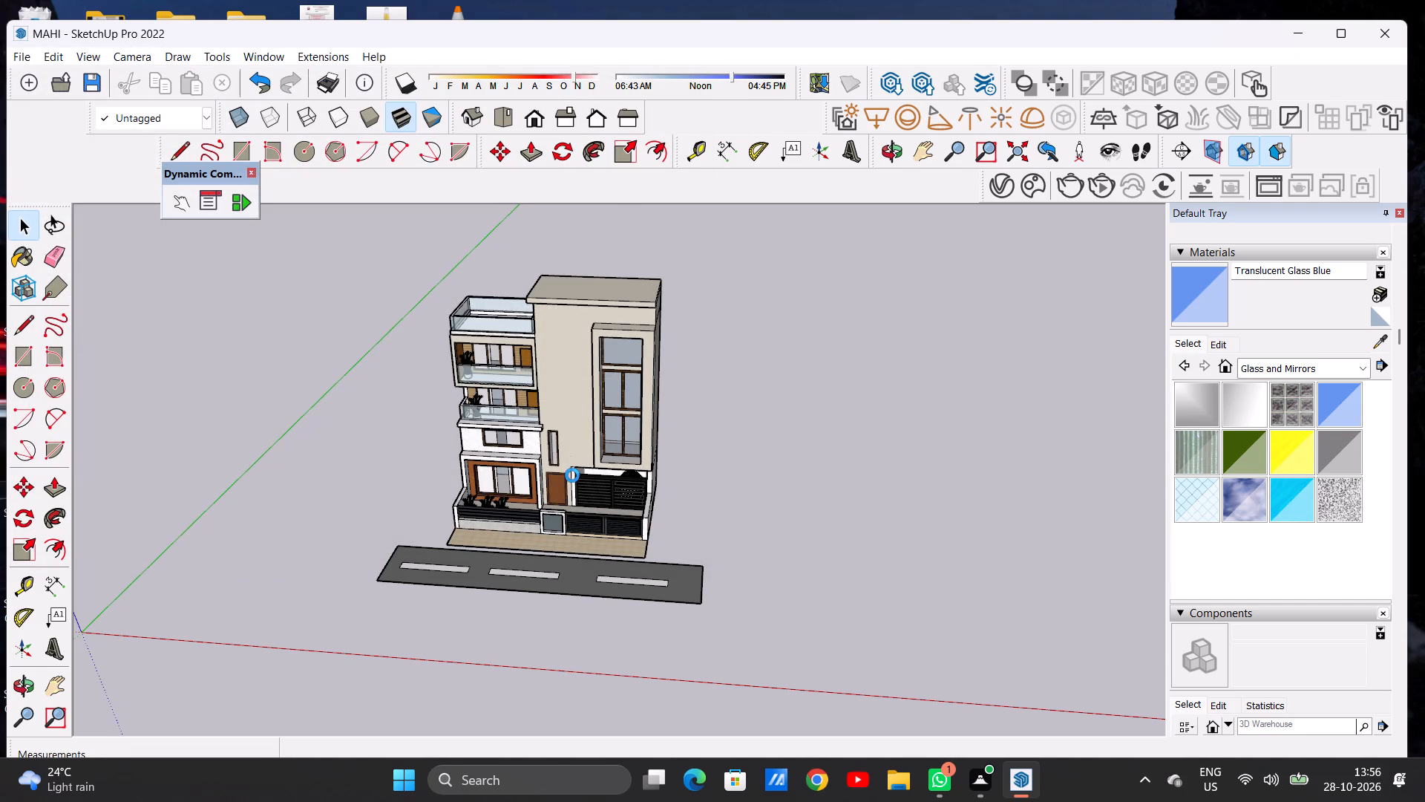